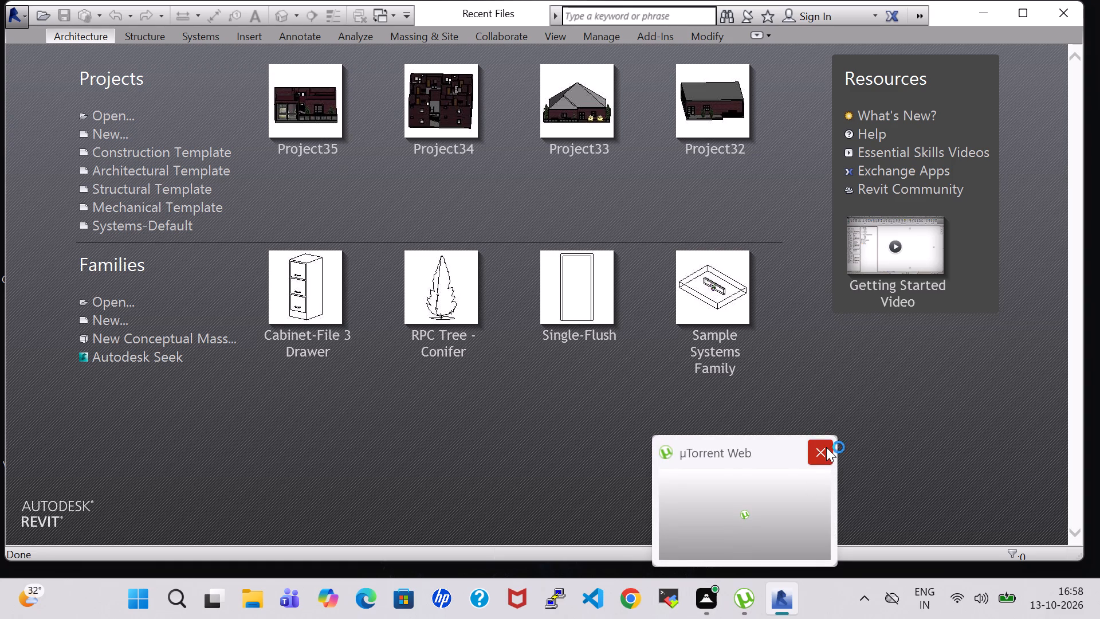
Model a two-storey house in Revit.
Create a new project from the Architectural Template.
click(824, 447)
click(119, 170)
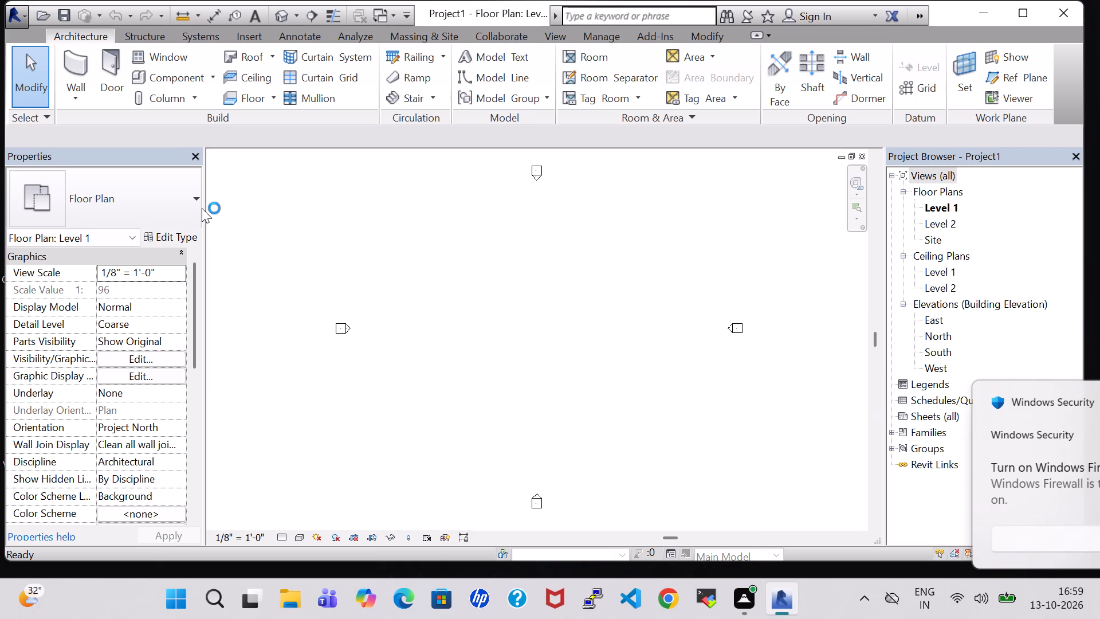
Draw a closed rectangle of Generic - 8" exterior walls on Level 1, 10' high, 30' wide and 60' long.
click(74, 64)
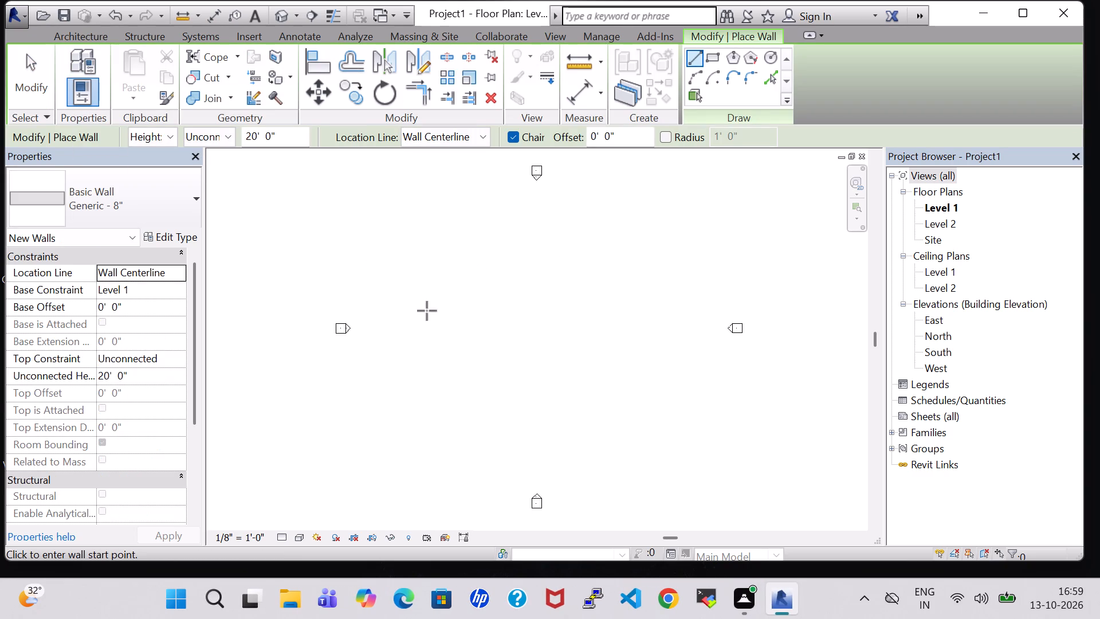
click(250, 139)
key(BackSpace)
key(1)
key(Return)
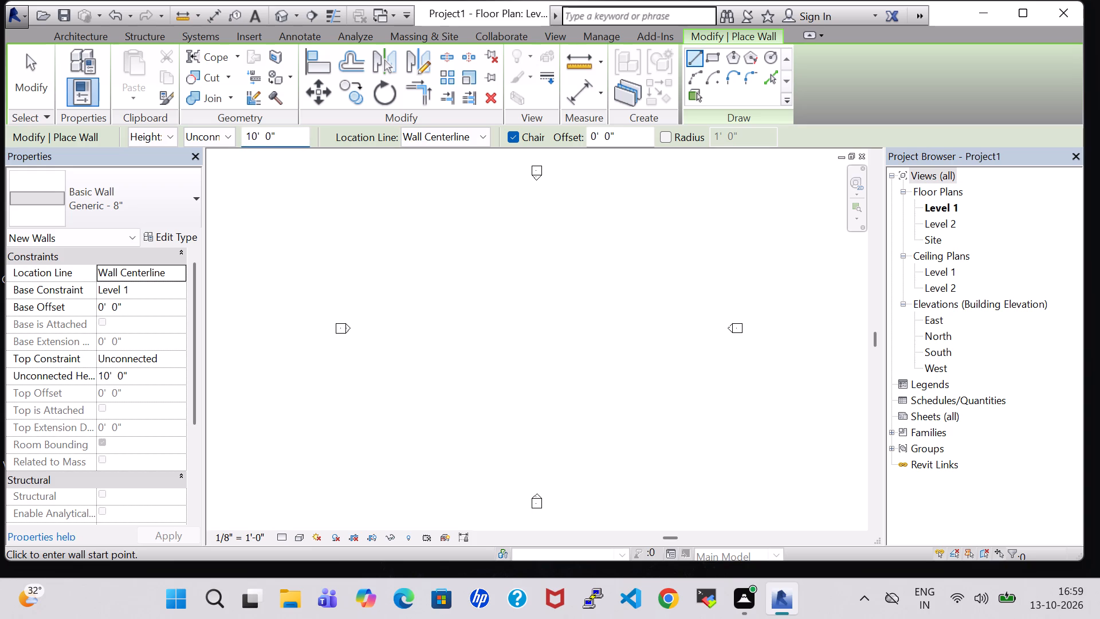
click(450, 239)
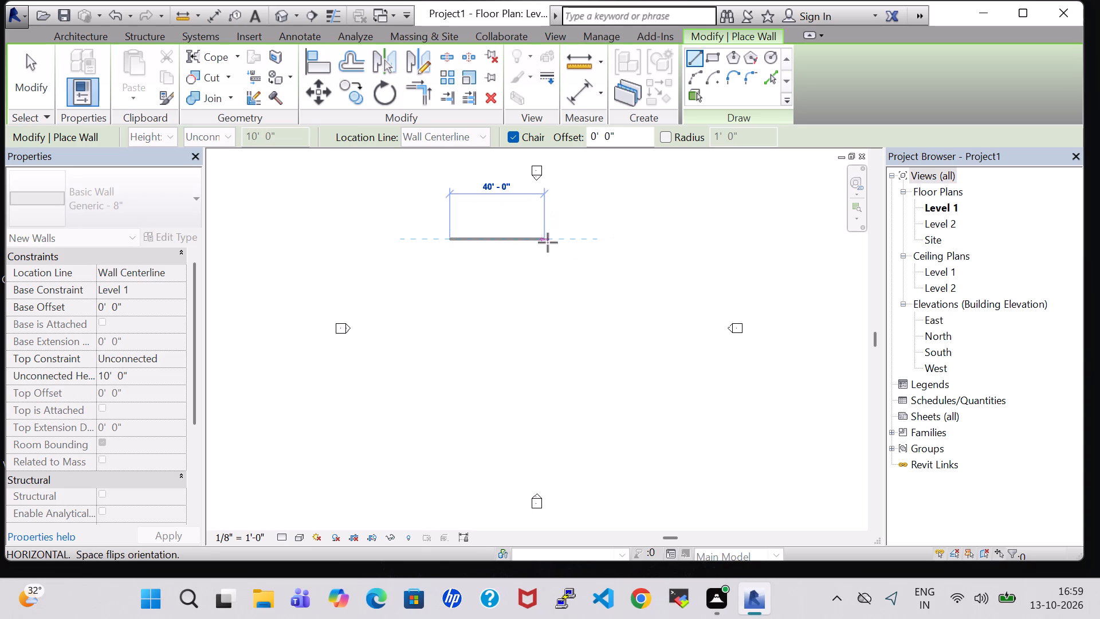
text(30)
key(Return)
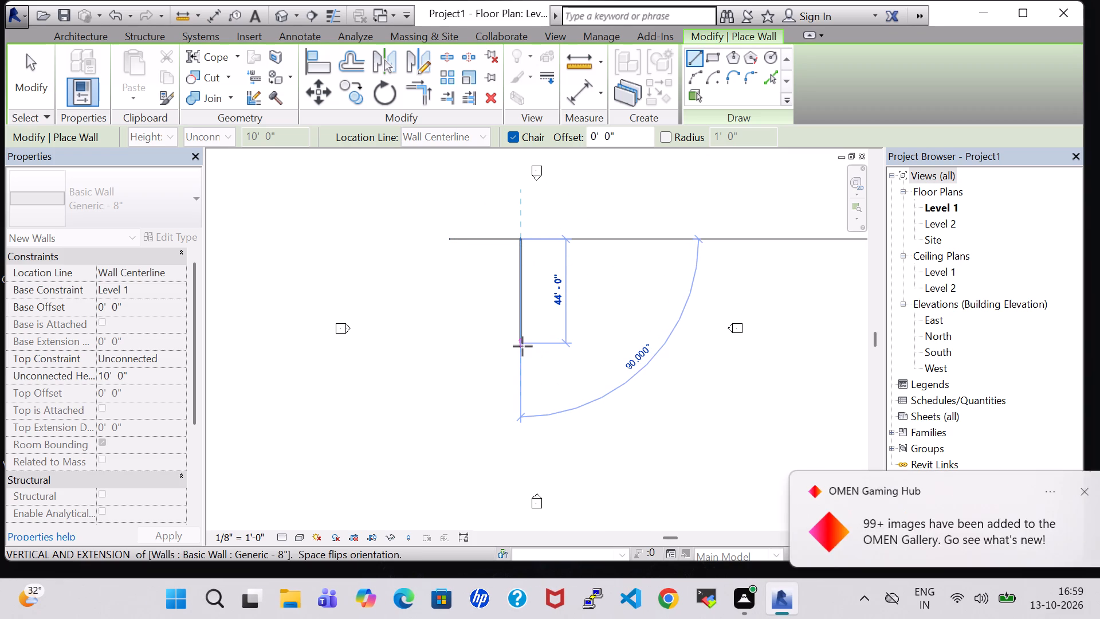
text(60)
key(Return)
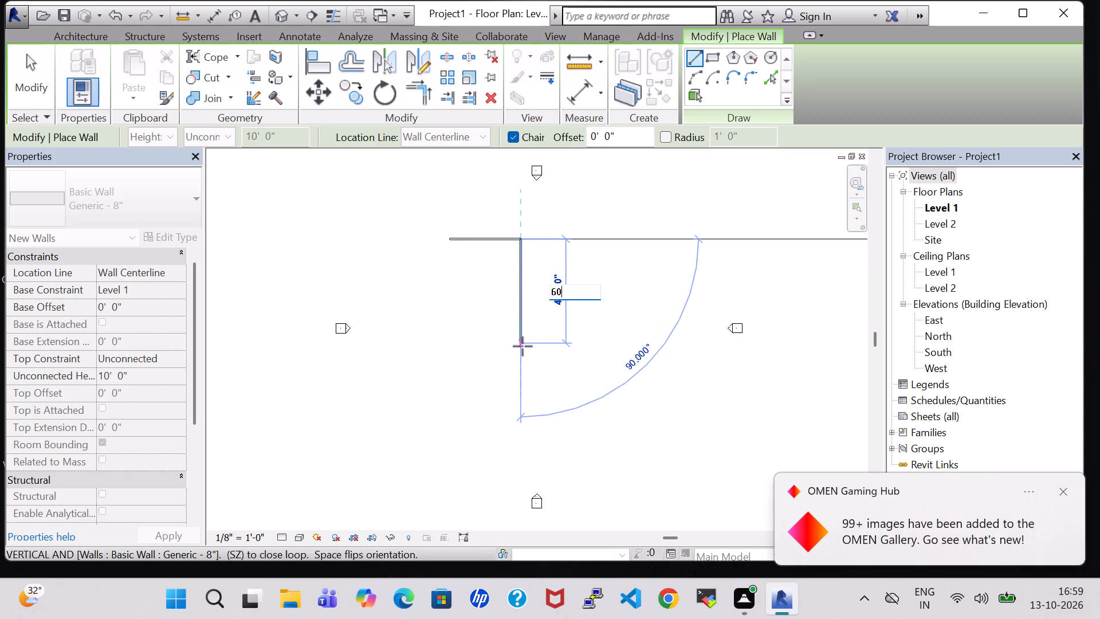
click(447, 389)
click(449, 242)
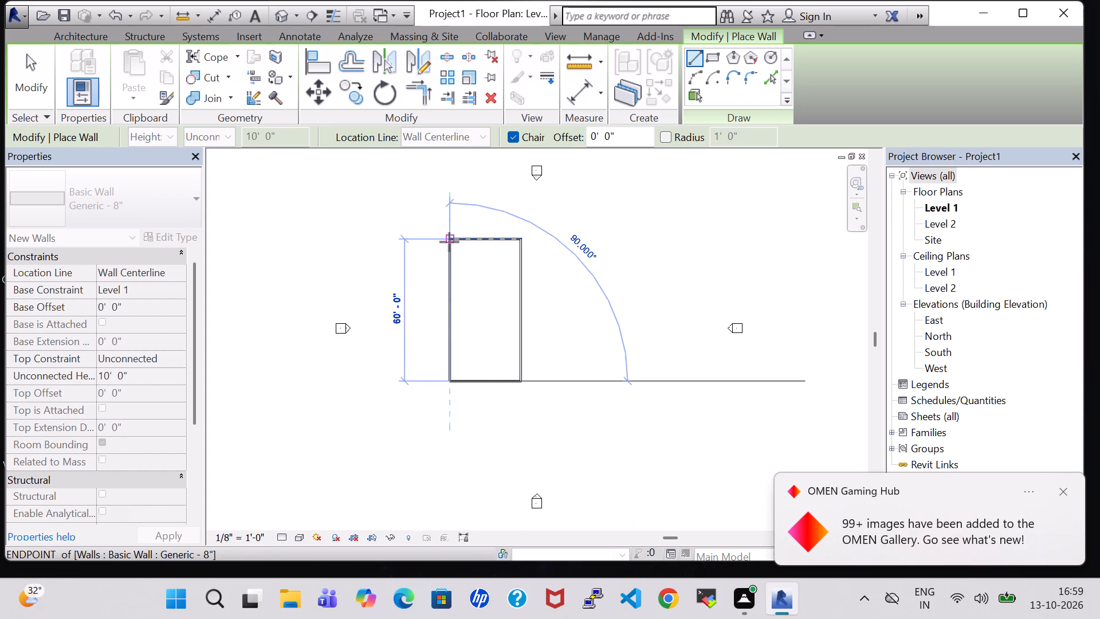
scroll(589, 312, up, 5)
middle_drag(589, 311, 671, 338)
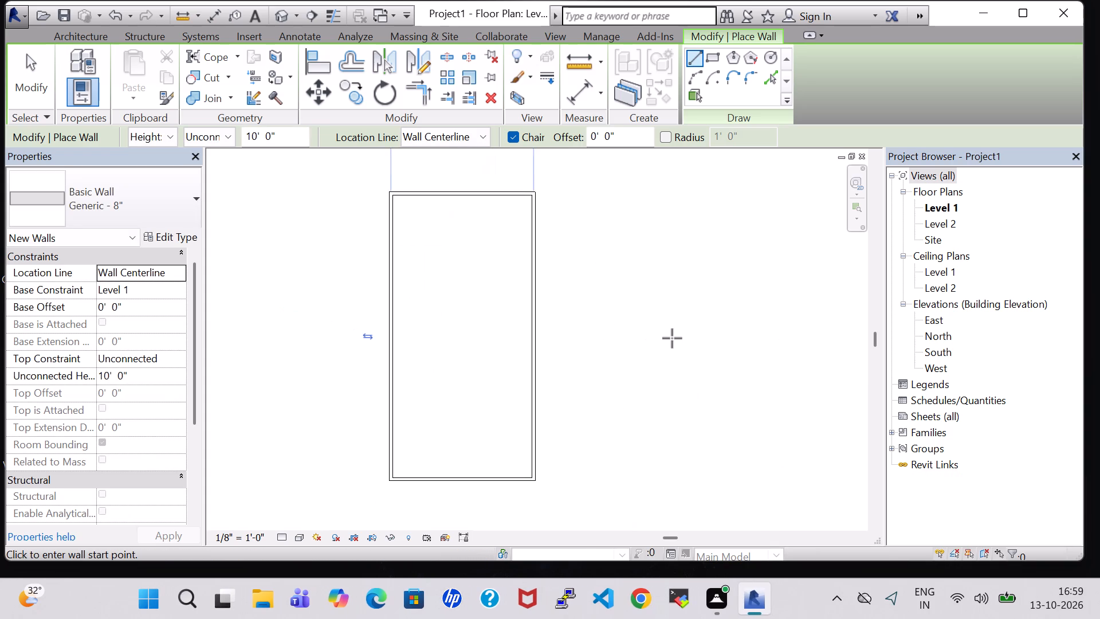
scroll(672, 338, down, 3)
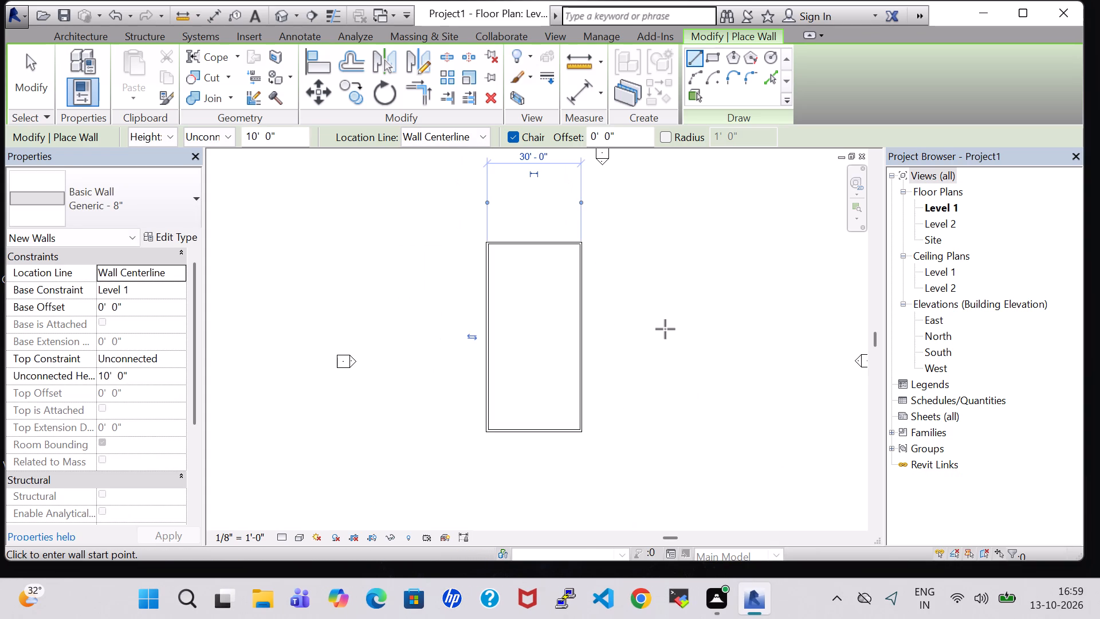
key(Escape)
key(Escape)
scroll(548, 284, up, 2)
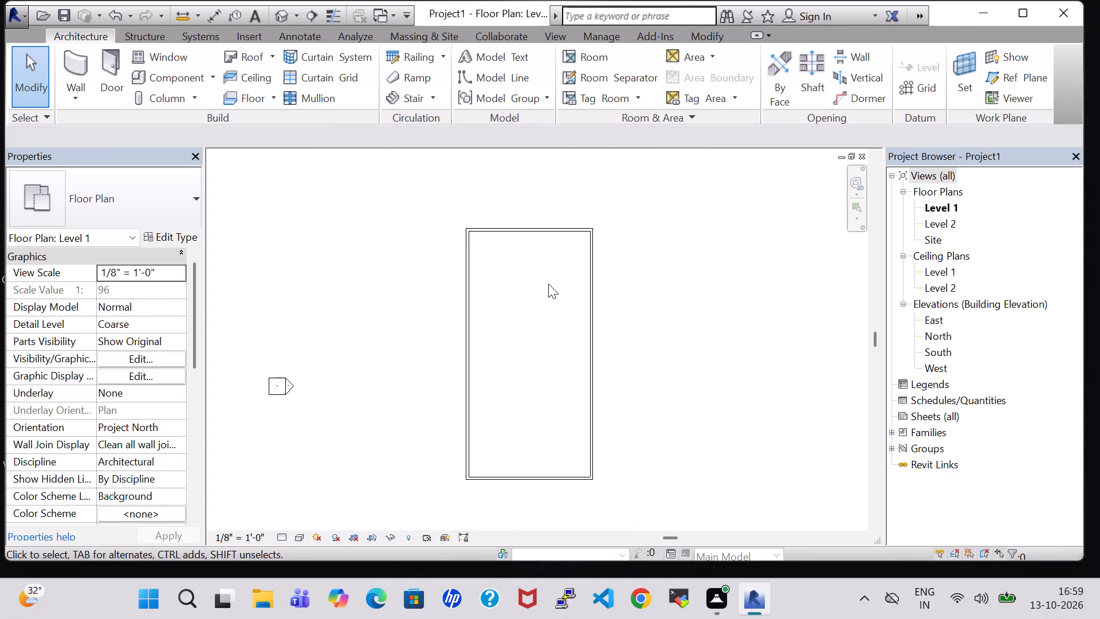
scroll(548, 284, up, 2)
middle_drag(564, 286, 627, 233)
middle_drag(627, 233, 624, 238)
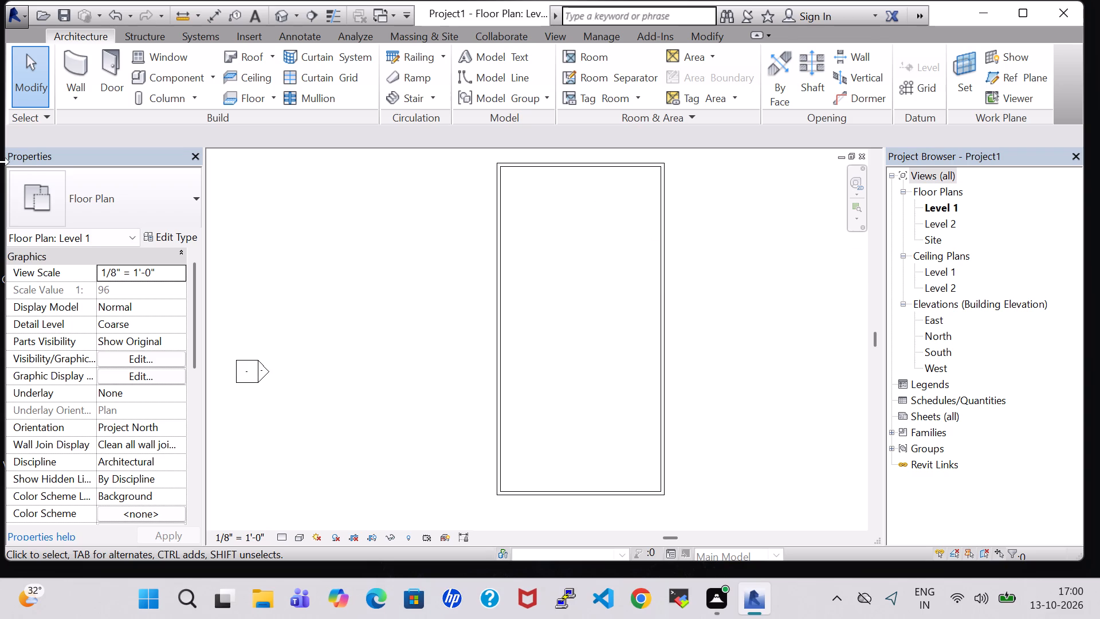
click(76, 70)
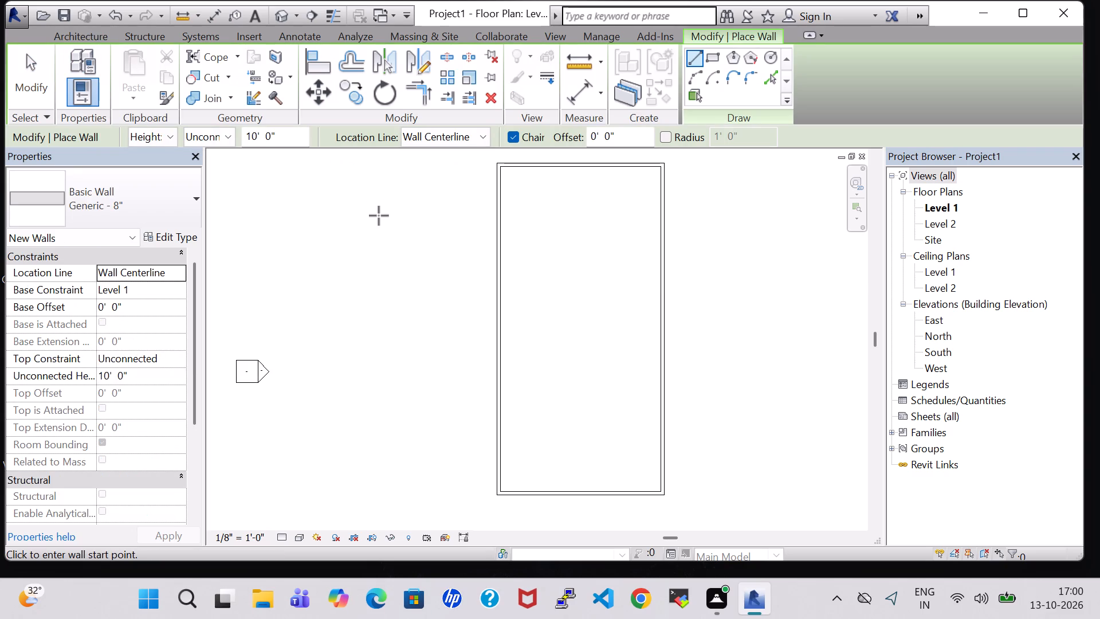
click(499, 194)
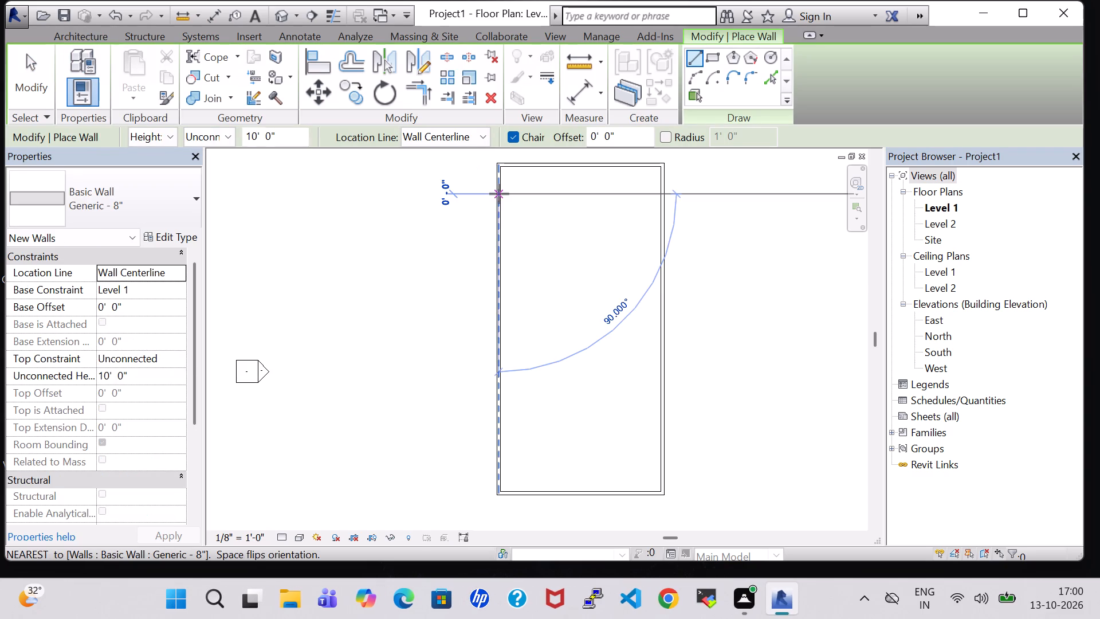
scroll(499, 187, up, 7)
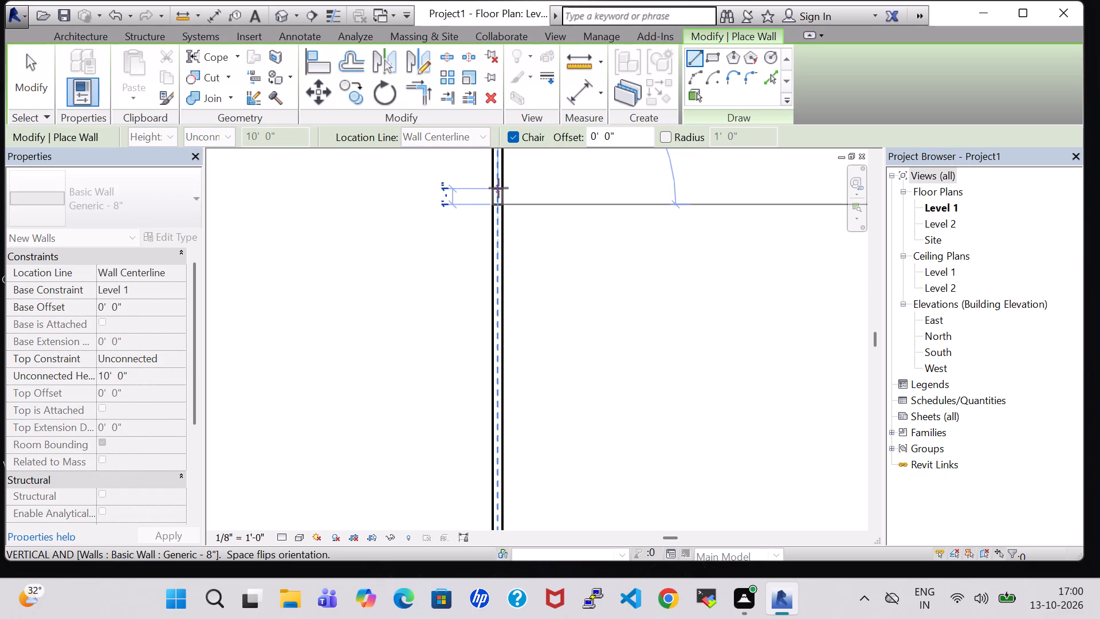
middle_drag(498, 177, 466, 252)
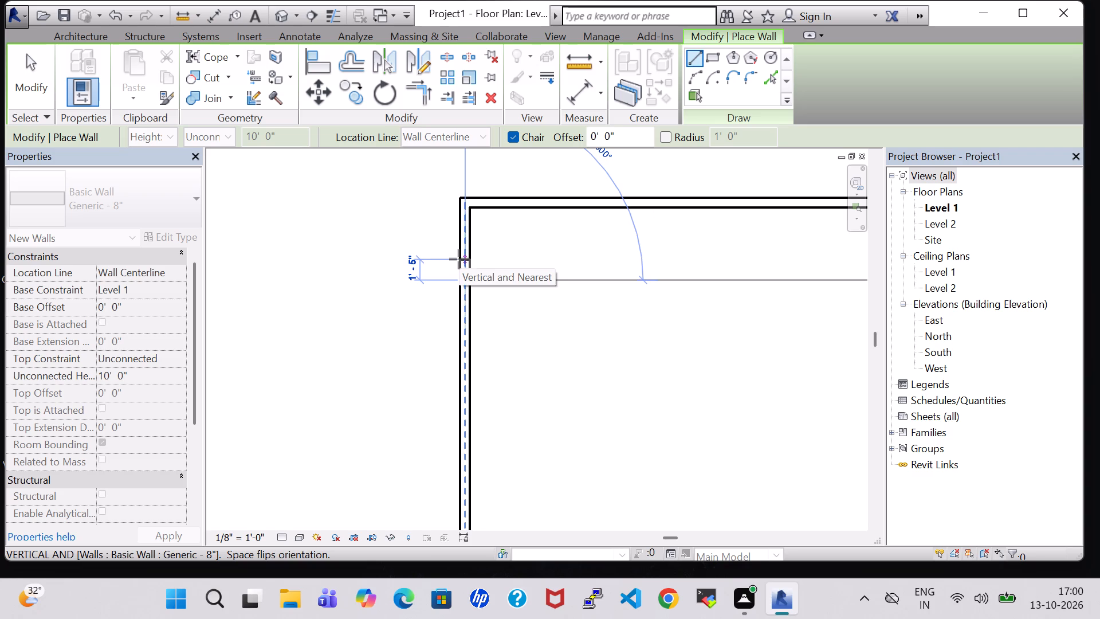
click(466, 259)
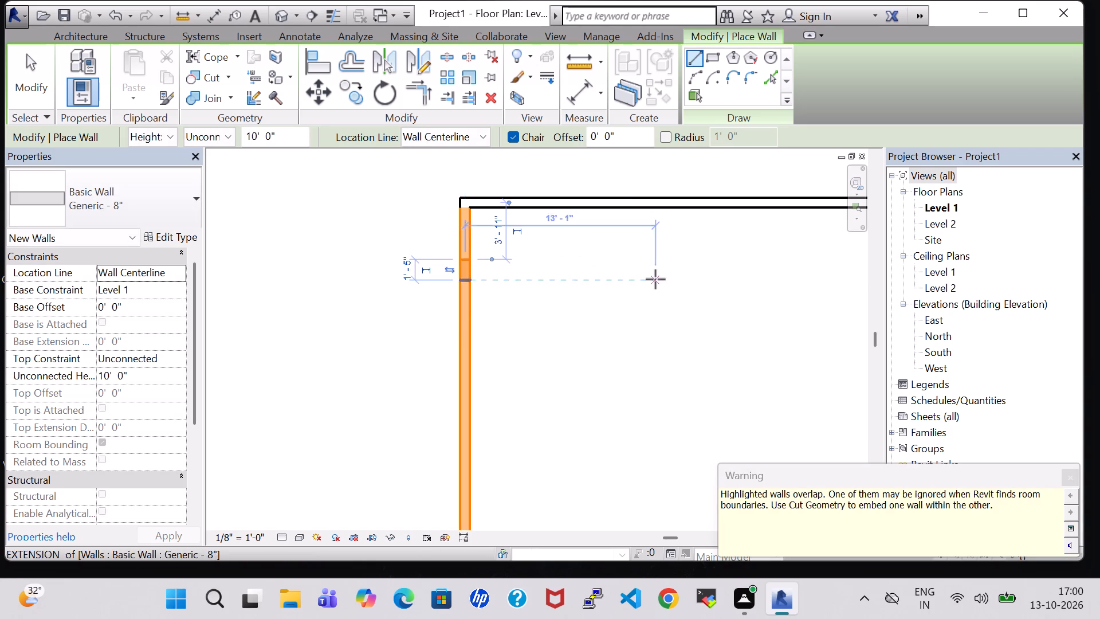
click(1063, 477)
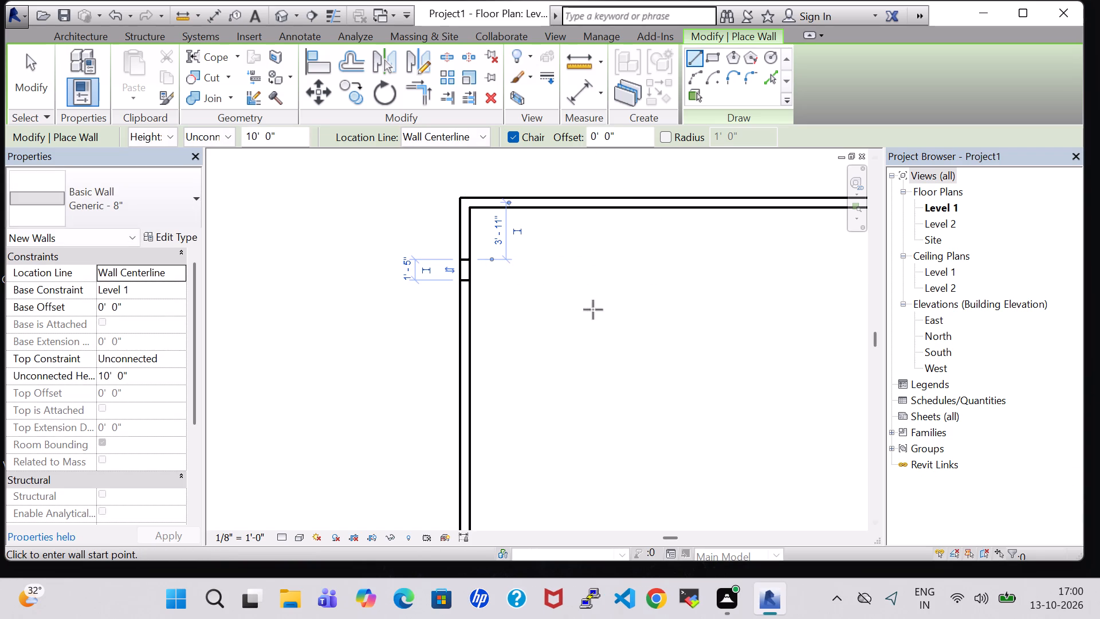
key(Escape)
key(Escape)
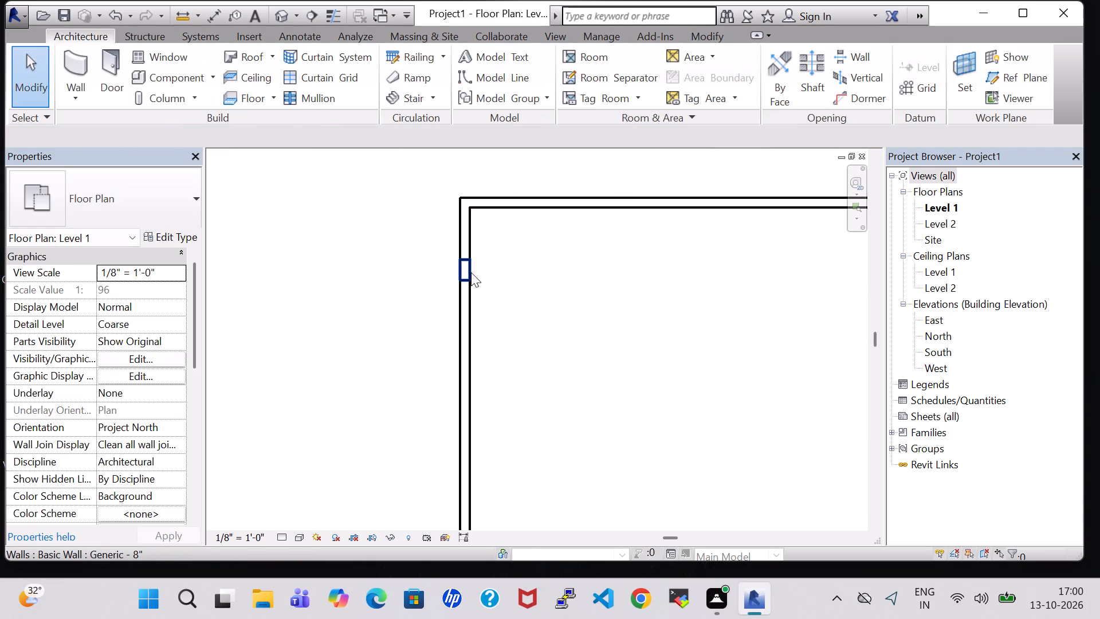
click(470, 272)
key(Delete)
Draw a horizontal interior wall across the full 30' width, about 3'-6" below the north exterior wall.
scroll(502, 265, down, 3)
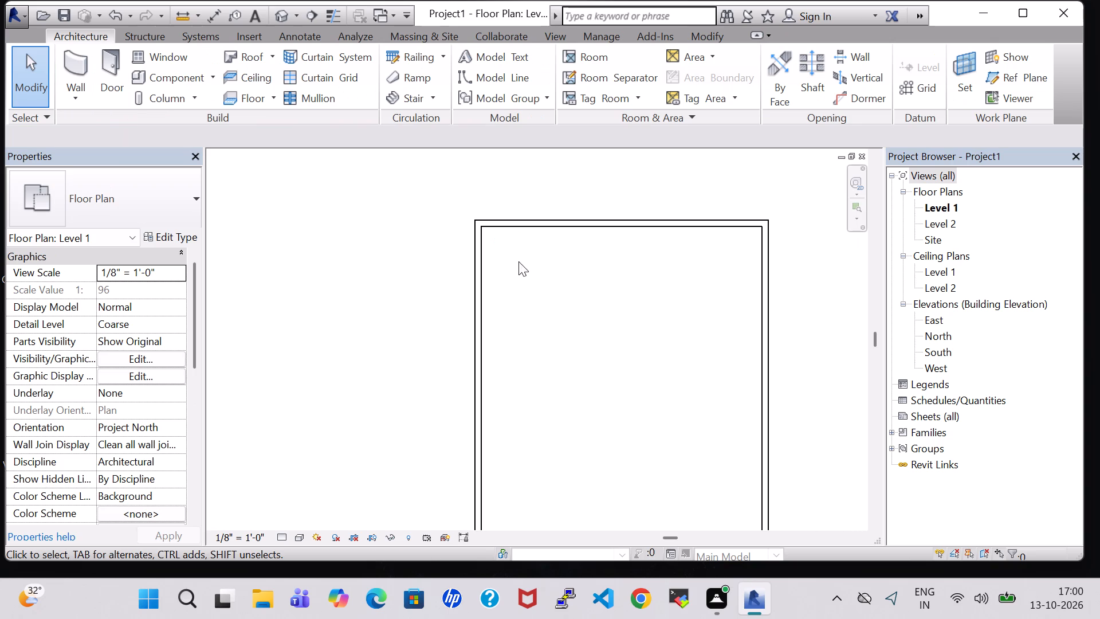
middle_drag(518, 261, 477, 248)
click(81, 58)
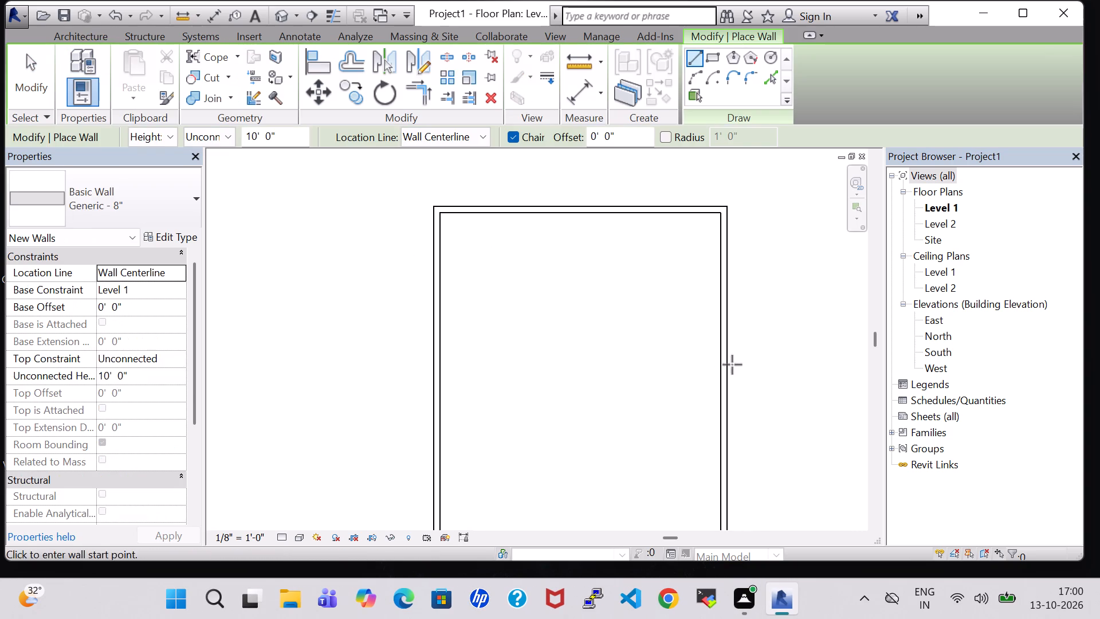
click(440, 243)
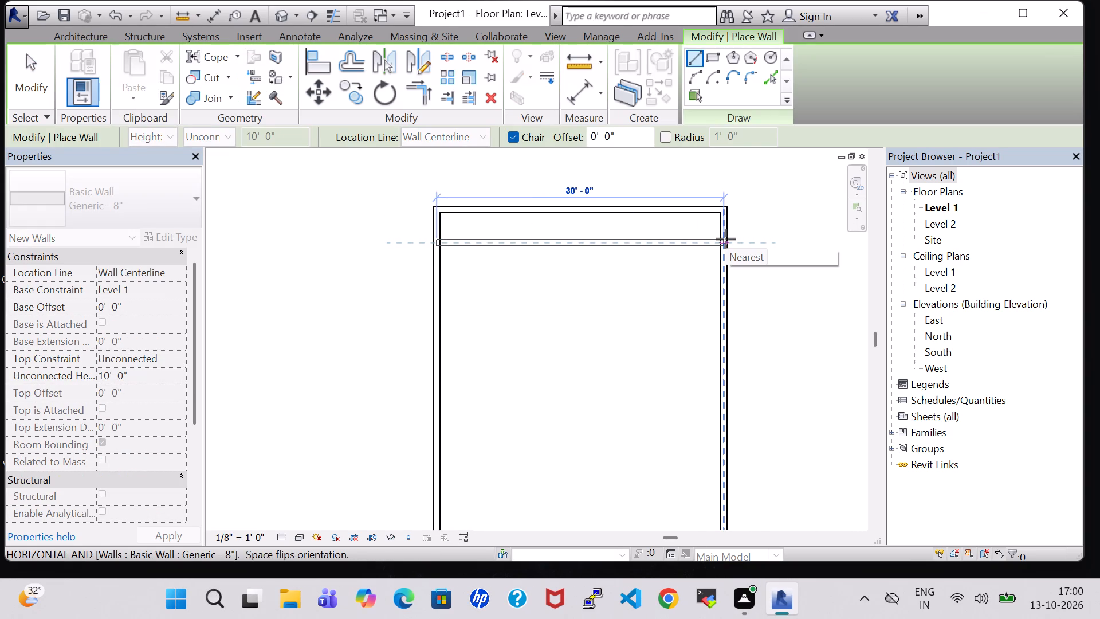
click(726, 239)
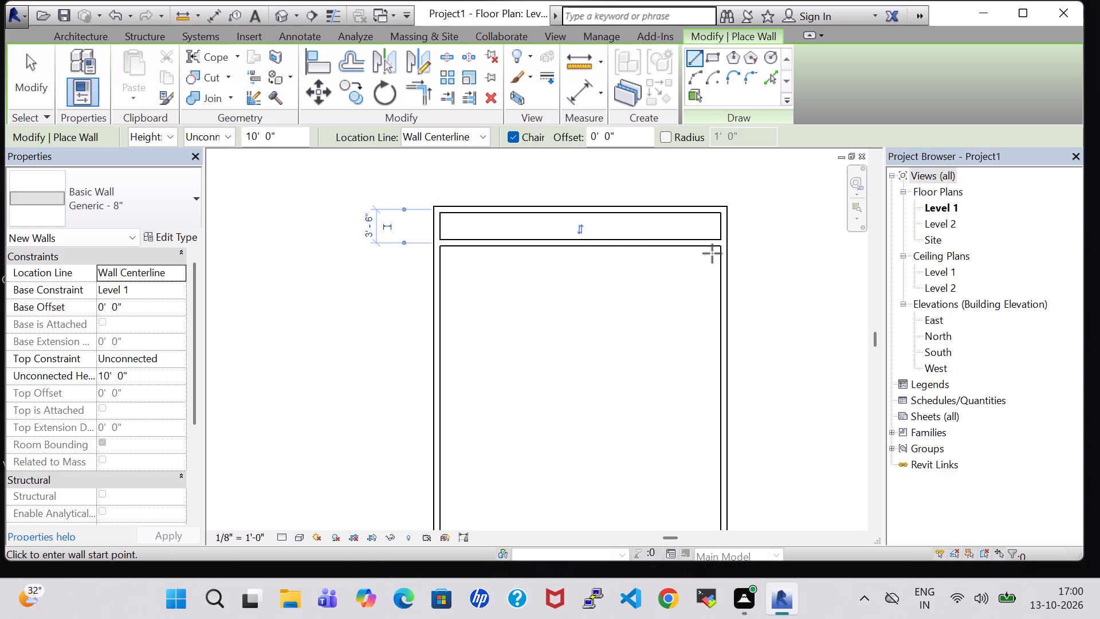
Enclose a room against the east wall with a partition about 17'-5" down from the cross wall, turning east to the exterior wall.
scroll(712, 253, down, 5)
middle_drag(698, 311, 696, 198)
middle_drag(679, 245, 679, 249)
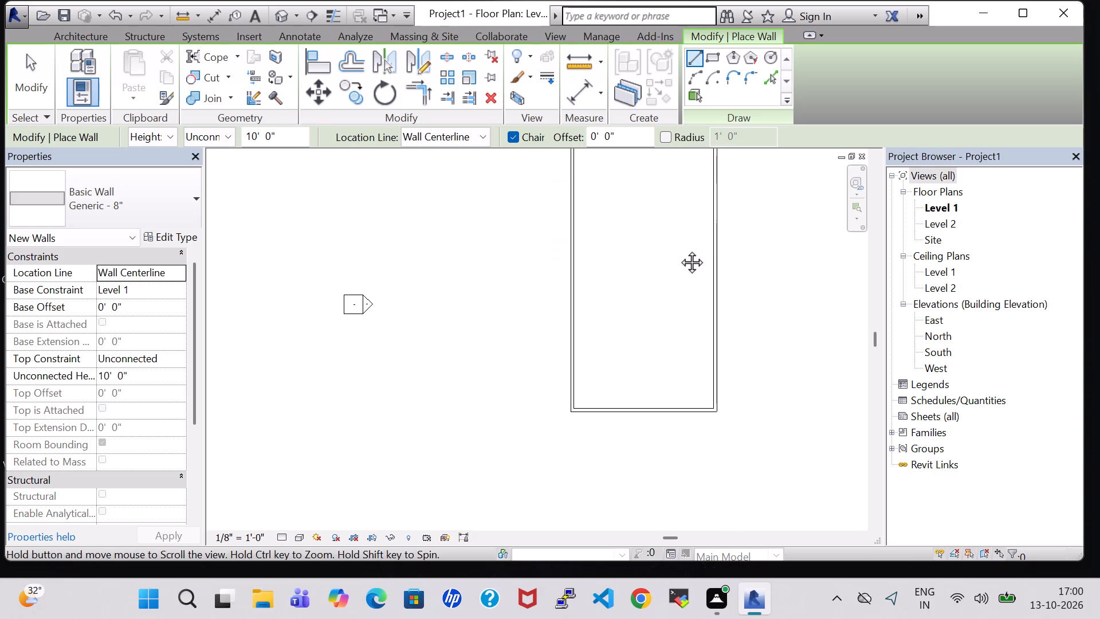
middle_drag(679, 249, 641, 350)
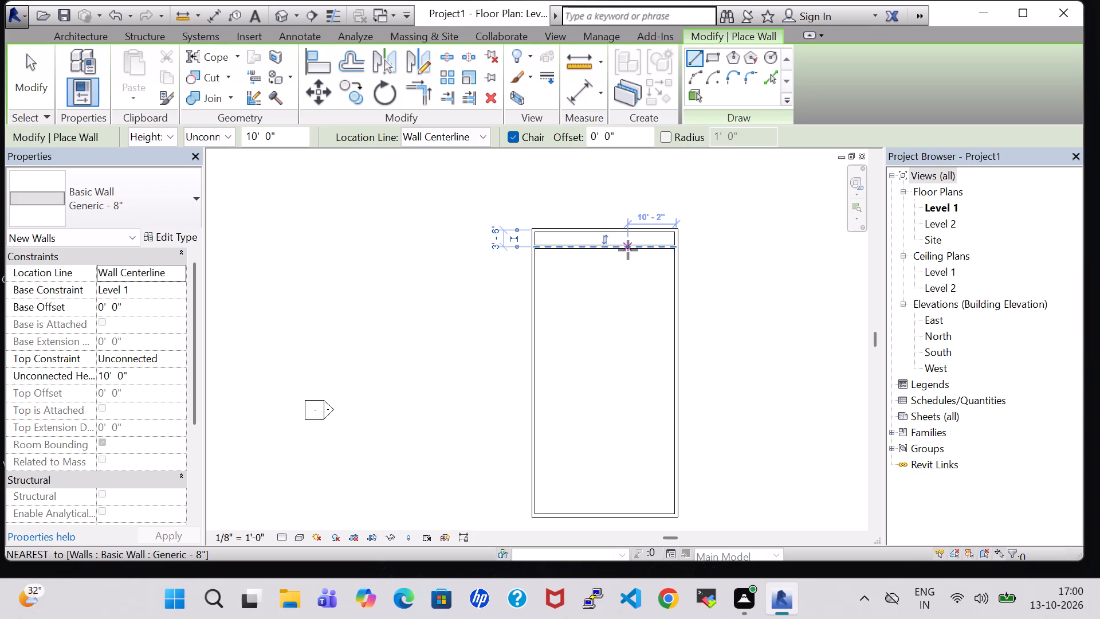
click(626, 250)
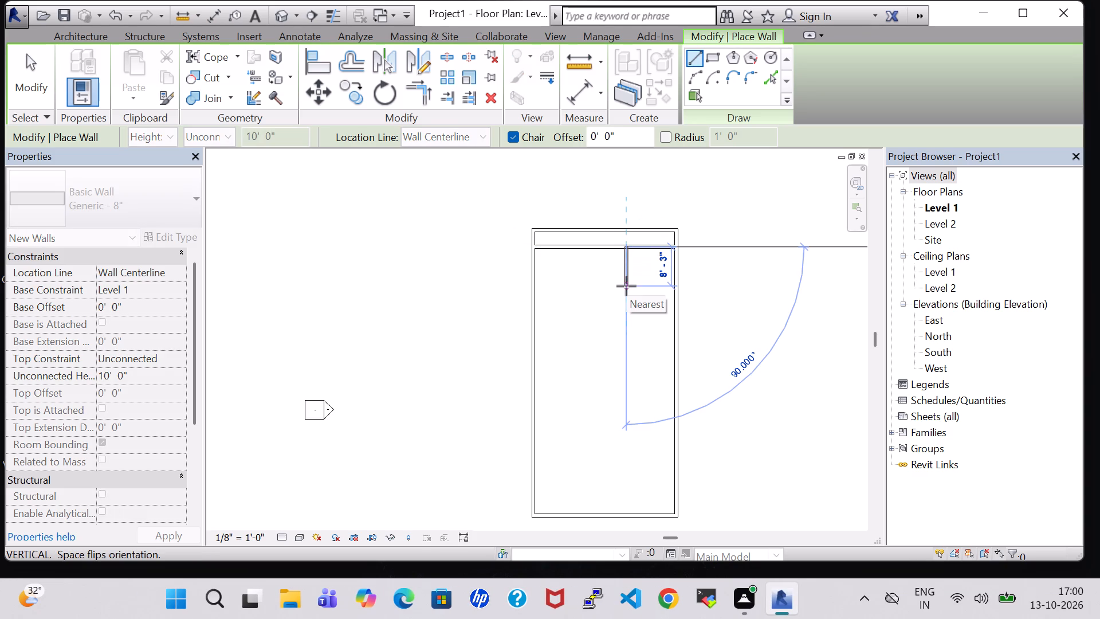
click(628, 330)
click(677, 327)
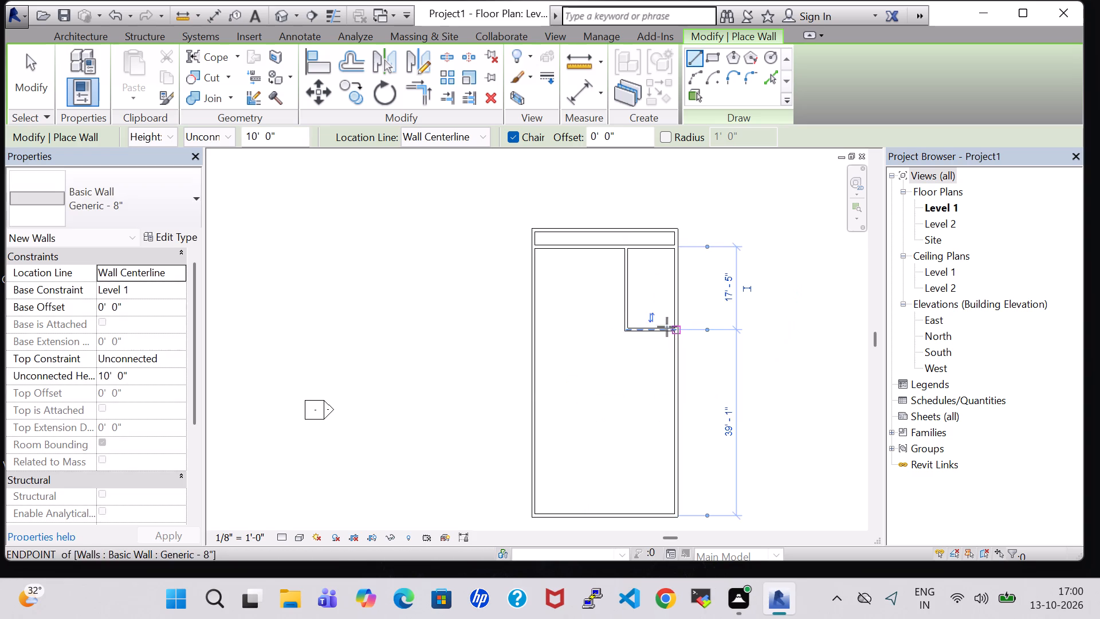
Draw a horizontal wall from the partition's lower corner to the west exterior wall, enclosing the adjoining room.
click(627, 328)
click(537, 337)
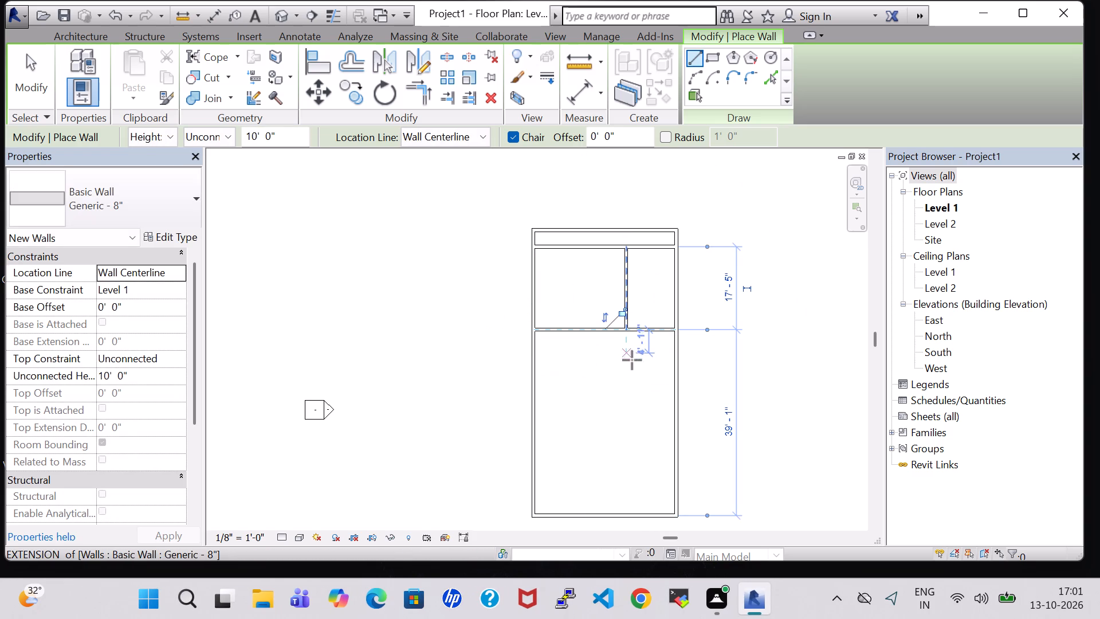
key(Escape)
key(Escape)
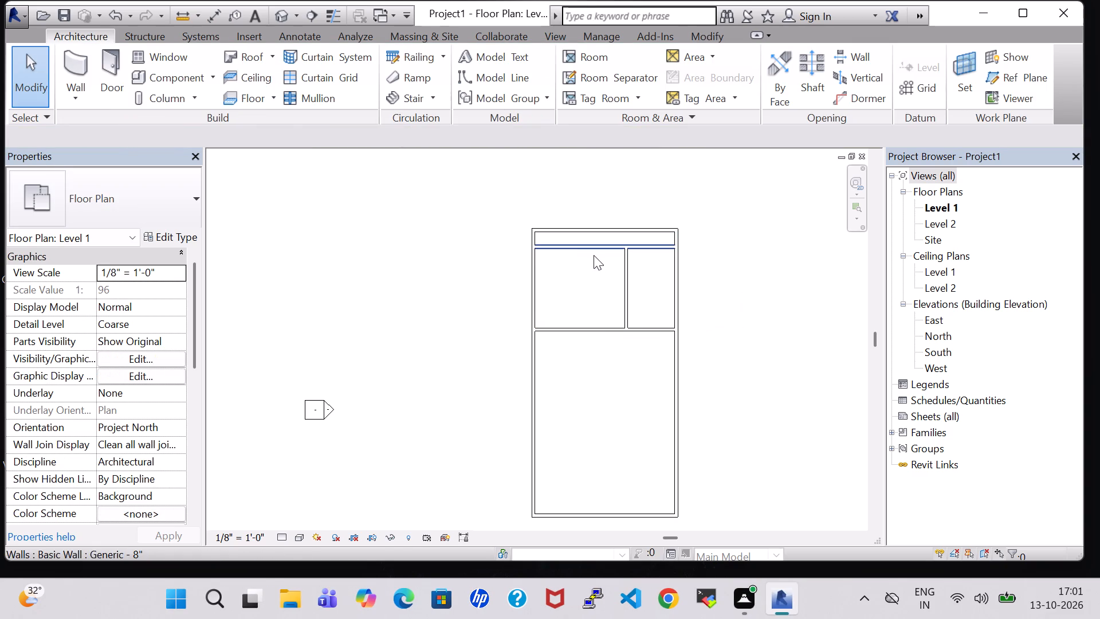
Enclose another western room with a wall about 19'-7" down from the lower cross wall's midpoint, turning west to the exterior wall.
click(82, 79)
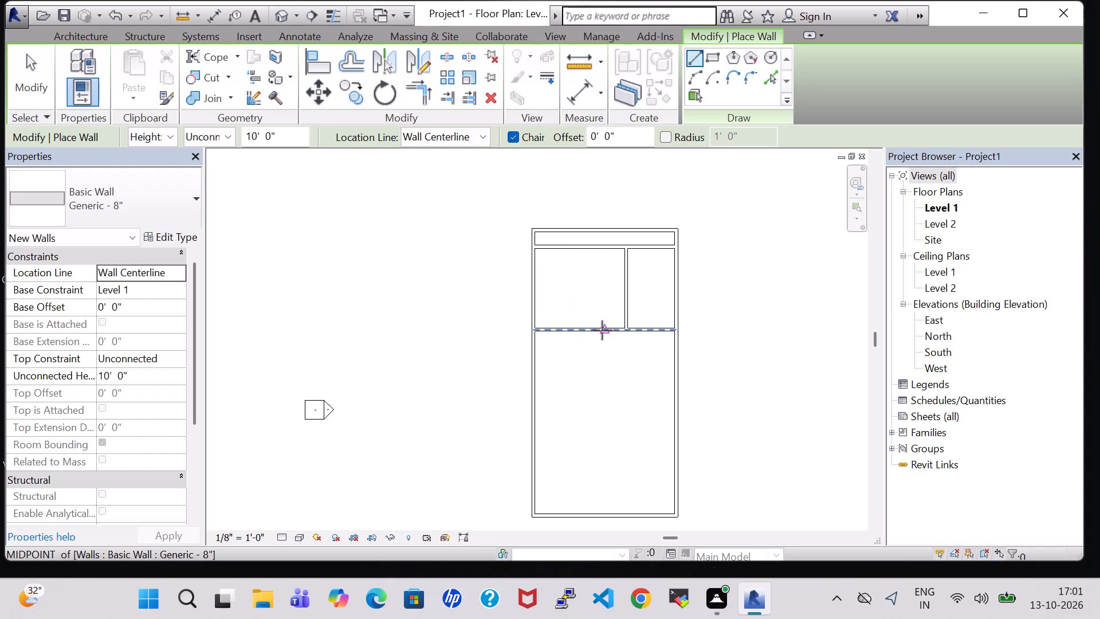
click(606, 330)
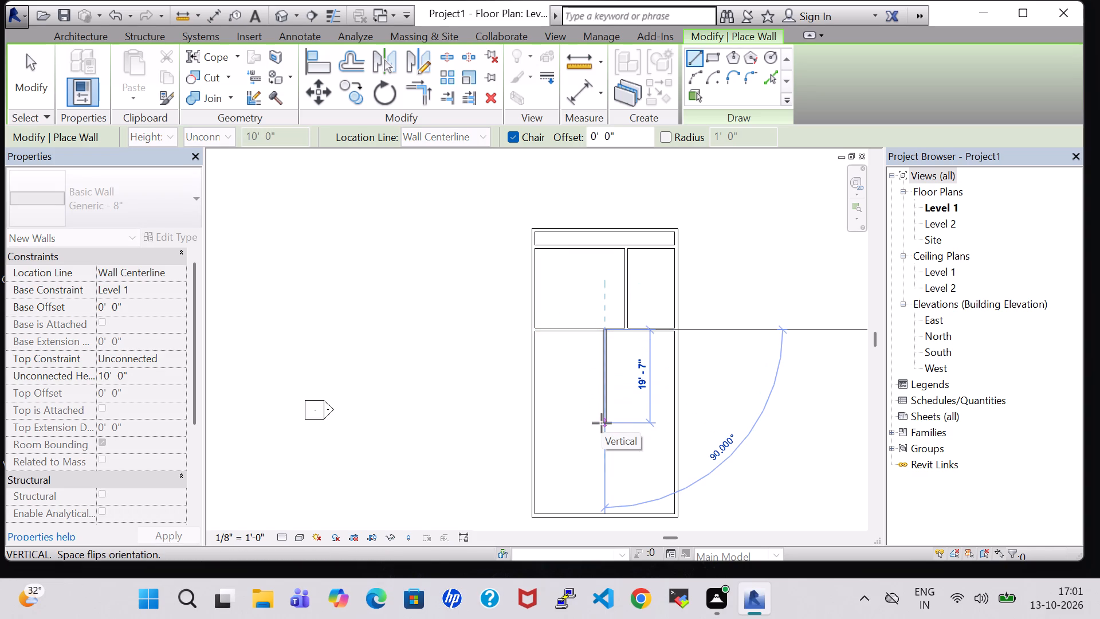
click(602, 423)
click(525, 425)
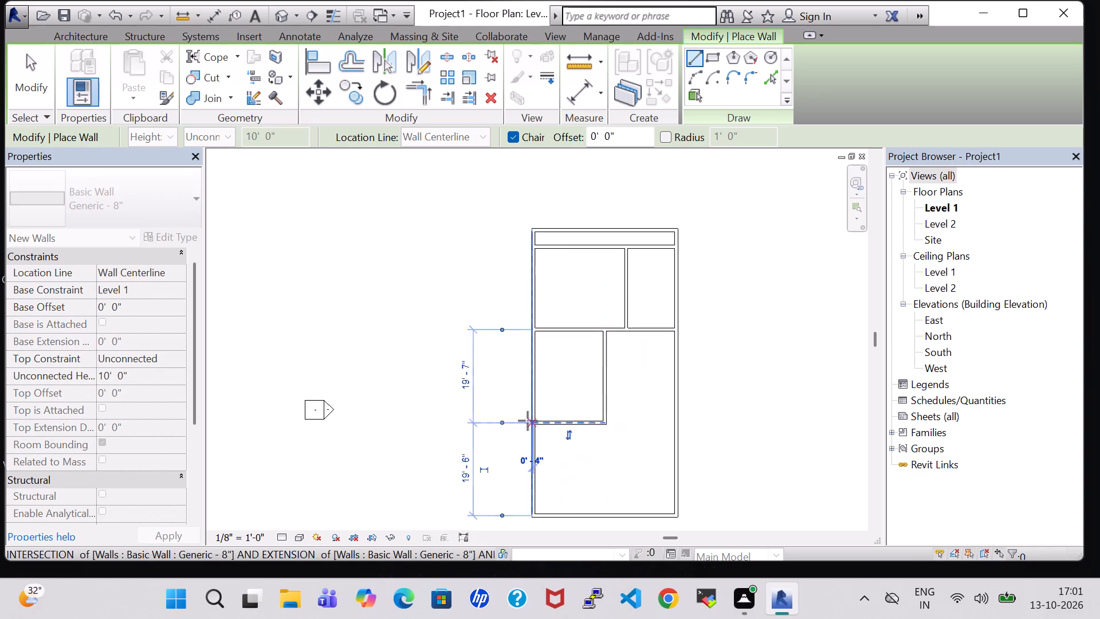
middle_drag(630, 391, 623, 287)
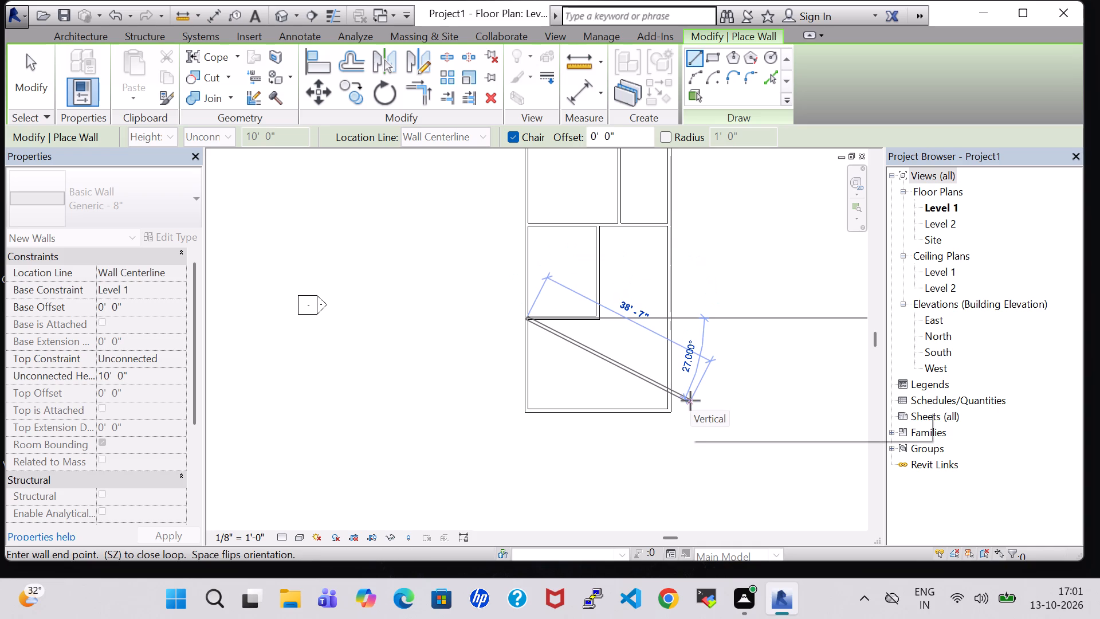
scroll(690, 401, down, 1)
key(Escape)
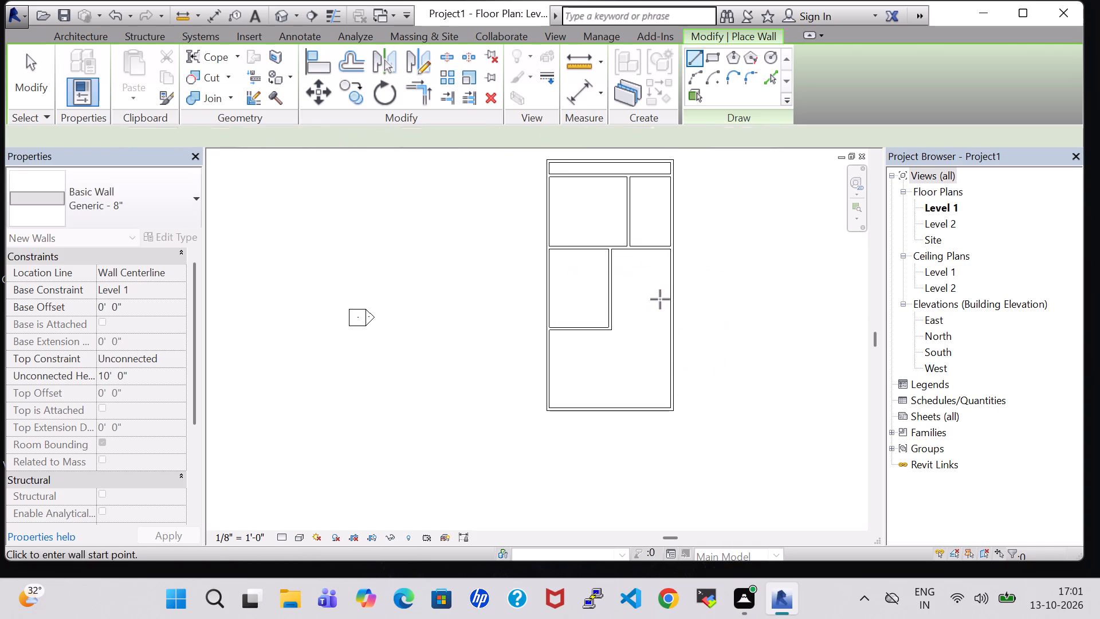
key(Escape)
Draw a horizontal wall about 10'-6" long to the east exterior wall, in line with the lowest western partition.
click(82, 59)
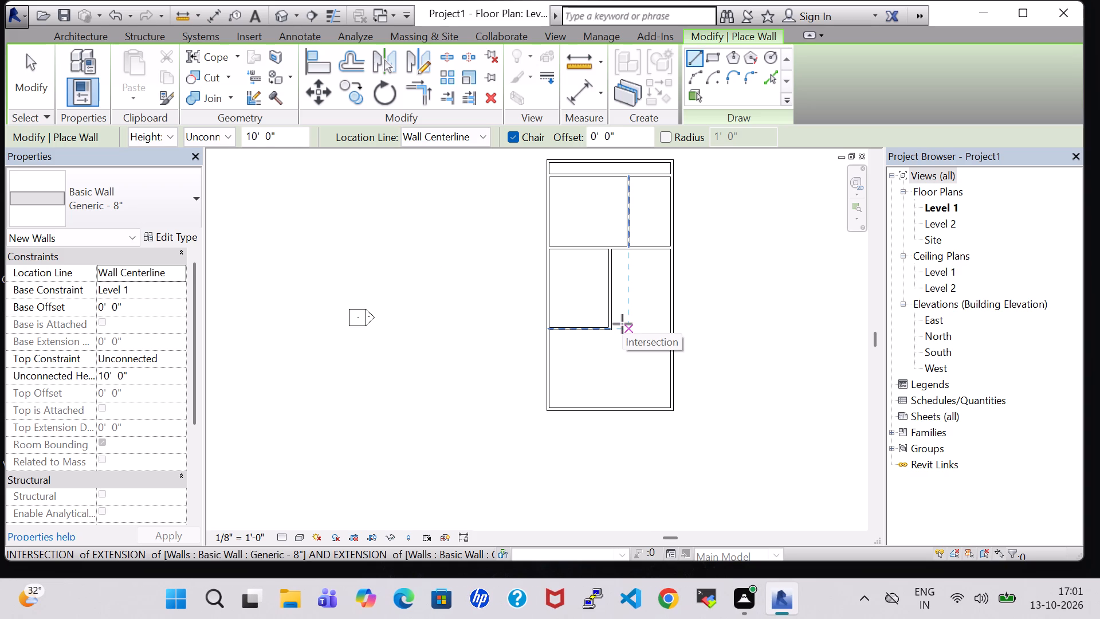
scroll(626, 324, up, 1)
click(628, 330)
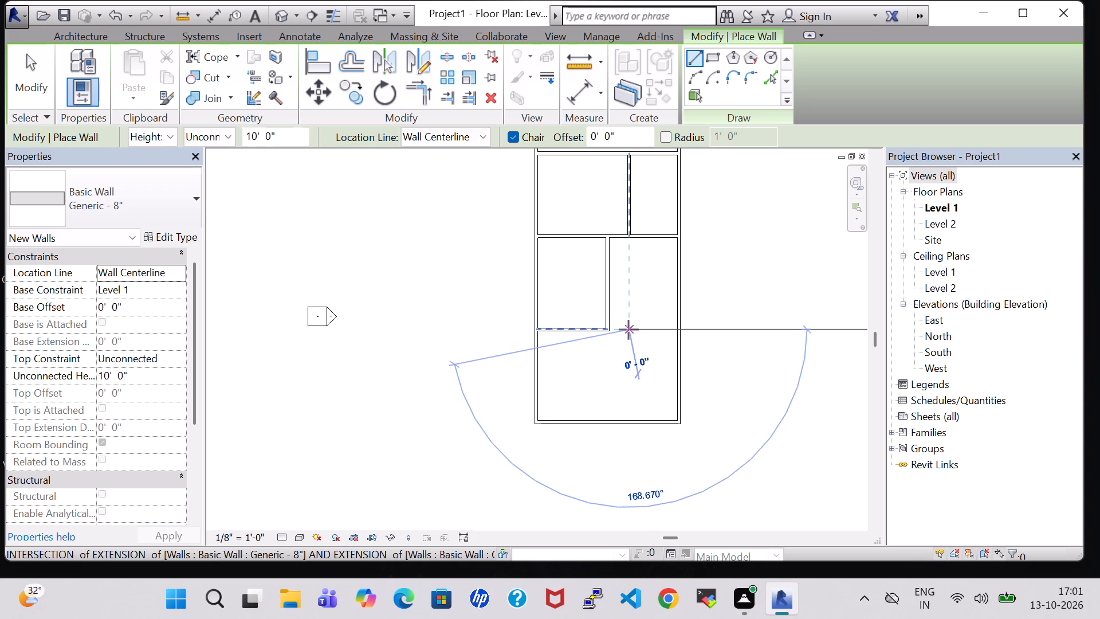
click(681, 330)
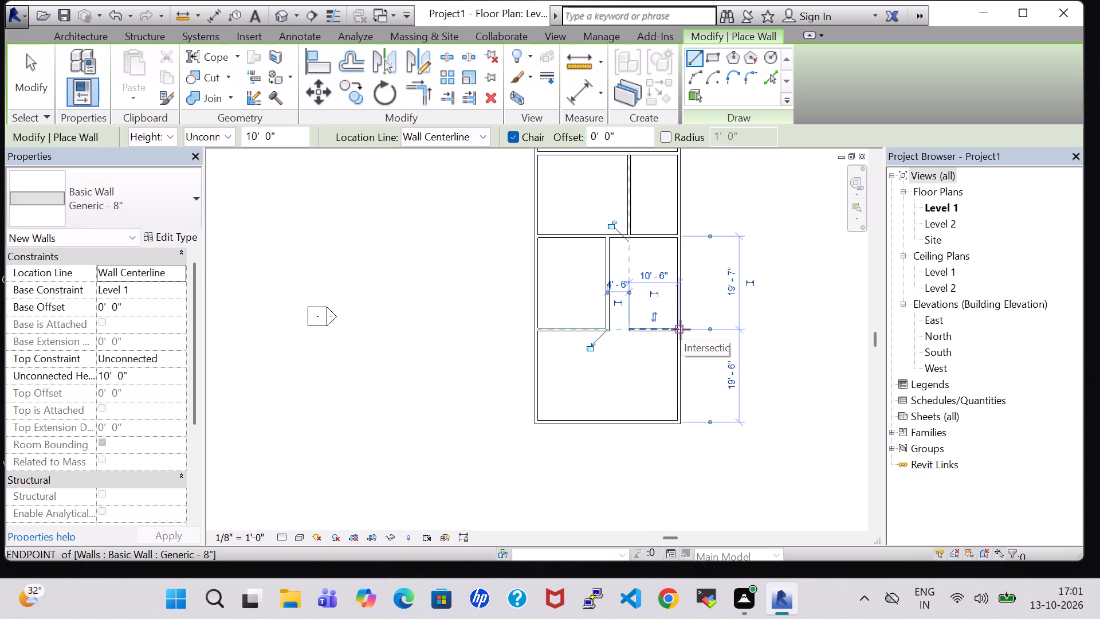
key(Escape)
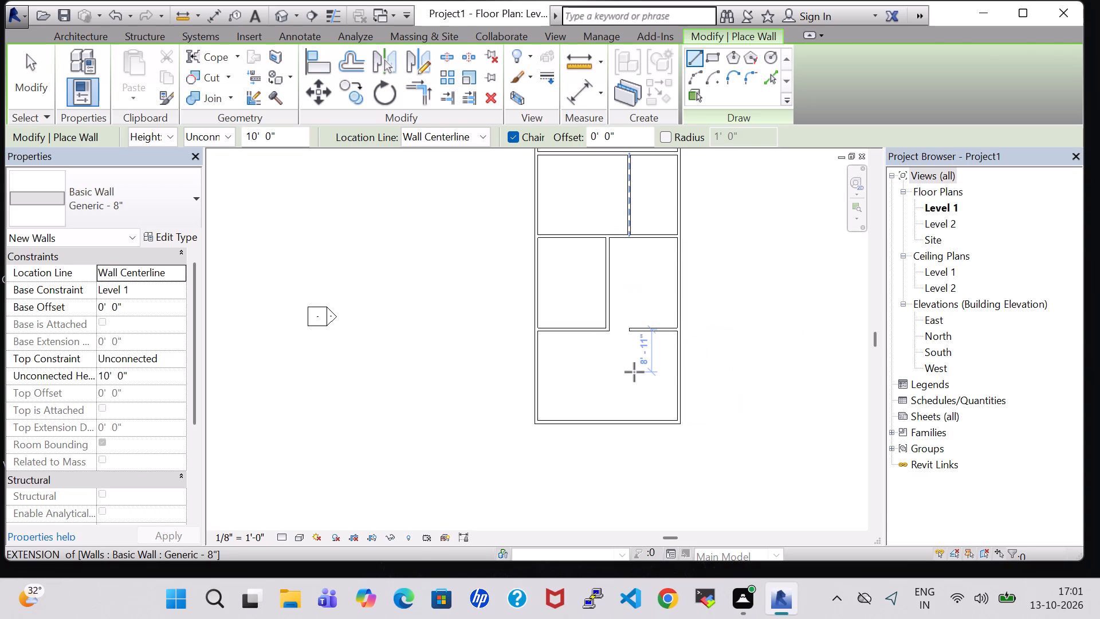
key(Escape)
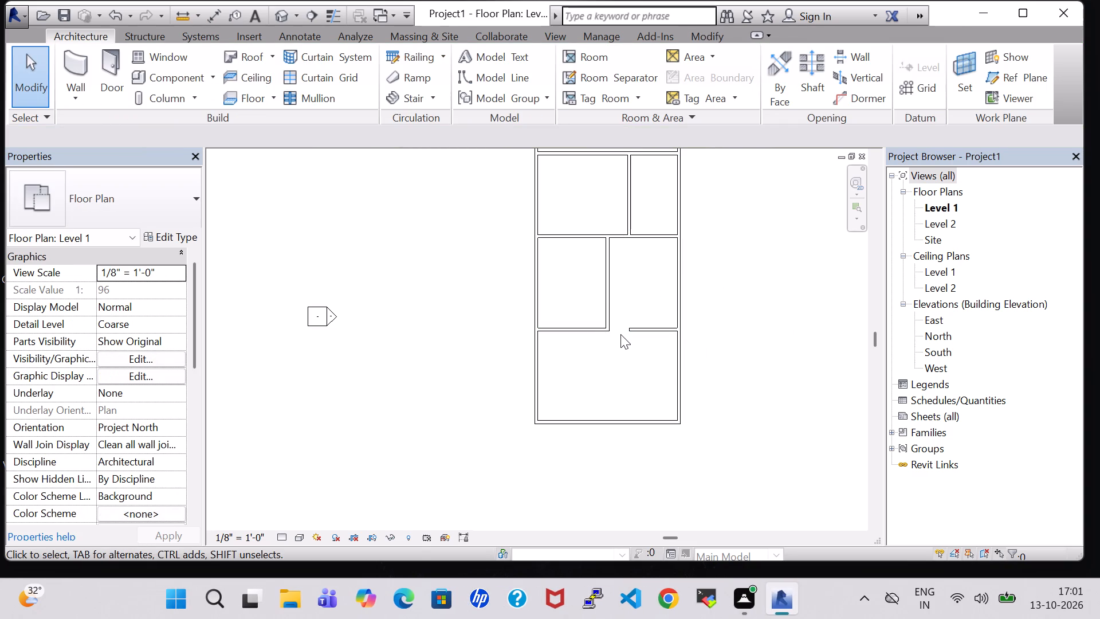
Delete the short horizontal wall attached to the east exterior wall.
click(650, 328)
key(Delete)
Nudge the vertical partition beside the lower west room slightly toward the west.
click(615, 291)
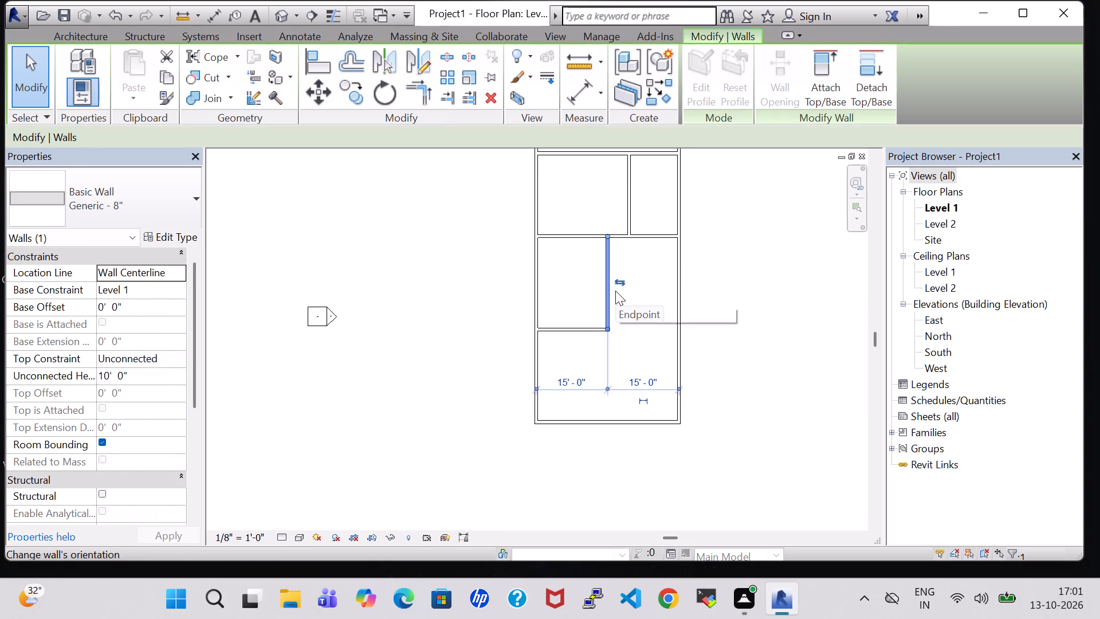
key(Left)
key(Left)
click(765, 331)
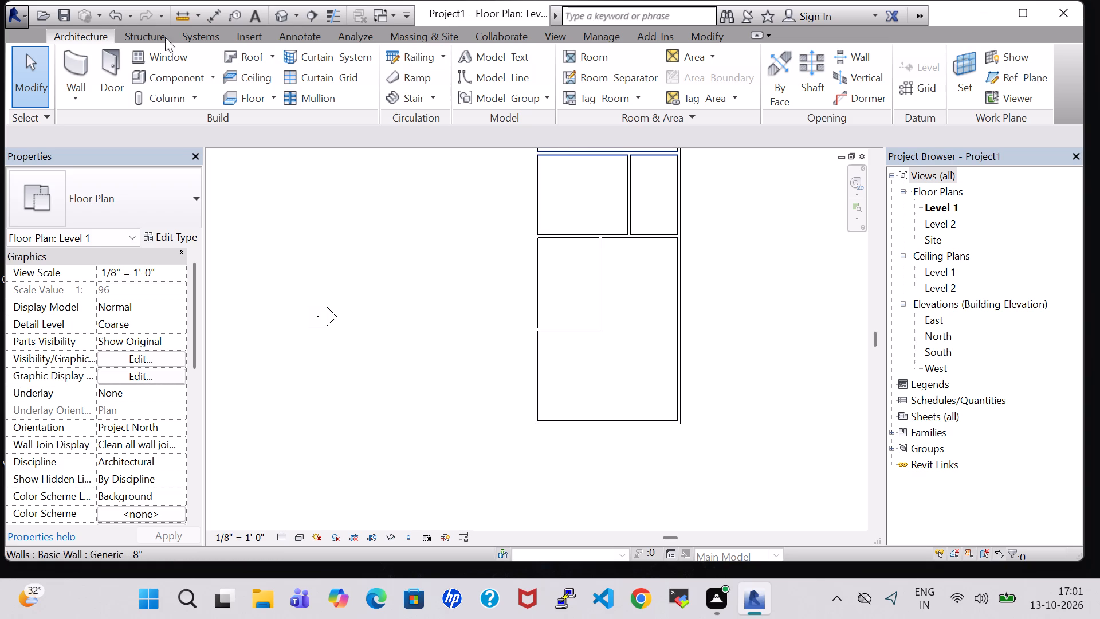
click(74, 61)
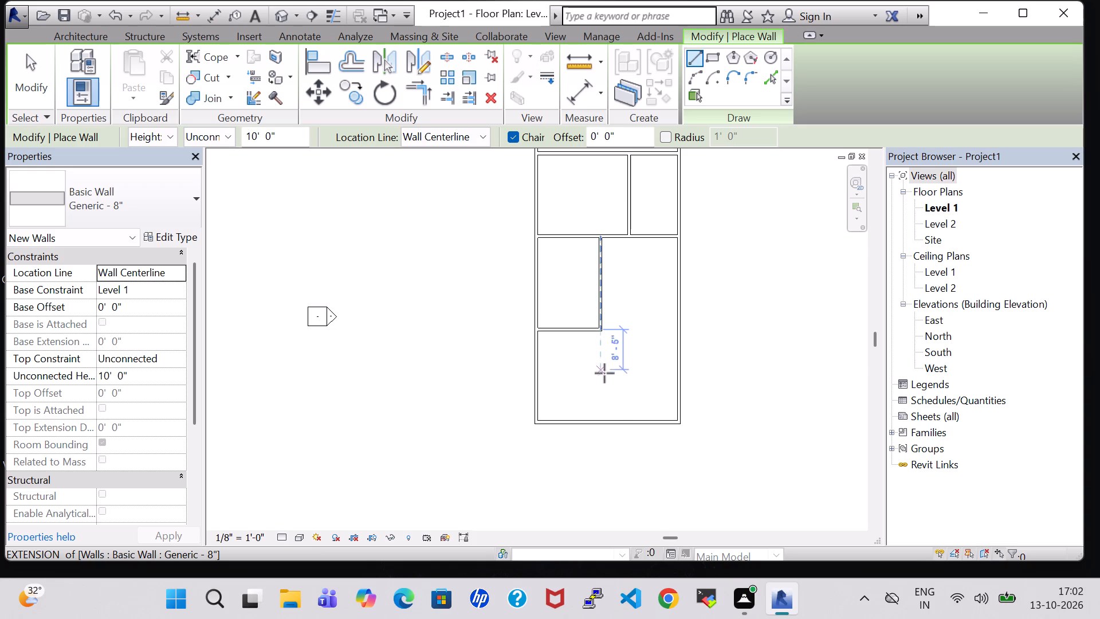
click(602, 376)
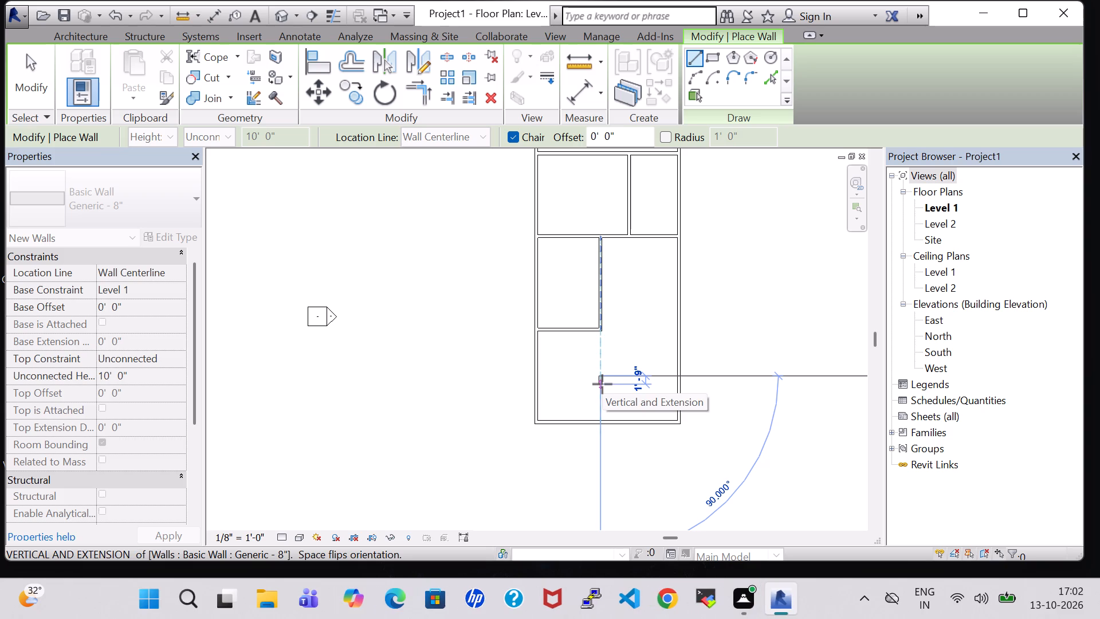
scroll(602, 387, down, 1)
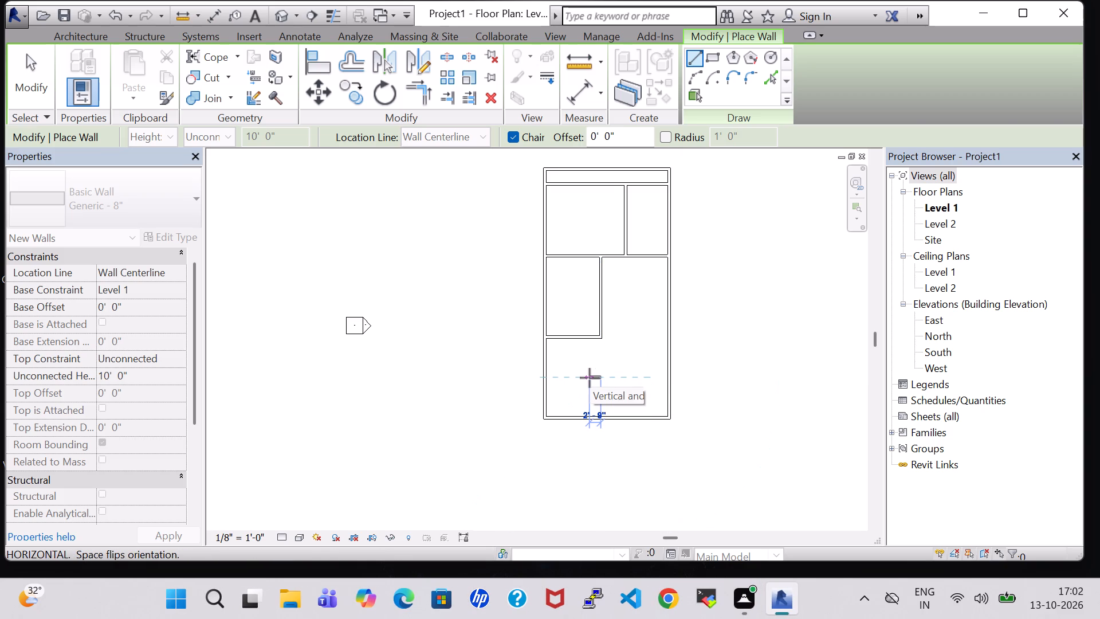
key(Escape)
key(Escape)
Move the lower west room's bottom wall up to about 16'-3" below the cross wall.
click(571, 339)
key(Up)
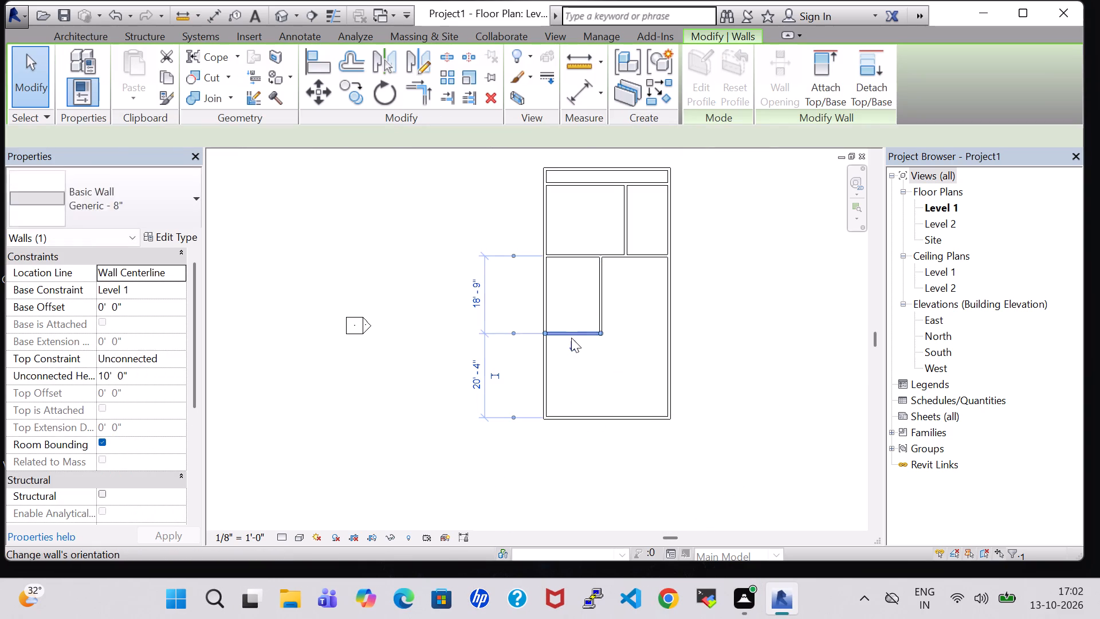
key(Up)
key(Up)
key(Up)
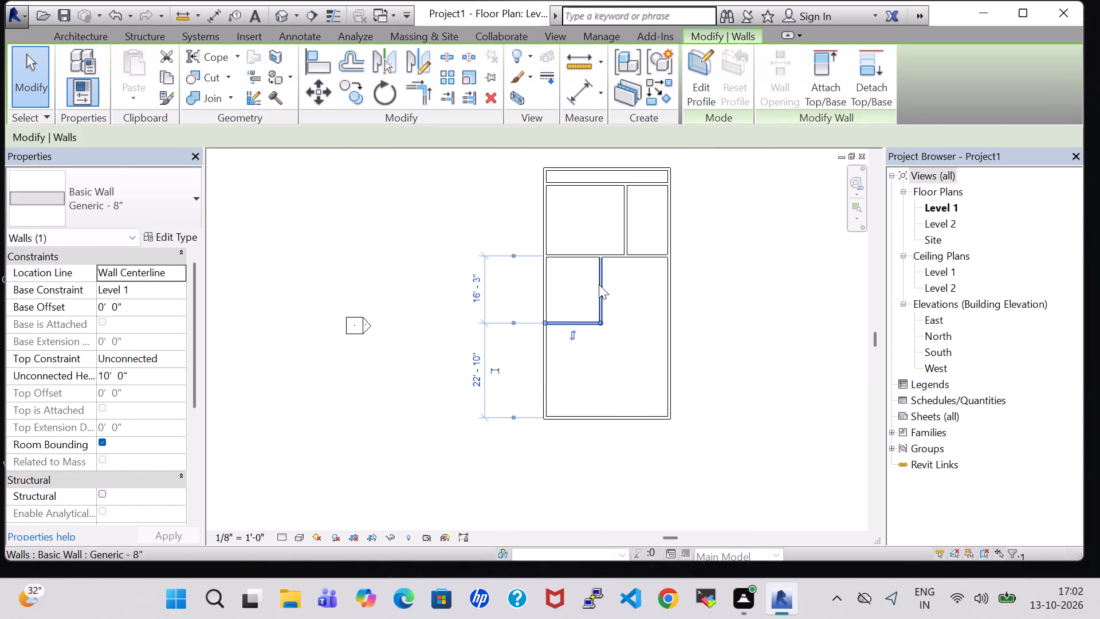
Move the lower west room's vertical partition east to about 15'-2" from the west exterior wall.
click(599, 284)
key(Right)
key(Right)
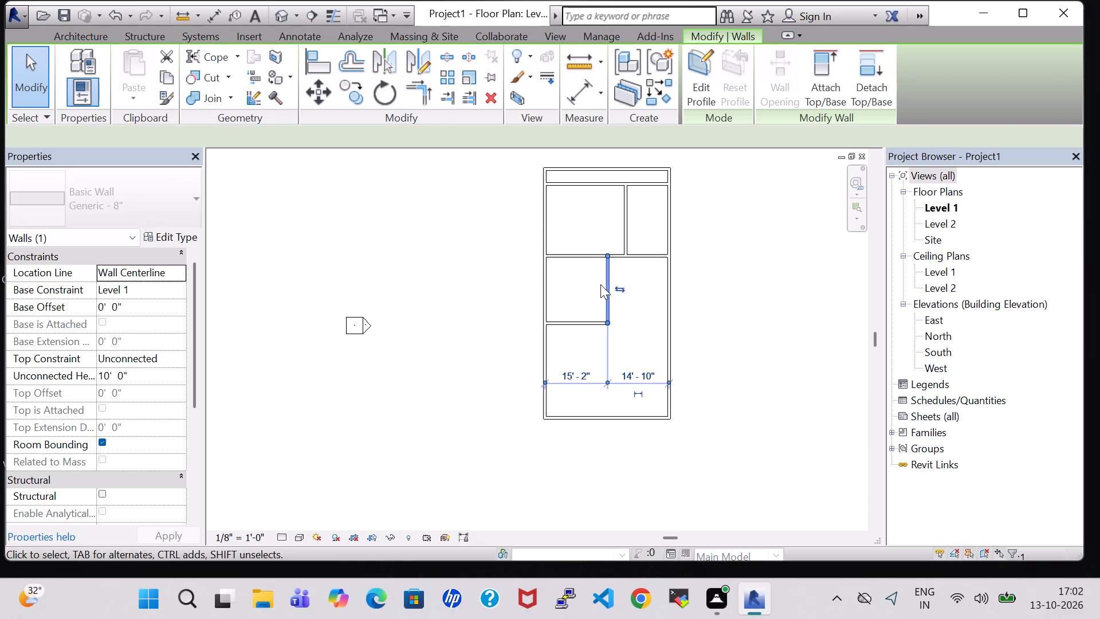
click(692, 284)
Enclose another west room by continuing the partition down from its corner, turning west about 8'-7" above the south exterior wall.
click(62, 73)
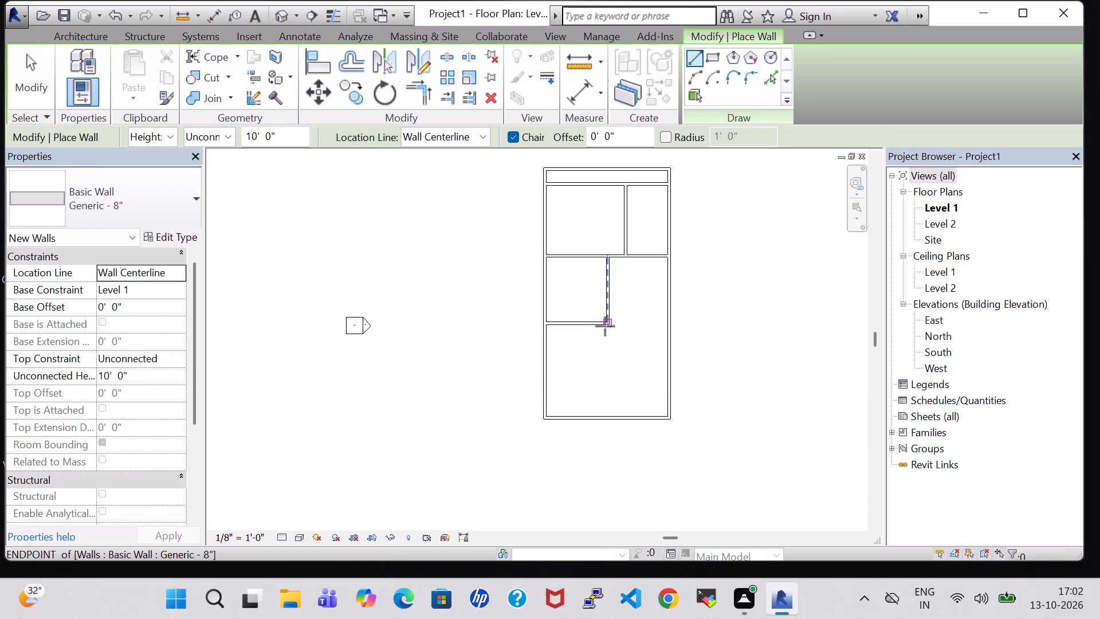
click(605, 326)
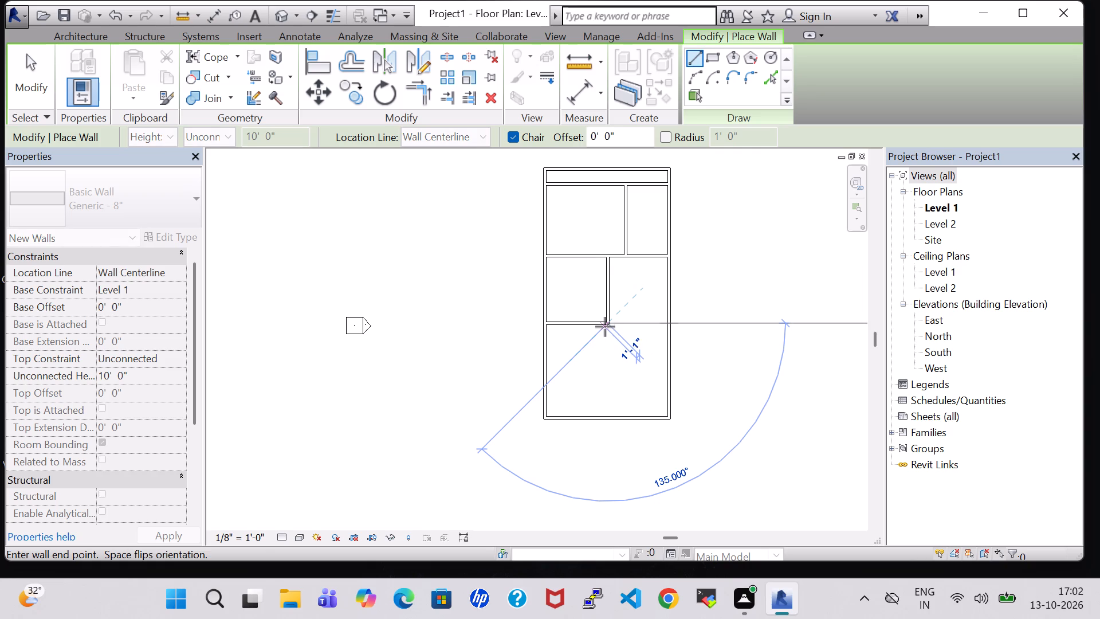
click(606, 382)
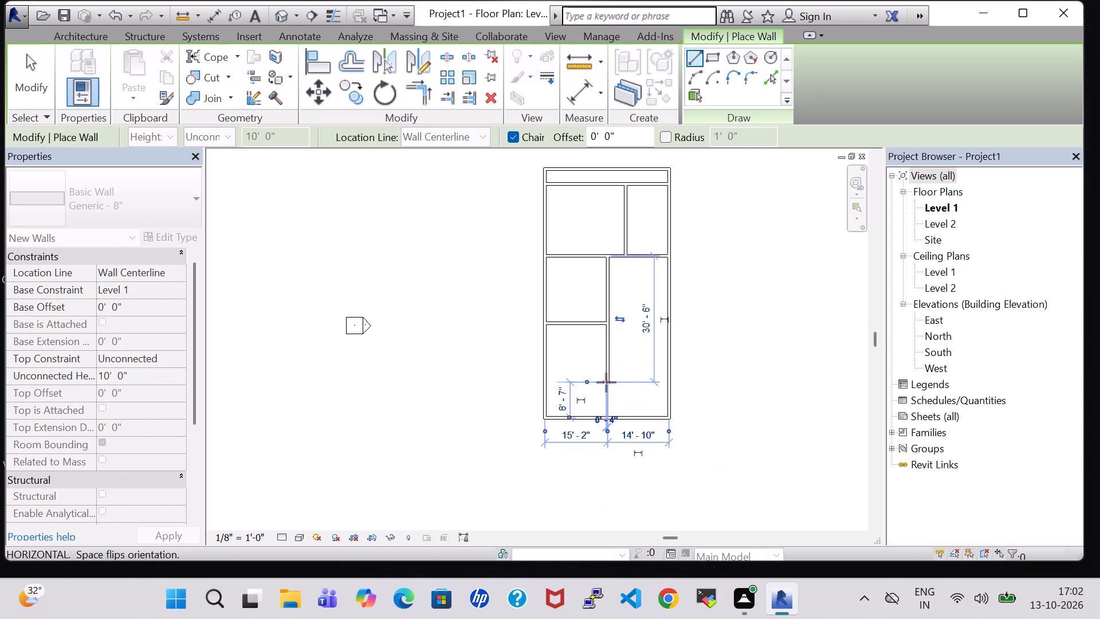
click(545, 379)
key(Escape)
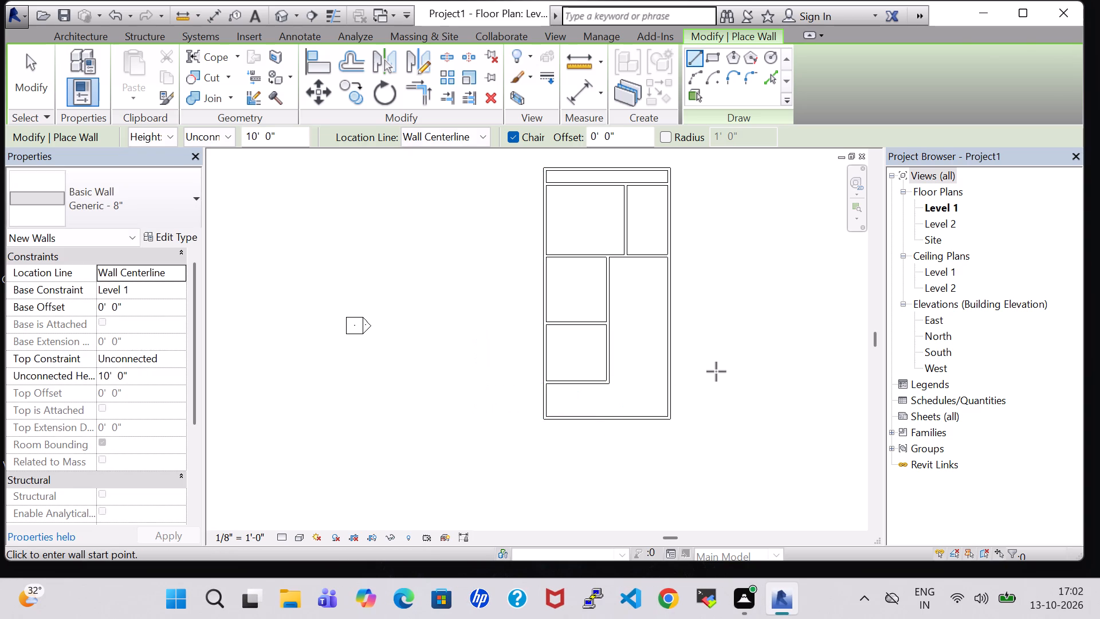
key(Escape)
Move the south exterior wall outward to about 22'-9" below the lowest horizontal partition.
click(613, 420)
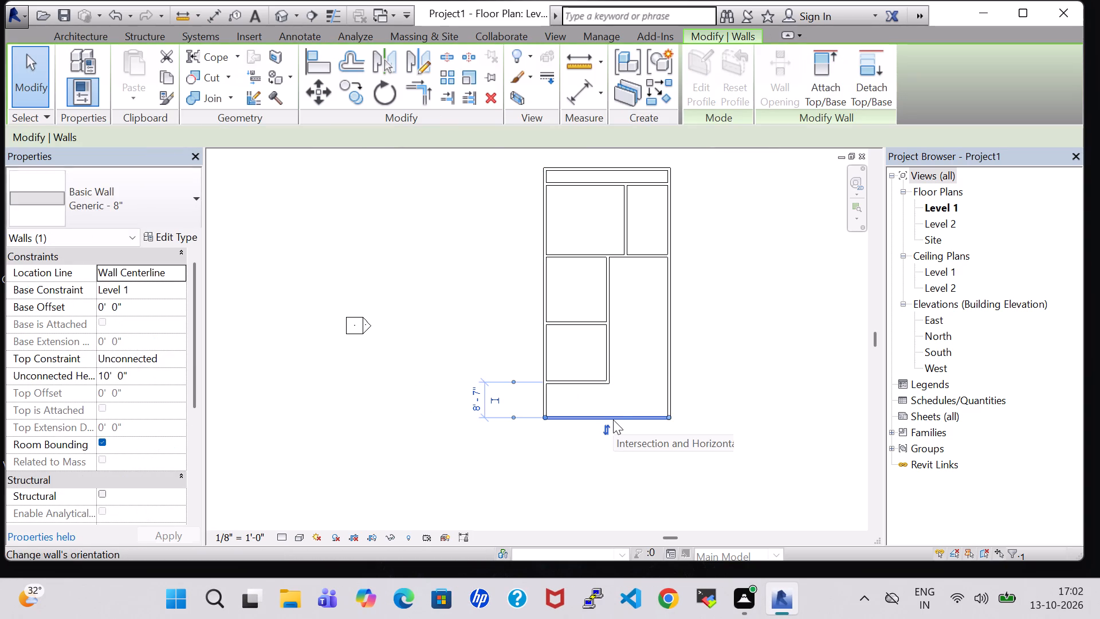
key(Down)
key(Down)
key(Down)
key(Down)
key(Down)
key(Down)
key(Down)
key(Down)
key(Down)
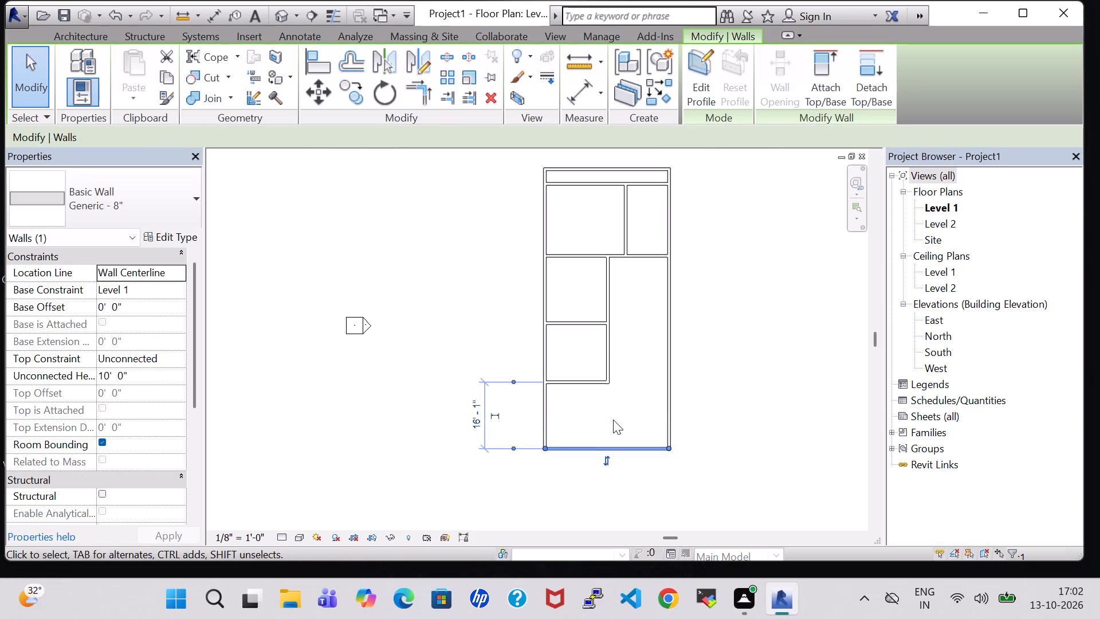
key(Down)
key(Down)
key(Down)
key(Down)
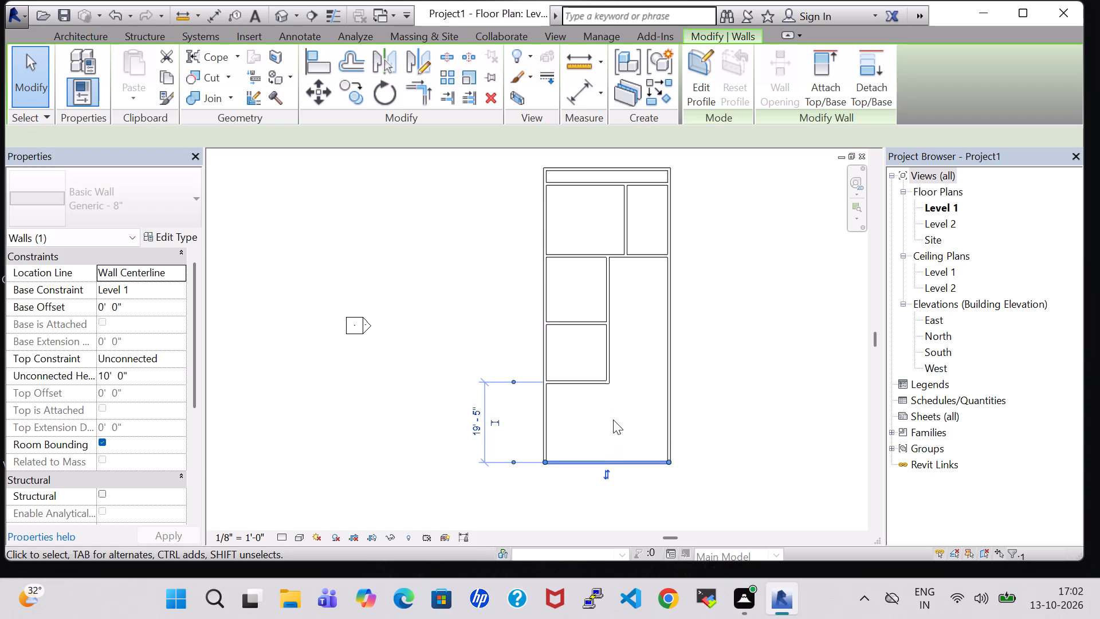
key(Down)
key(Down)
key(Down)
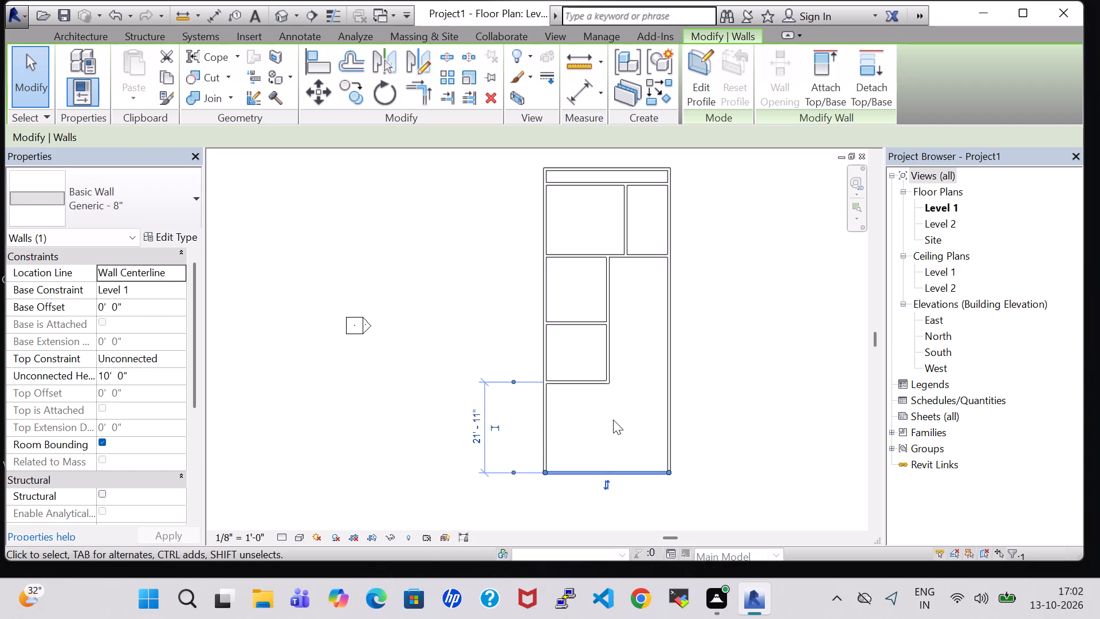
key(Down)
click(726, 393)
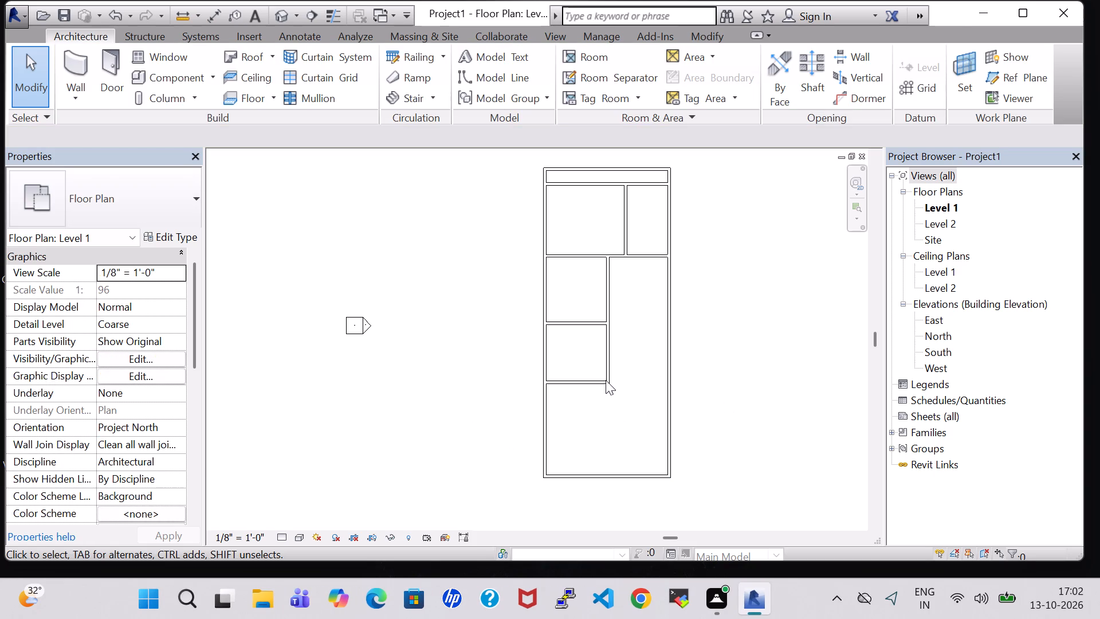
Move the lowest west room's bottom wall down to about 16'-9" below the partition above it.
click(584, 381)
key(Down)
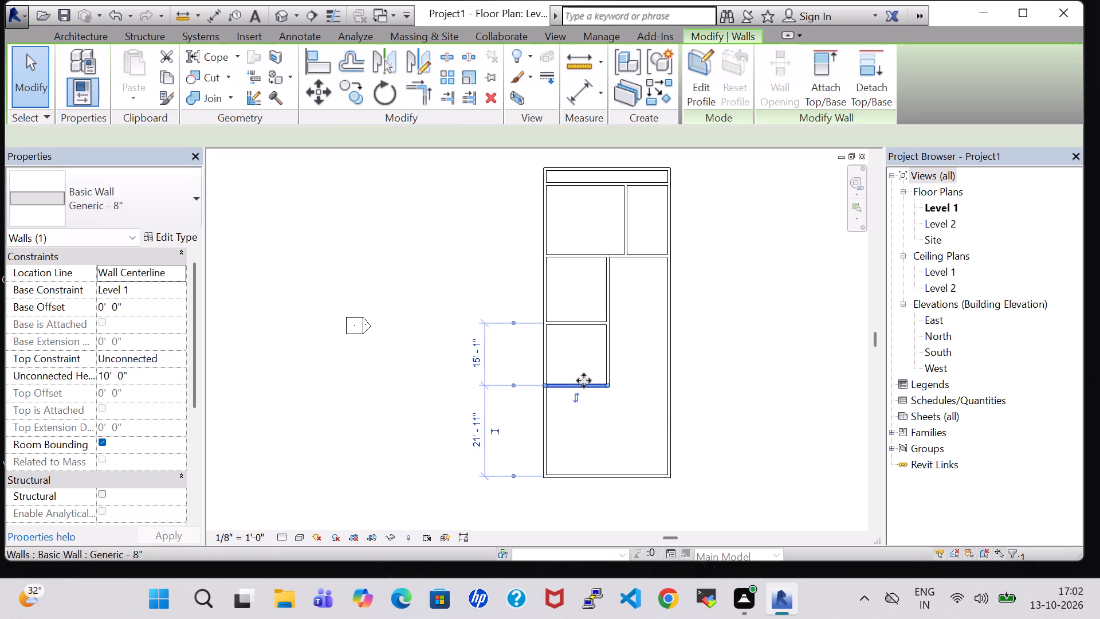
key(Down)
key(Down)
key(Right)
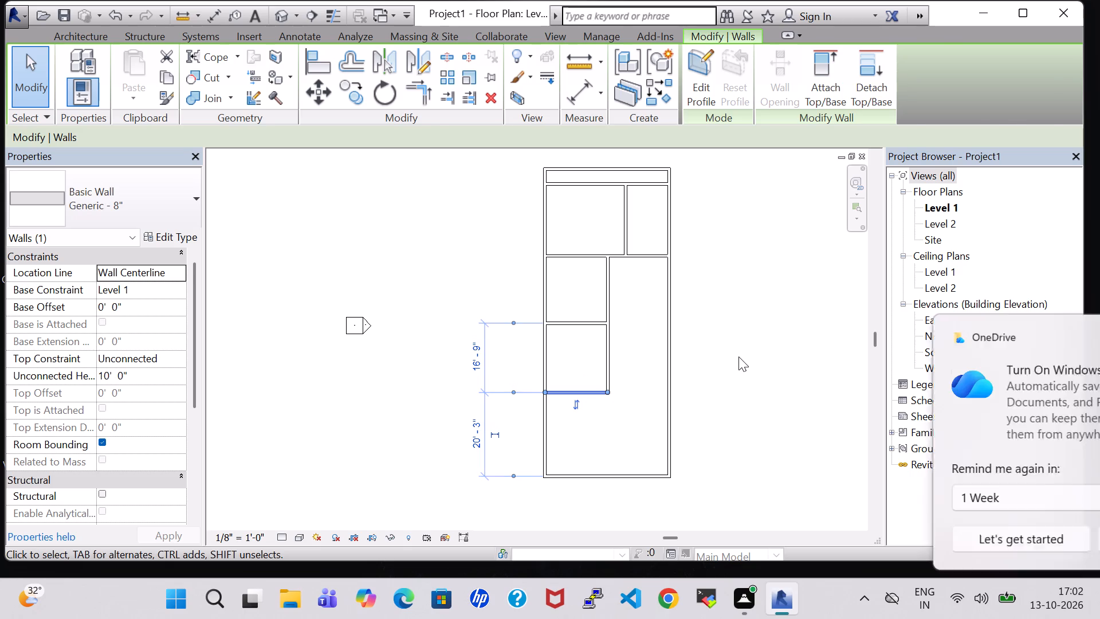
click(738, 356)
click(1067, 338)
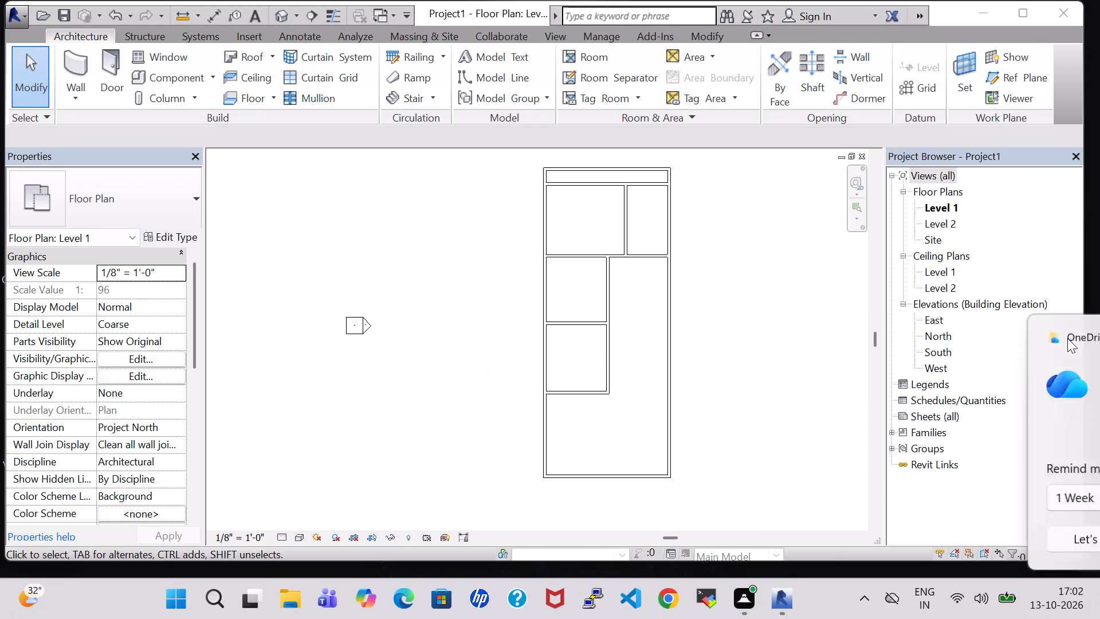
Move the long vertical partition beside the west rooms east to about 16'-0" from the west exterior wall.
click(611, 342)
key(Right)
click(799, 350)
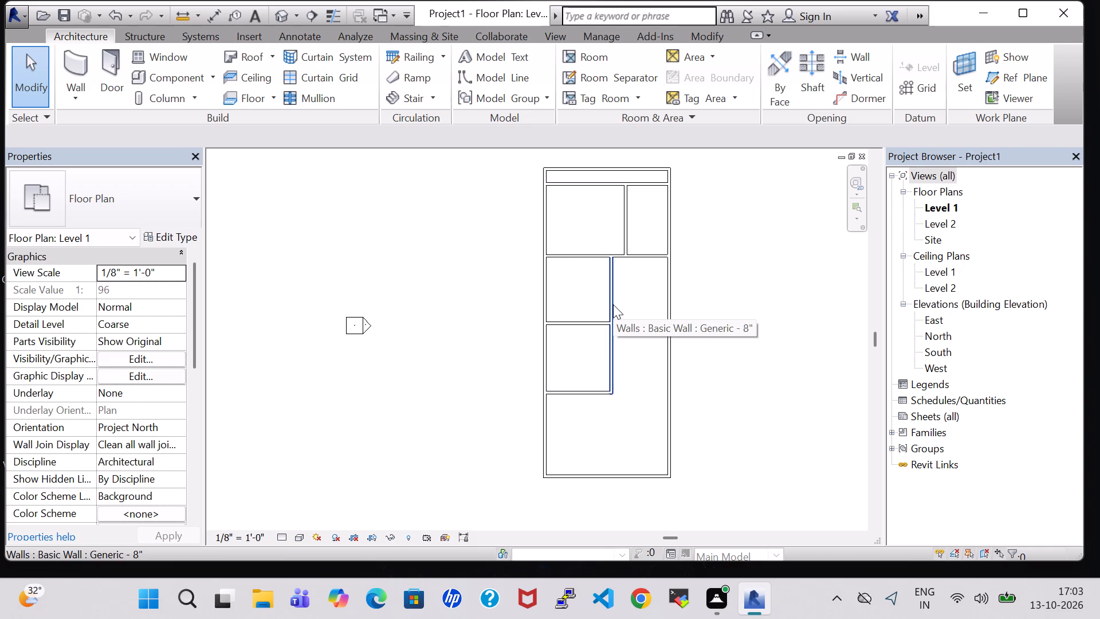
Draw a 14'-0" horizontal wall from the central partition to the east exterior wall, about 7'-4" below the wall dividing the two west rooms.
click(81, 56)
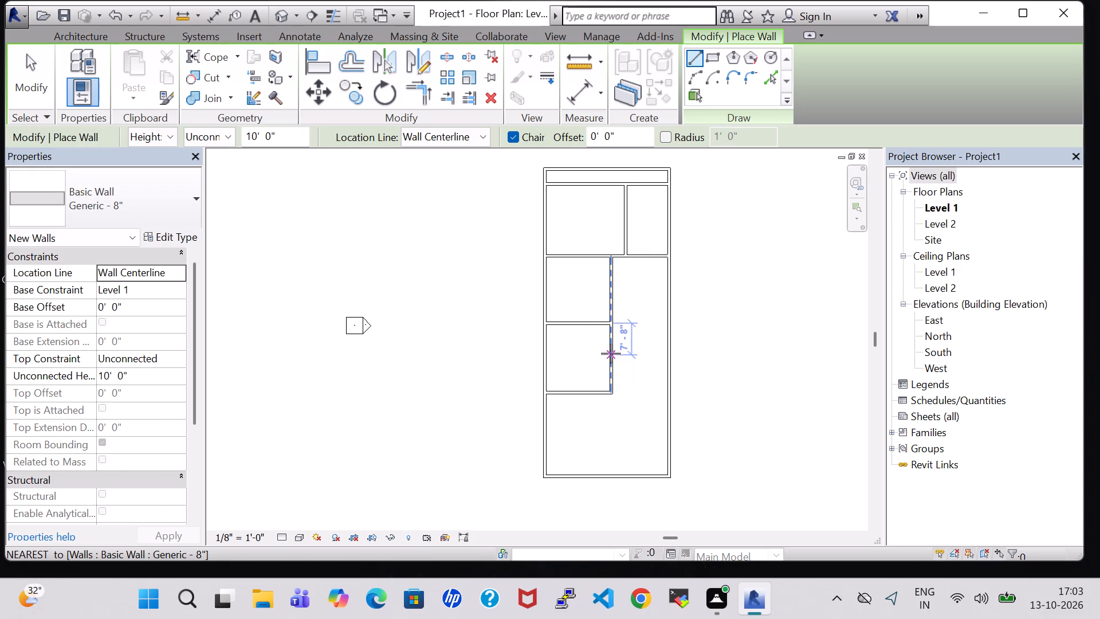
click(612, 354)
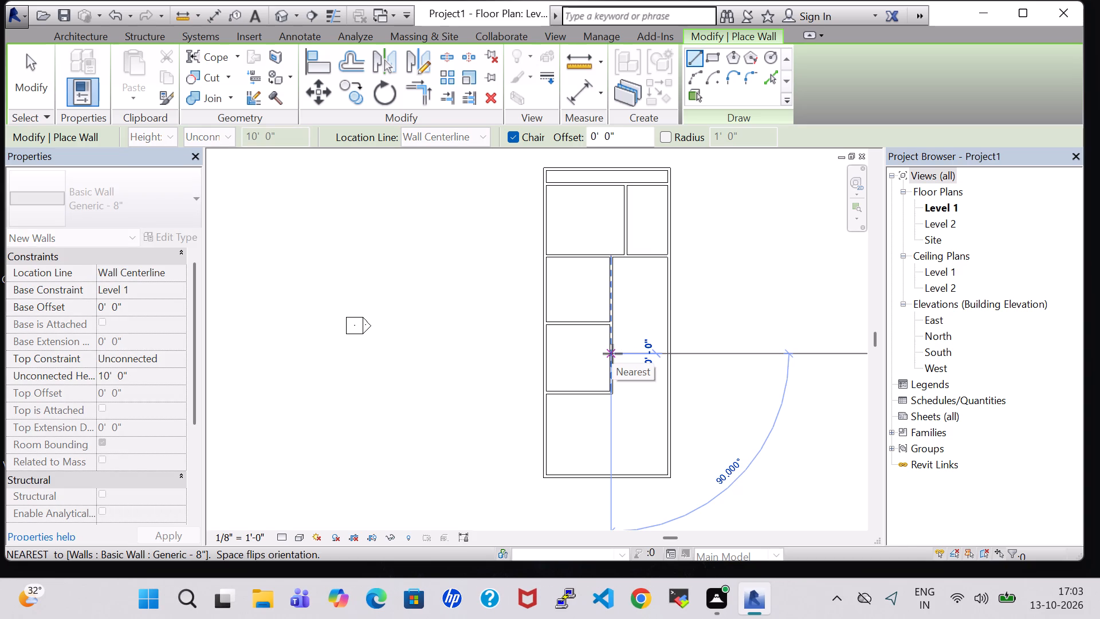
click(671, 354)
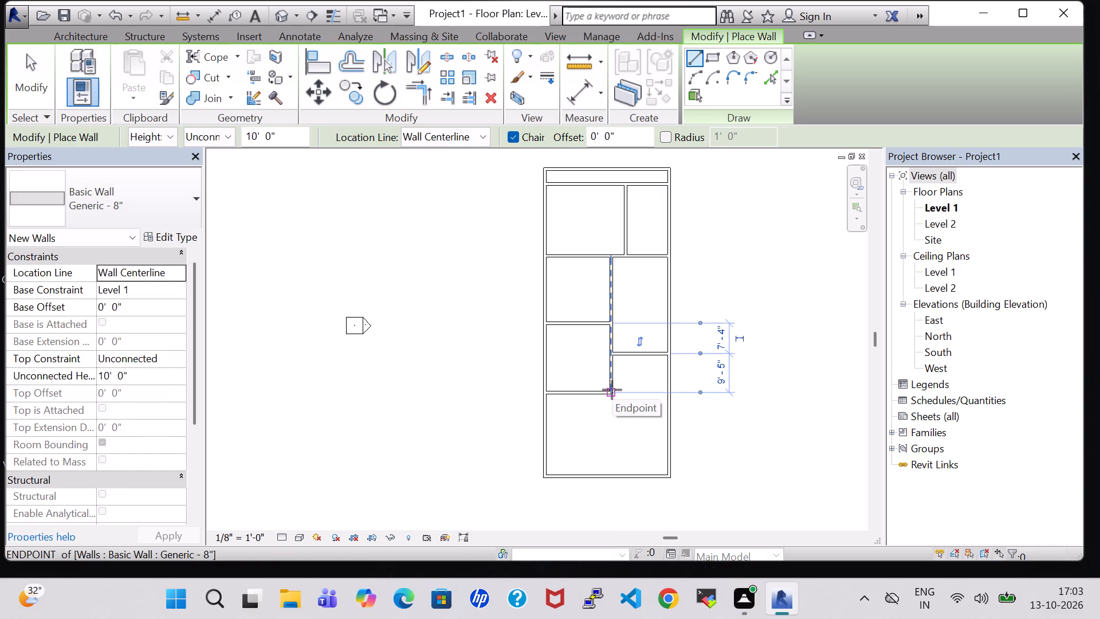
Extend the central partition from its lower corner straight down to the south exterior wall.
click(612, 390)
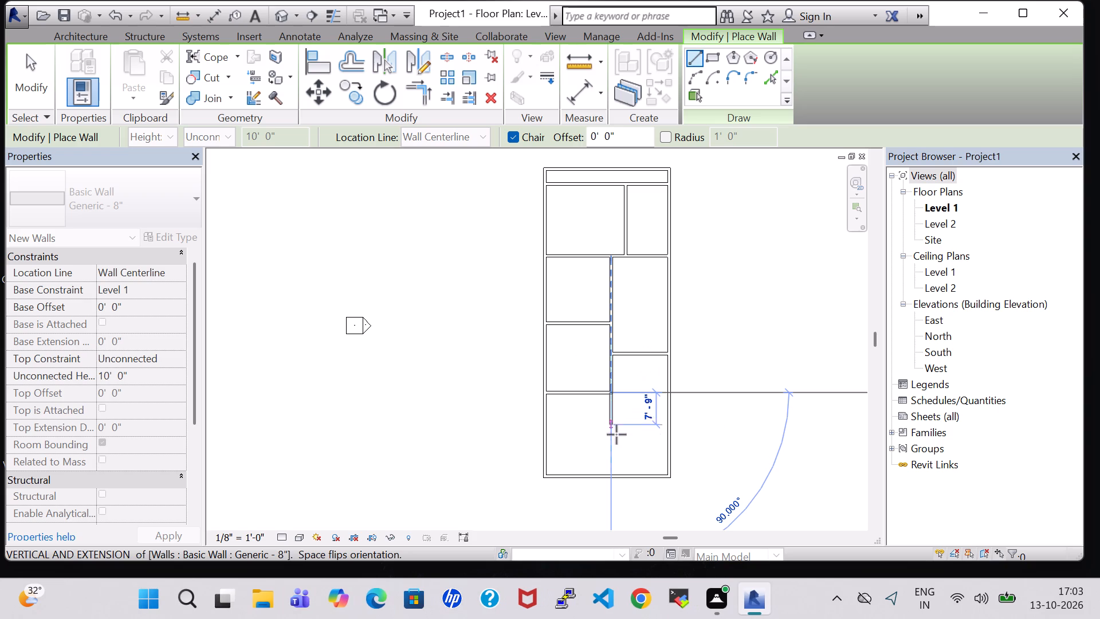
click(614, 475)
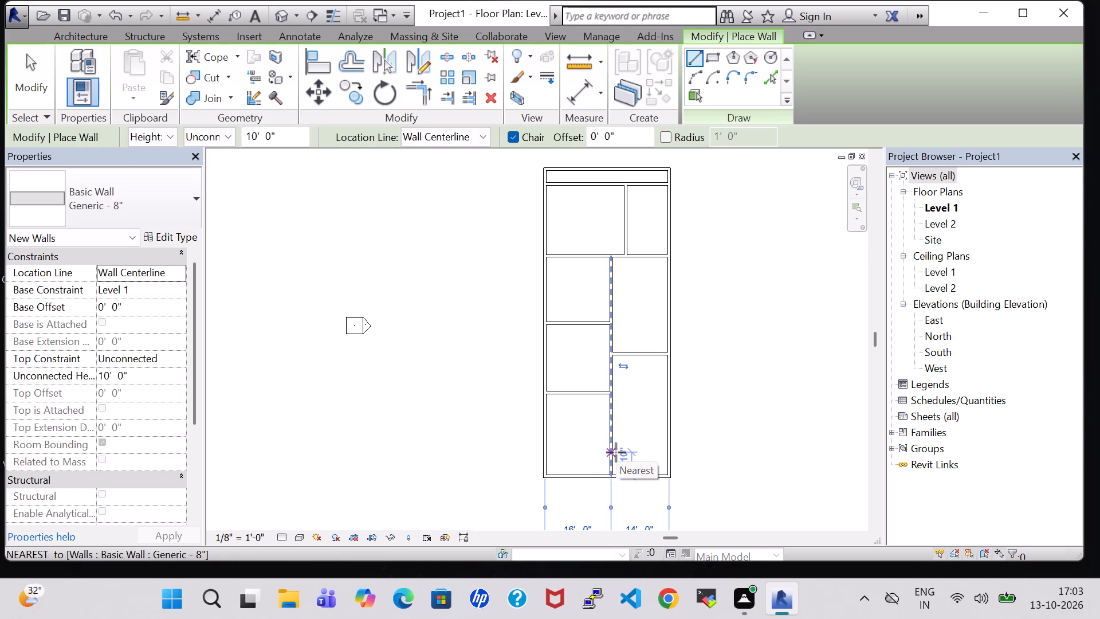
Draw a horizontal wall from the central partition to the east exterior wall, about 6'-4" above the south exterior wall.
scroll(616, 452, up, 2)
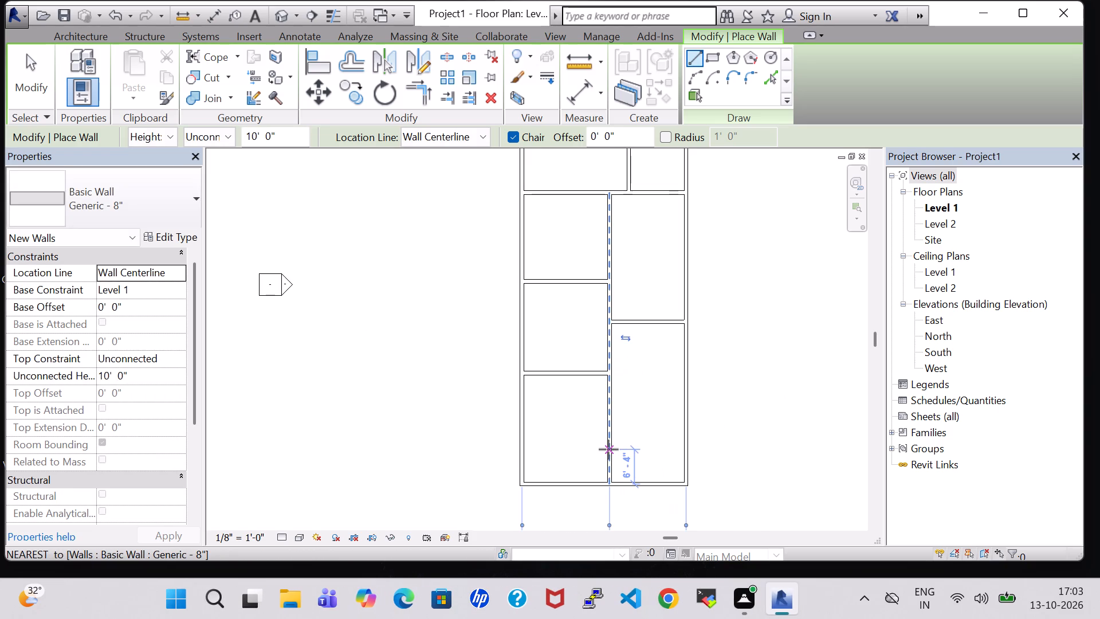
click(611, 449)
click(688, 449)
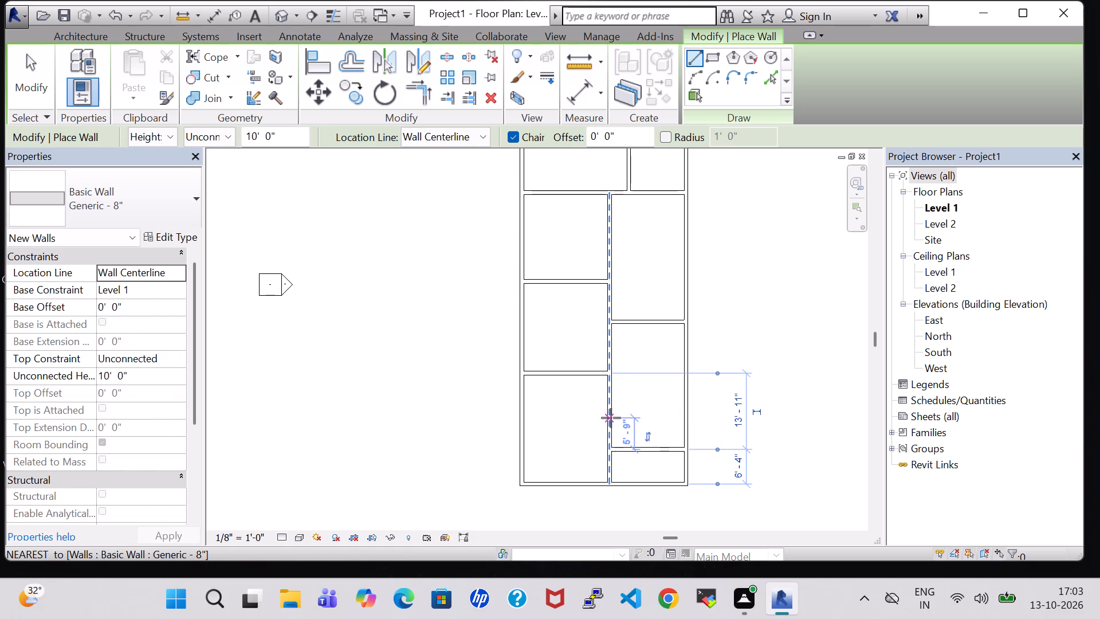
Draw a 14'-0" horizontal wall from the central partition to the east exterior wall, about 5'-9" above the southernmost east-side dividing wall.
click(611, 418)
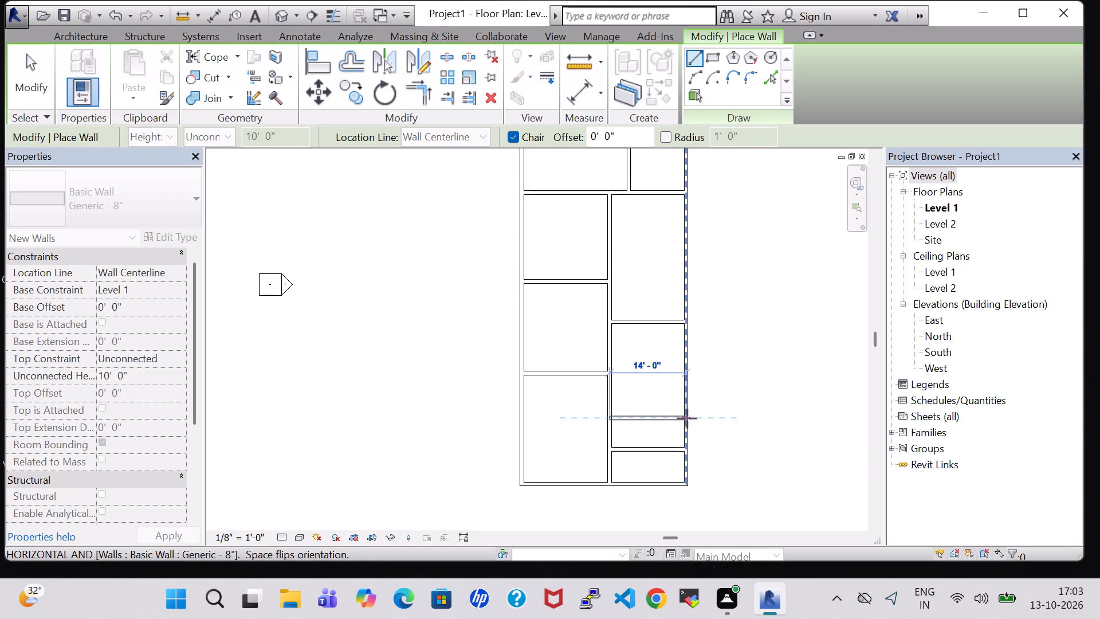
click(687, 418)
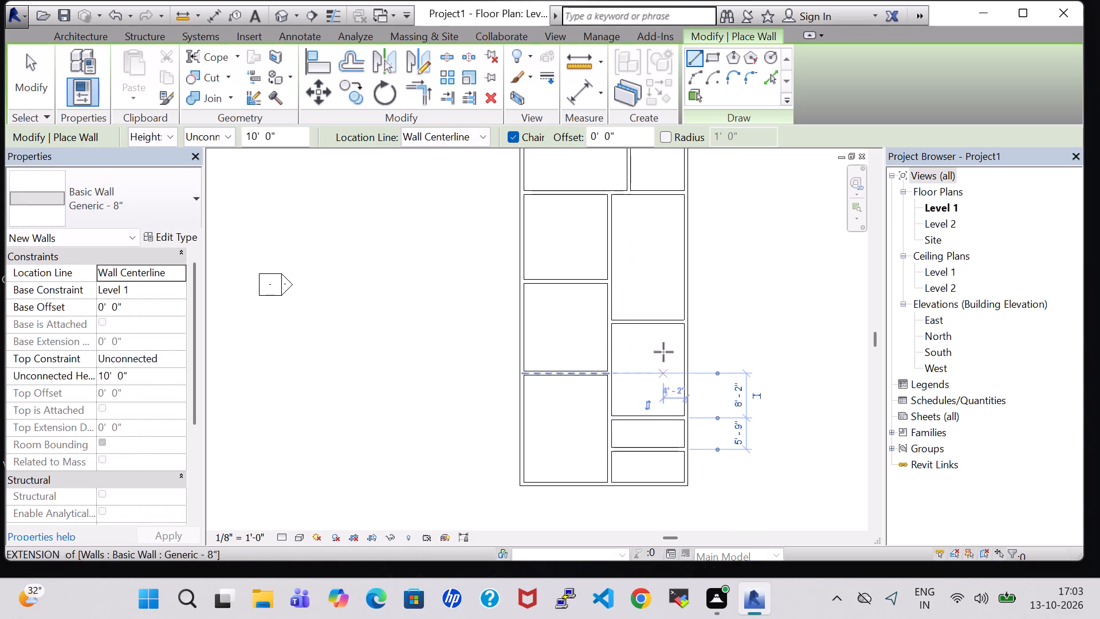
Enclose a small east-side room with a wall about 7'-4" up from the midpoint of the upper dividing wall, turning east to the exterior wall.
click(644, 322)
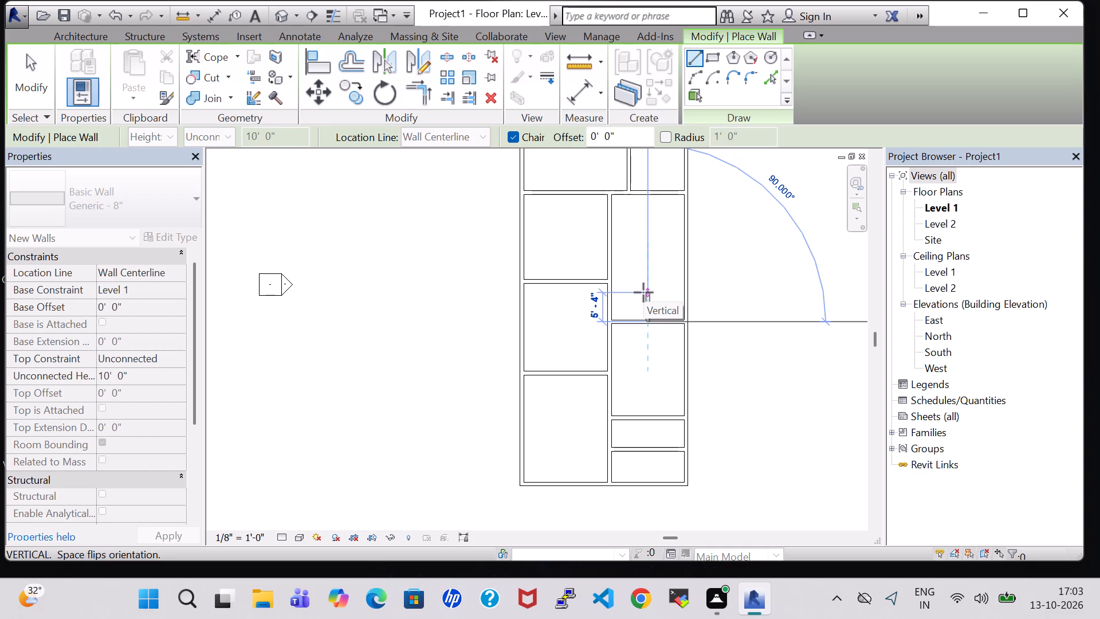
click(643, 283)
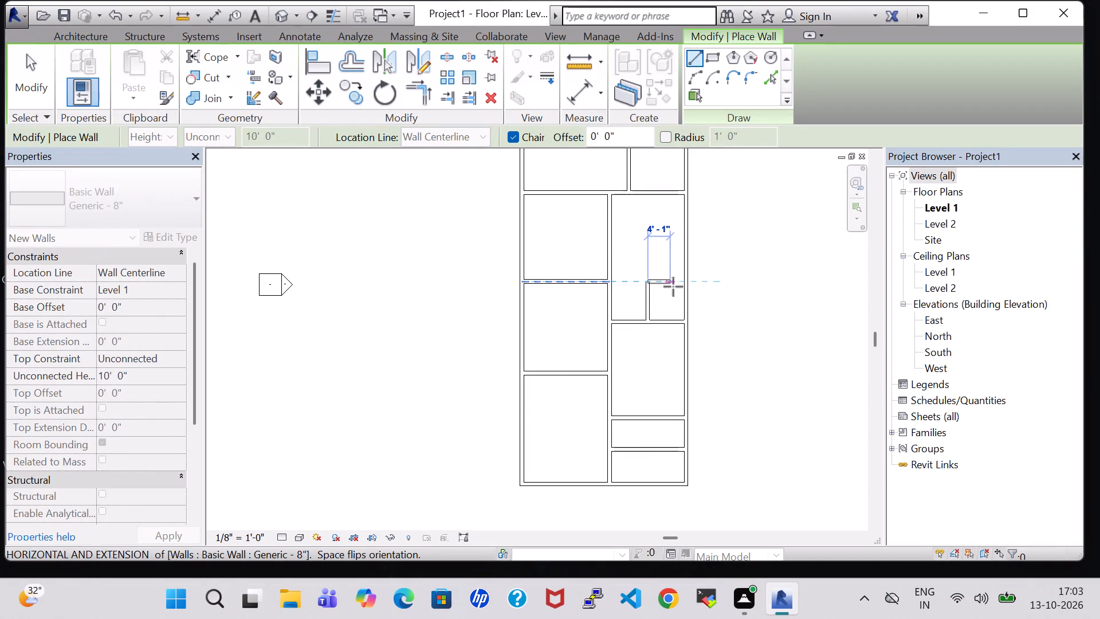
click(683, 287)
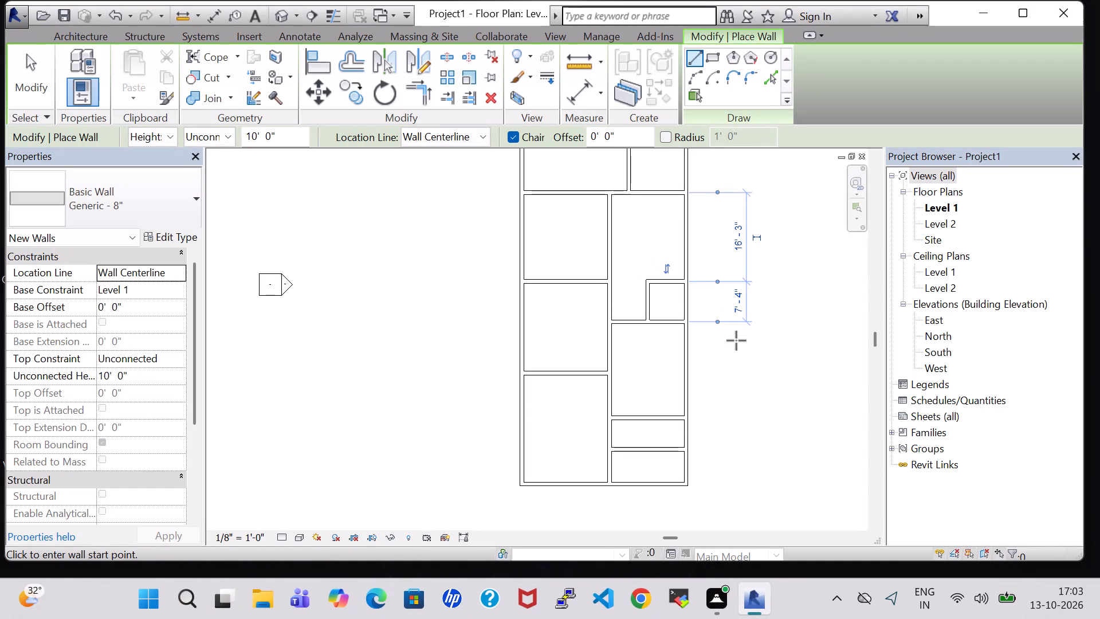
key(Escape)
key(Escape)
Move the small east room's vertical wall west to about 8'-4" from the east exterior wall.
click(647, 309)
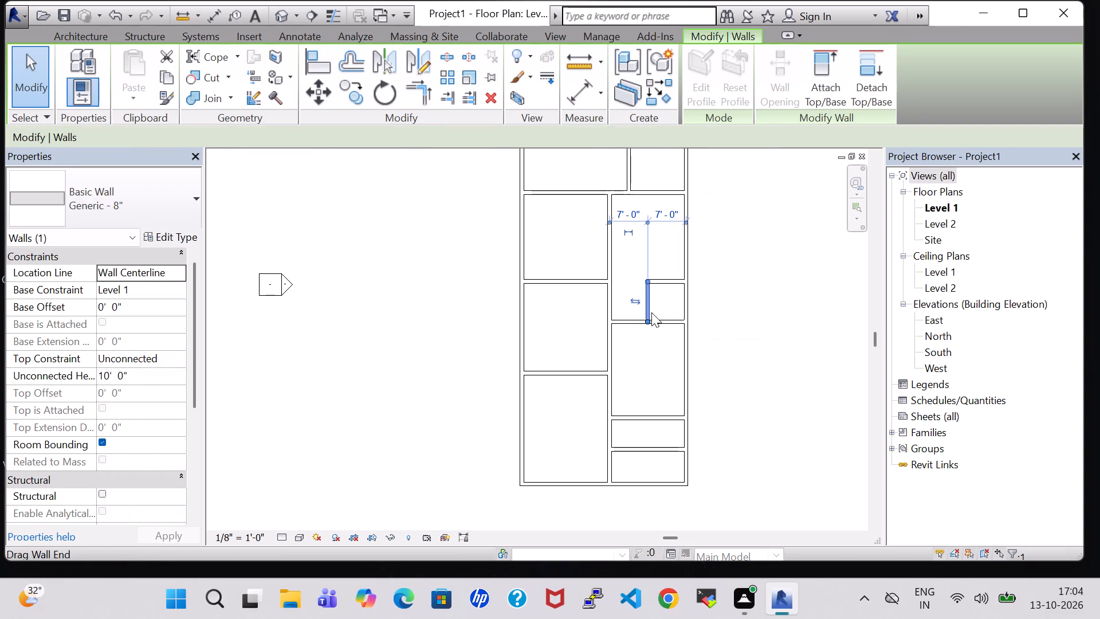
key(Left)
key(Left)
click(768, 345)
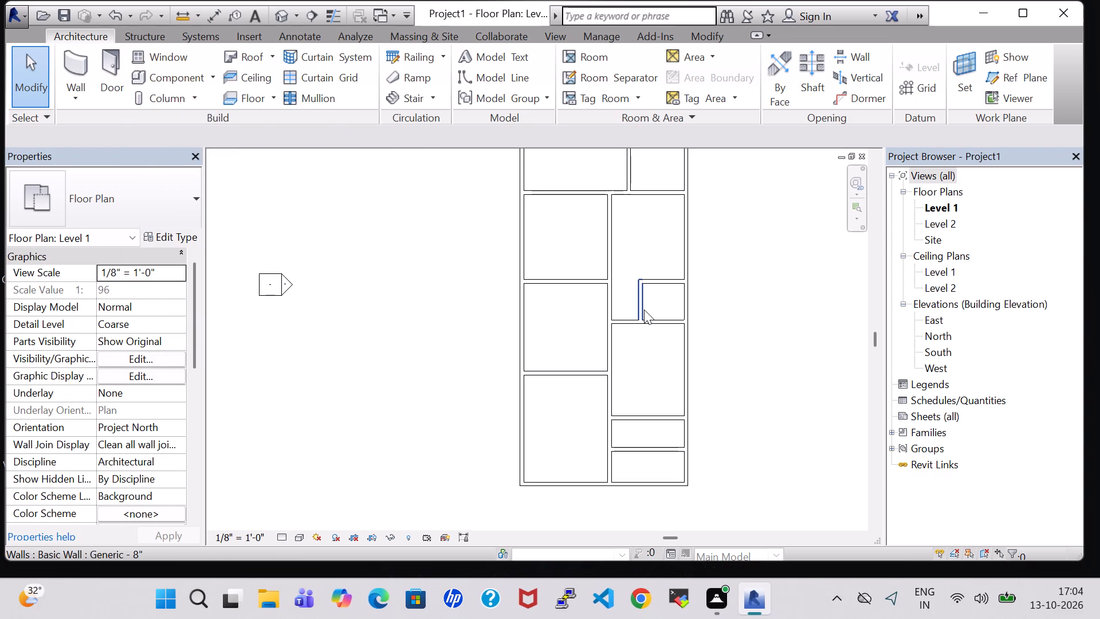
Move the horizontal wall below the small east room south to about 12'-8" from the room's top wall.
click(653, 321)
key(Down)
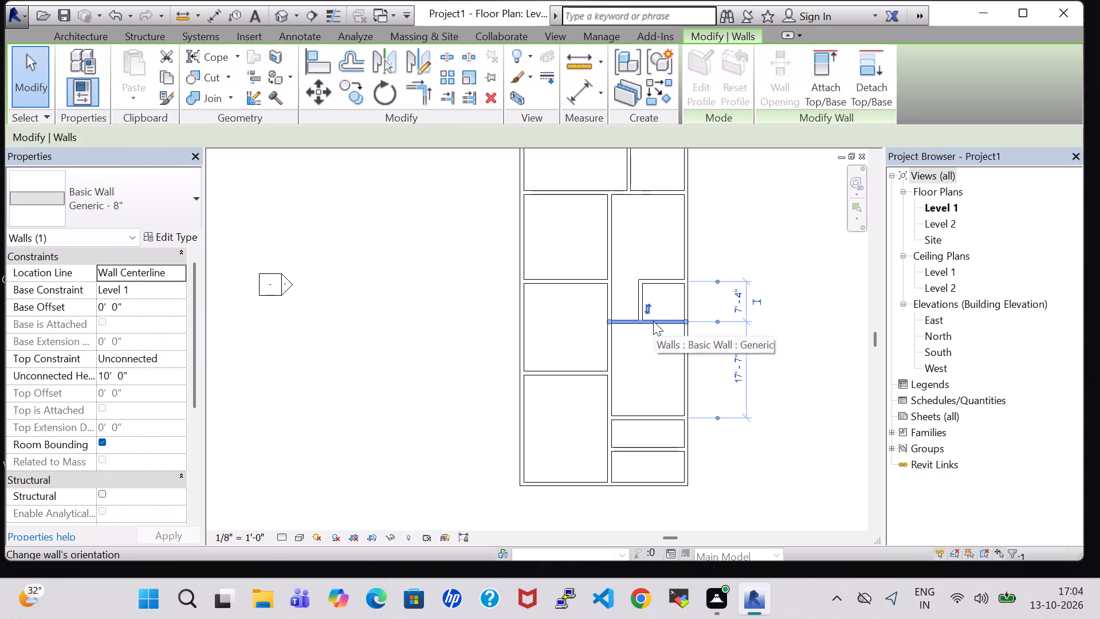
key(Down)
key(Down)
key(Down)
key(Down)
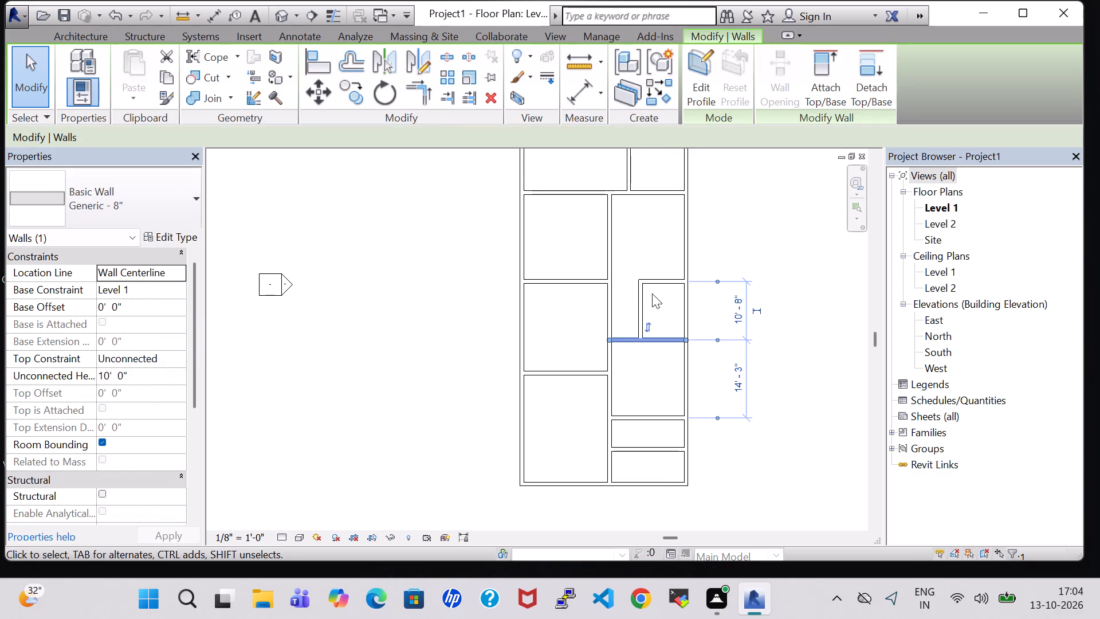
key(Down)
key(Down)
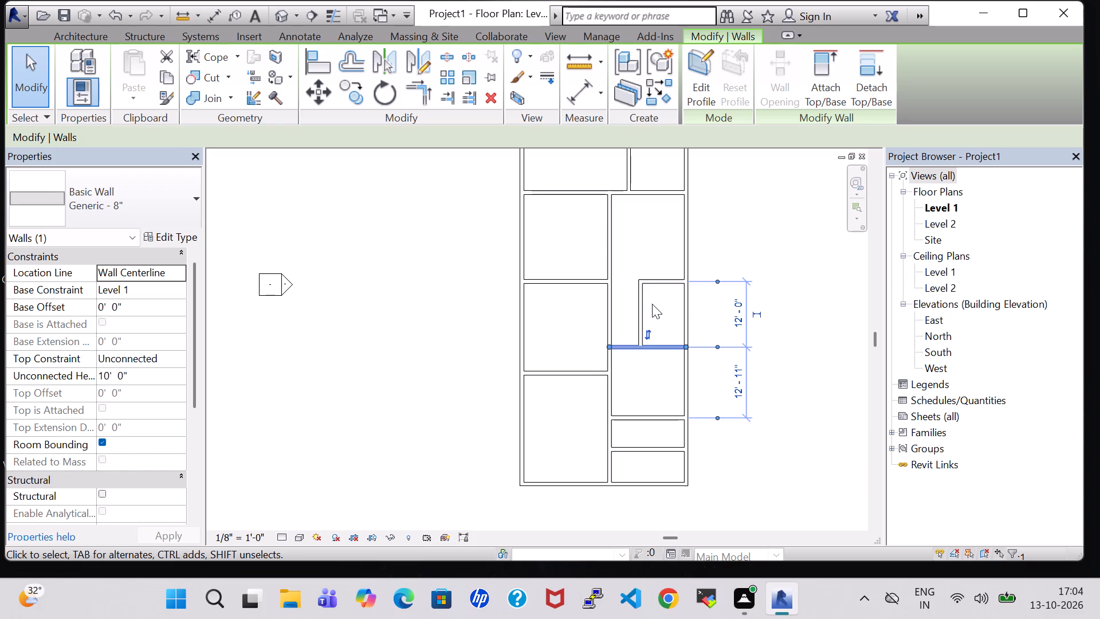
key(Down)
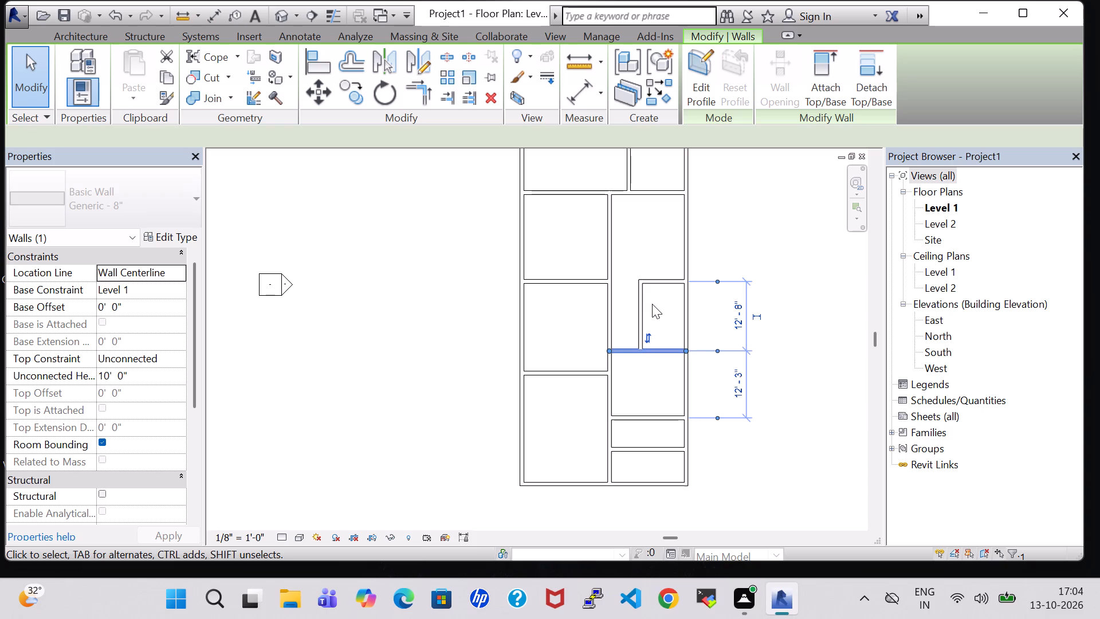
Move the small east room's top wall south to about 4'-8" above its bottom wall.
click(645, 278)
key(Down)
key(Down)
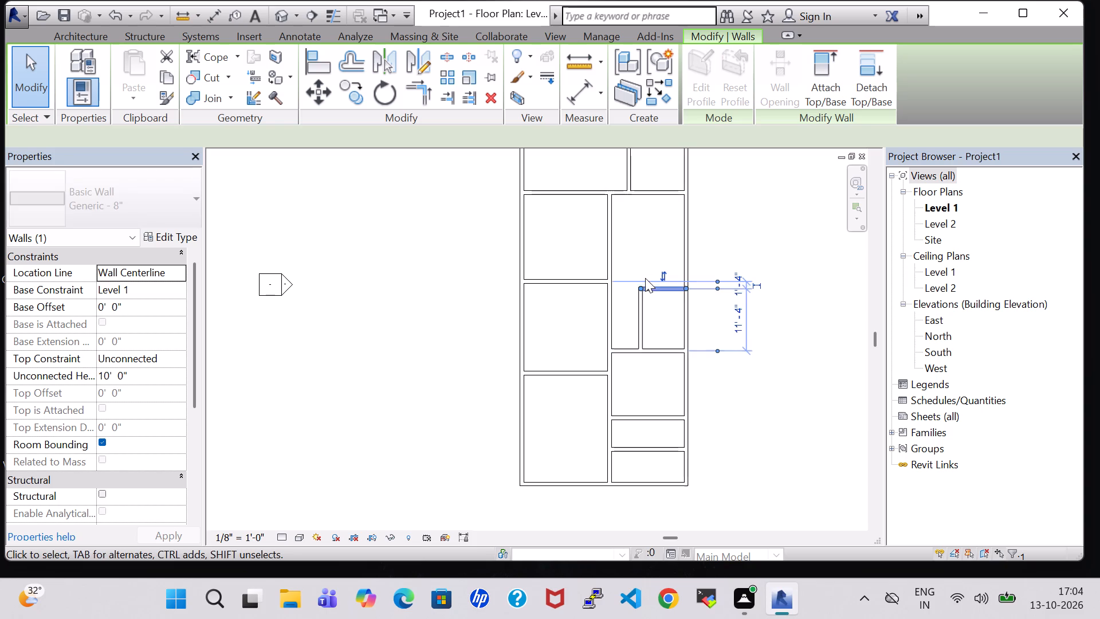
key(Down)
key(Down)
key(Down)
key(Down)
key(Down)
key(Down)
key(Down)
key(Down)
key(Down)
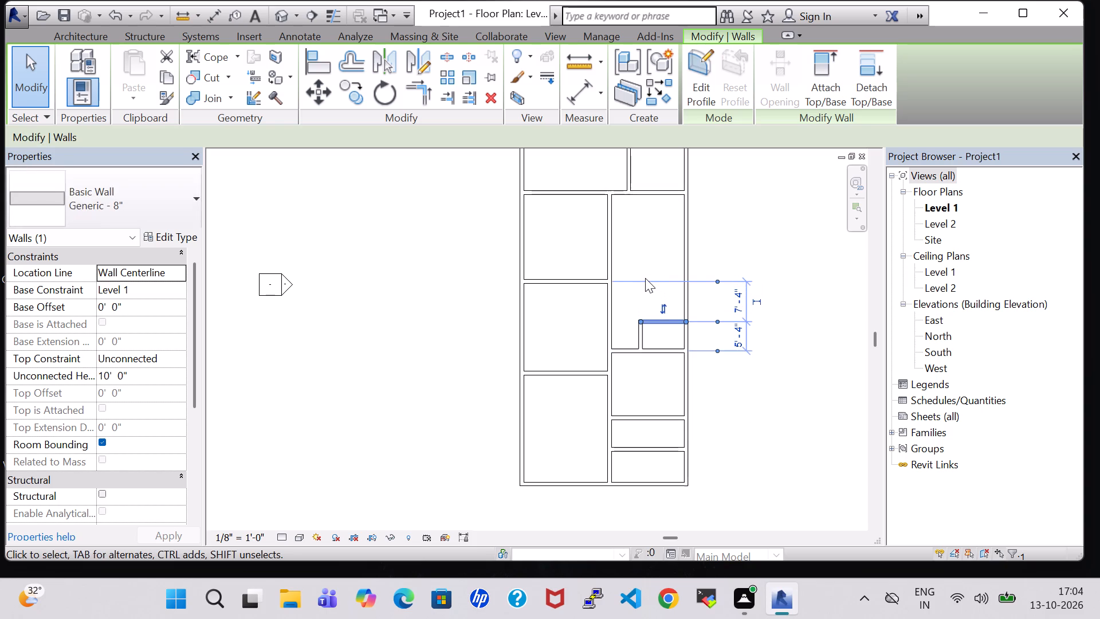
key(Down)
click(791, 388)
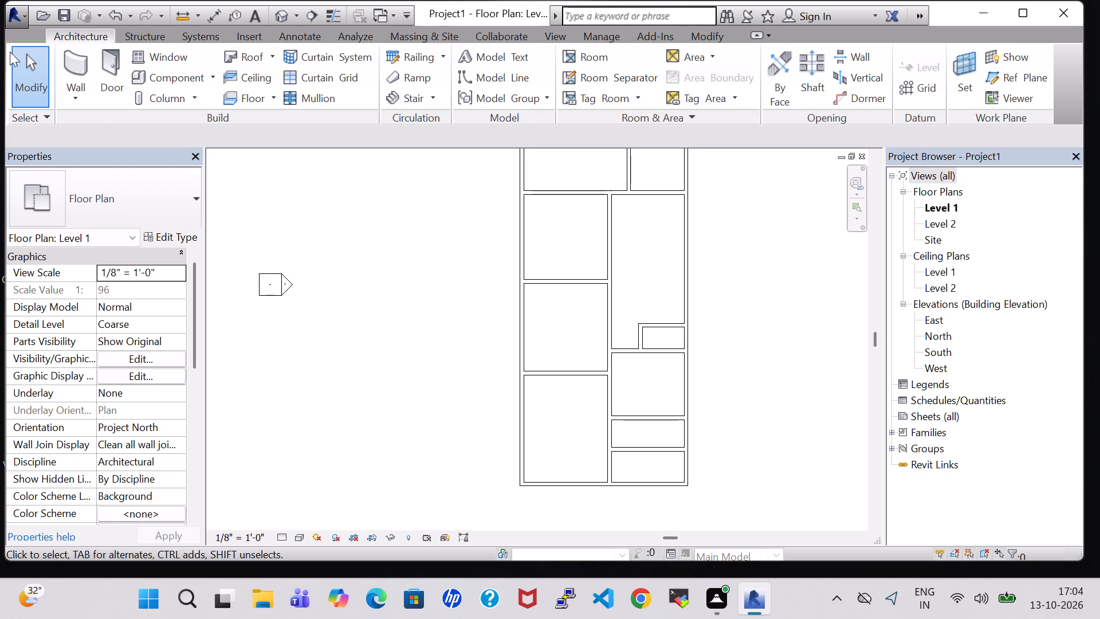
Draw an 8'-4" horizontal wall to the east exterior wall, 8'-0" above the small room and in line with its west wall.
click(53, 57)
click(63, 60)
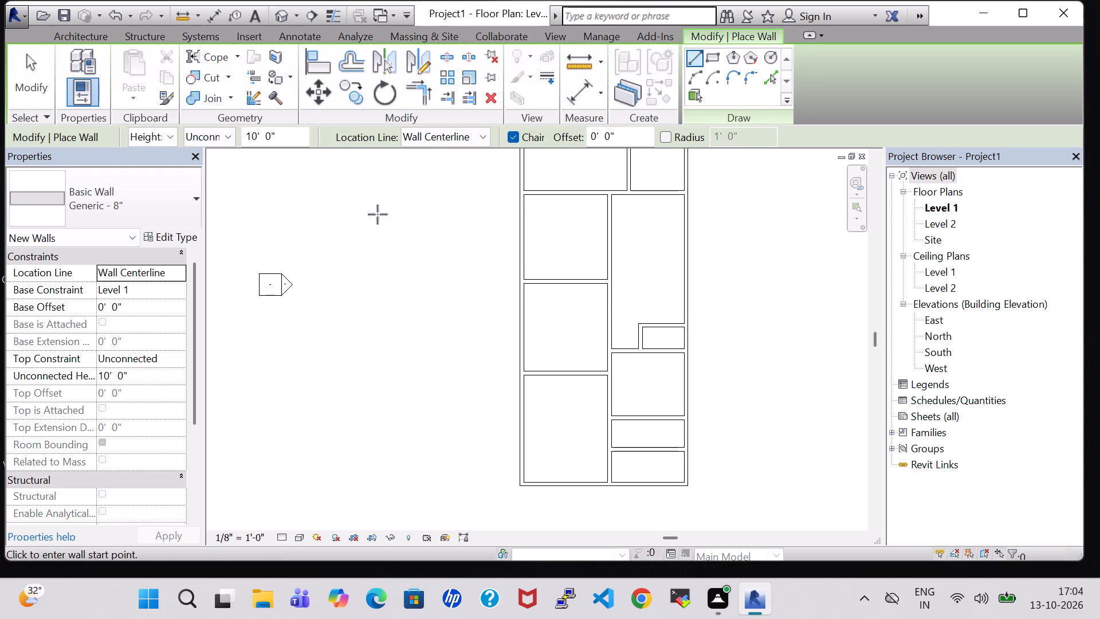
click(637, 281)
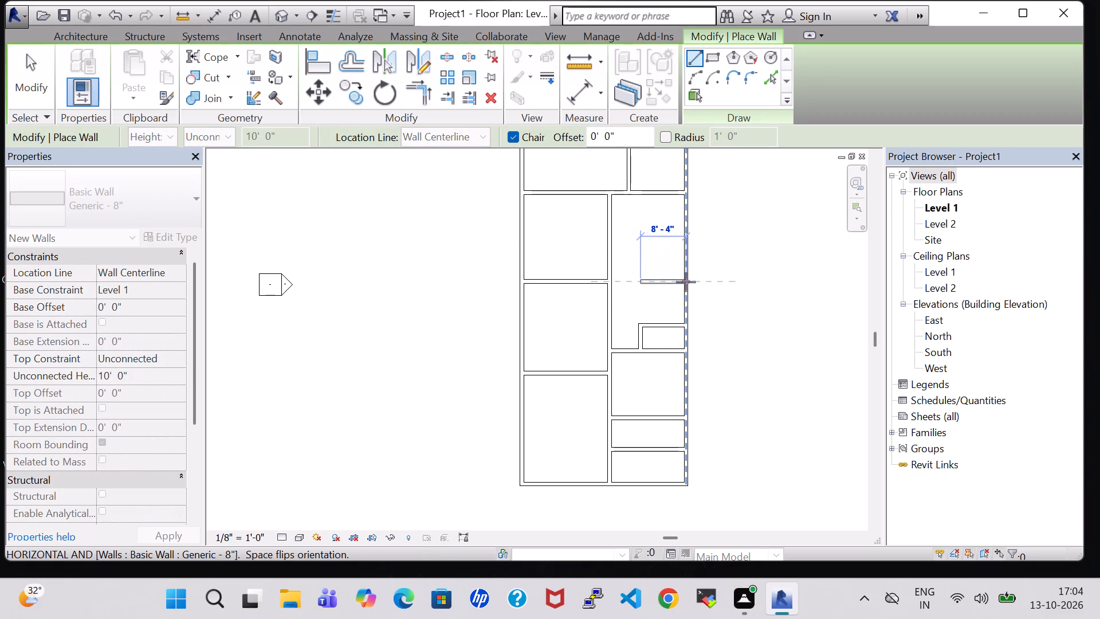
click(686, 282)
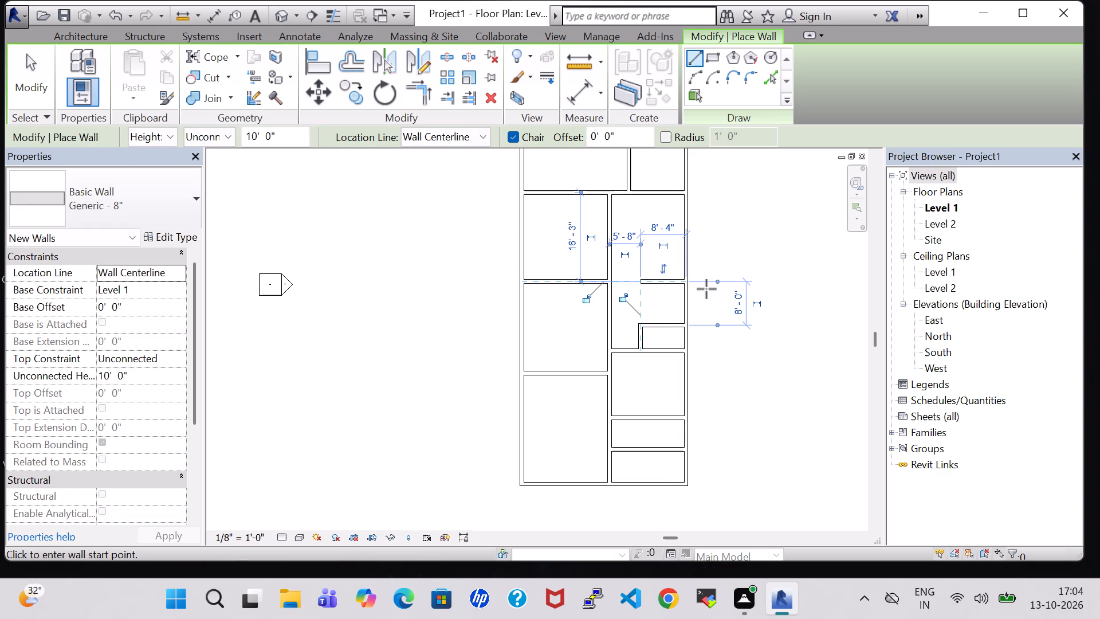
key(Escape)
key(Escape)
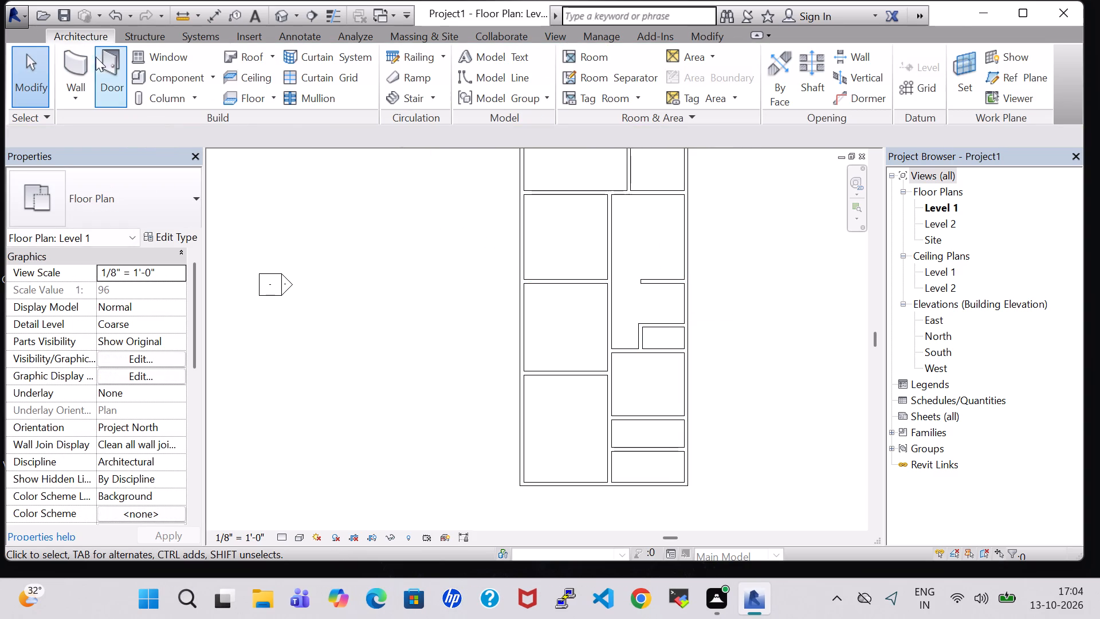
Set the structure layer thickness of the Generic - 8" wall type to 6" and apply it.
middle_drag(591, 190, 595, 240)
scroll(595, 240, up, 1)
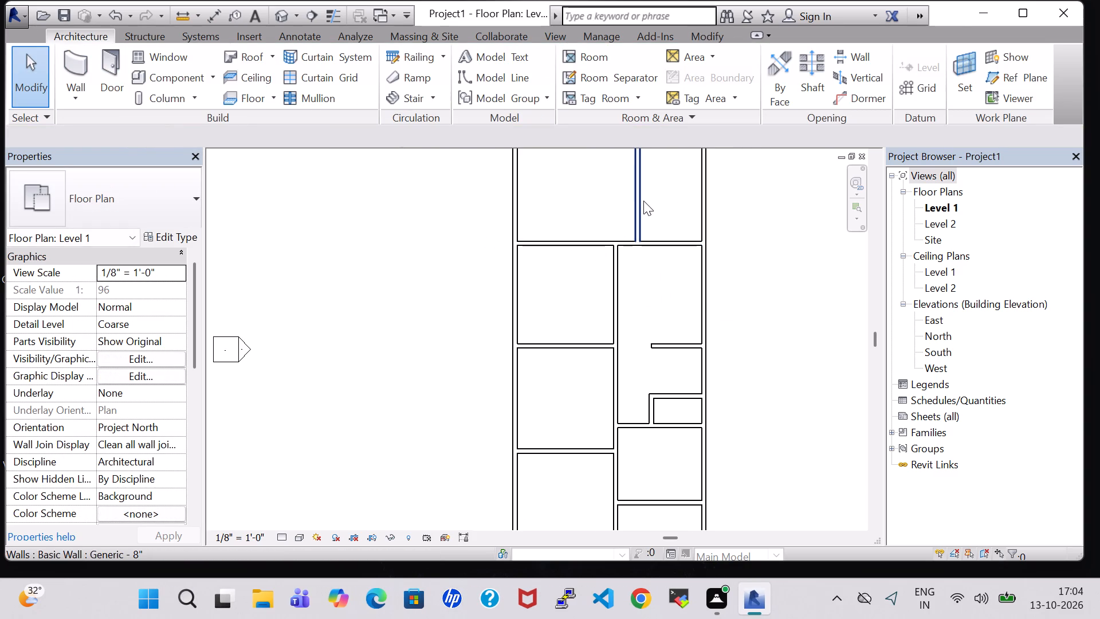
click(643, 199)
click(152, 238)
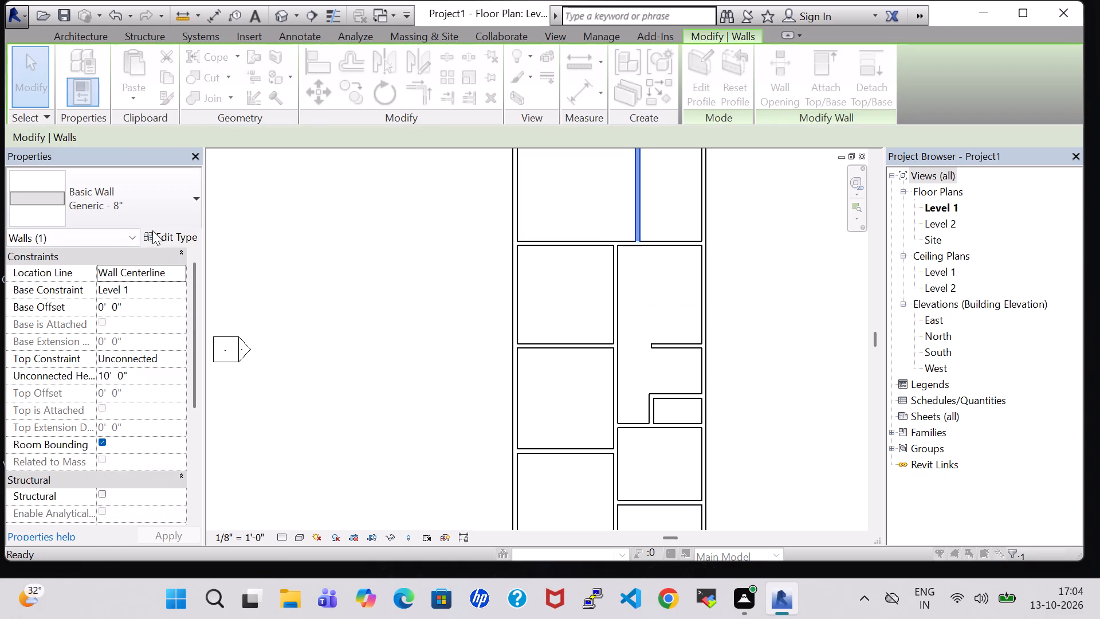
click(902, 256)
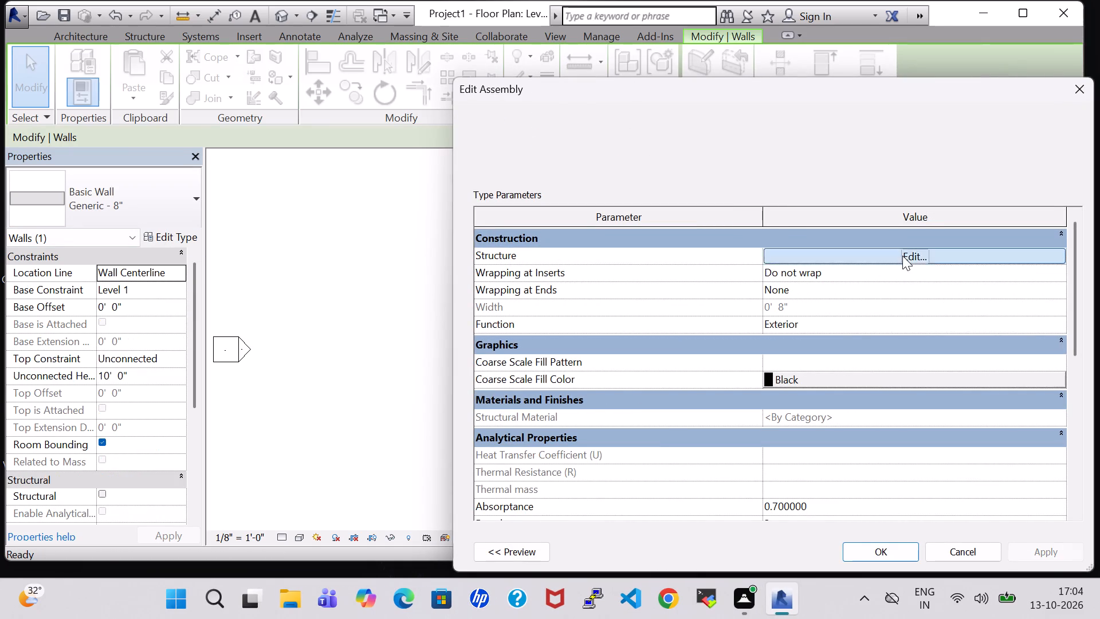
click(793, 255)
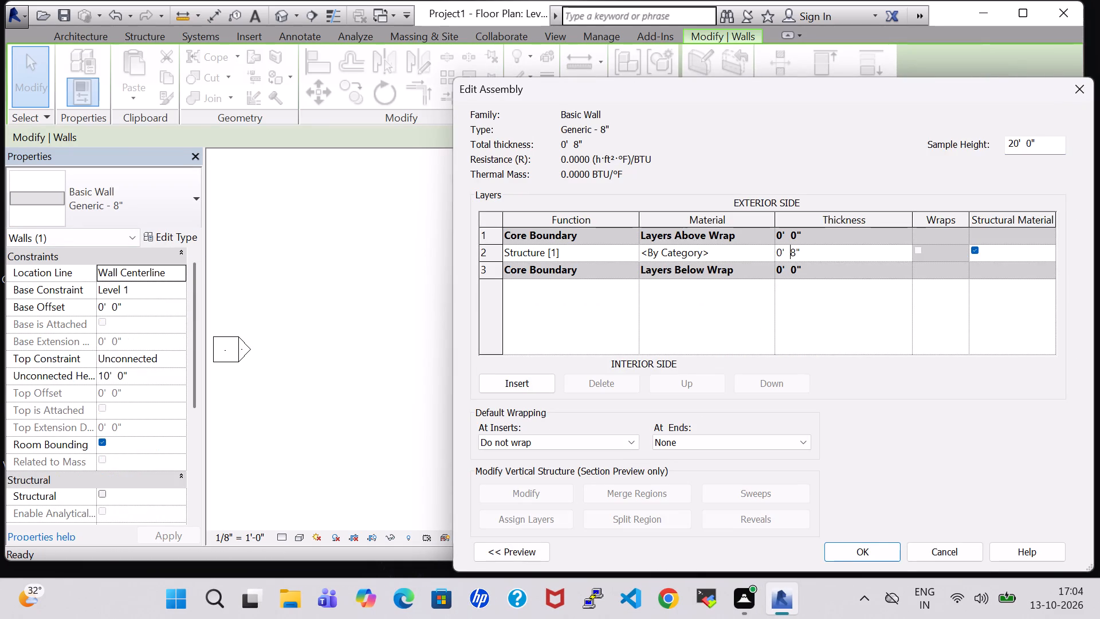
click(795, 255)
key(BackSpace)
key(6)
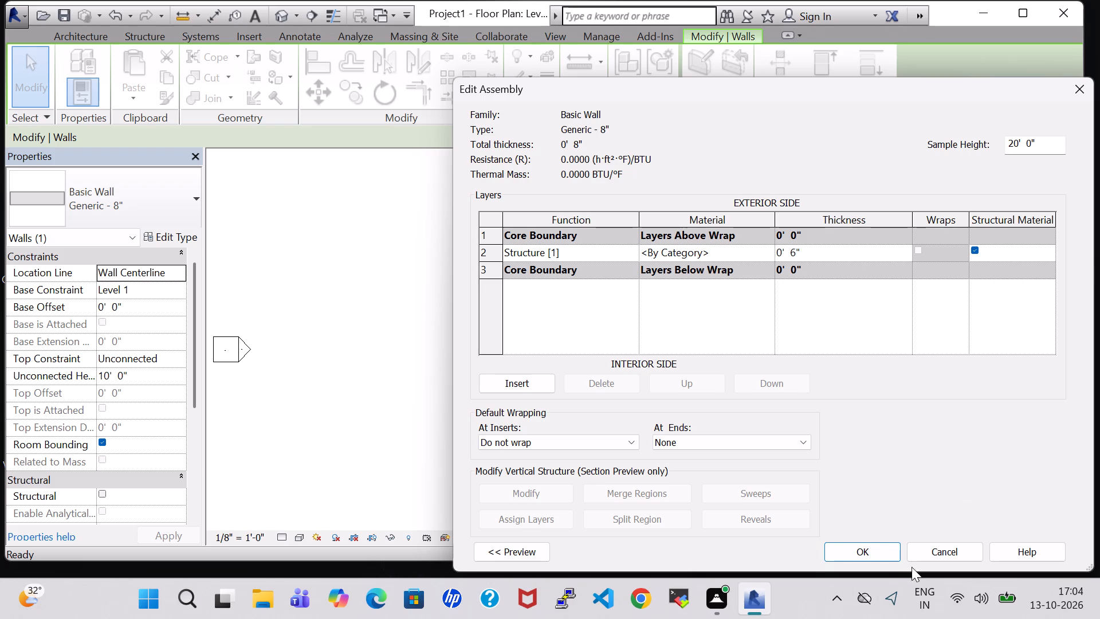
click(869, 560)
click(1063, 556)
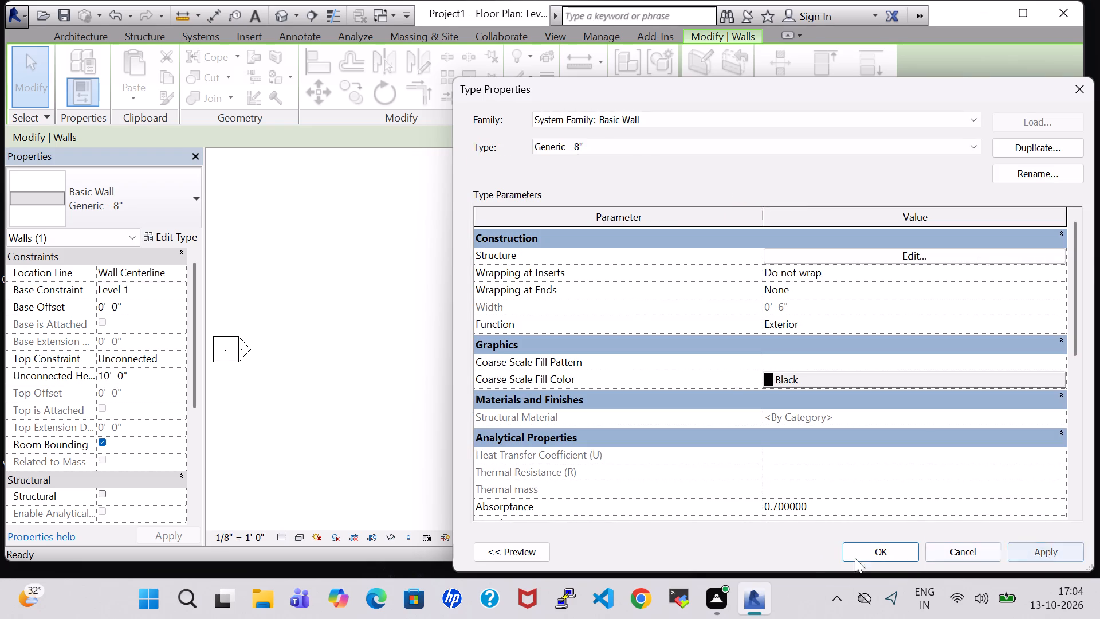
click(865, 556)
Check the structure layers of the horizontal wall just below the north exterior wall.
scroll(749, 349, down, 1)
middle_drag(749, 349, 767, 520)
scroll(749, 349, up, 1)
click(580, 305)
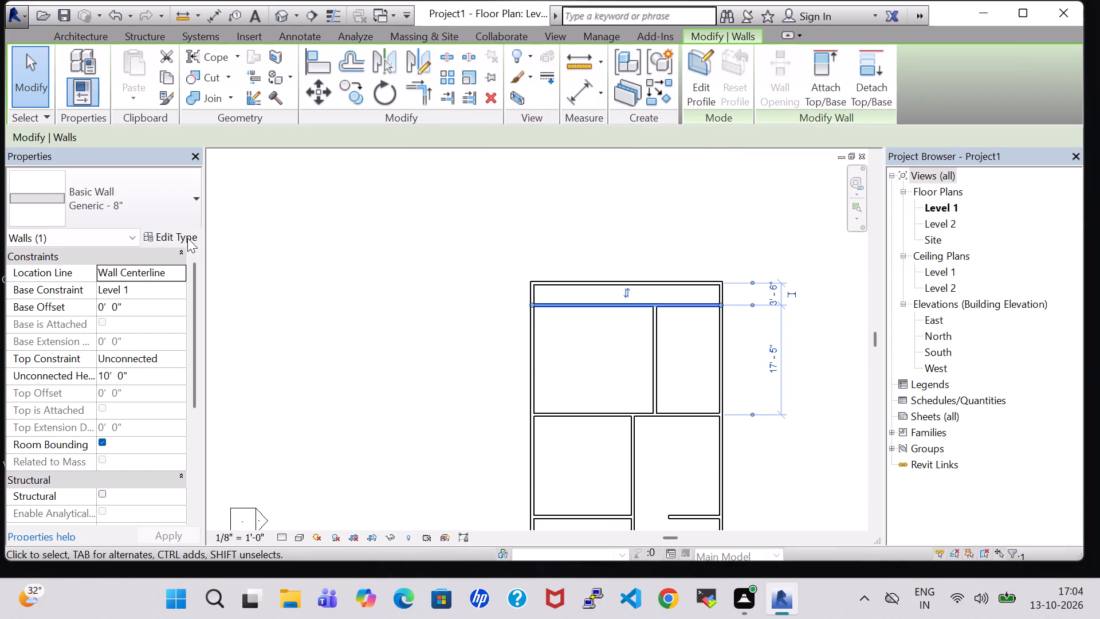
click(187, 238)
click(912, 261)
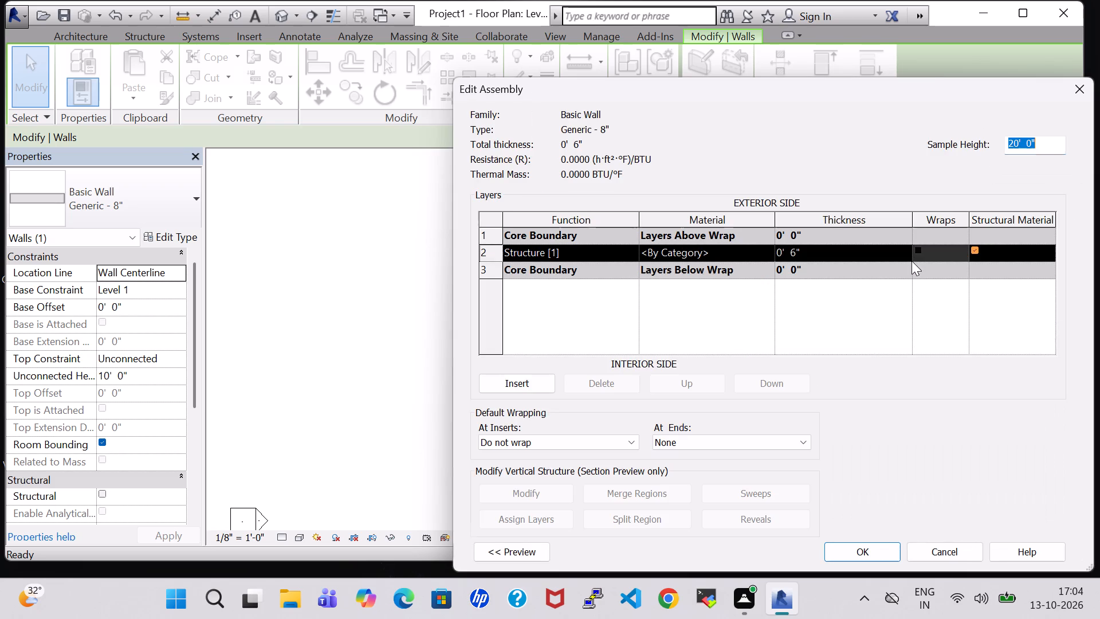
click(844, 551)
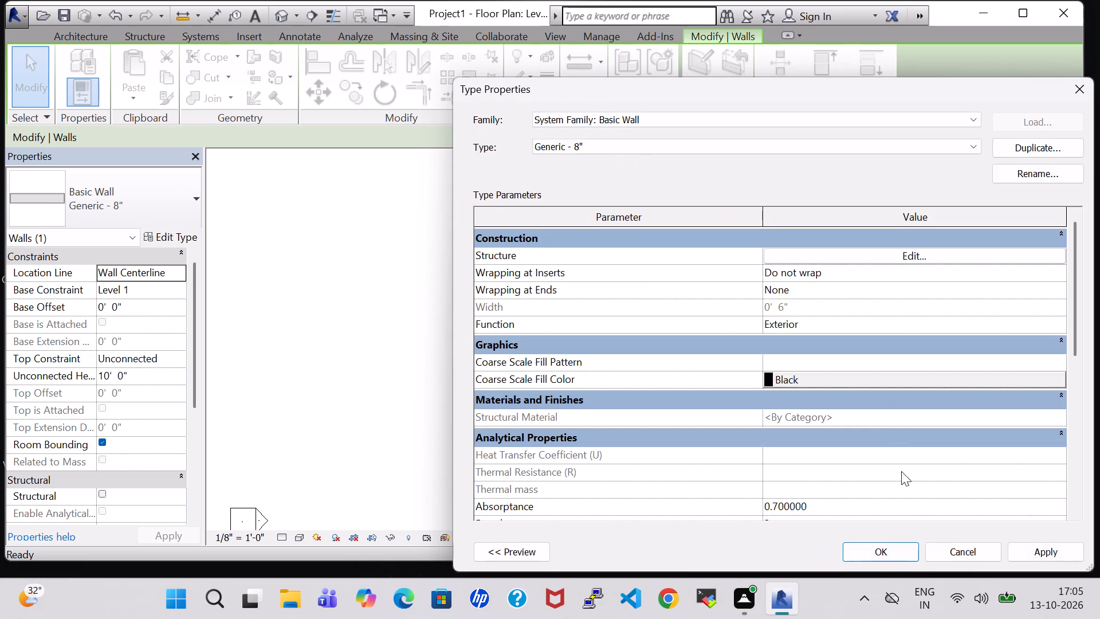
click(909, 550)
Examine the interior partitions one by one from north to south to check their wall type.
middle_drag(911, 530, 830, 479)
scroll(828, 479, up, 1)
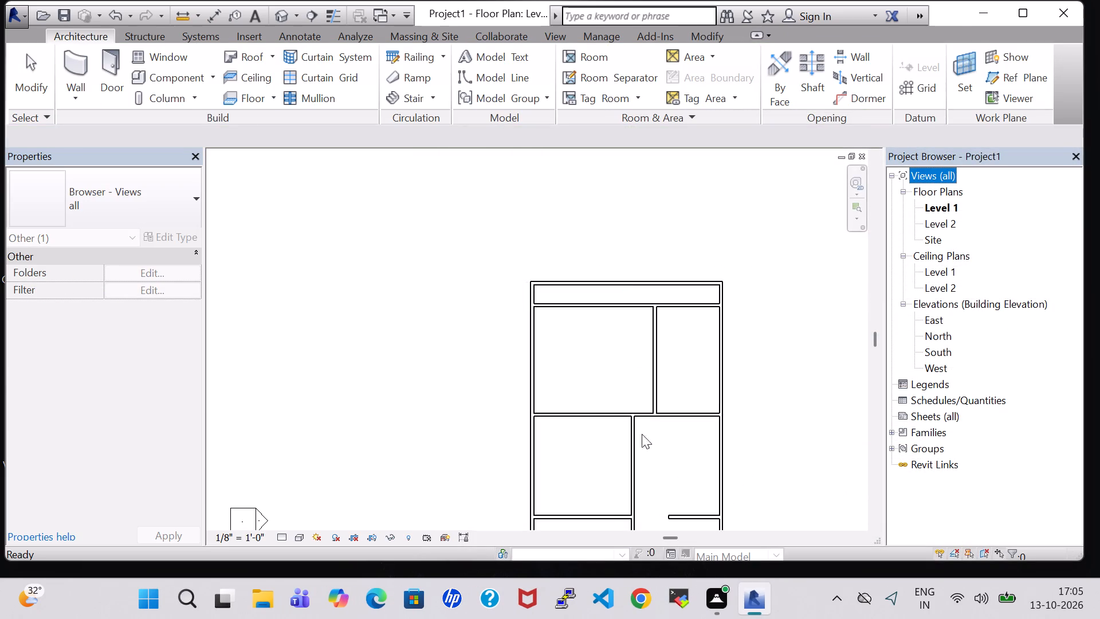
click(567, 408)
click(805, 442)
middle_drag(805, 442, 807, 263)
click(598, 317)
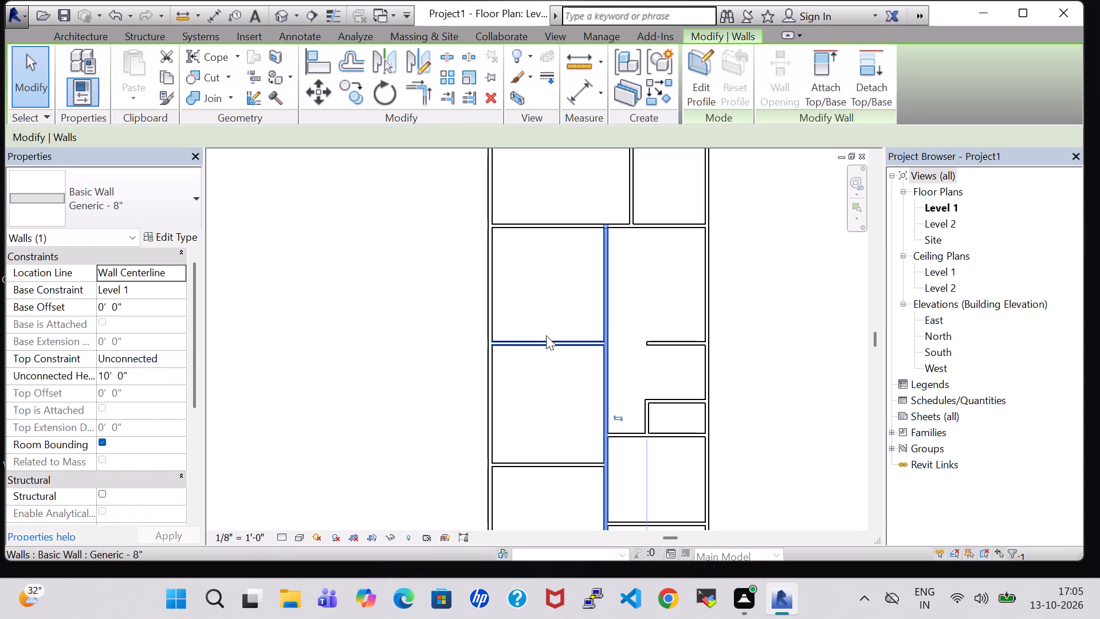
click(548, 340)
click(670, 343)
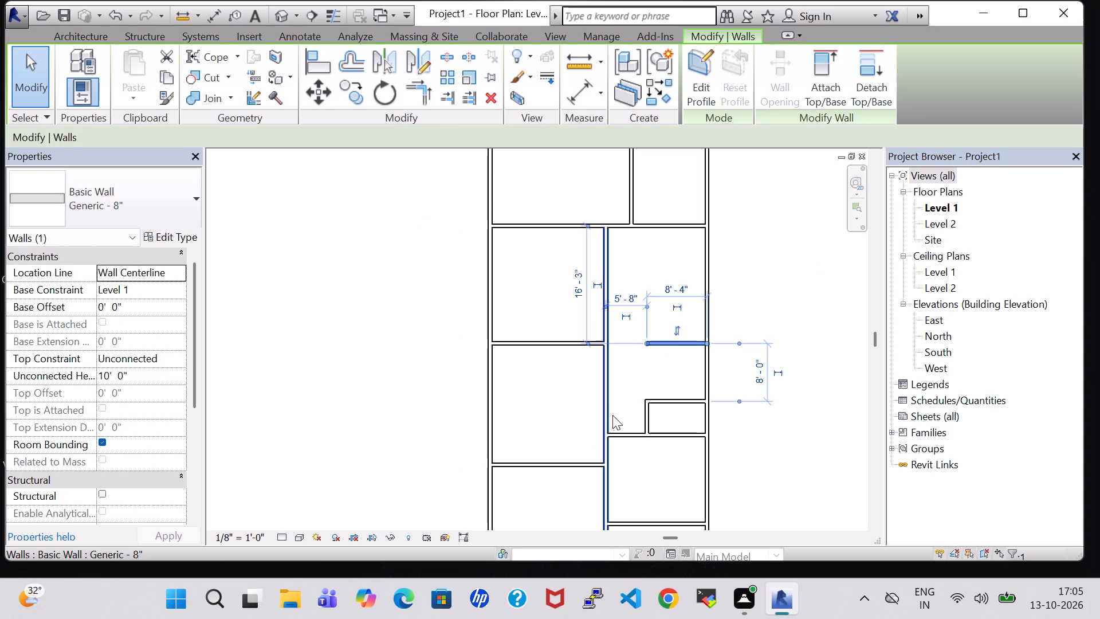
click(612, 415)
click(584, 463)
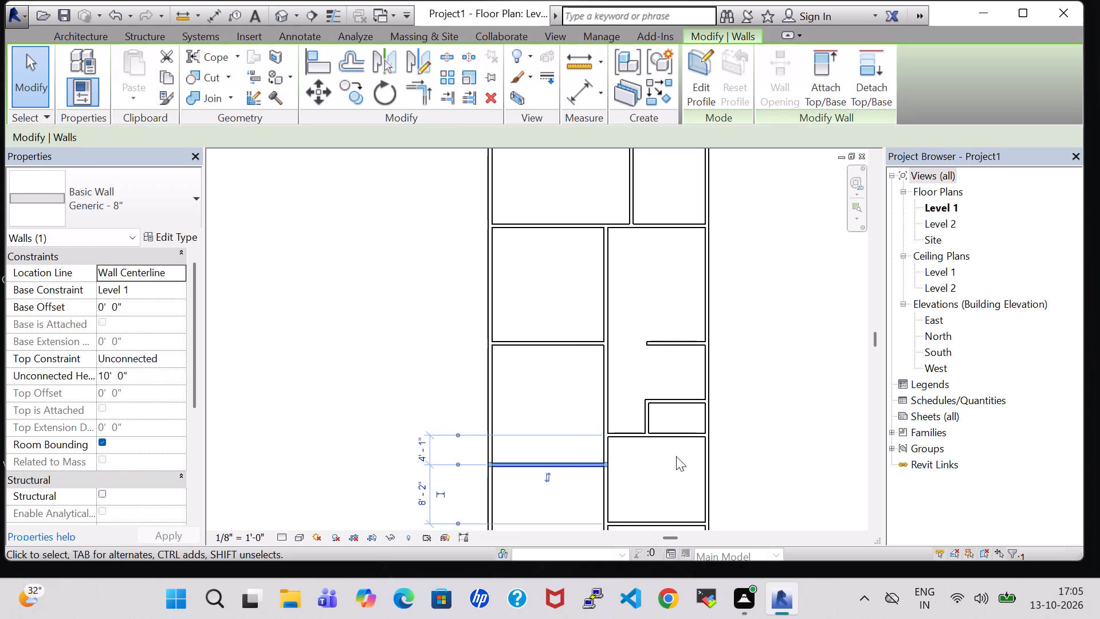
click(678, 436)
scroll(712, 438, up, 1)
middle_drag(712, 438, 717, 334)
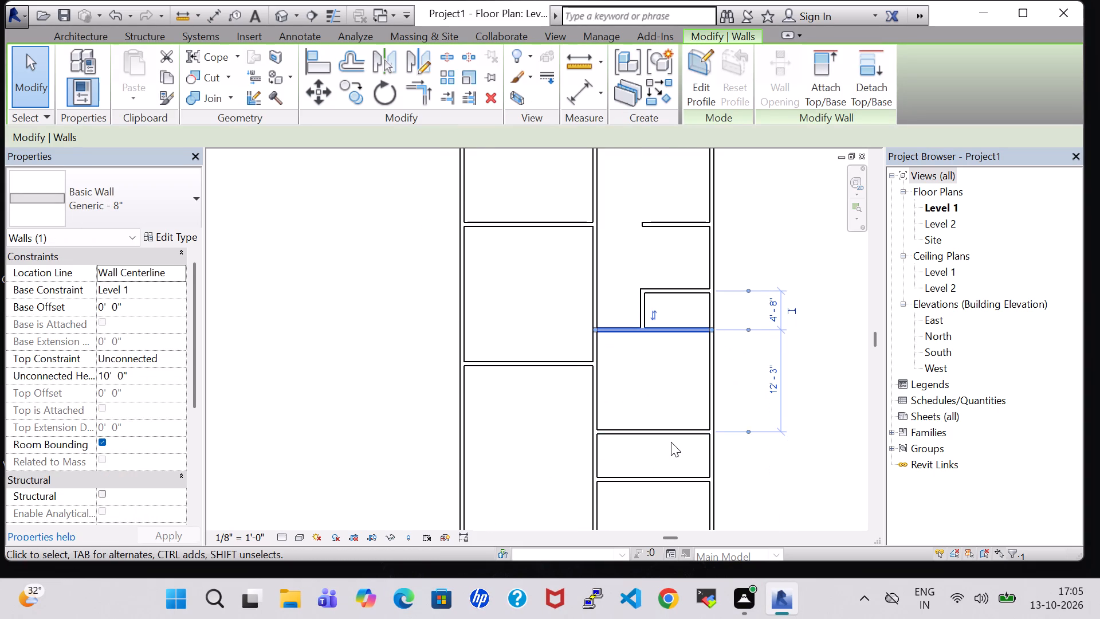
click(662, 431)
scroll(714, 407, down, 2)
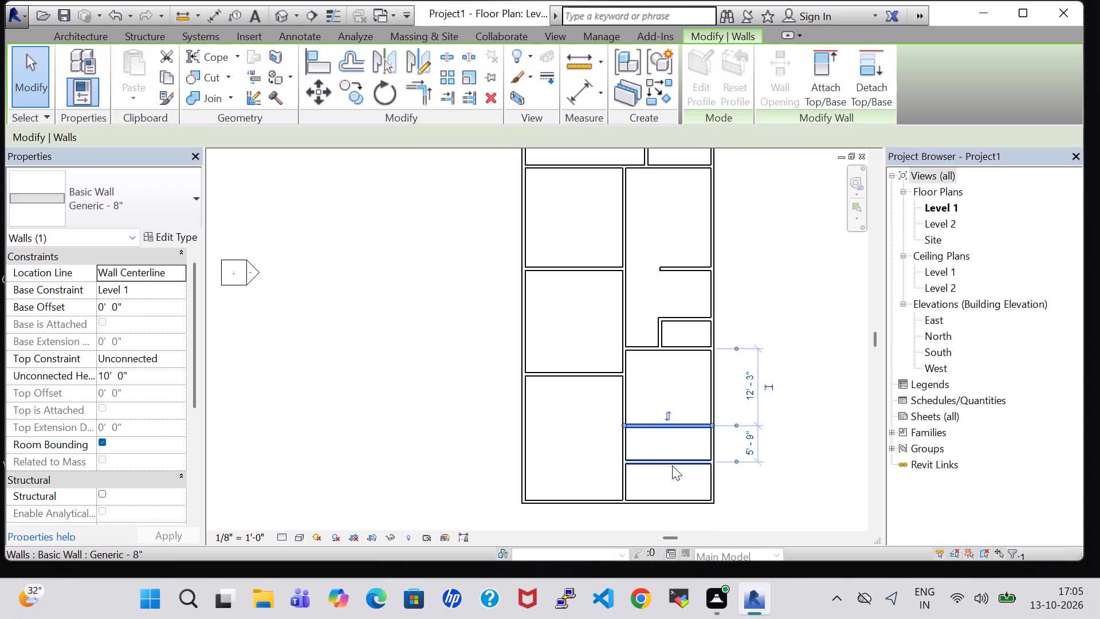
click(671, 465)
click(789, 344)
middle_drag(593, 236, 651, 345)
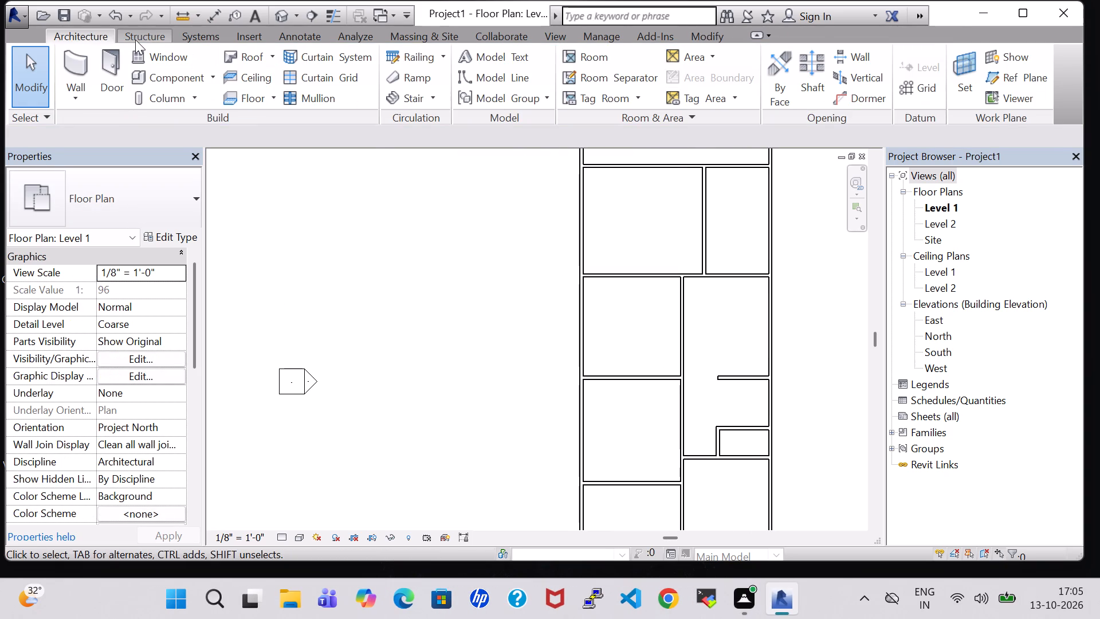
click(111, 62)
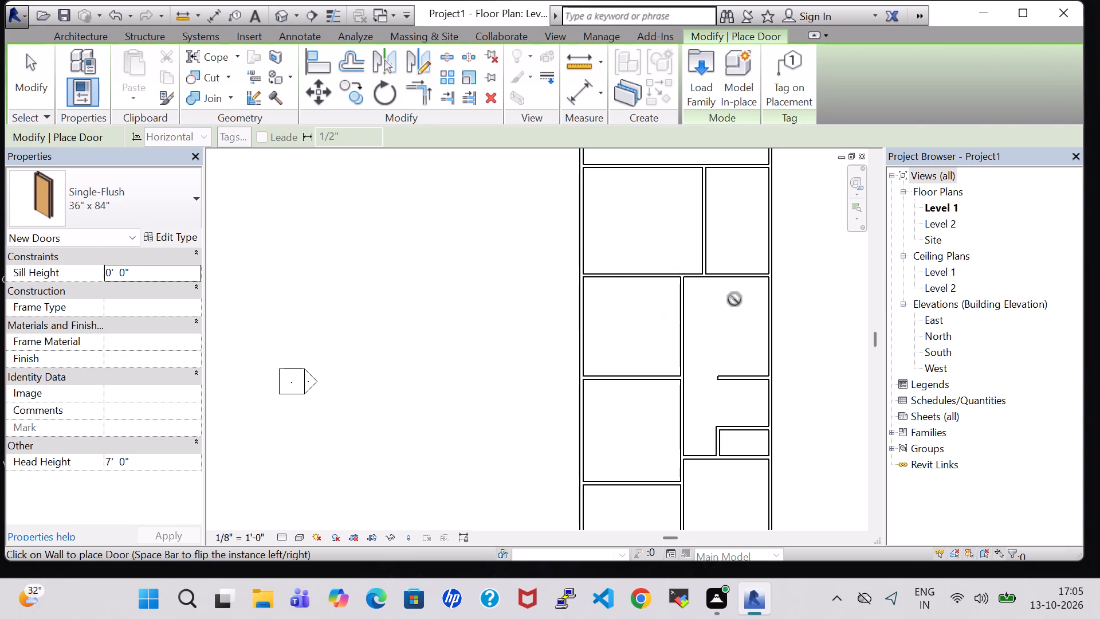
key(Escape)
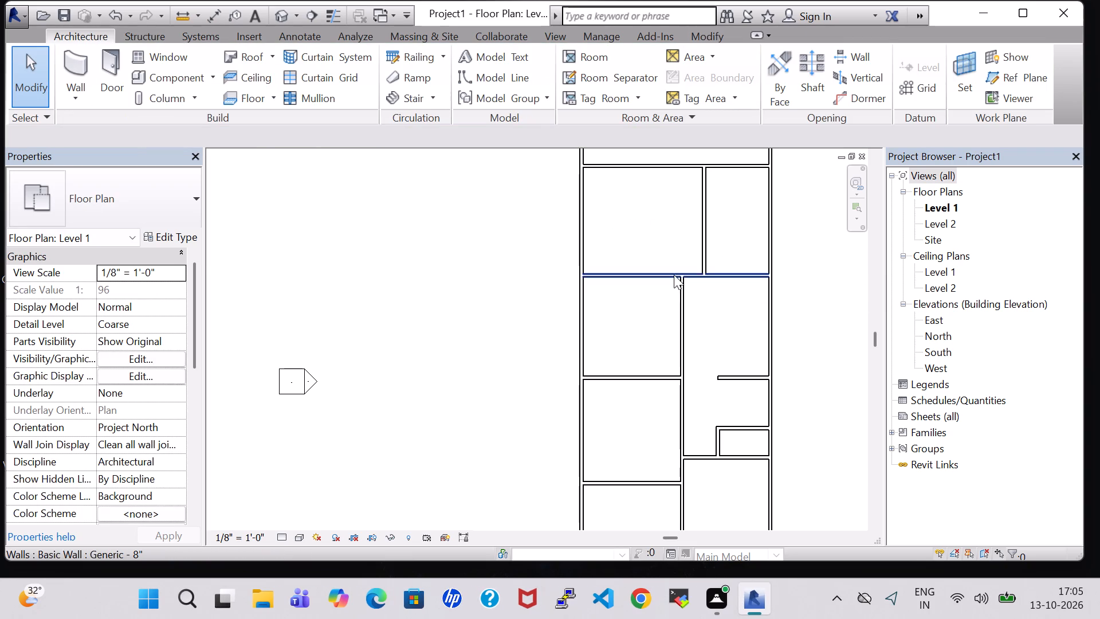
Shift the long vertical partition between the two rows of rooms slightly west, to about 14'-10" from the west exterior wall.
click(683, 287)
key(Left)
key(Left)
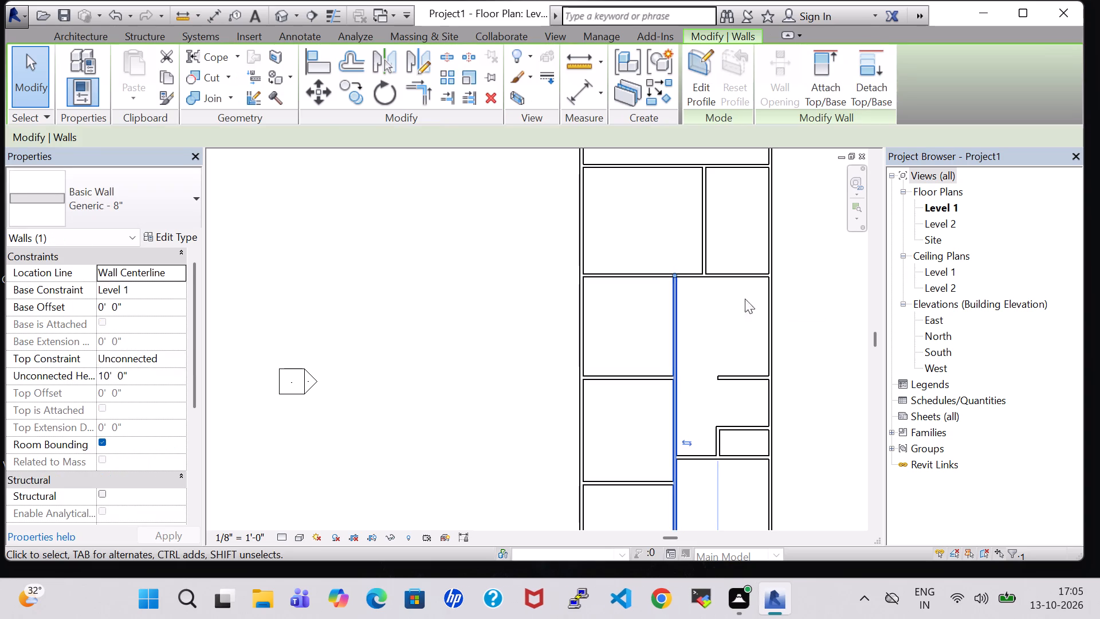
click(837, 326)
Place a Single-Flush 36" x 84" door in the horizontal wall, about 2'-10" east of the long vertical partition, swinging north.
click(119, 61)
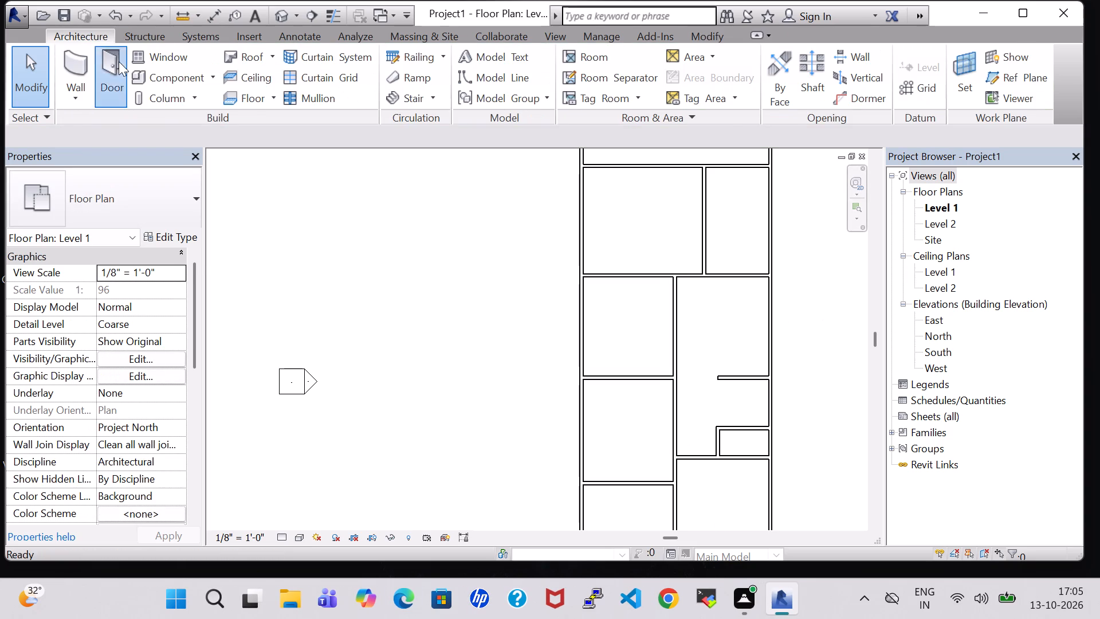
scroll(690, 268, up, 4)
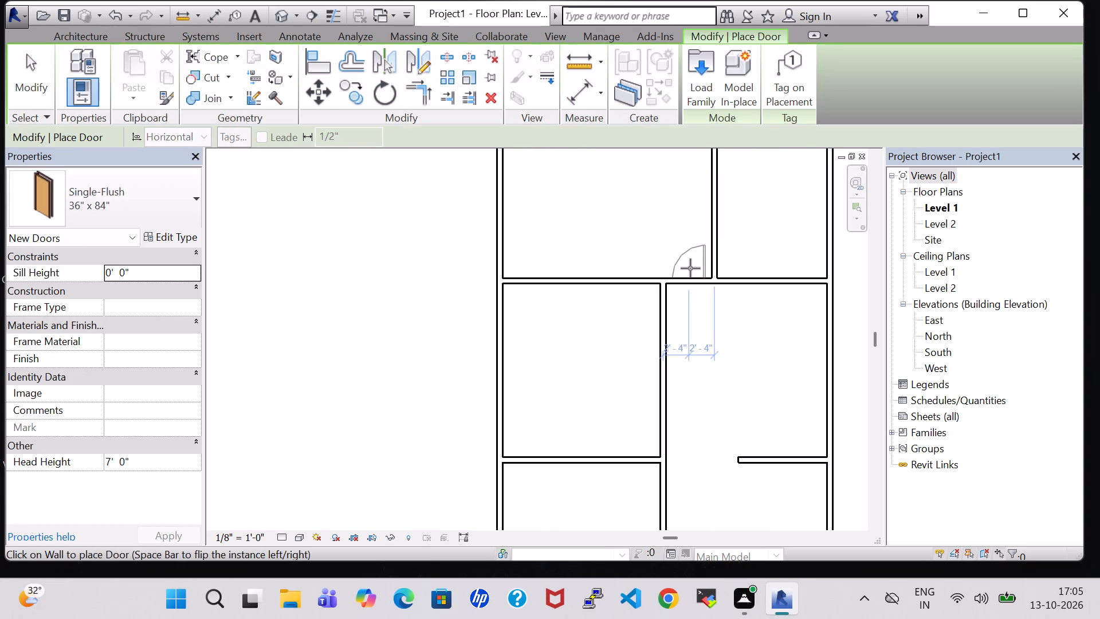
scroll(690, 268, up, 1)
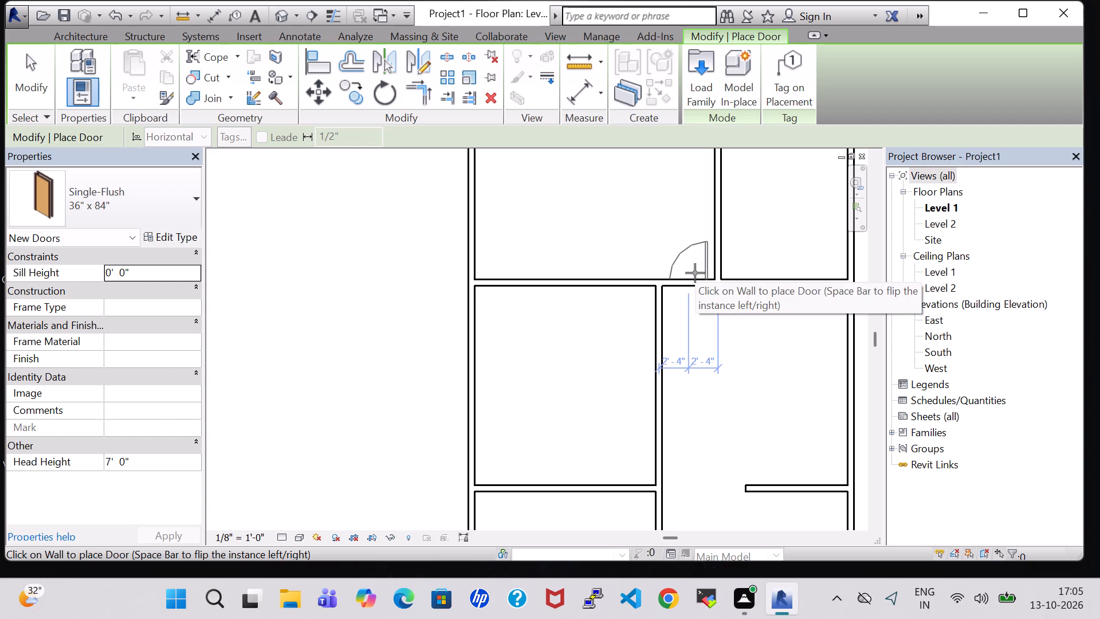
scroll(695, 273, up, 3)
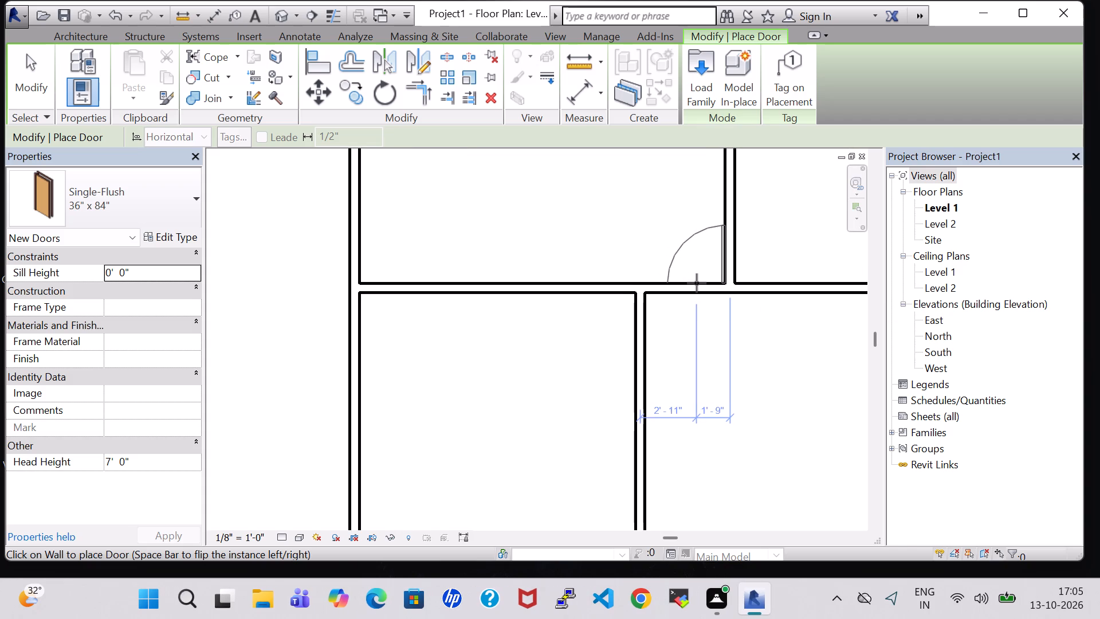
click(694, 284)
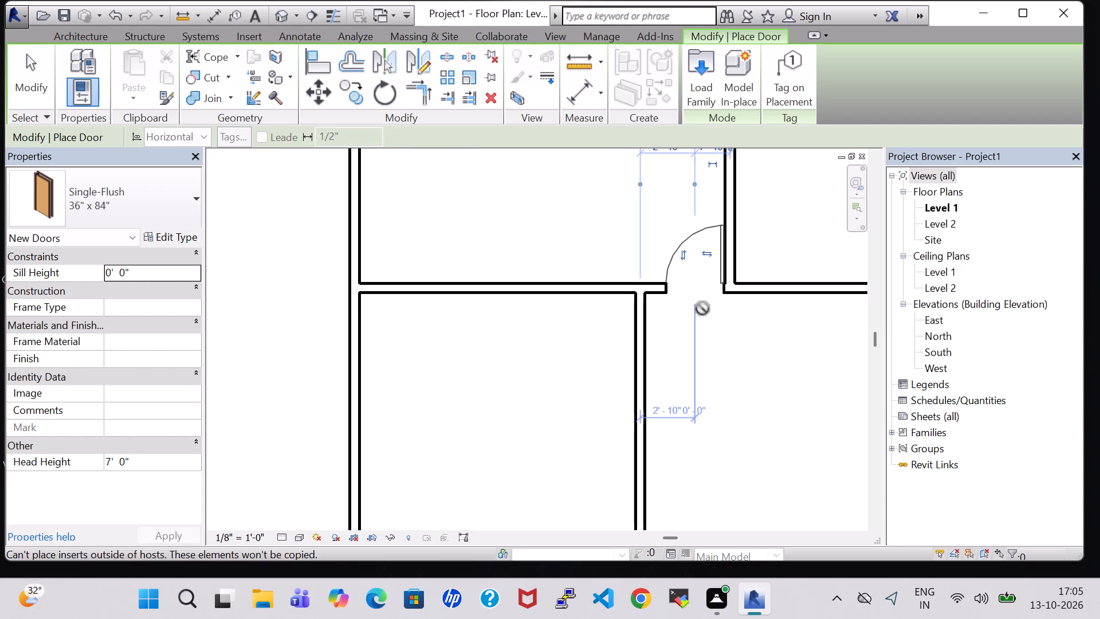
Draw a 10'-6" horizontal wall across the northeast room to the east exterior wall, about 12' below the room's north wall.
scroll(764, 352, down, 3)
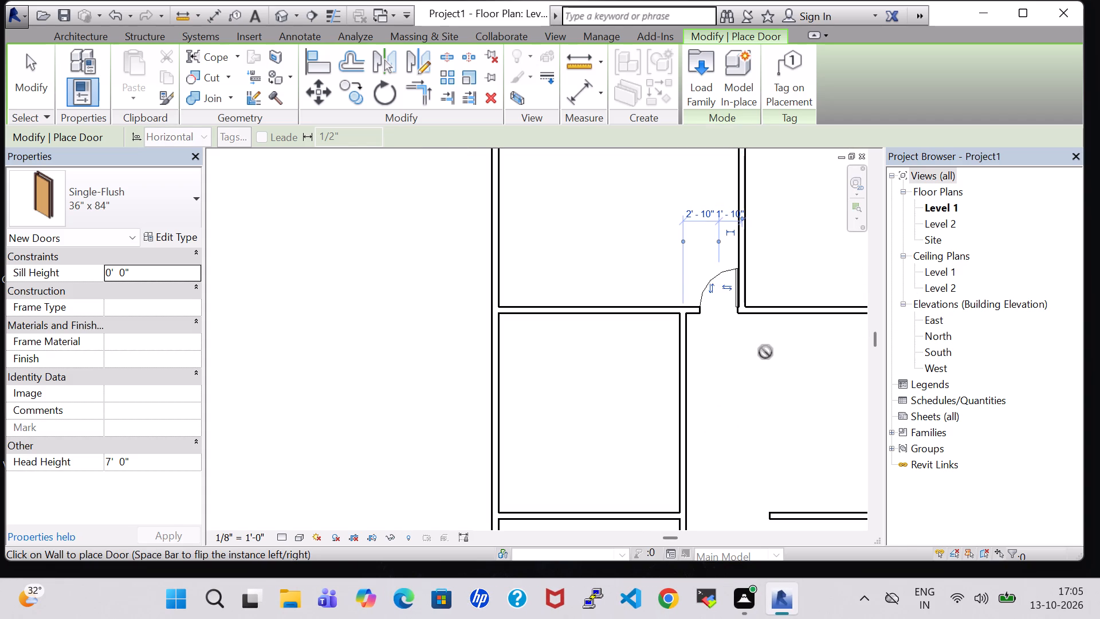
scroll(767, 226, down, 5)
middle_drag(767, 226, 740, 297)
scroll(740, 297, up, 1)
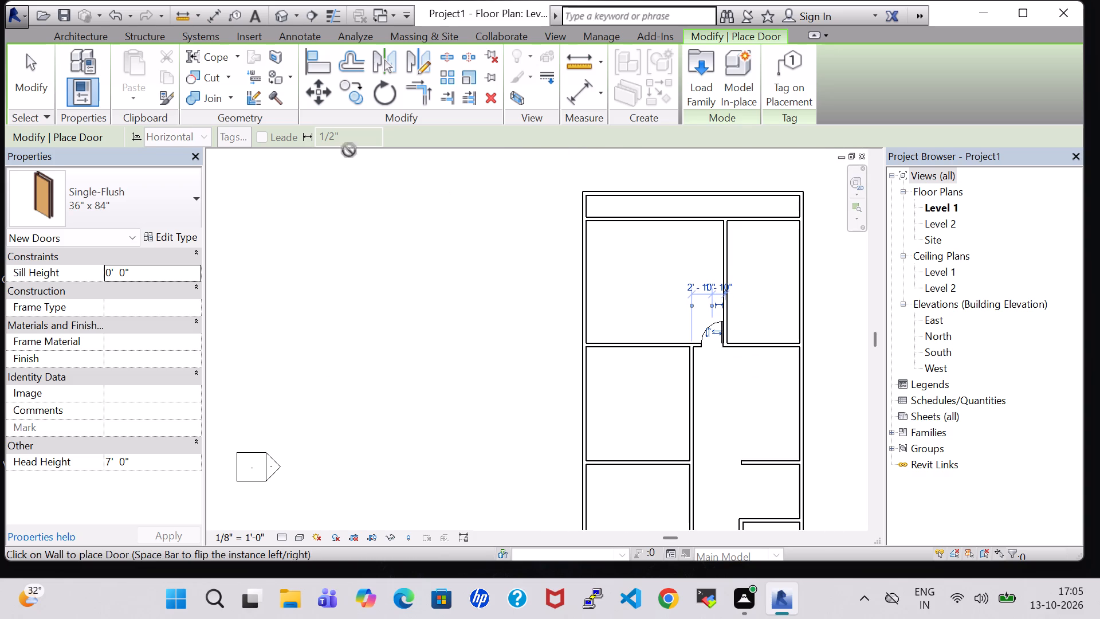
click(64, 37)
click(63, 65)
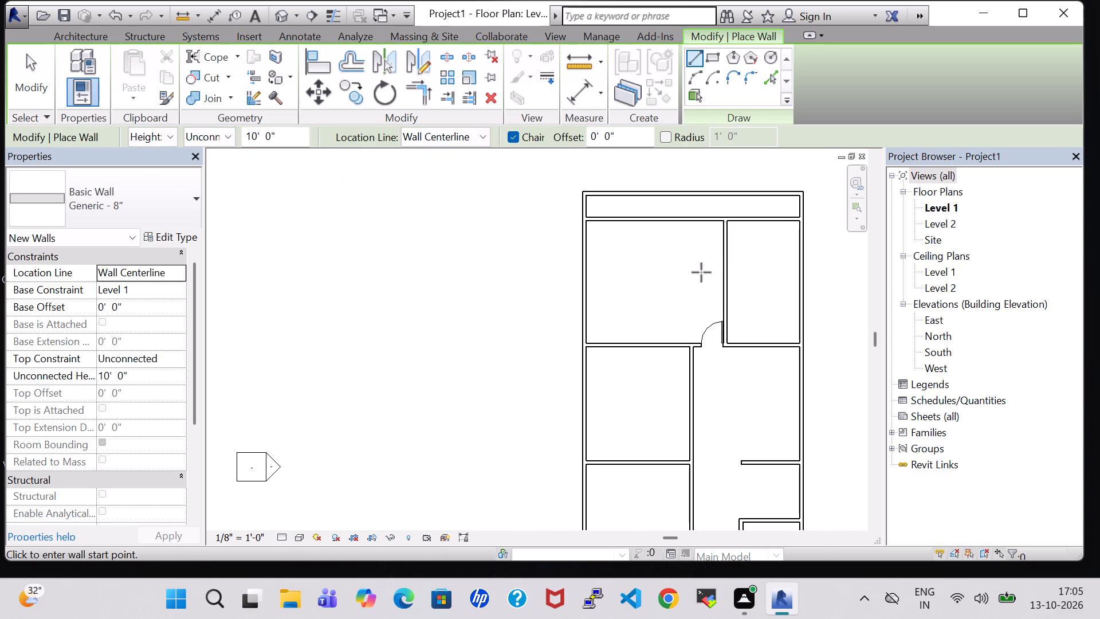
click(725, 305)
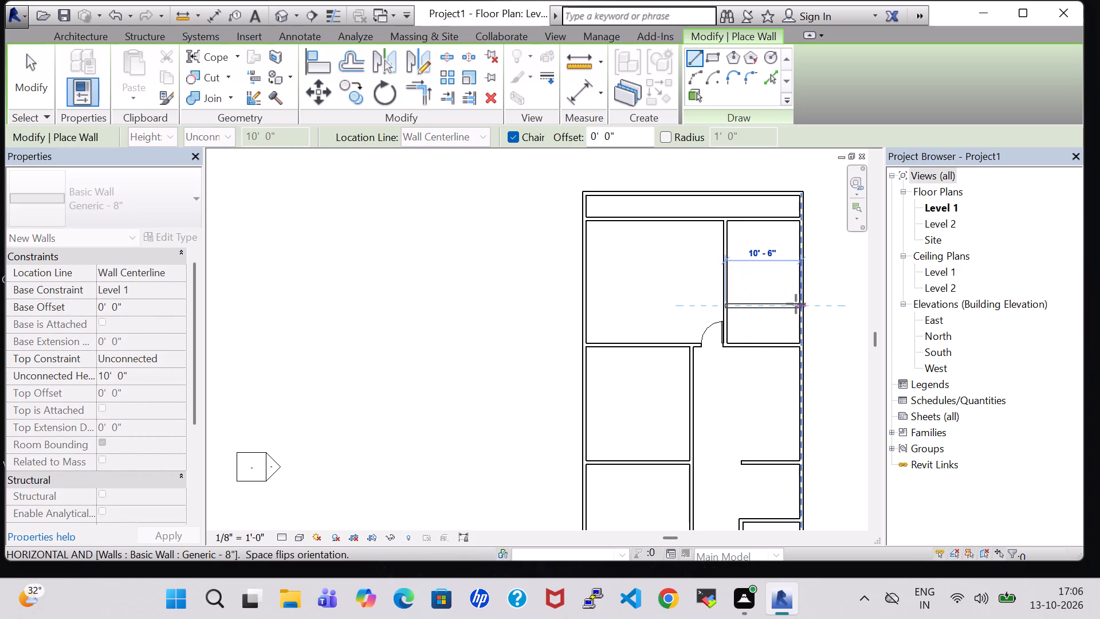
click(796, 304)
key(Escape)
key(Escape)
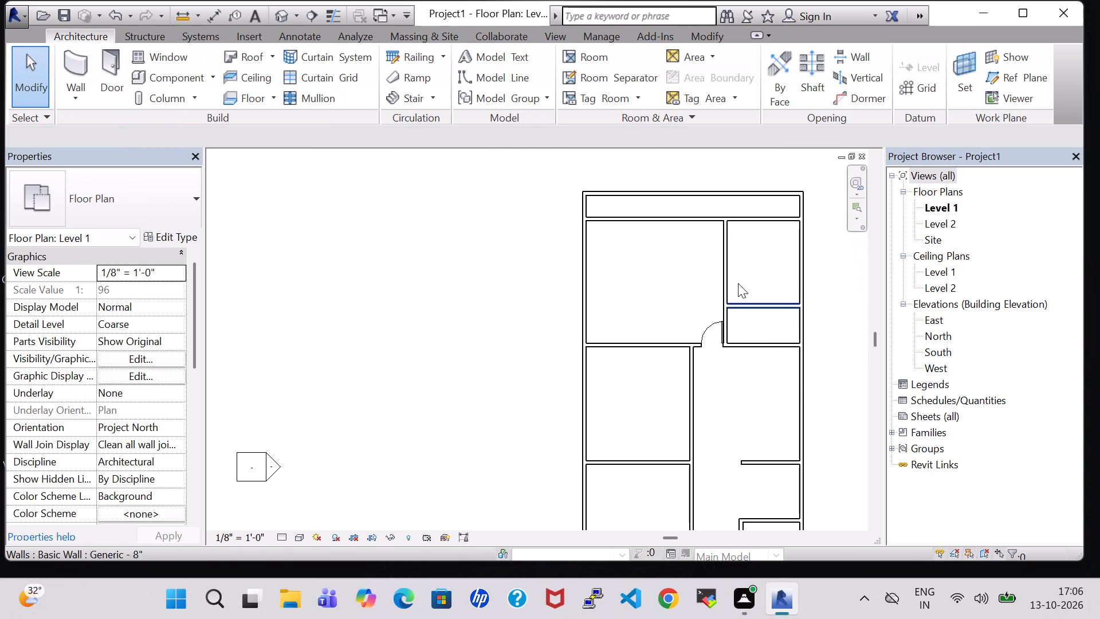
Place a Single-Flush 36" x 84" door in the northeast room's west partition, about 1'-11" above the new wall, swinging into the room.
click(107, 65)
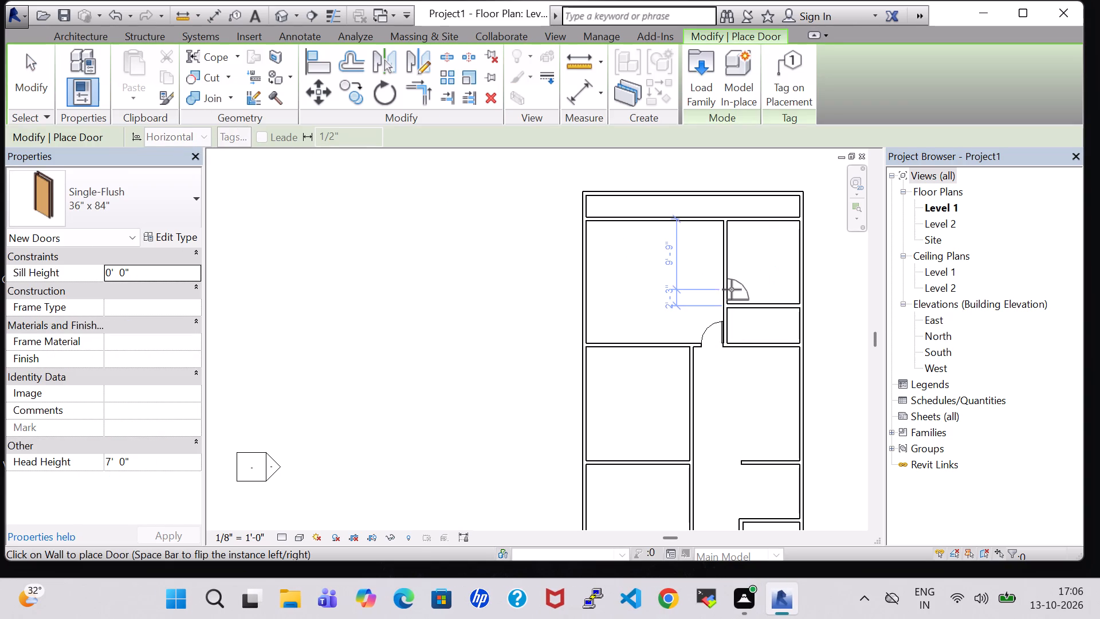
scroll(732, 289, up, 7)
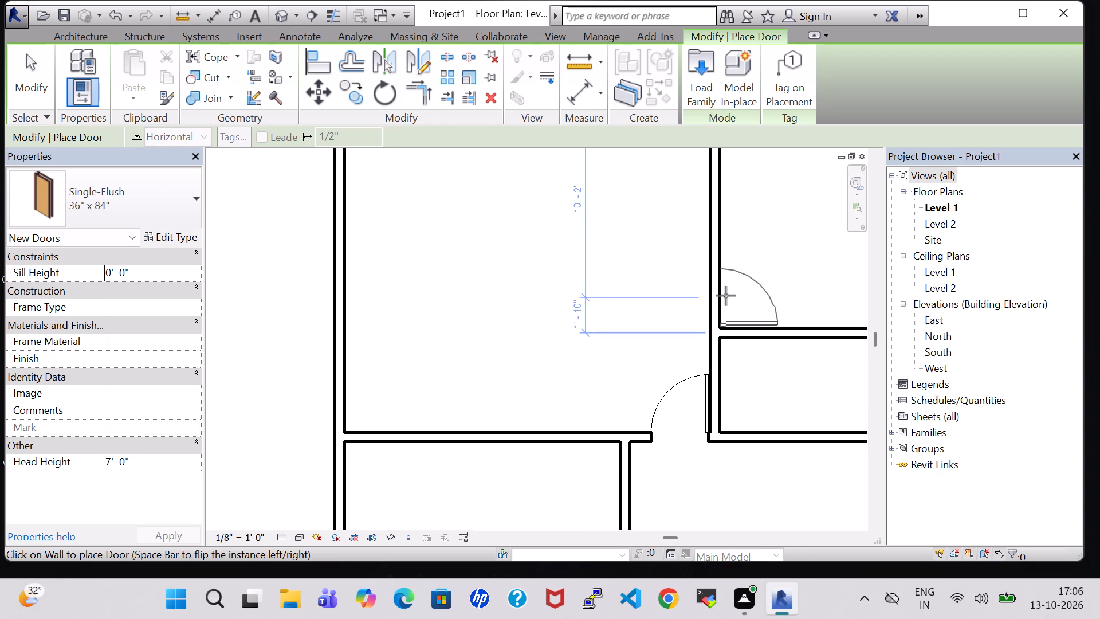
click(726, 296)
scroll(726, 296, down, 5)
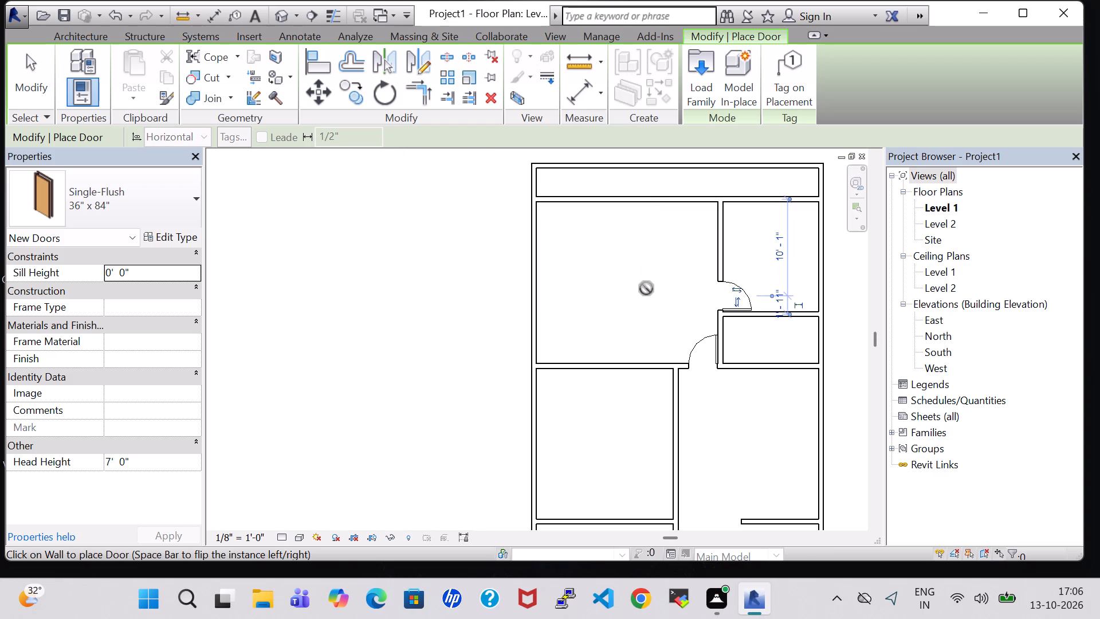
click(646, 288)
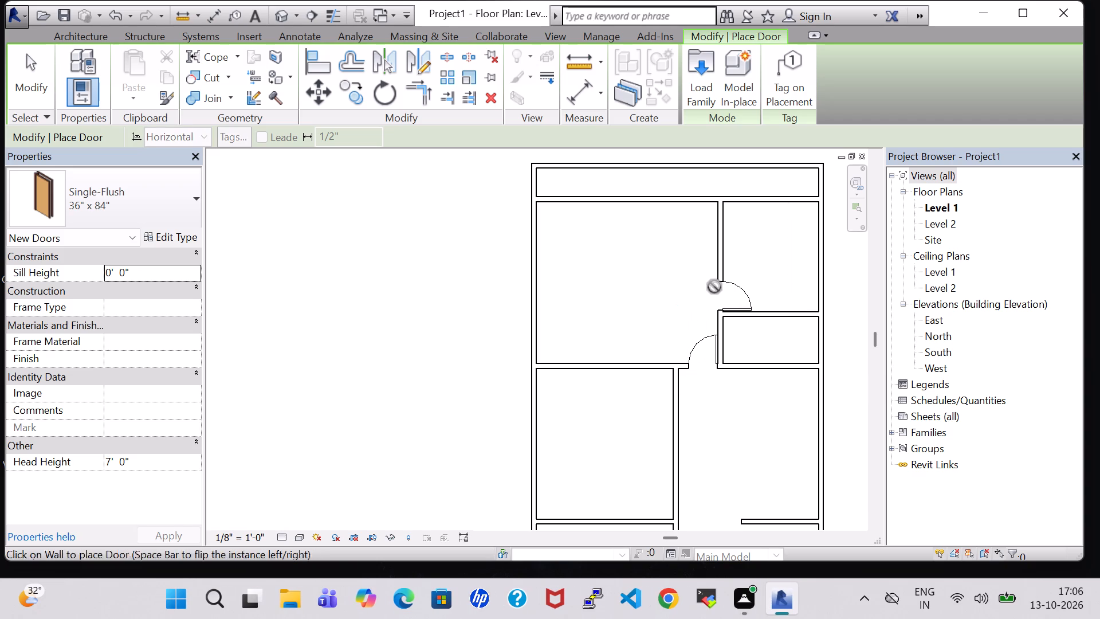
Split the long vertical partition about 10'-1" below its north end and just above the next cross wall, and delete the segment between.
scroll(744, 420, down, 2)
middle_drag(744, 420, 733, 335)
scroll(733, 335, down, 1)
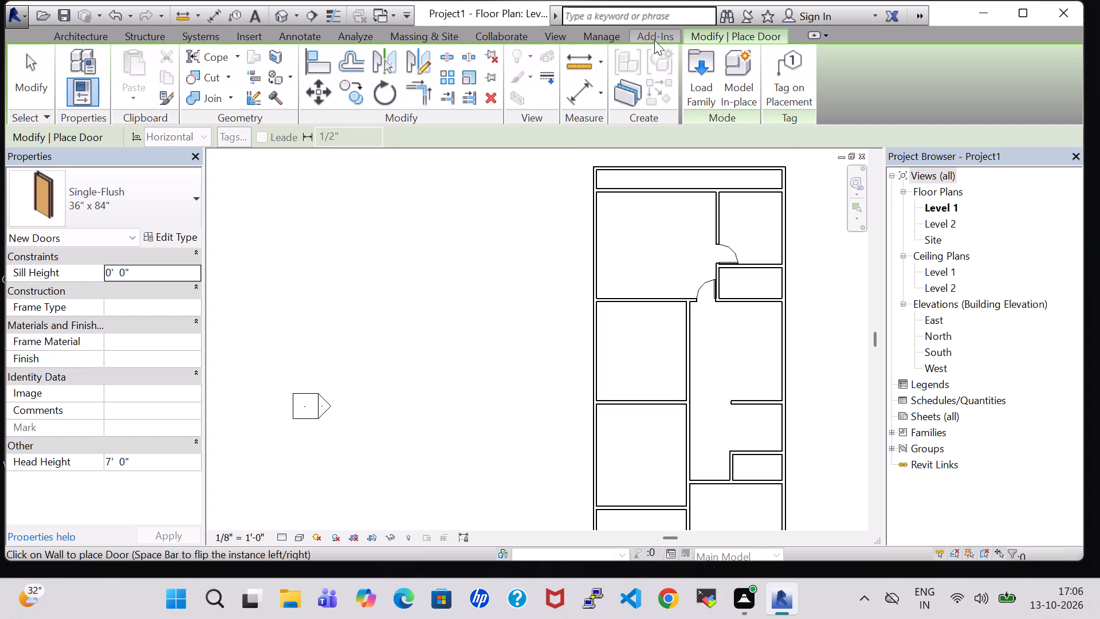
click(709, 34)
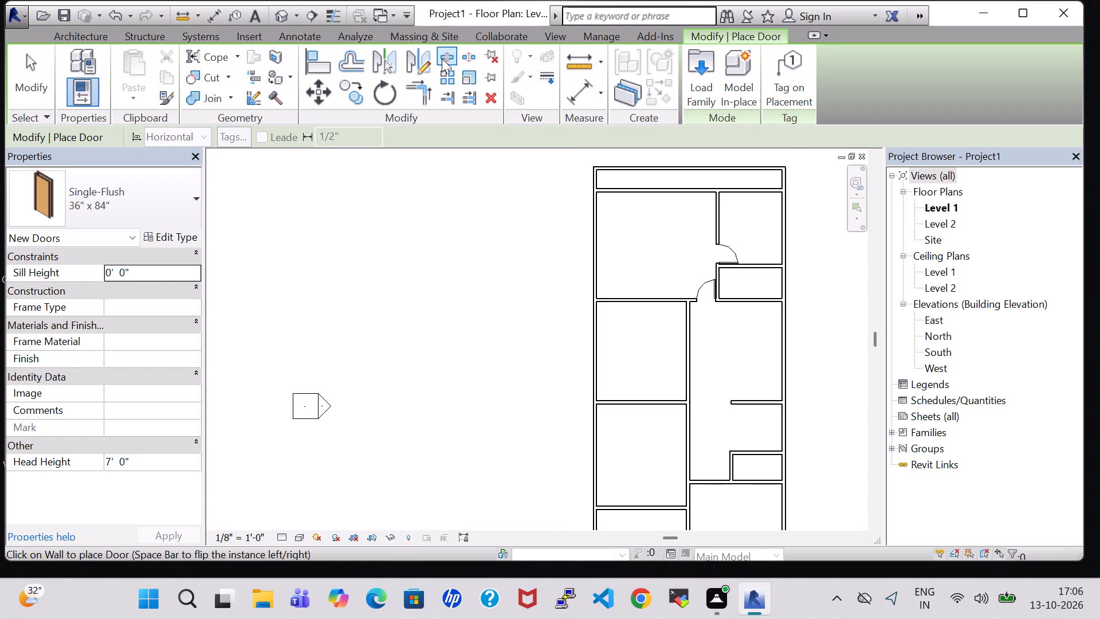
click(442, 58)
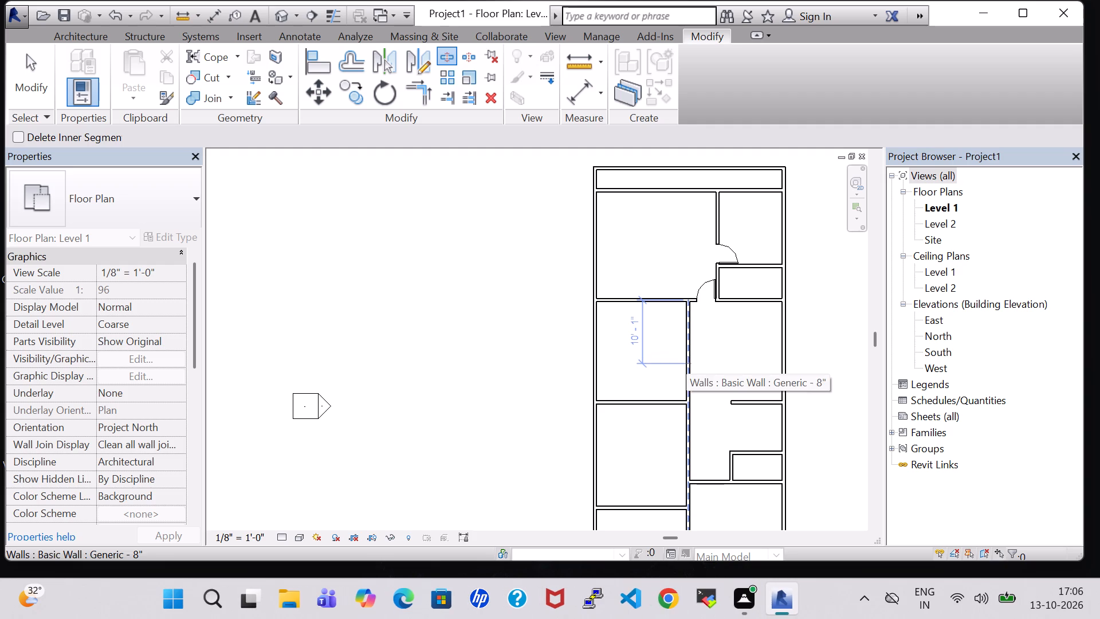
click(686, 363)
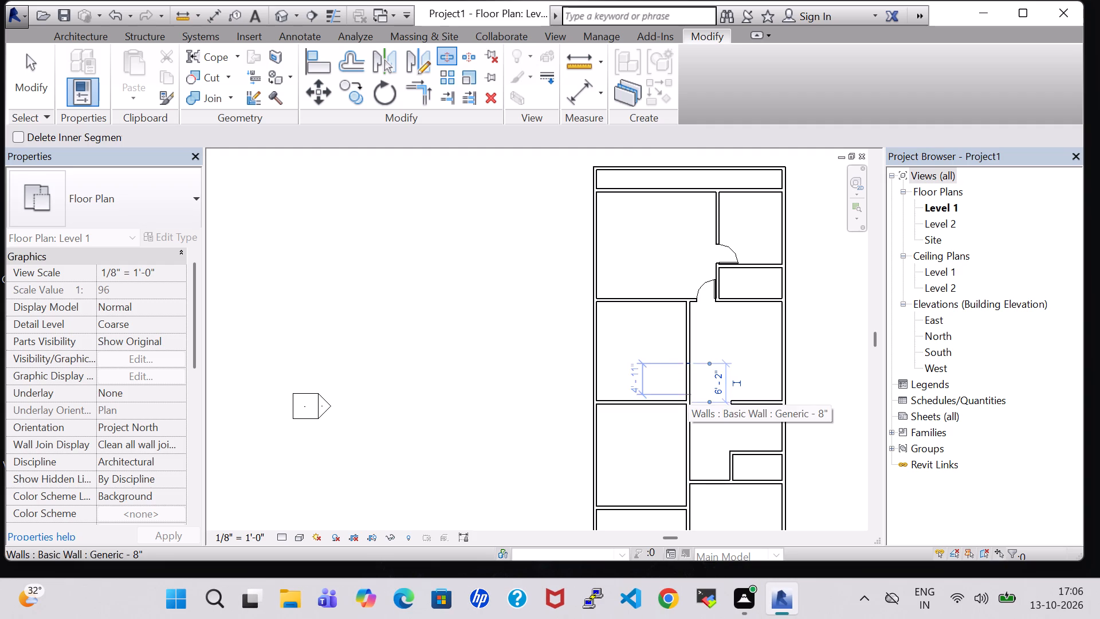
scroll(688, 394, up, 4)
click(688, 402)
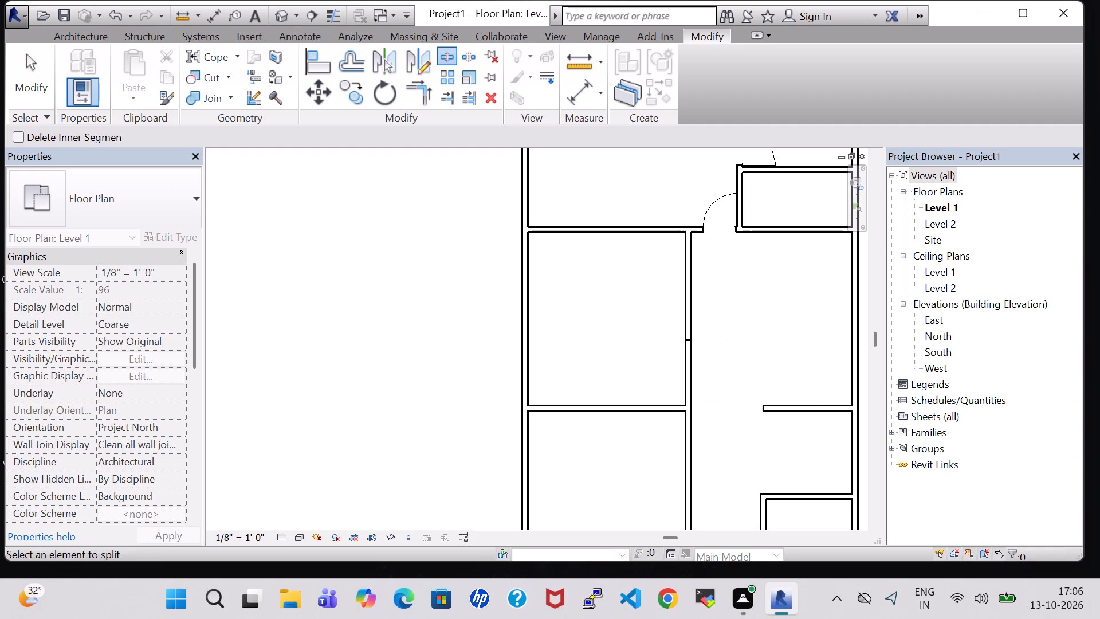
click(688, 401)
key(Escape)
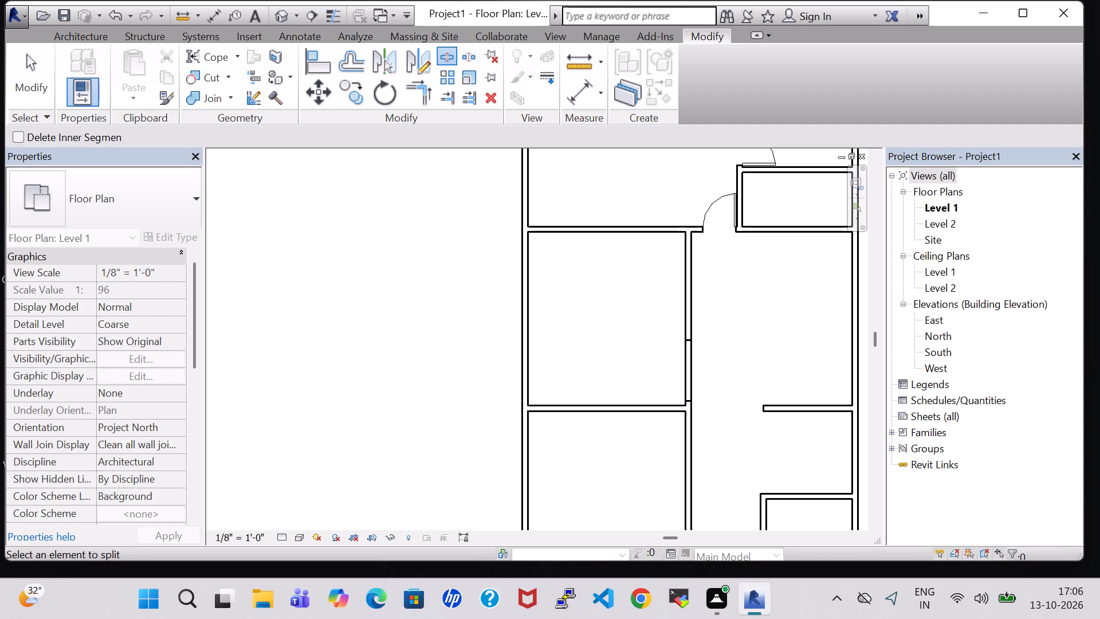
key(Escape)
click(692, 369)
key(Delete)
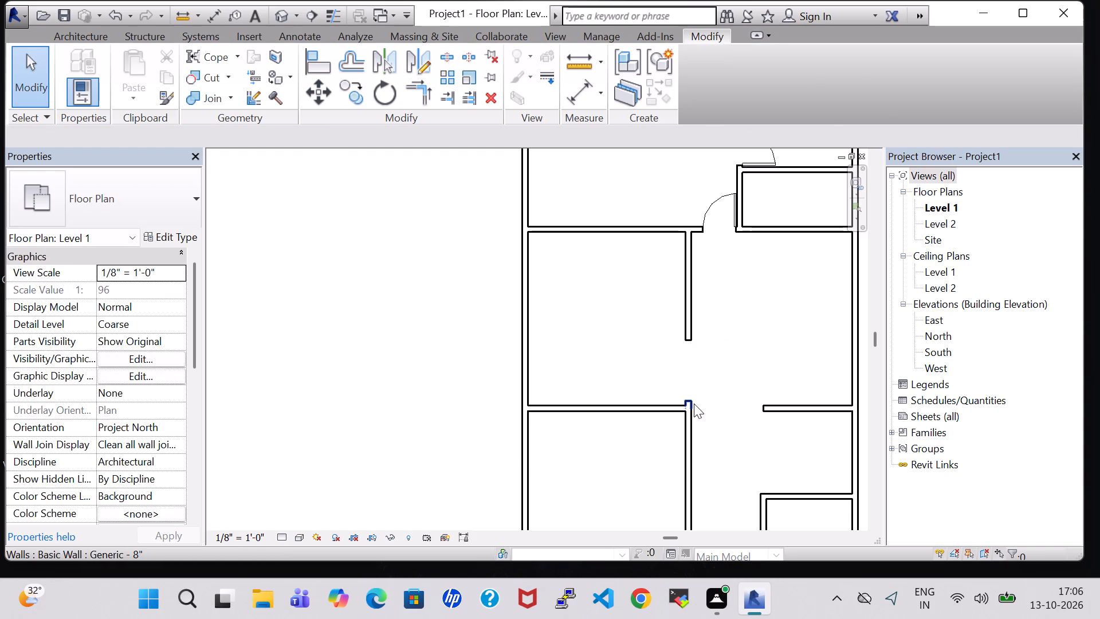
Remove the short wall stub left at the south end of the opening by shifting it south and deleting the instance.
click(693, 401)
key(Down)
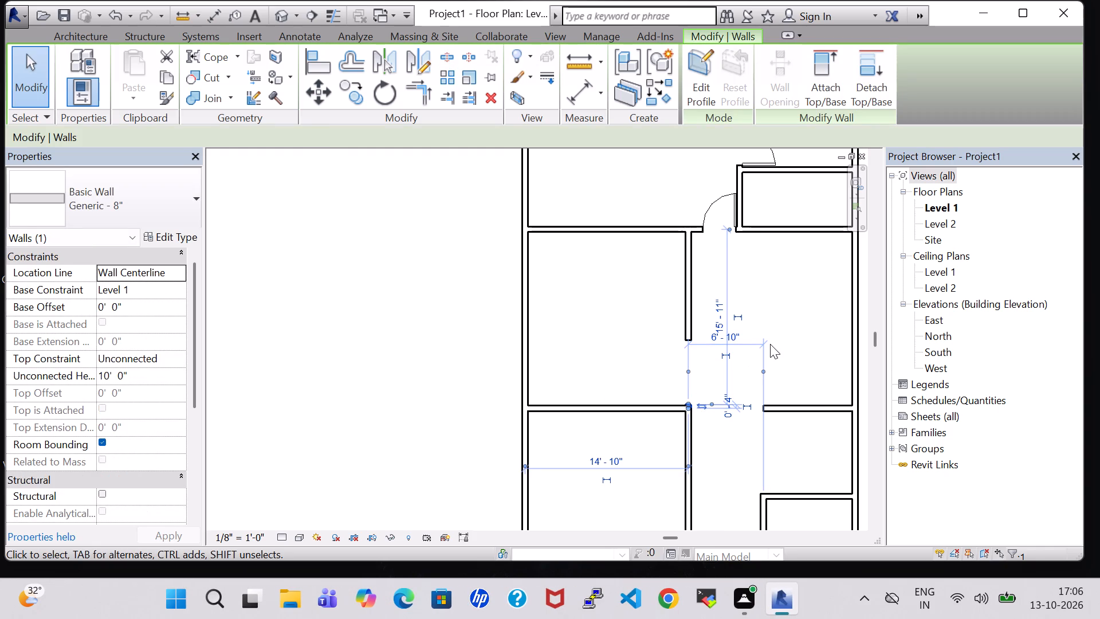
click(770, 344)
click(687, 405)
key(Down)
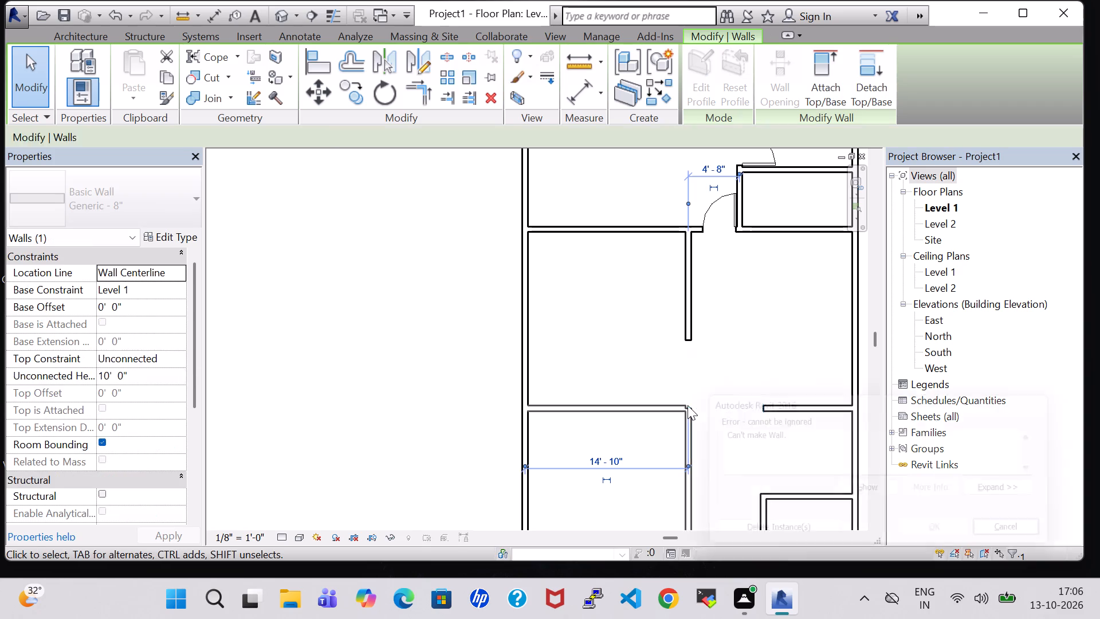
click(766, 534)
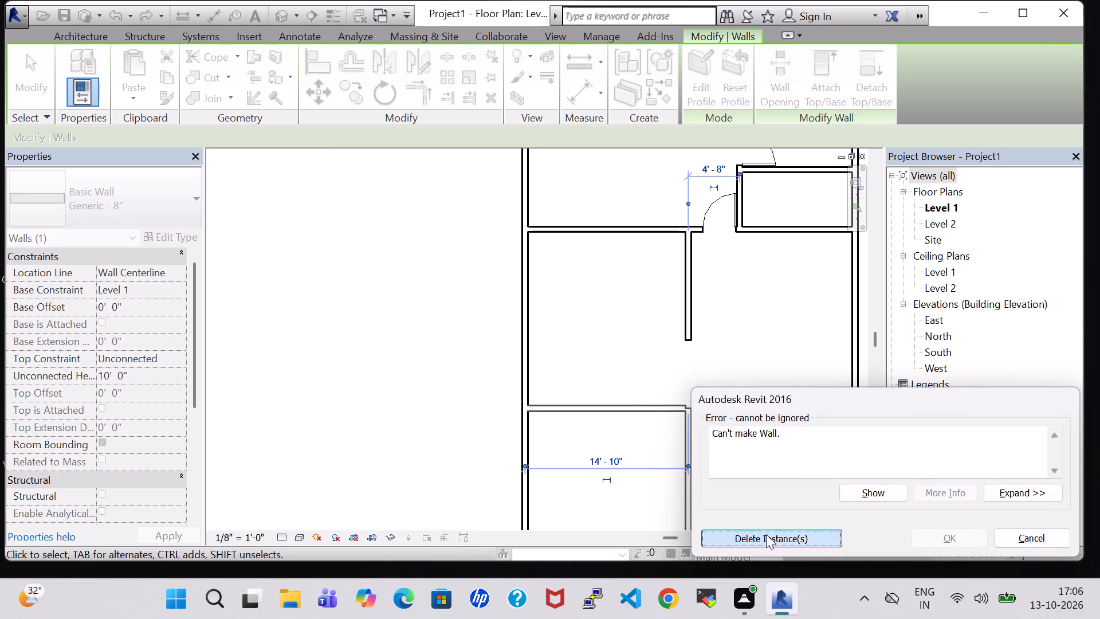
click(722, 358)
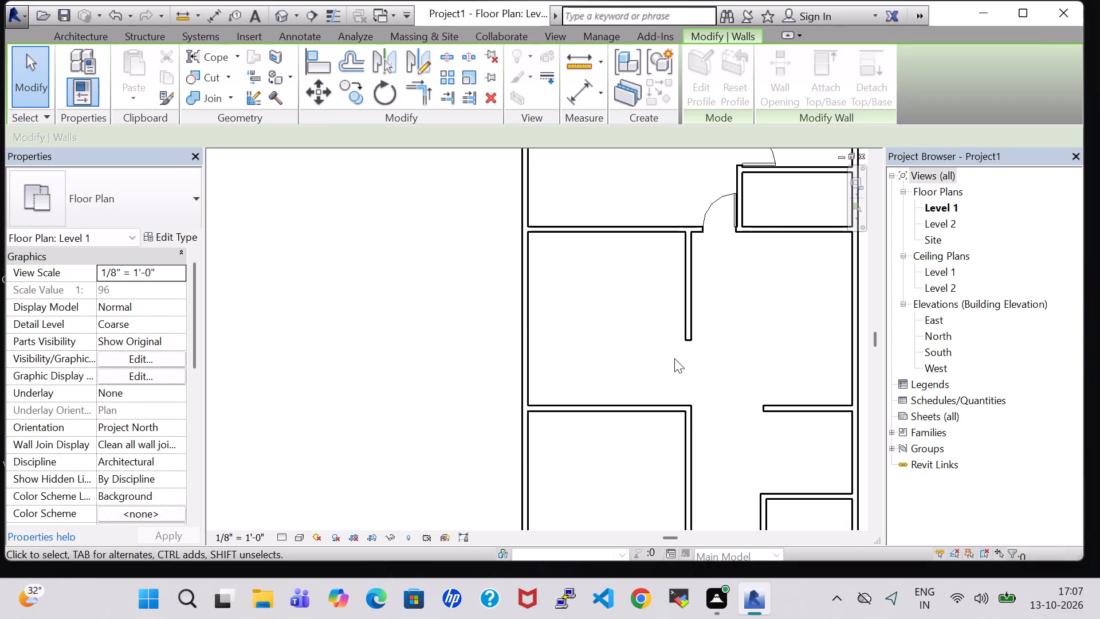
Move the southernmost horizontal partition on the east side down to about 4'-0" from the south exterior wall.
scroll(687, 345, down, 1)
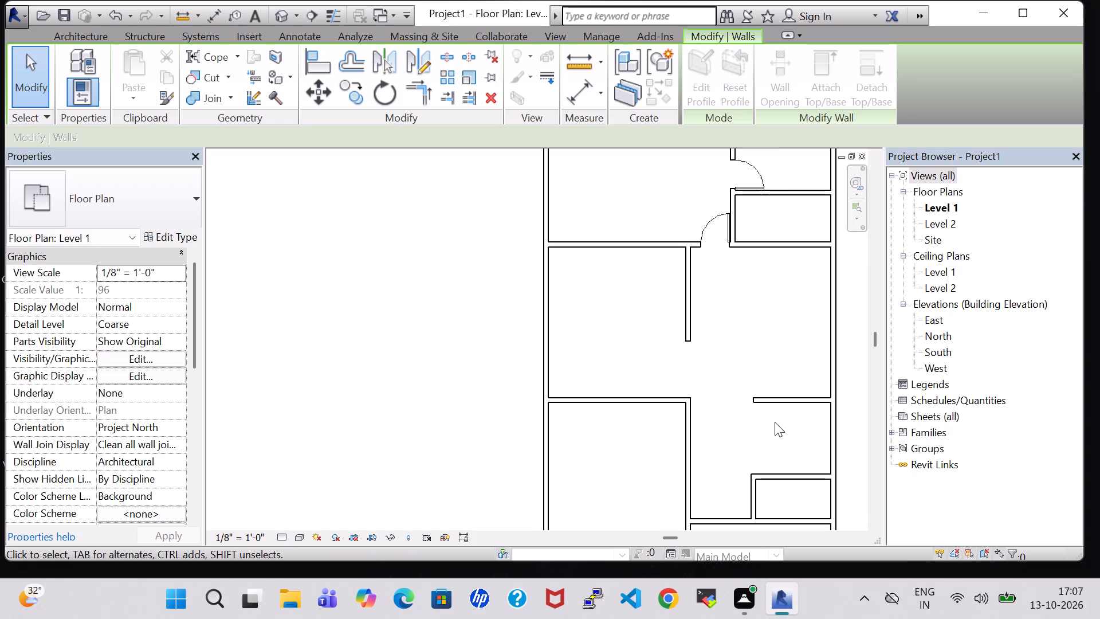
middle_drag(775, 422, 719, 197)
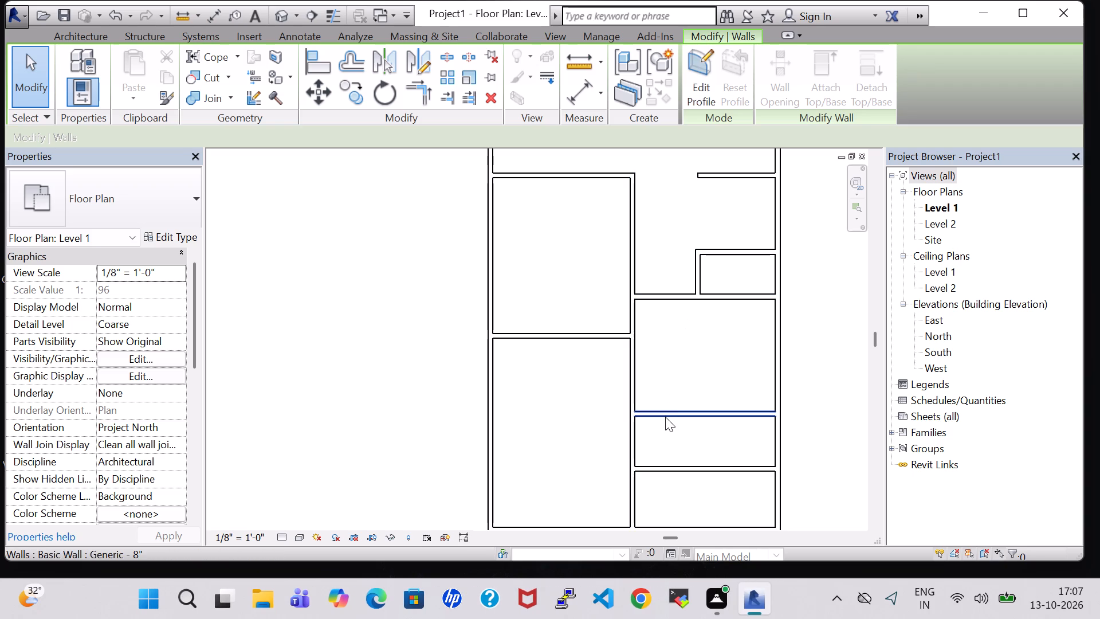
scroll(723, 471, down, 1)
middle_drag(714, 514, 702, 436)
scroll(702, 443, up, 1)
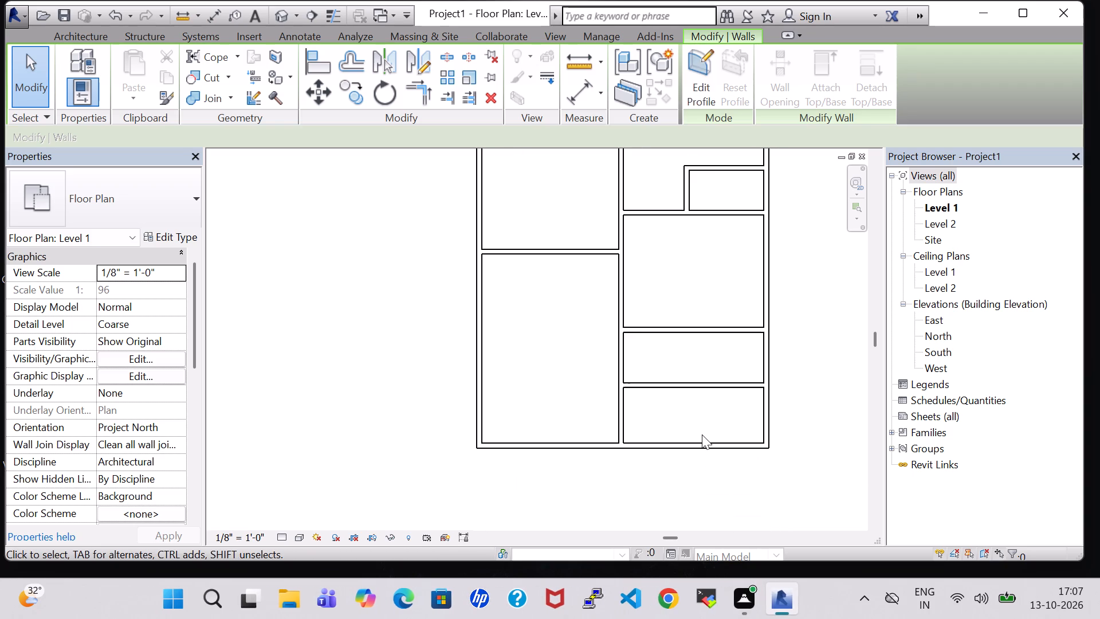
click(687, 383)
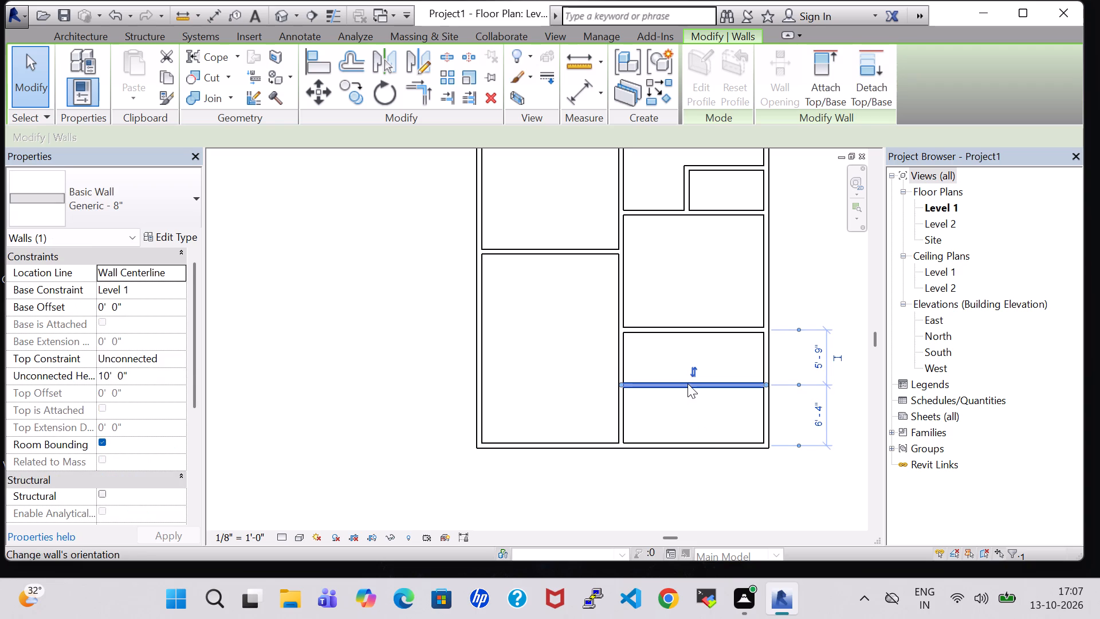
key(Down)
key(Down)
key(Down)
key(Down)
key(Down)
key(Down)
key(Down)
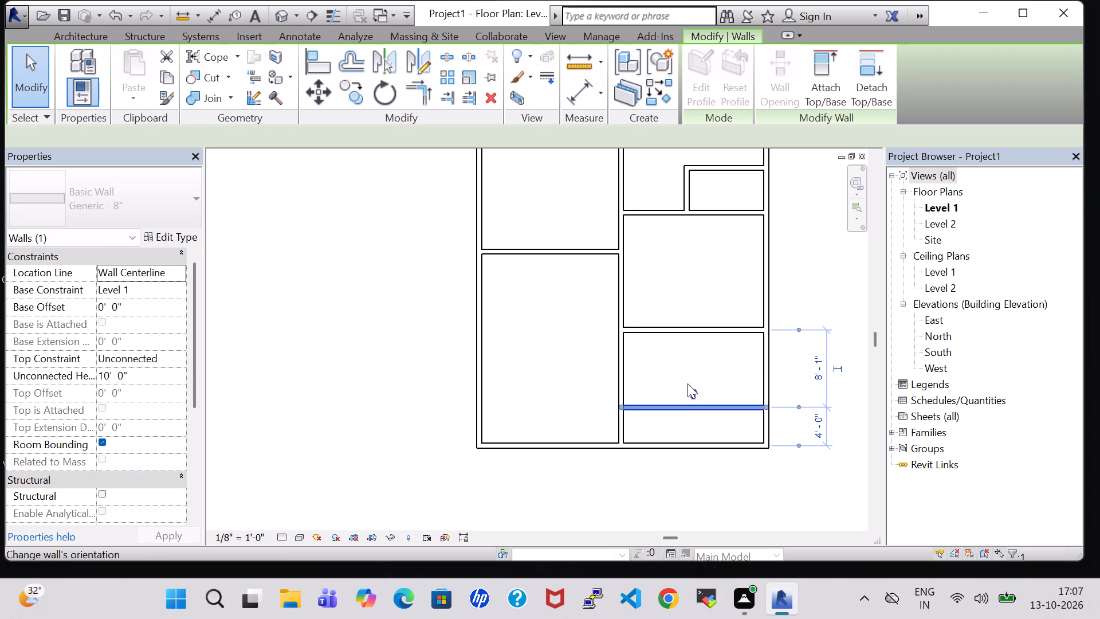
Move the next horizontal partition to the north down to about 6'-1" above the southernmost east-side partition.
click(662, 330)
key(Down)
key(Down)
key(Down)
key(Down)
key(Down)
key(Down)
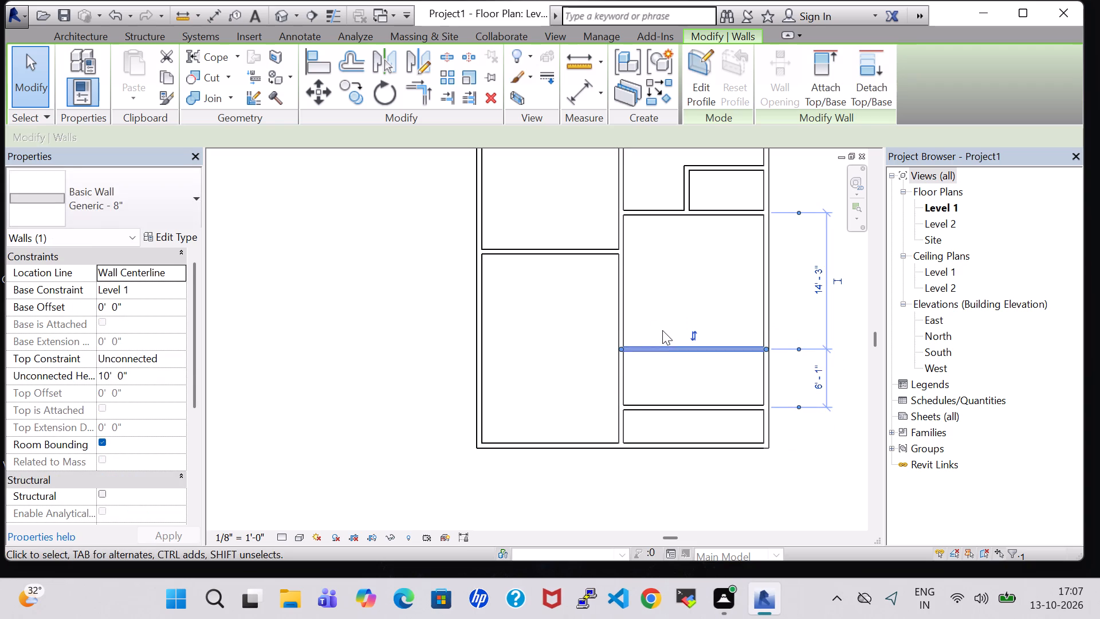
Move the second horizontal partition from the south on the east side further down to about 4'-5" above the southernmost one.
key(Down)
key(Down)
key(Down)
key(Down)
key(Down)
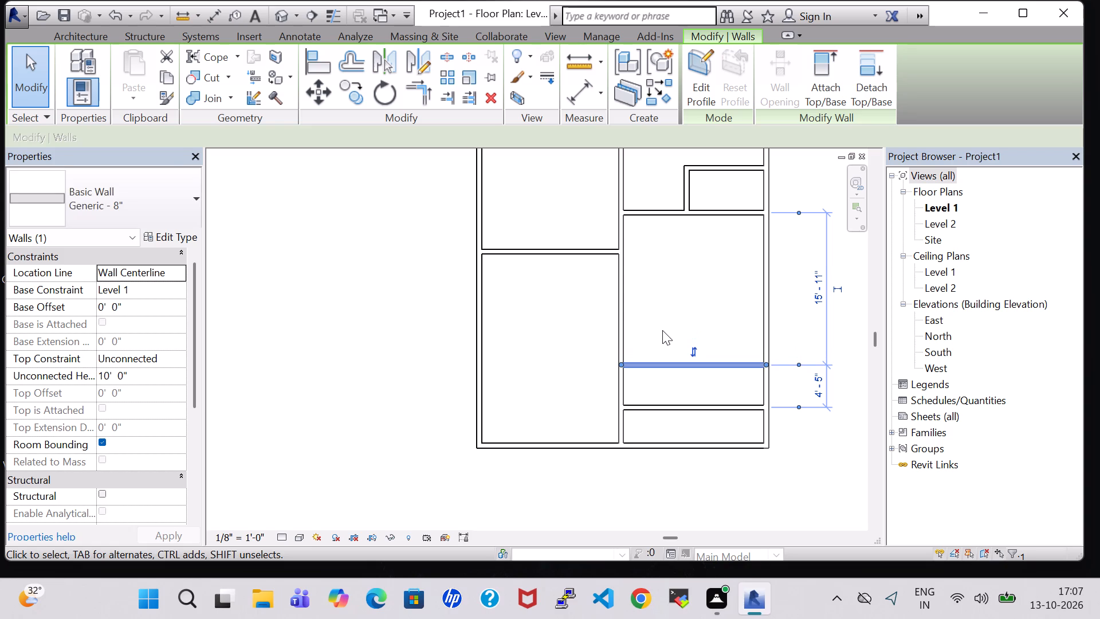
click(572, 340)
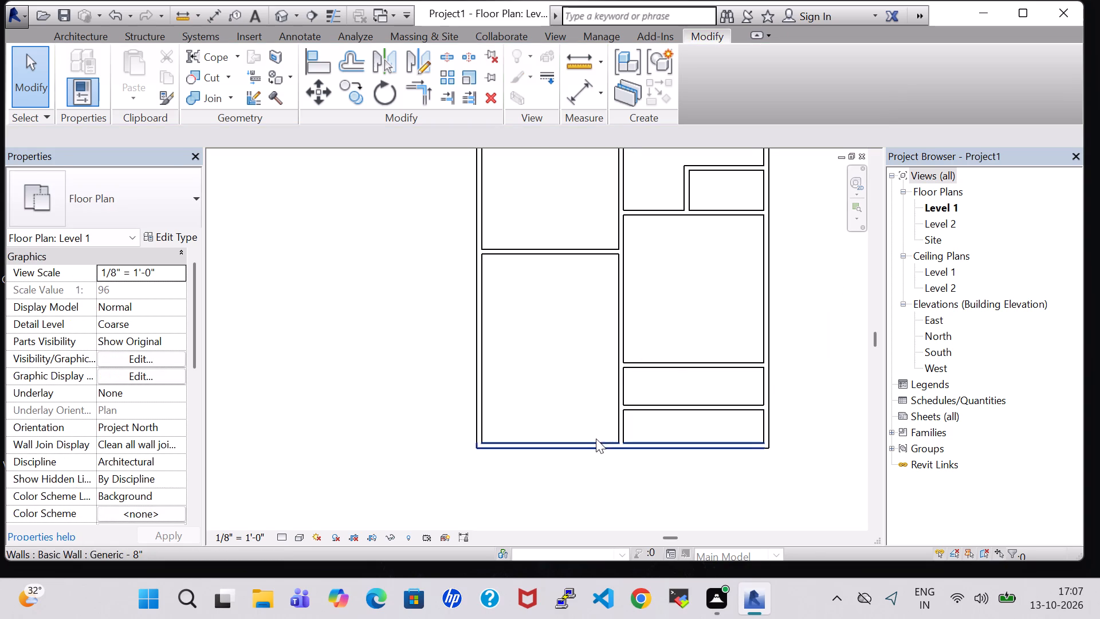
Place a Single-Flush 36" x 84" door in the west rooms' southern cross wall, about 2'-2" from the central partition, swinging south with an east-side hinge.
scroll(552, 332, down, 2)
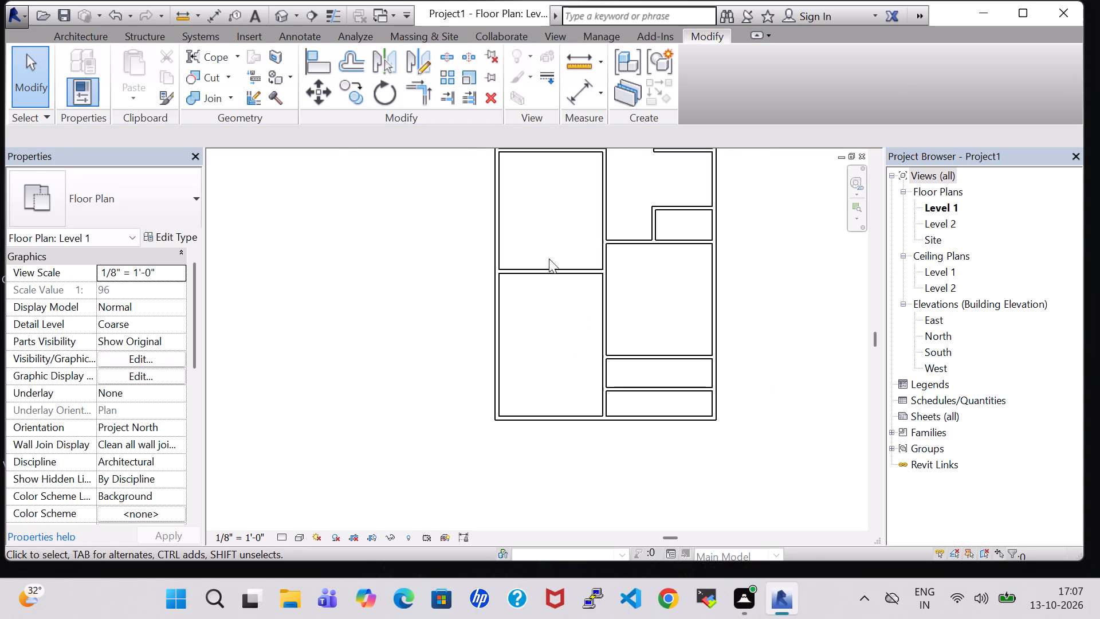
click(84, 35)
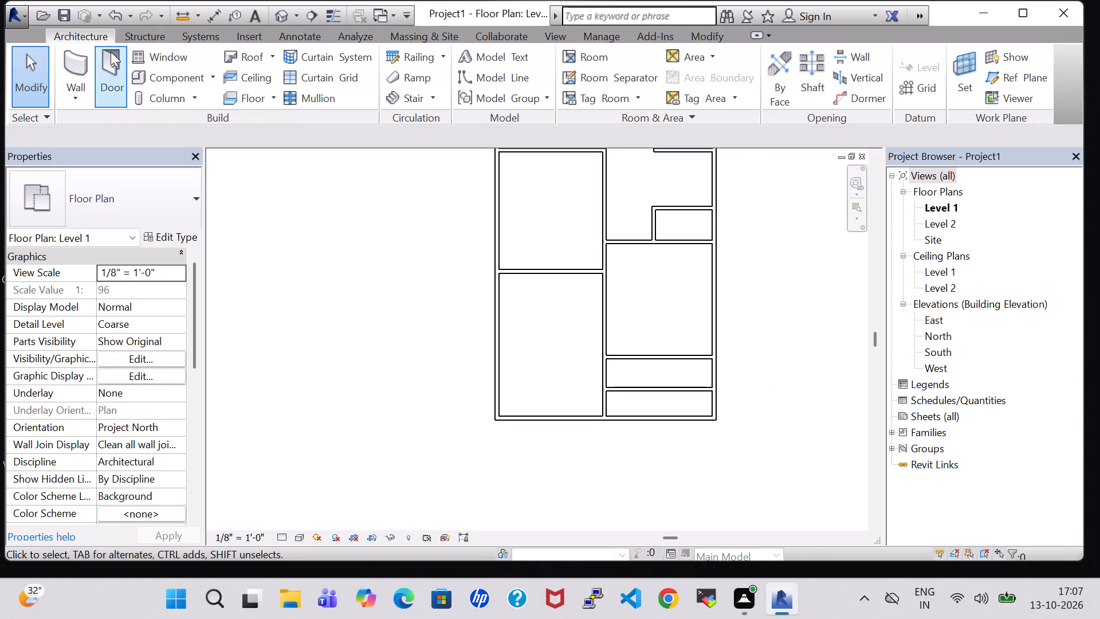
click(111, 52)
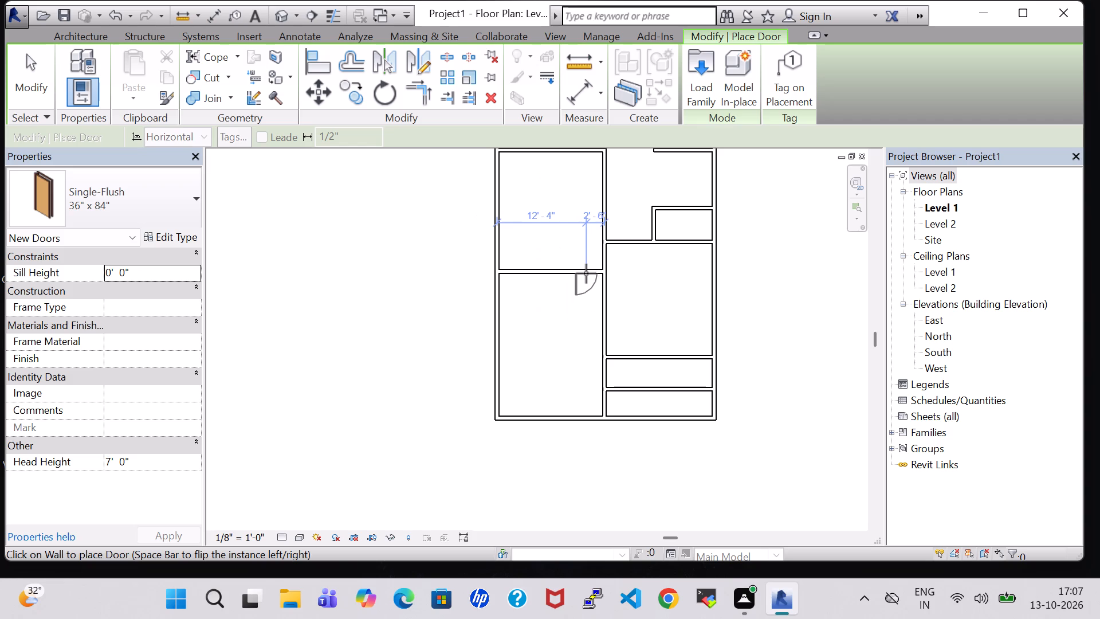
key(space)
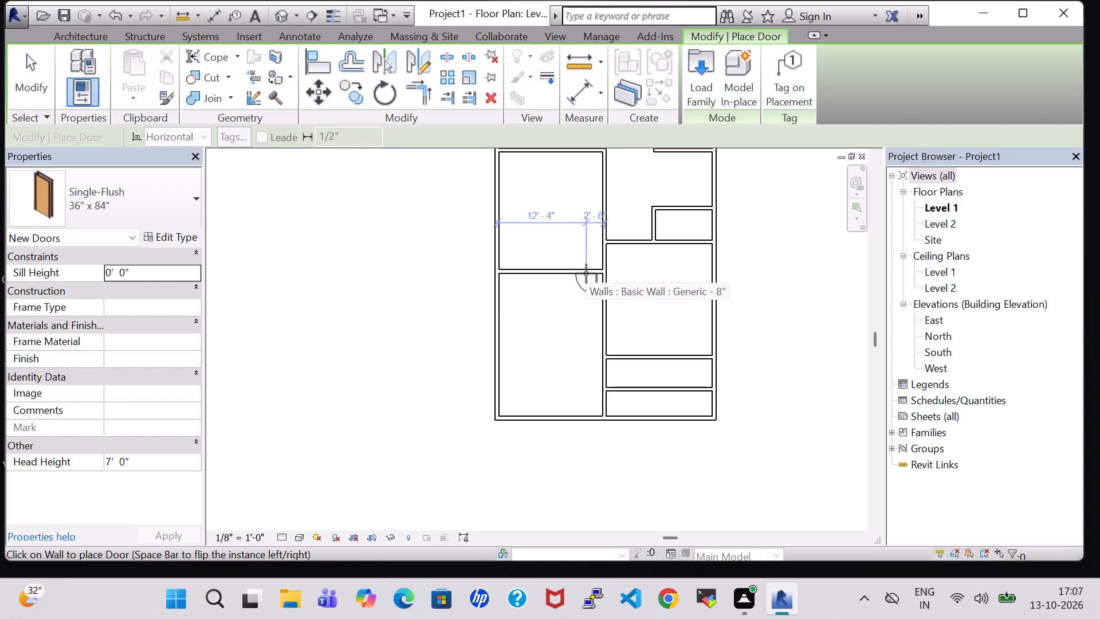
scroll(586, 273, up, 5)
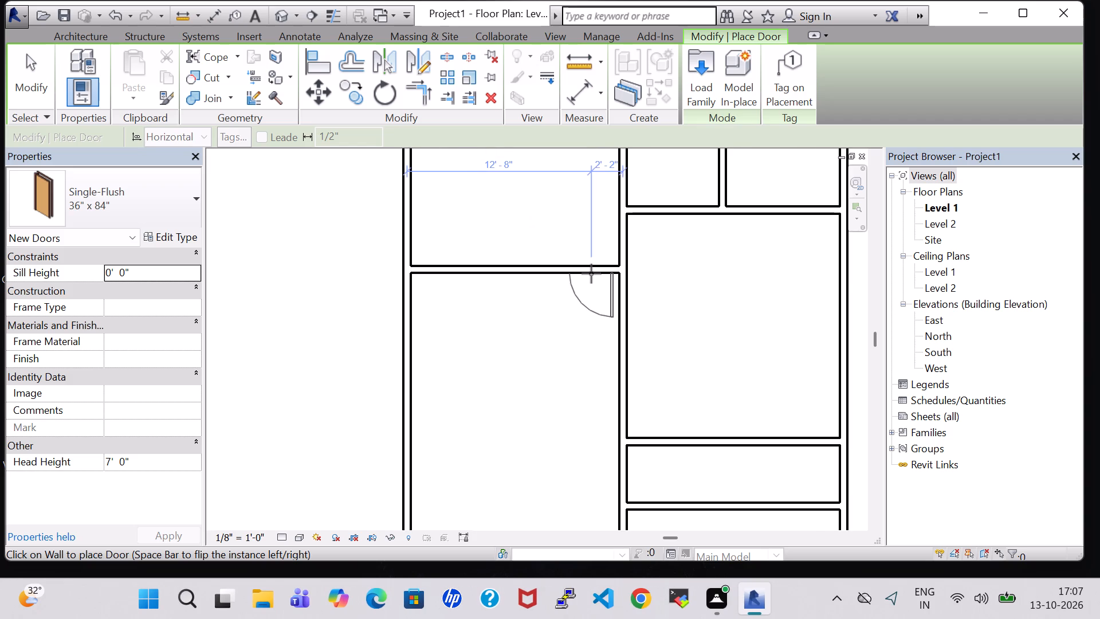
click(591, 273)
scroll(591, 275, down, 4)
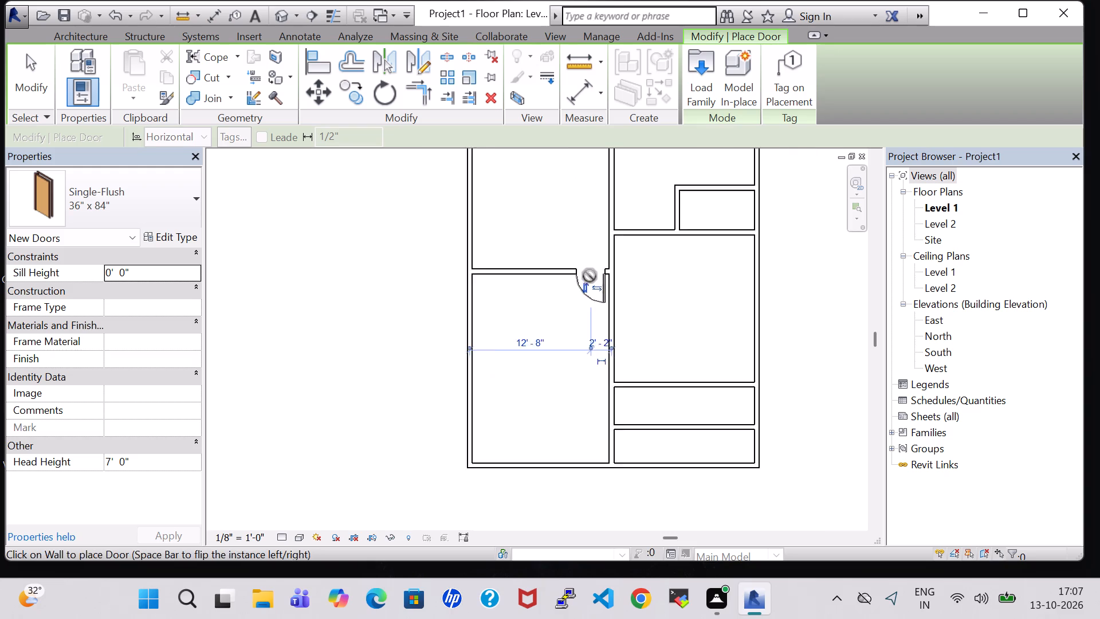
middle_drag(590, 276, 556, 382)
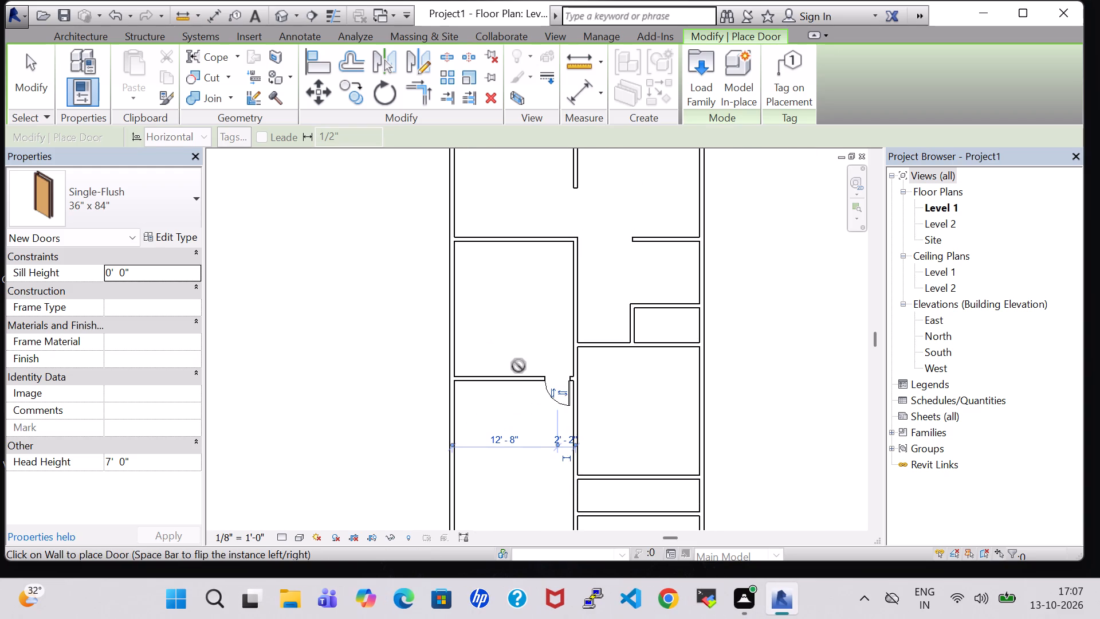
key(Escape)
key(Escape)
Split the central vertical partition just below the west cross wall and just above the next east-side cross wall, and delete the segment between.
scroll(542, 434, up, 1)
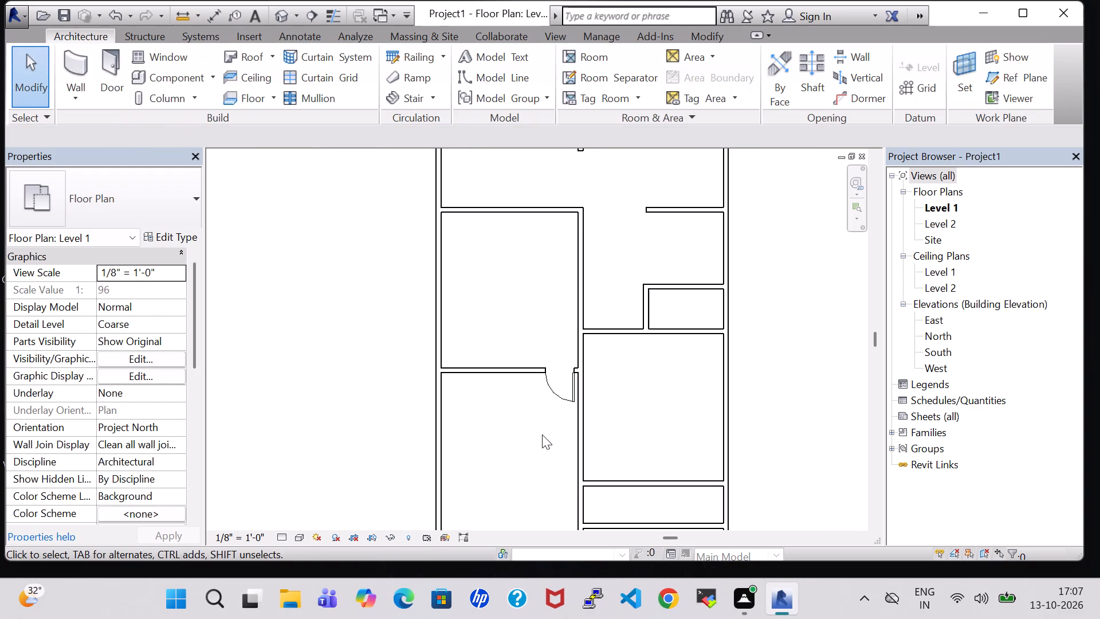
scroll(542, 434, down, 2)
middle_click(542, 434)
scroll(542, 434, up, 1)
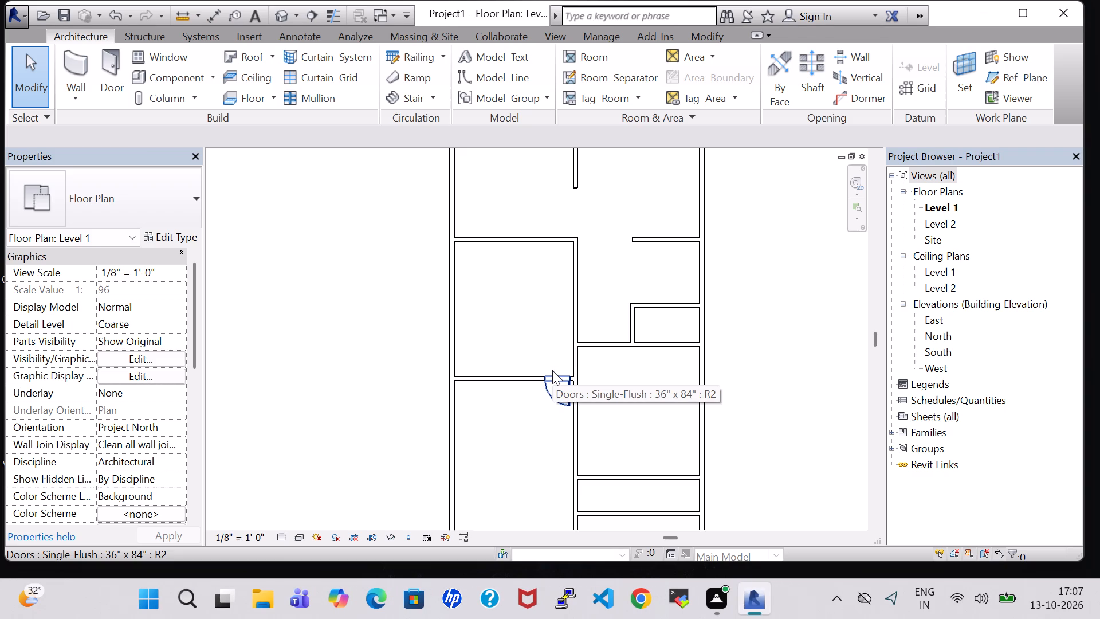
click(705, 38)
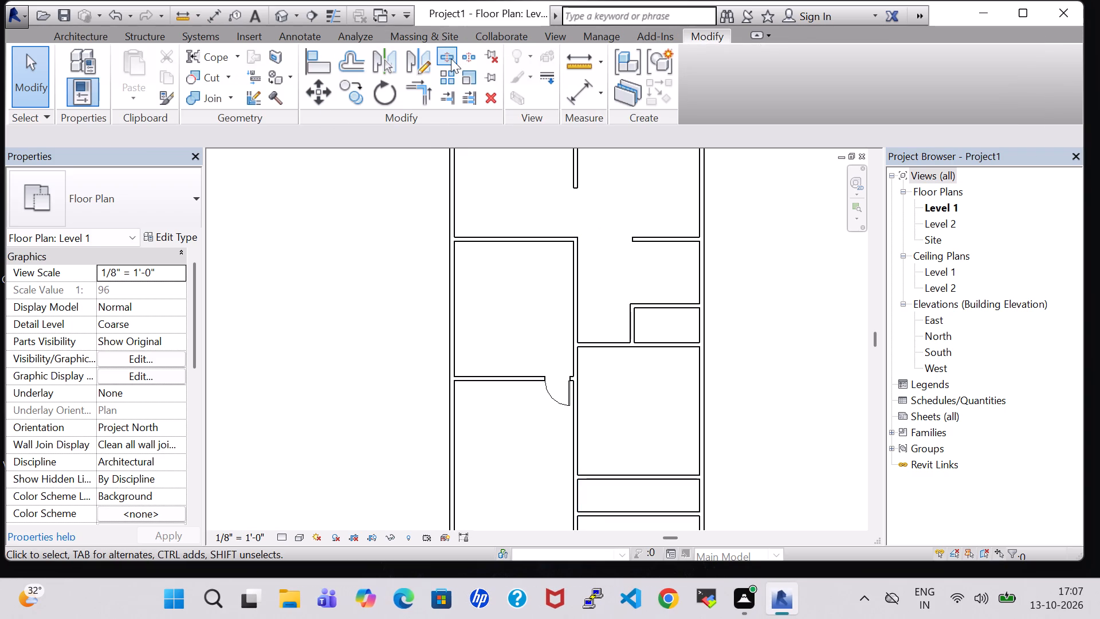
click(450, 58)
scroll(567, 252, up, 5)
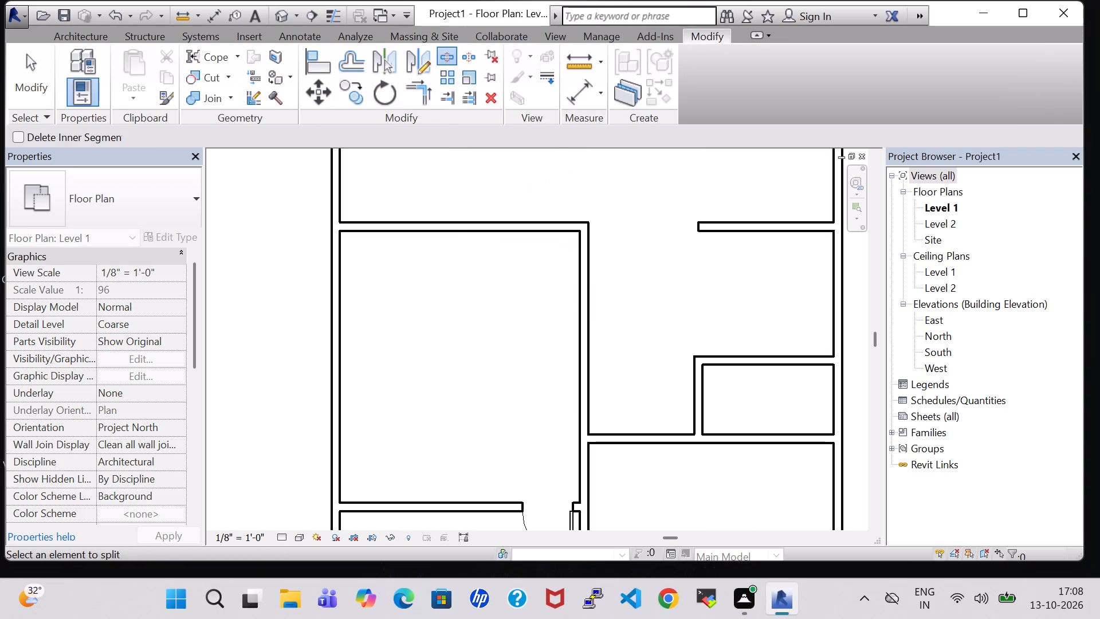
scroll(592, 237, up, 5)
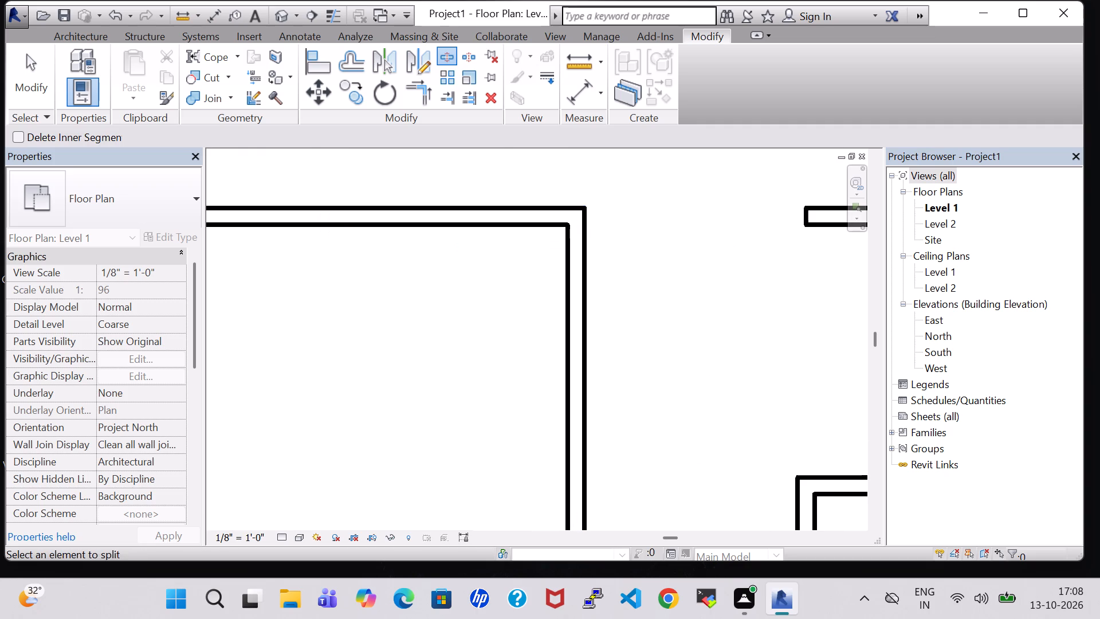
click(579, 231)
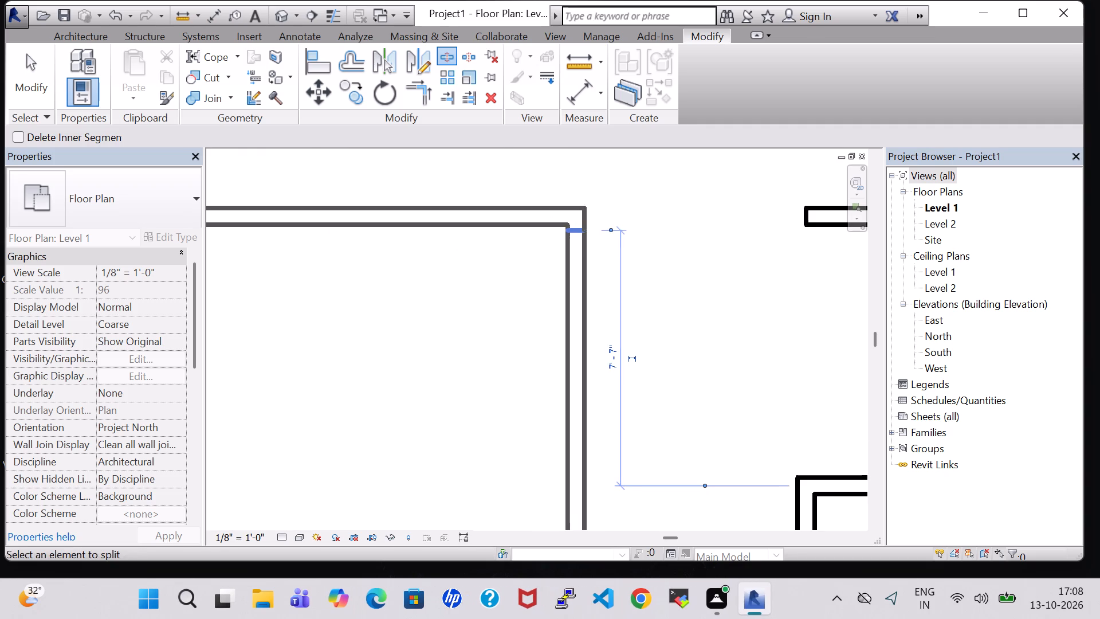
scroll(563, 288, down, 6)
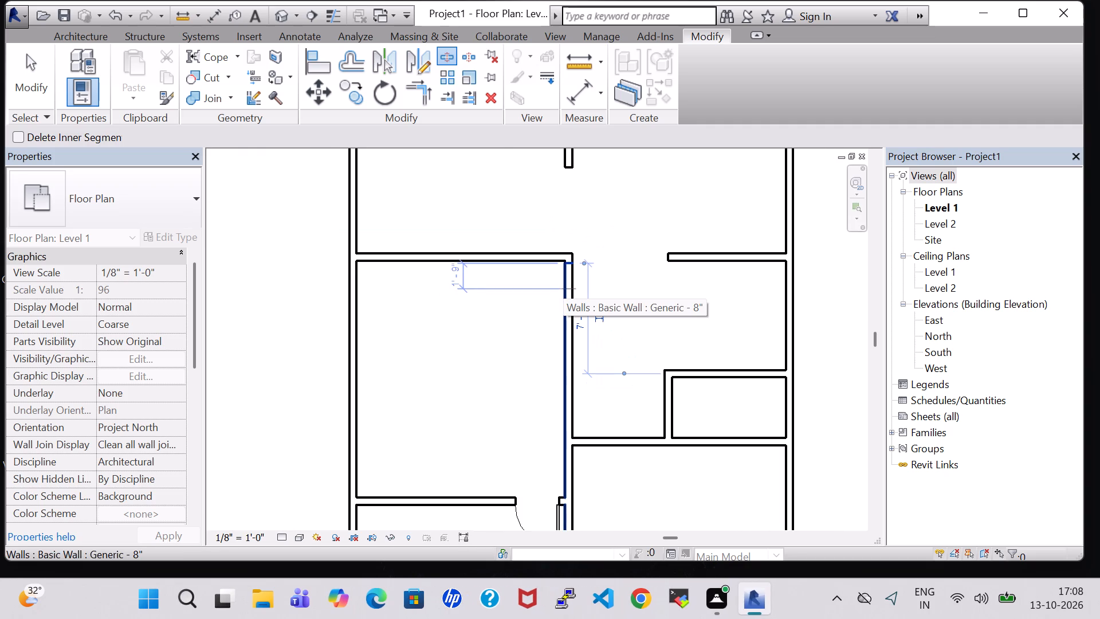
click(569, 432)
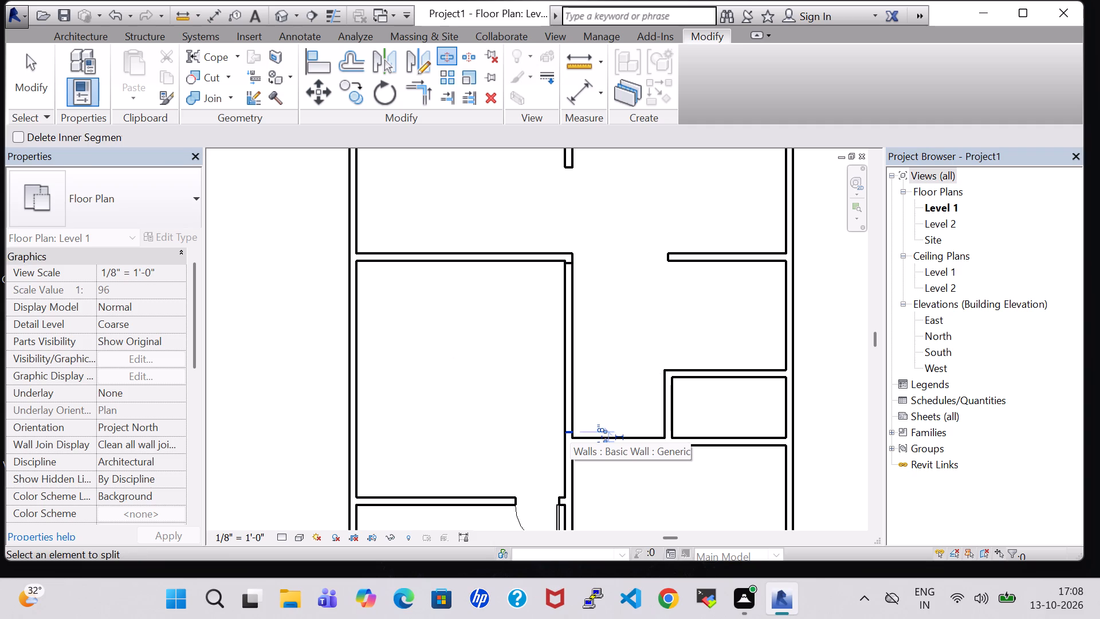
key(Escape)
key(Escape)
click(576, 374)
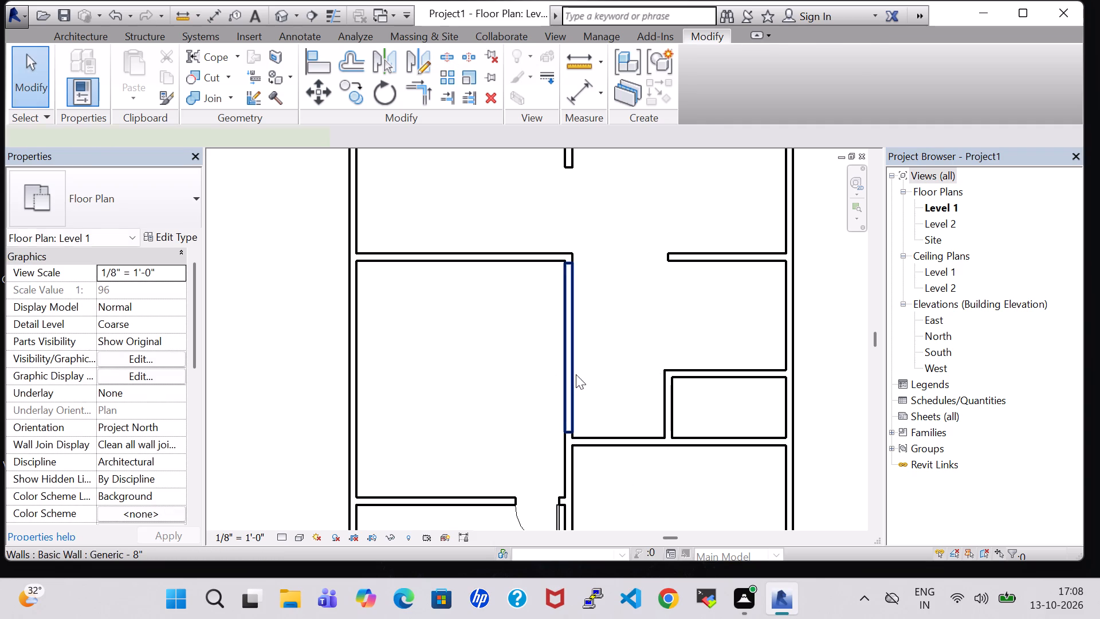
key(Delete)
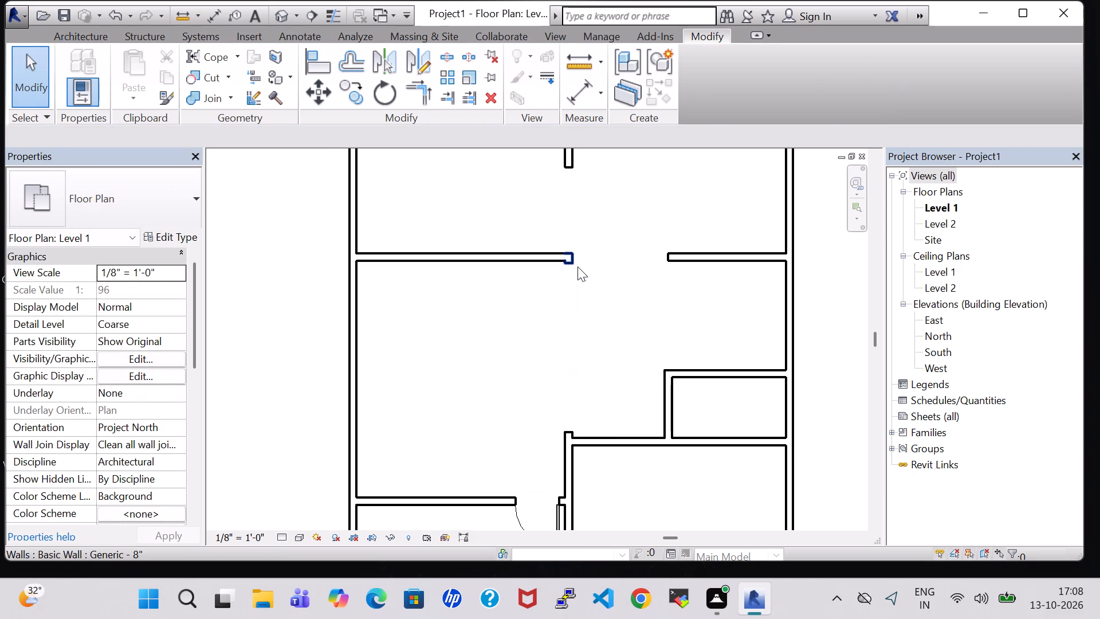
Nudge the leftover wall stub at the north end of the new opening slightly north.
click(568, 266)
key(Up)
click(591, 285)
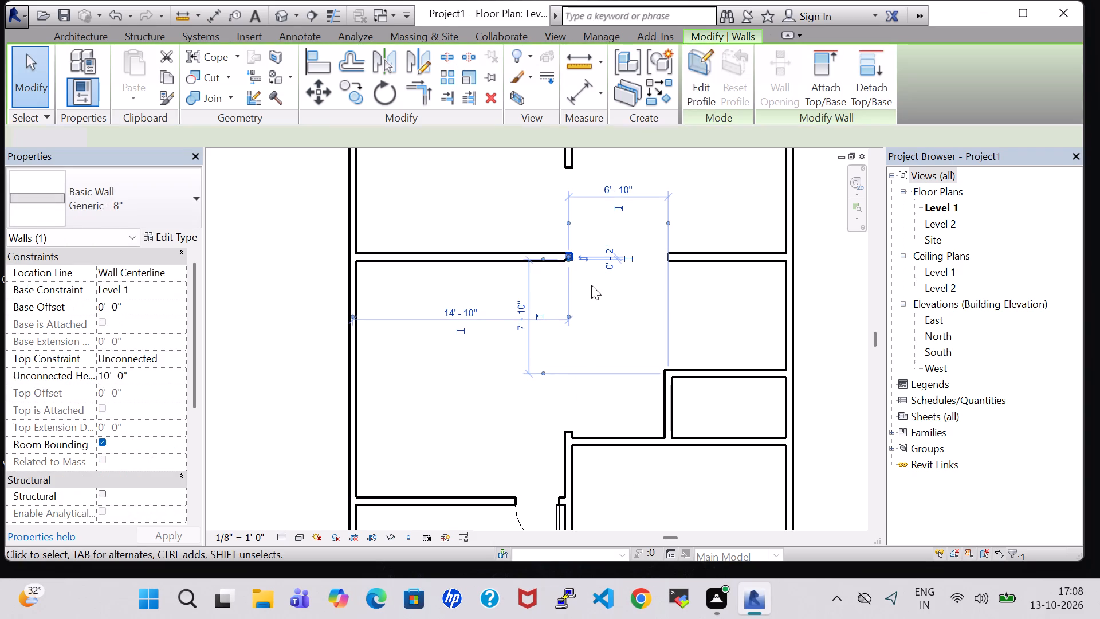
Examine the wall type properties and layer structure of the leftover stub and the adjoining horizontal partition.
click(571, 263)
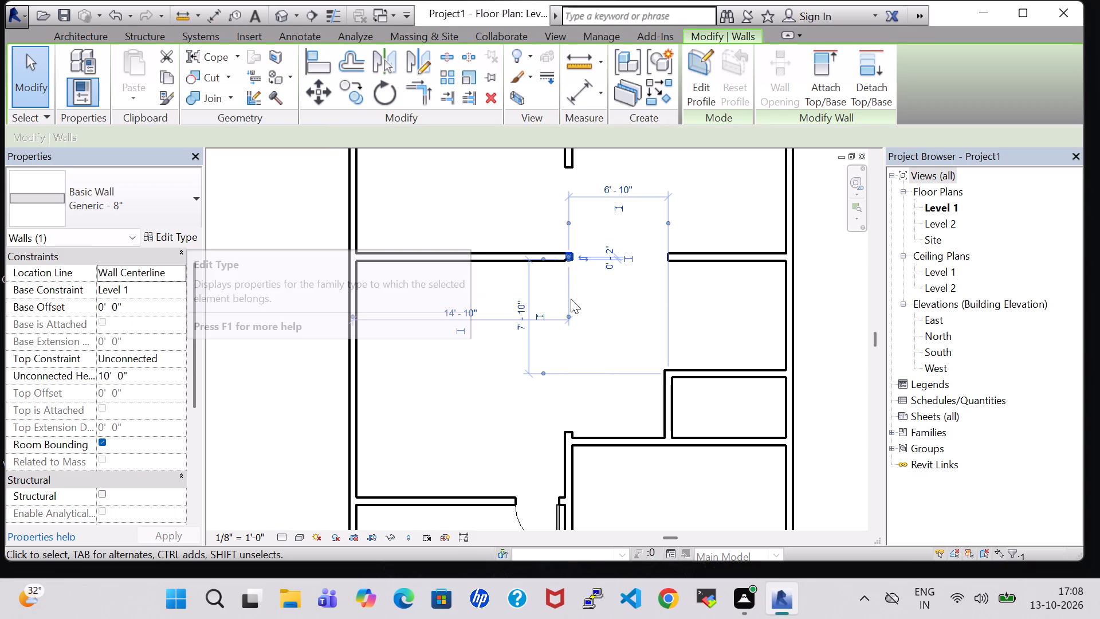
click(176, 241)
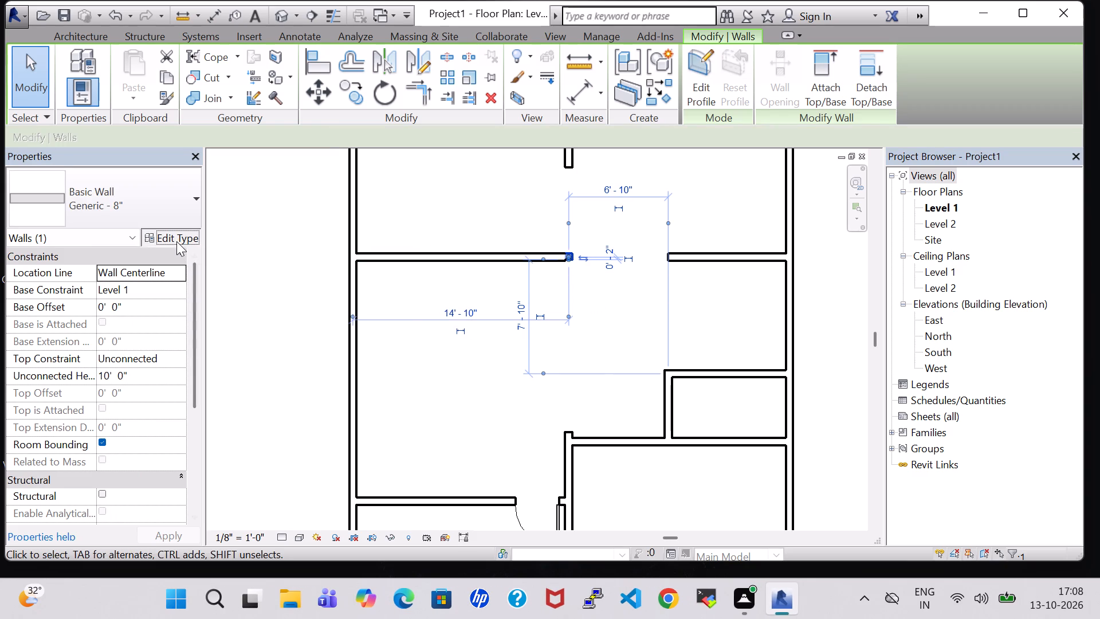
click(913, 250)
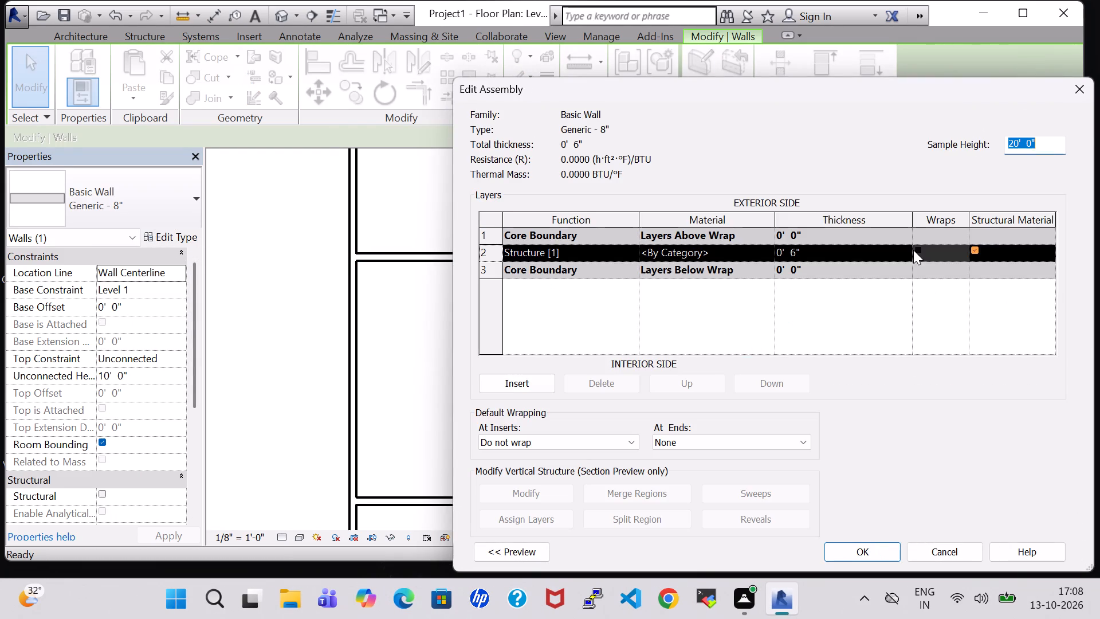
click(877, 545)
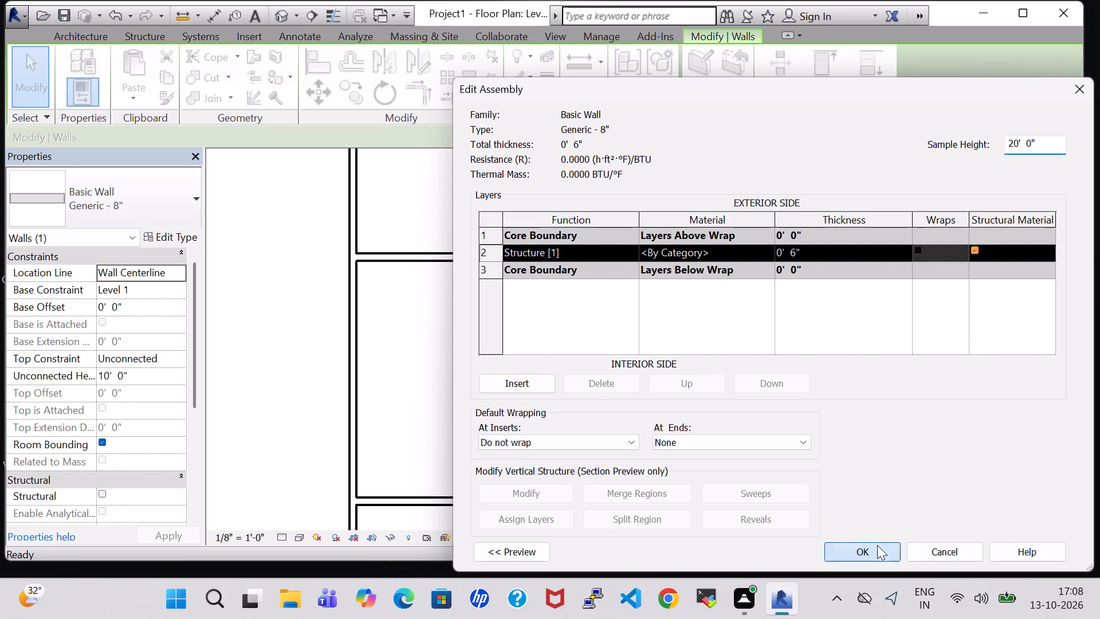
click(894, 557)
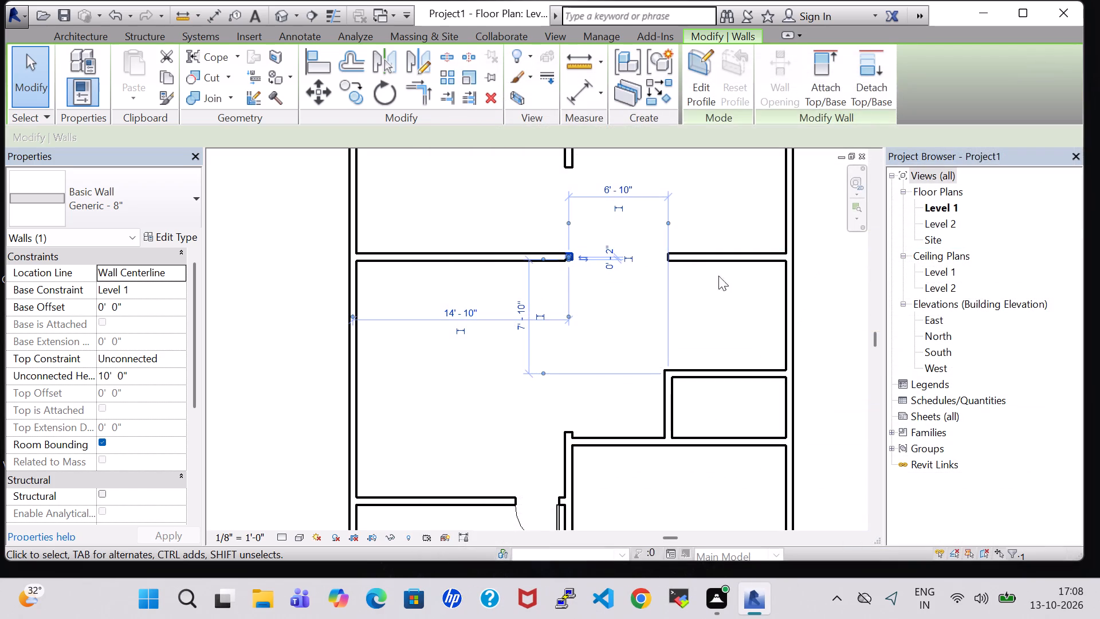
click(619, 287)
click(518, 249)
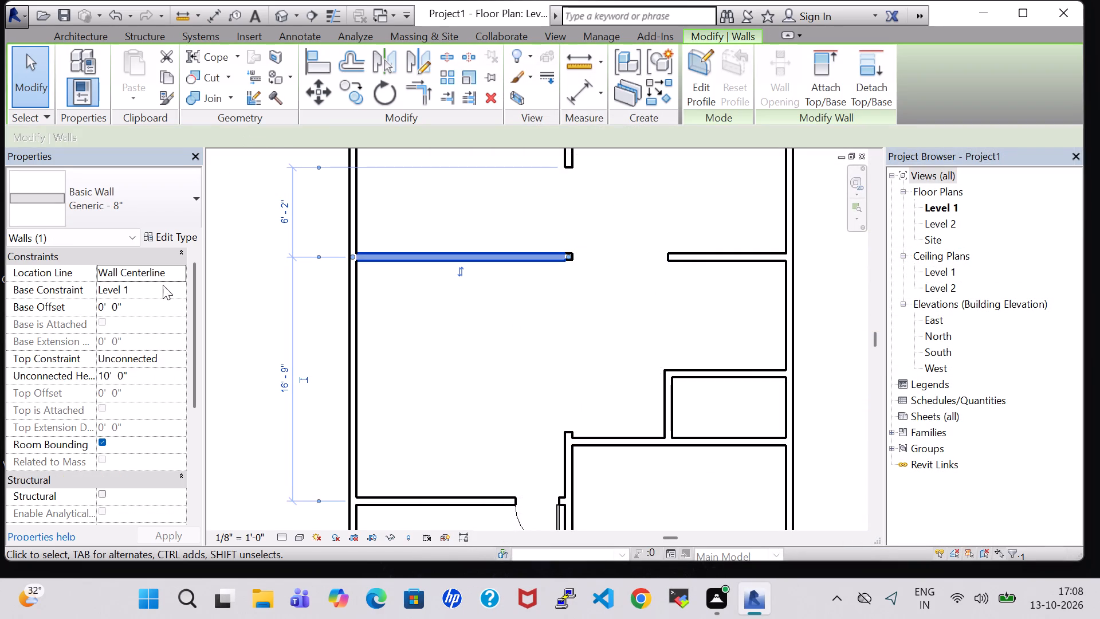
click(167, 234)
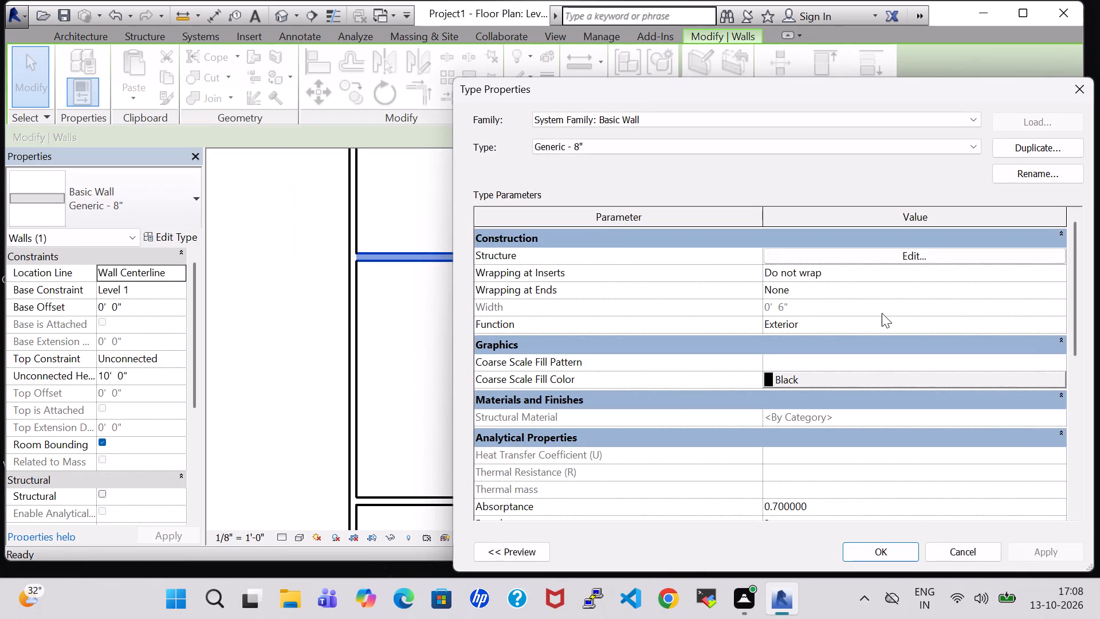
click(887, 547)
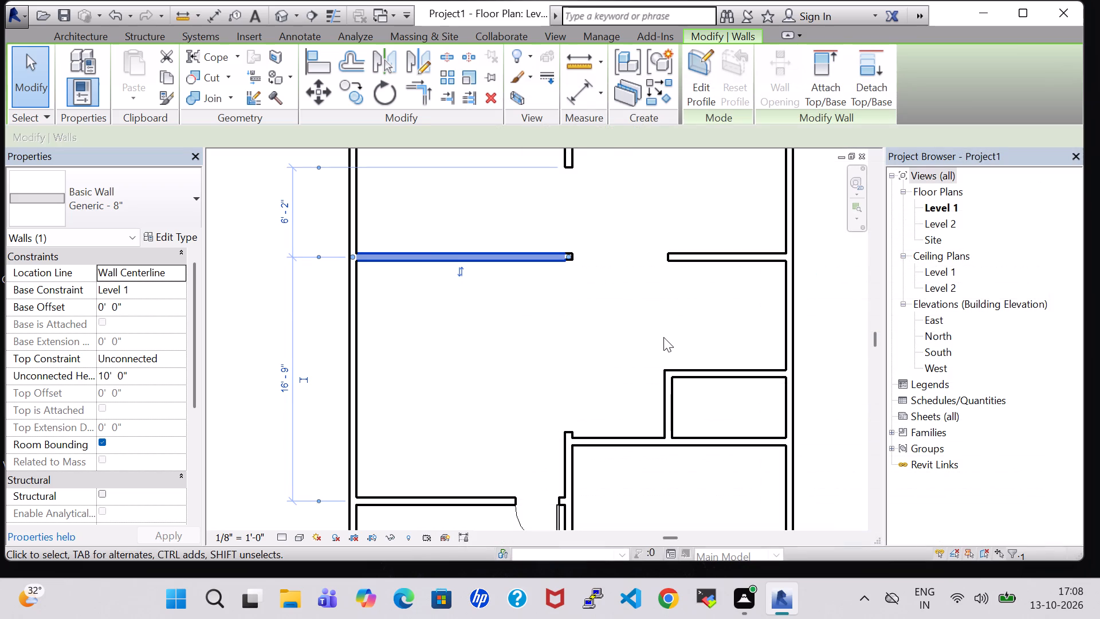
Nudge the leftover stub at the north end of the opening back south and delete it.
click(569, 260)
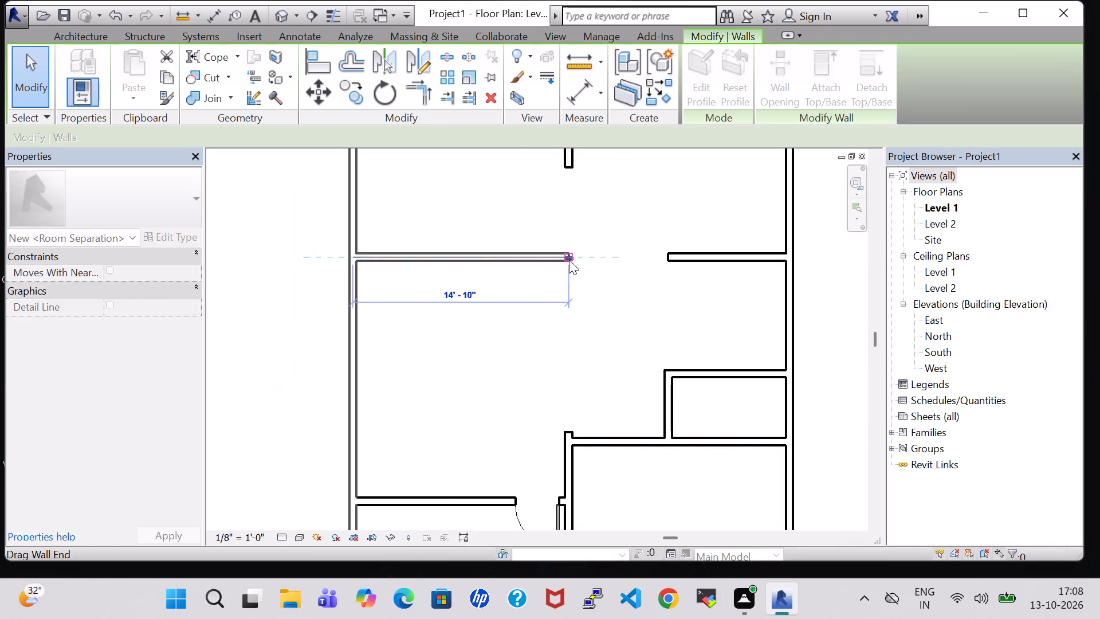
click(592, 272)
click(570, 261)
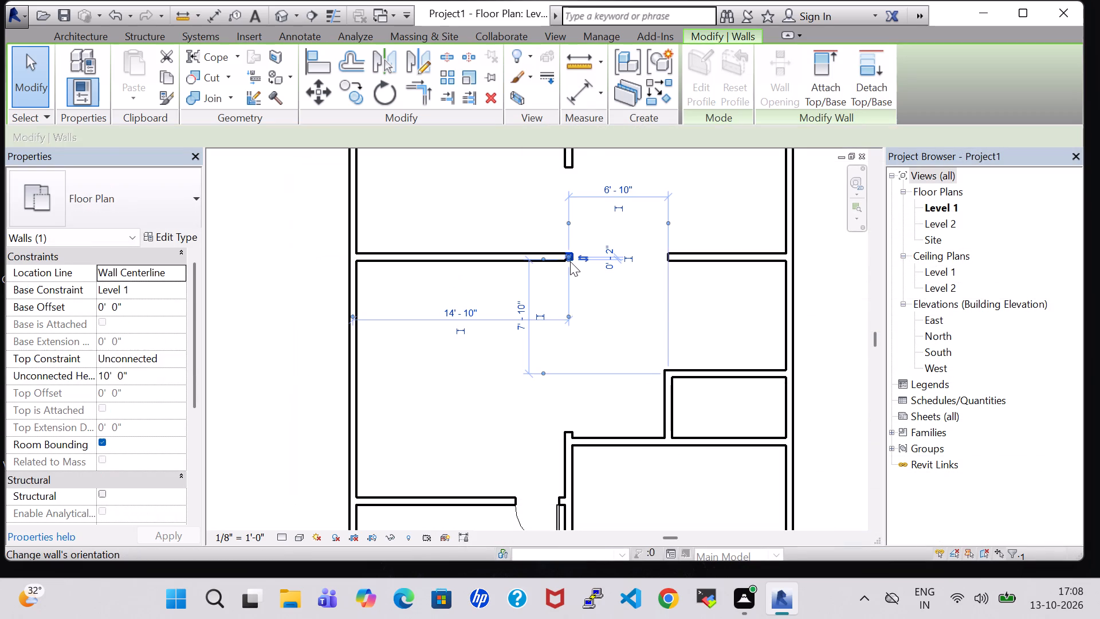
key(Down)
click(627, 300)
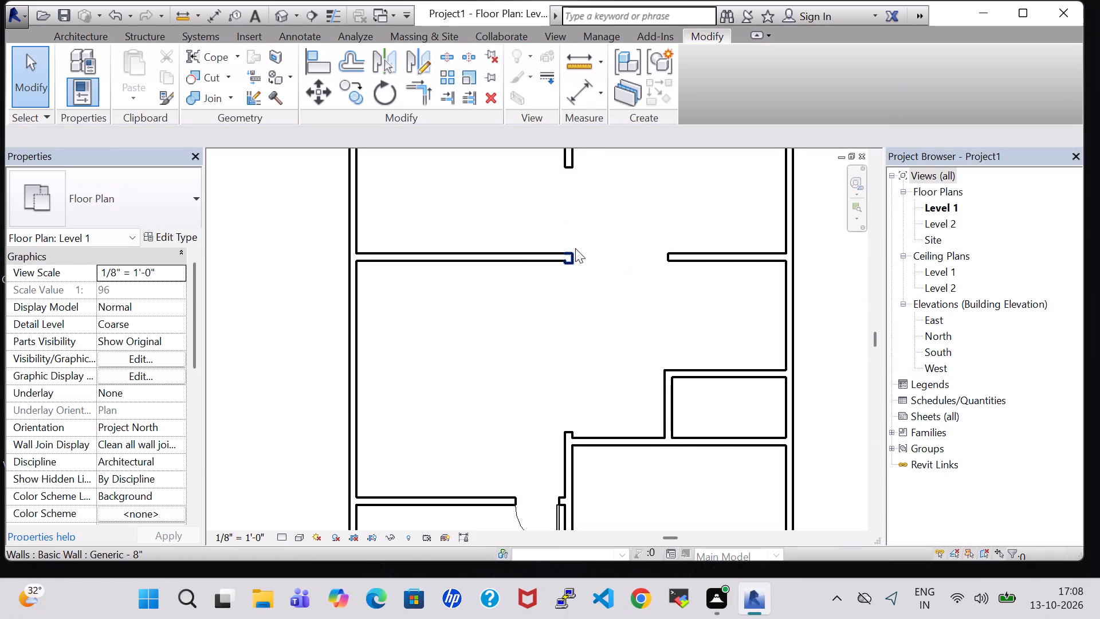
click(576, 261)
key(Delete)
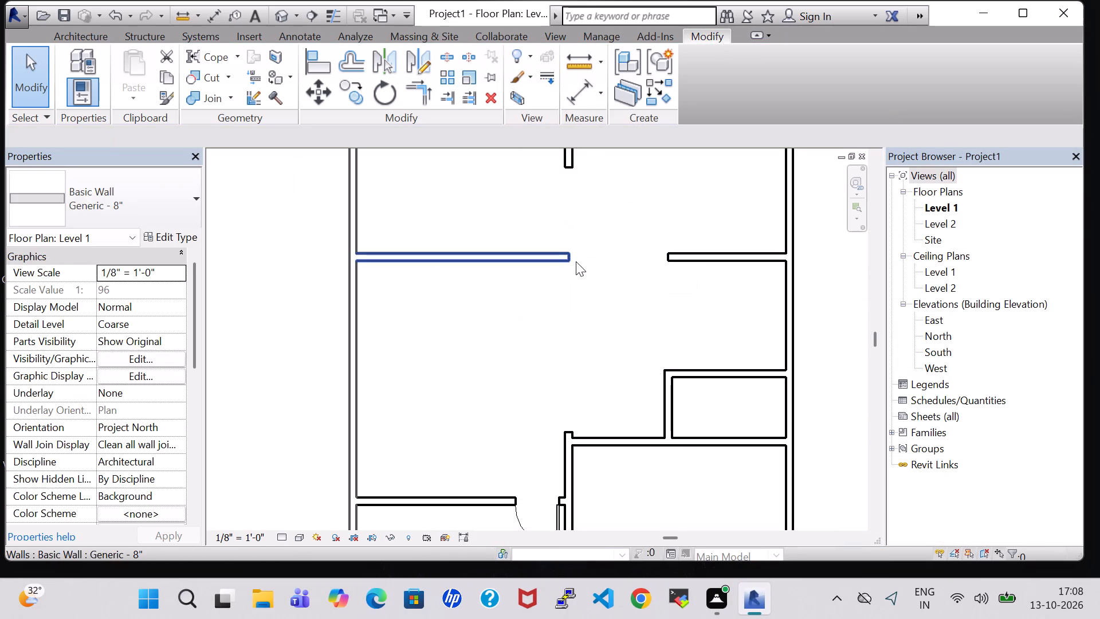
click(583, 277)
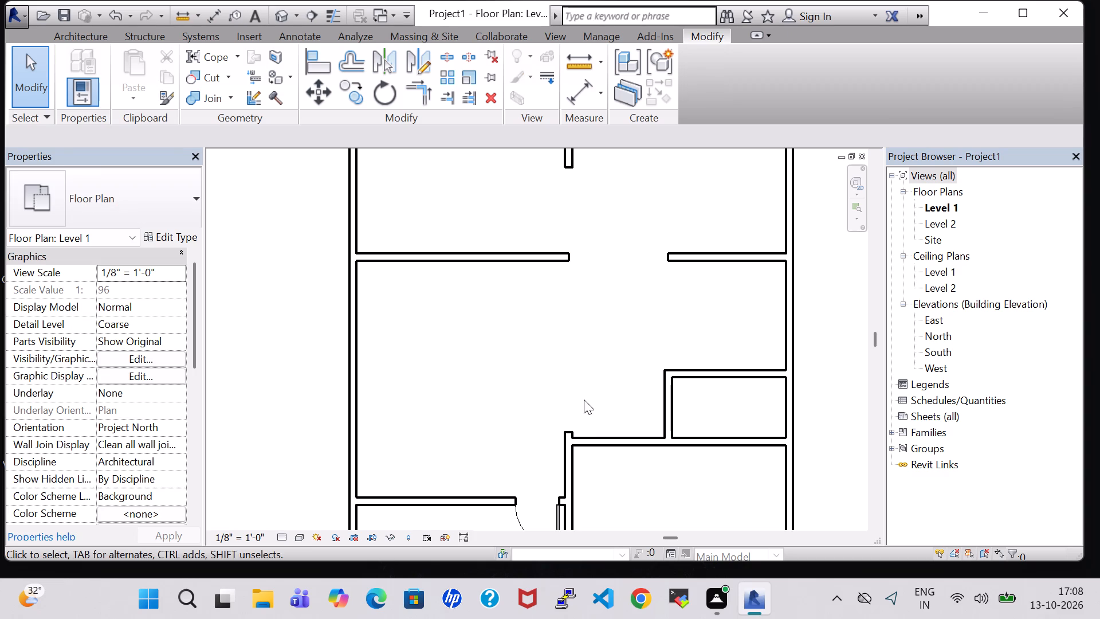
Shift the vertical wall at the south end of the opening slightly south so its end is flush with the east-side cross wall.
click(568, 433)
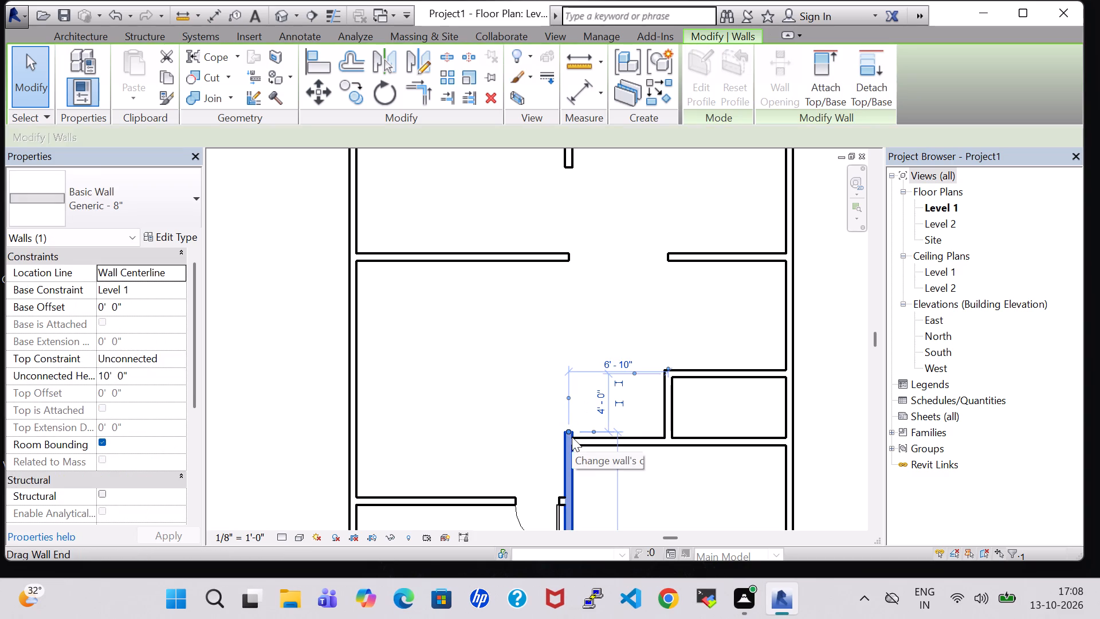
key(Down)
key(Down)
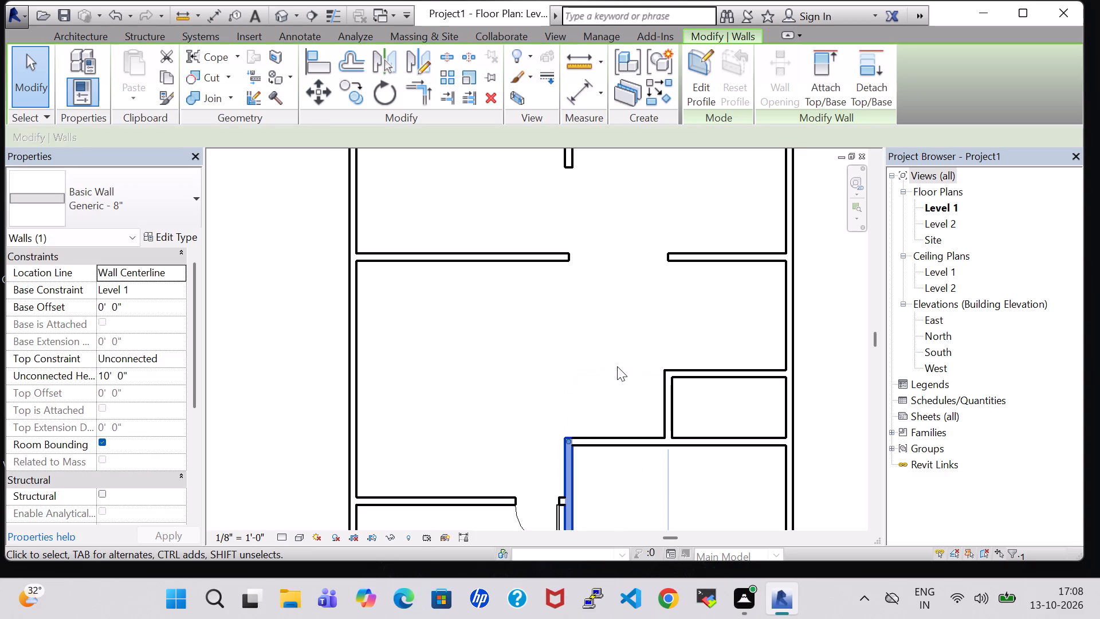
Extend the vertical wall at the opening's south end north past the cross wall, stopping about 3'-1" short of the small room's north wall line.
click(617, 366)
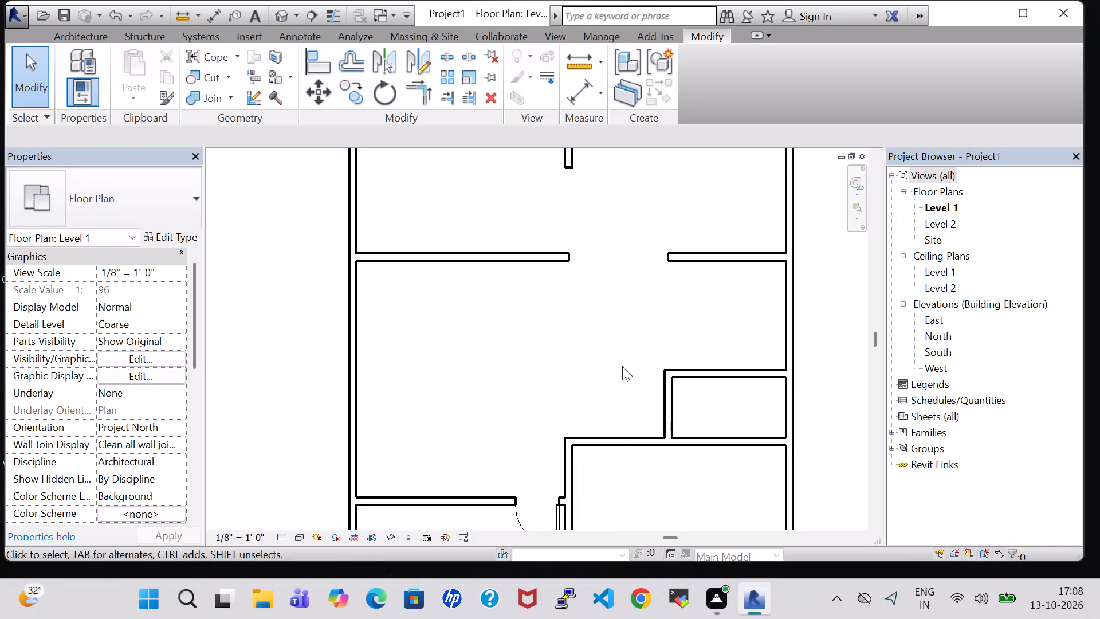
click(563, 437)
drag(565, 437, 565, 430)
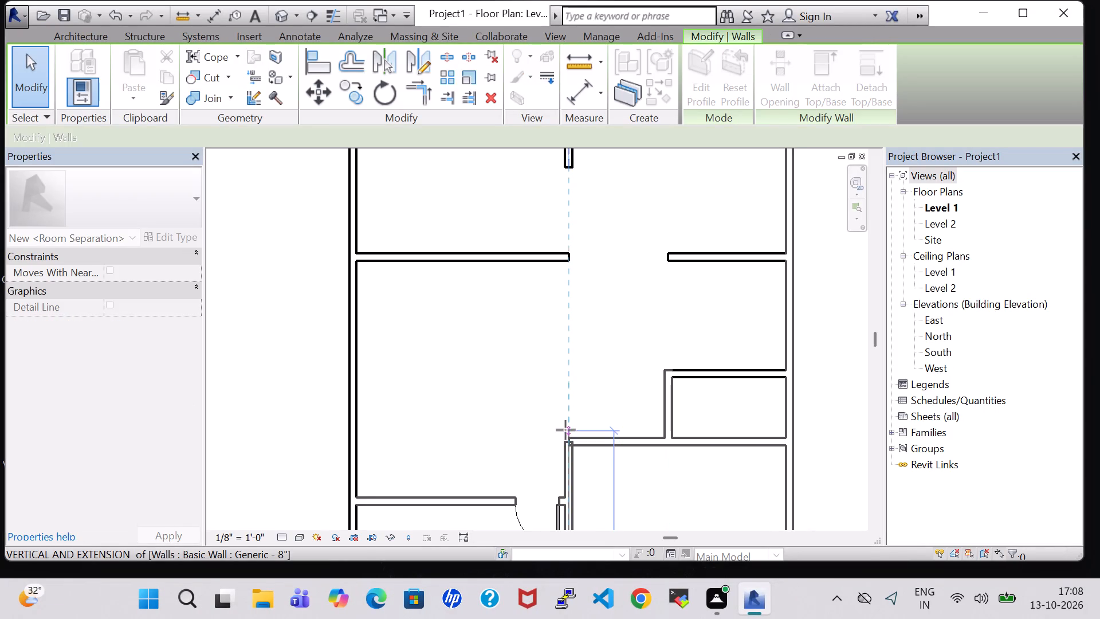
drag(565, 430, 565, 418)
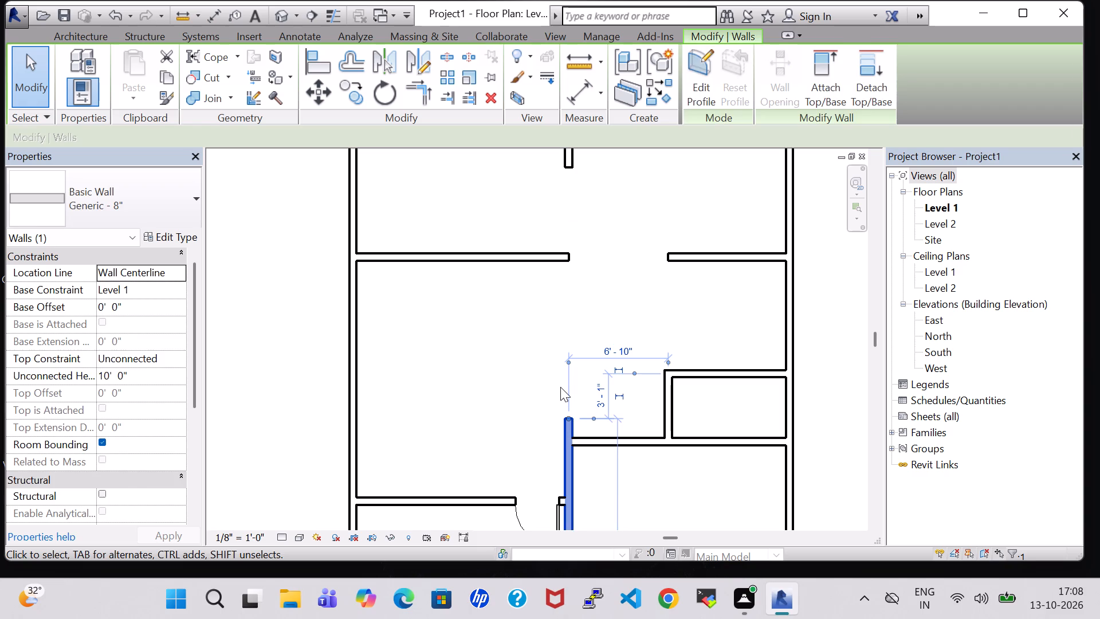
click(560, 387)
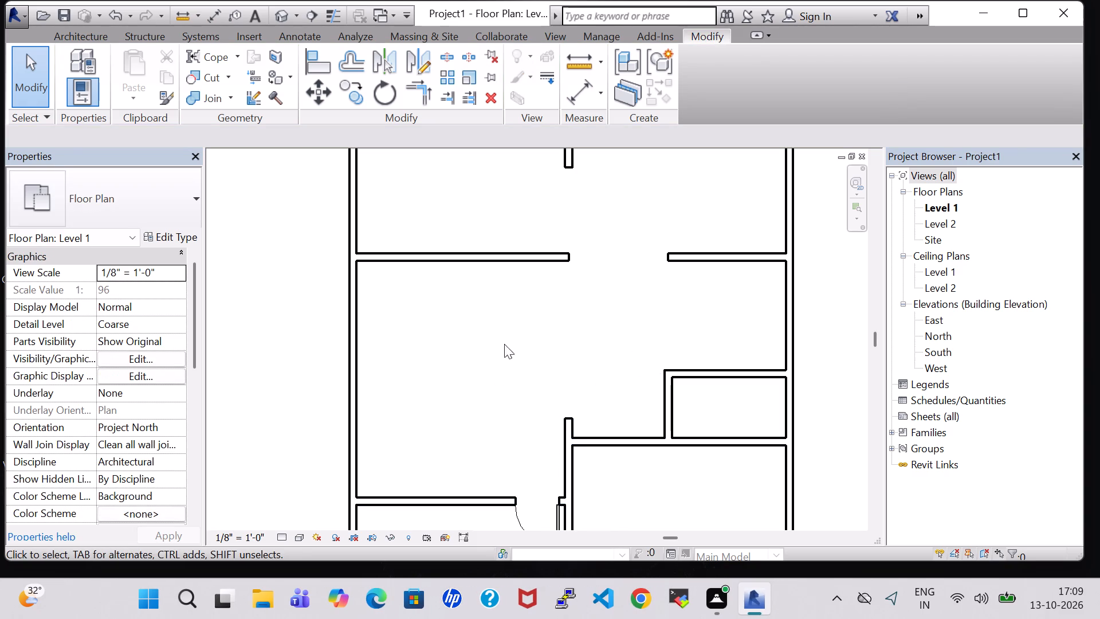
Place two 36" x 84" Single-Flush doors in the east-side cross wall, about 2'-8" from the vertical wall and 2'-2" from the small room's west wall.
scroll(504, 344, down, 2)
middle_drag(506, 309, 500, 423)
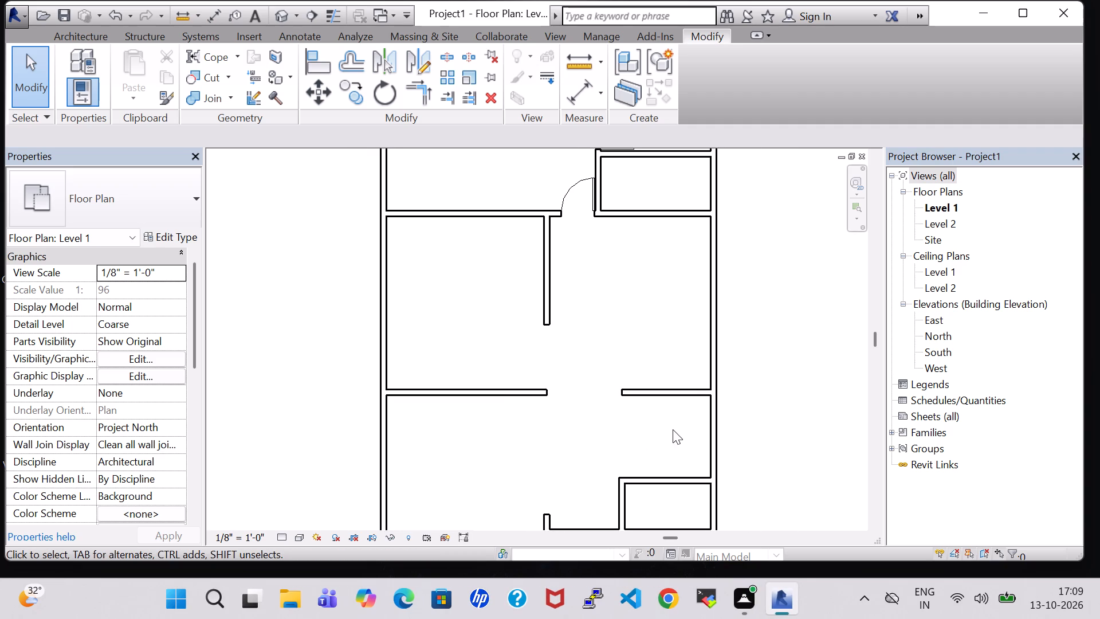
middle_drag(673, 429, 647, 359)
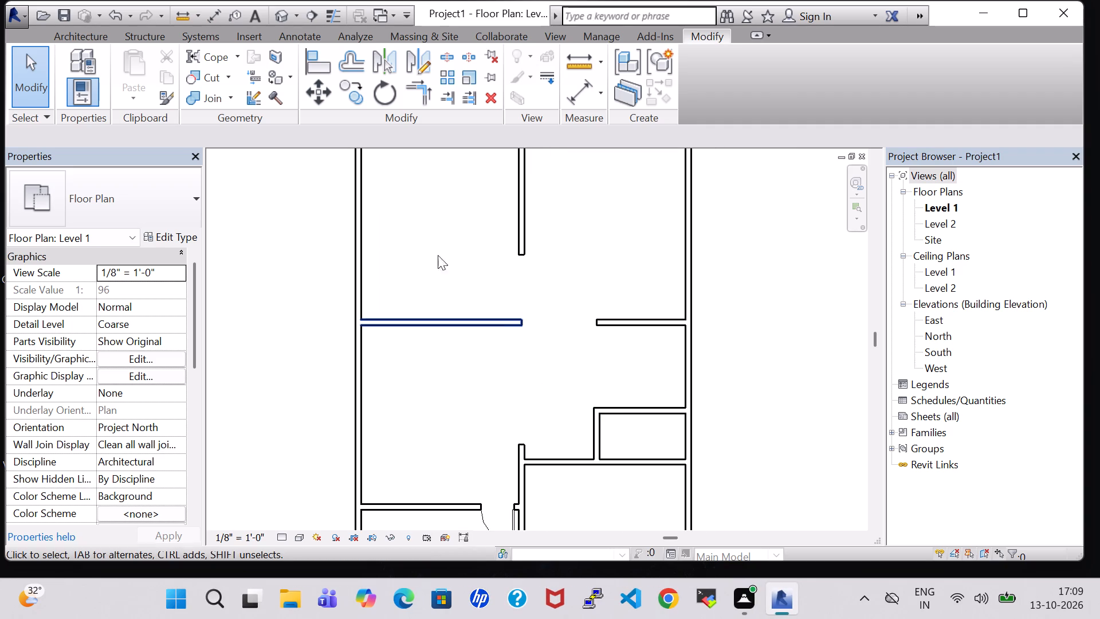
click(88, 33)
click(102, 44)
click(103, 57)
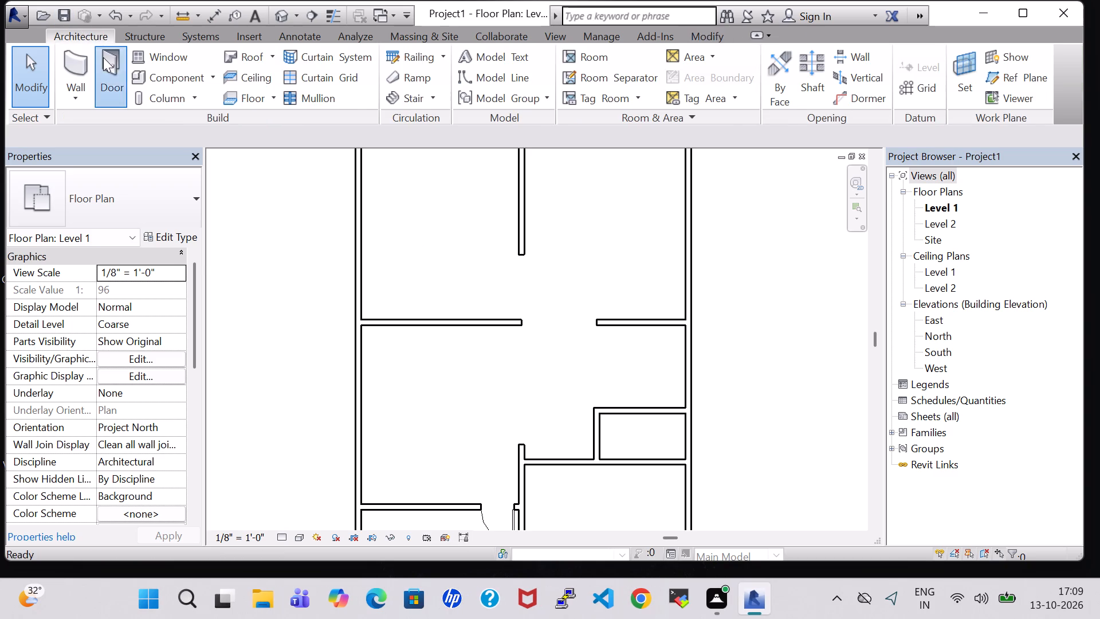
middle_drag(569, 461, 567, 299)
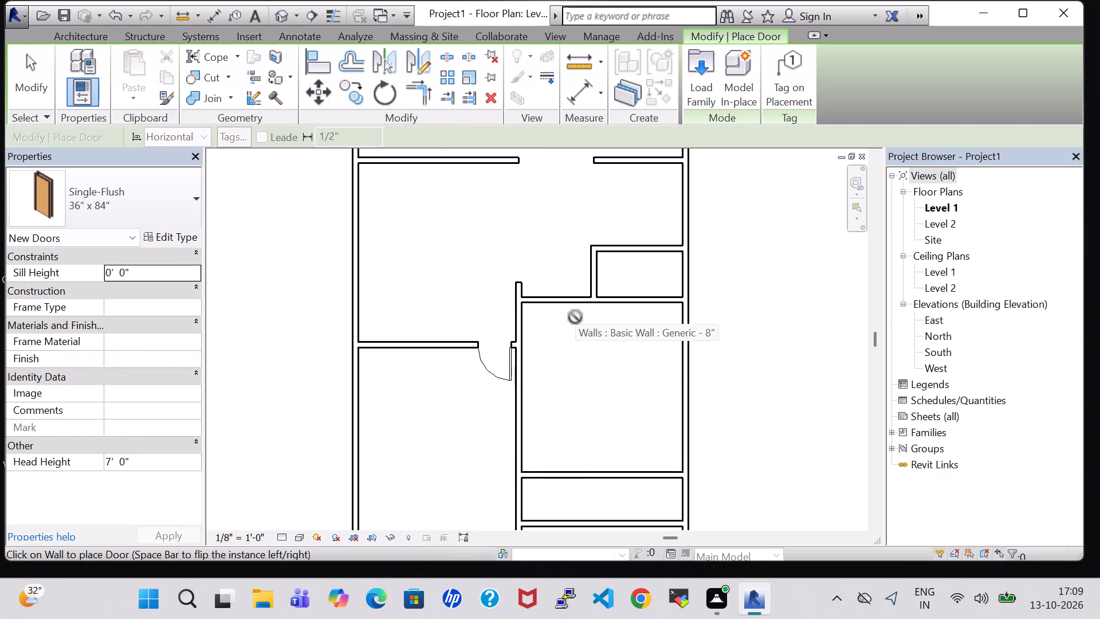
click(548, 306)
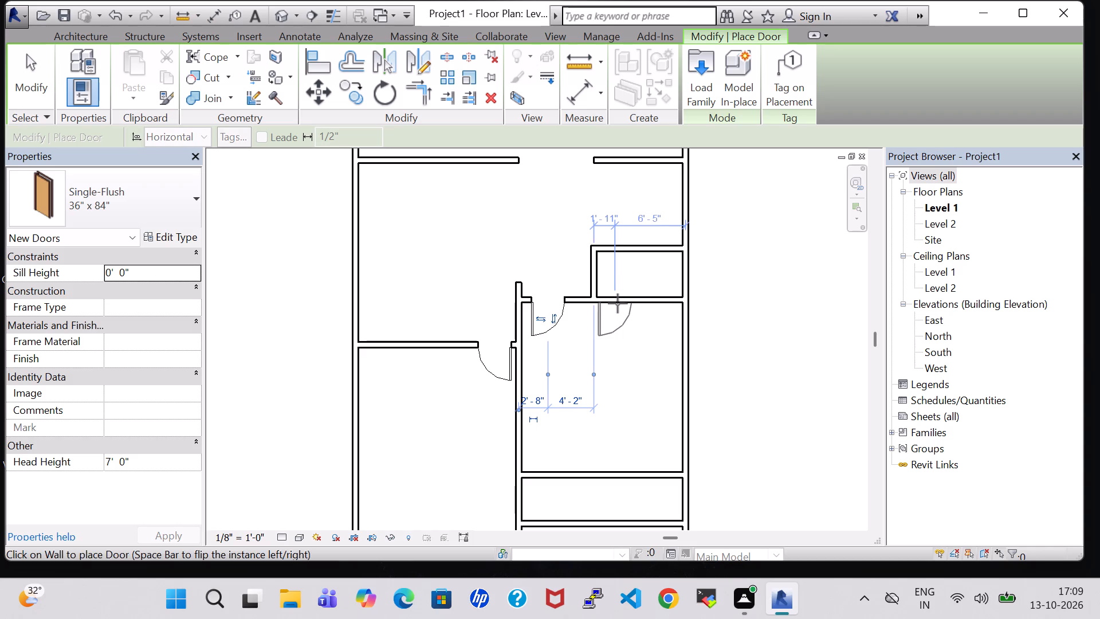
click(618, 303)
scroll(624, 328, down, 2)
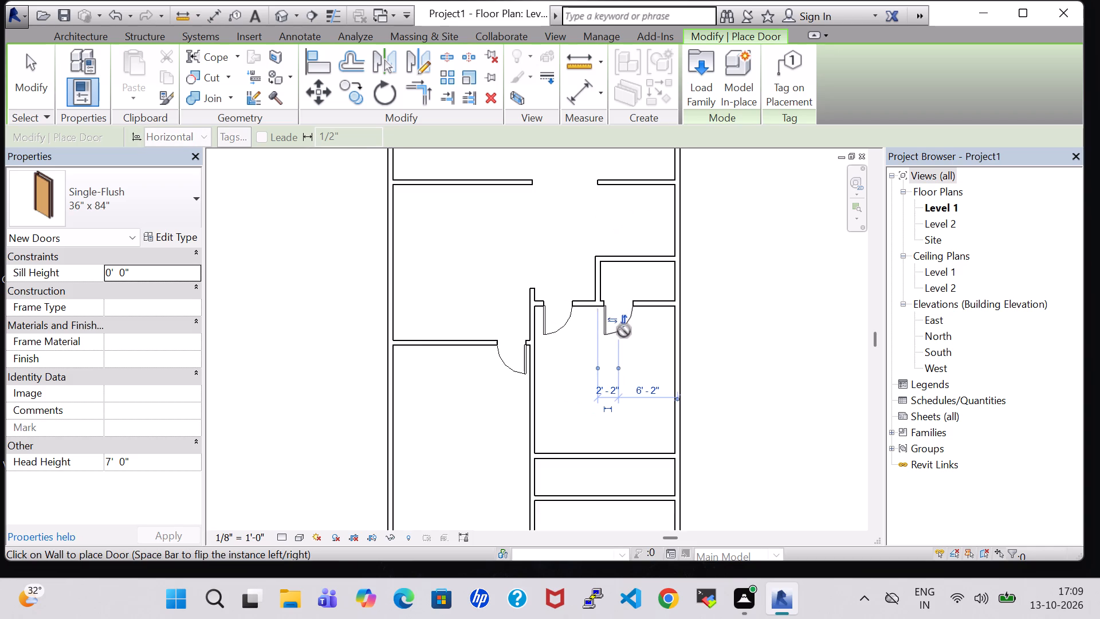
key(Escape)
key(Escape)
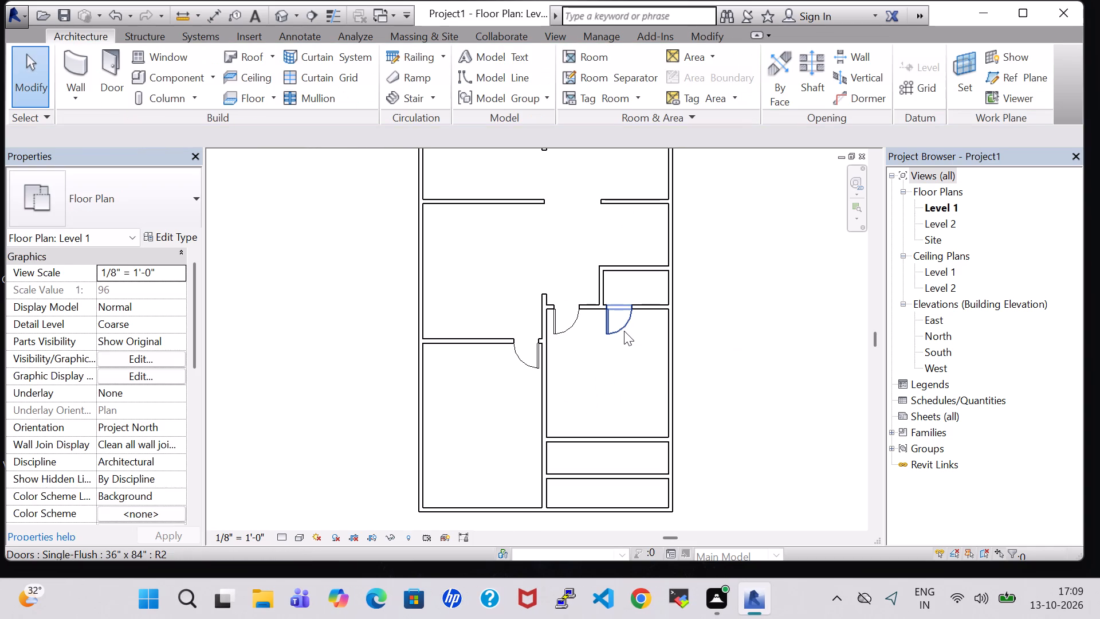
key(Escape)
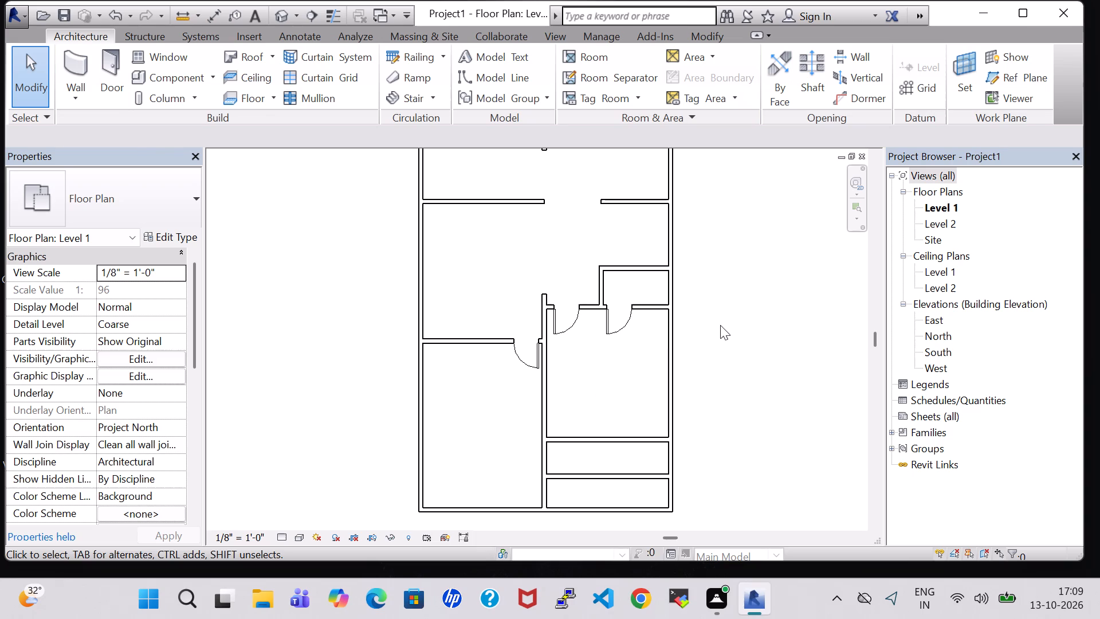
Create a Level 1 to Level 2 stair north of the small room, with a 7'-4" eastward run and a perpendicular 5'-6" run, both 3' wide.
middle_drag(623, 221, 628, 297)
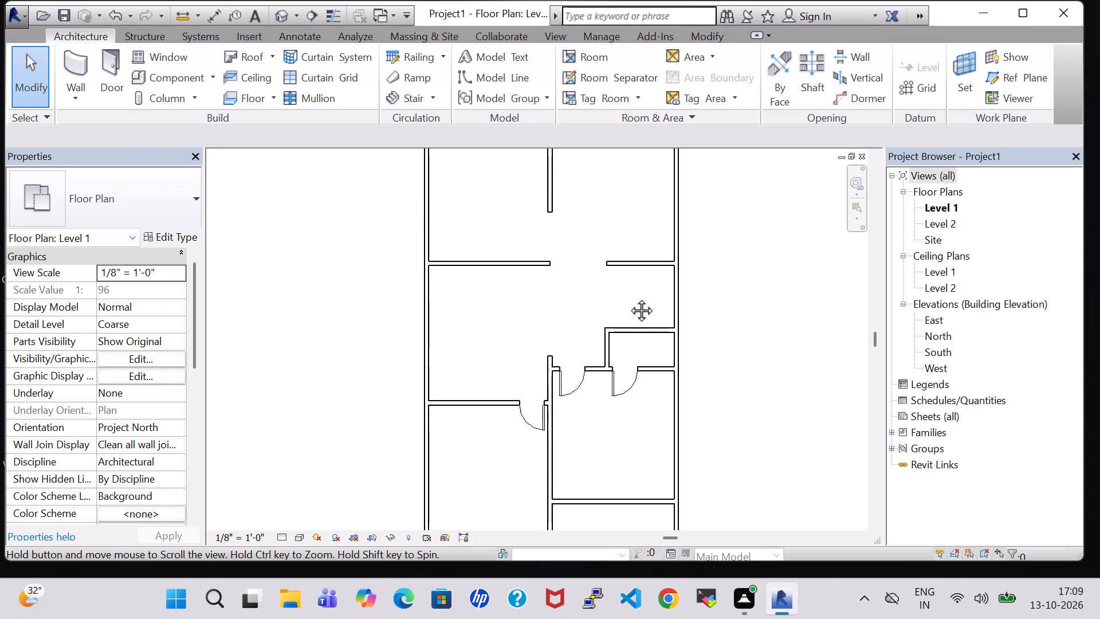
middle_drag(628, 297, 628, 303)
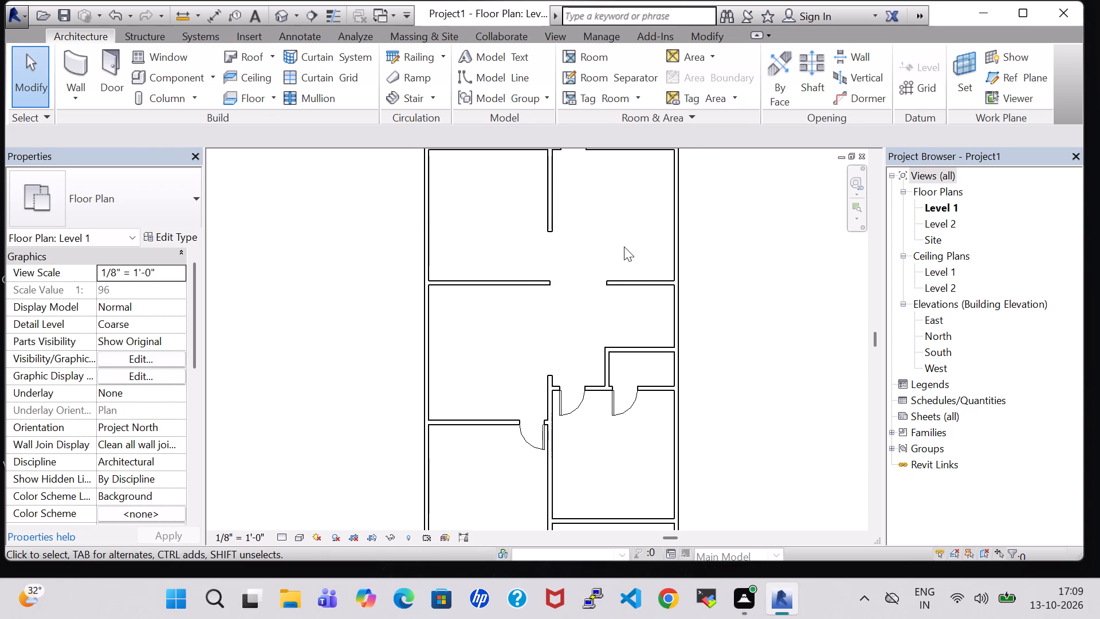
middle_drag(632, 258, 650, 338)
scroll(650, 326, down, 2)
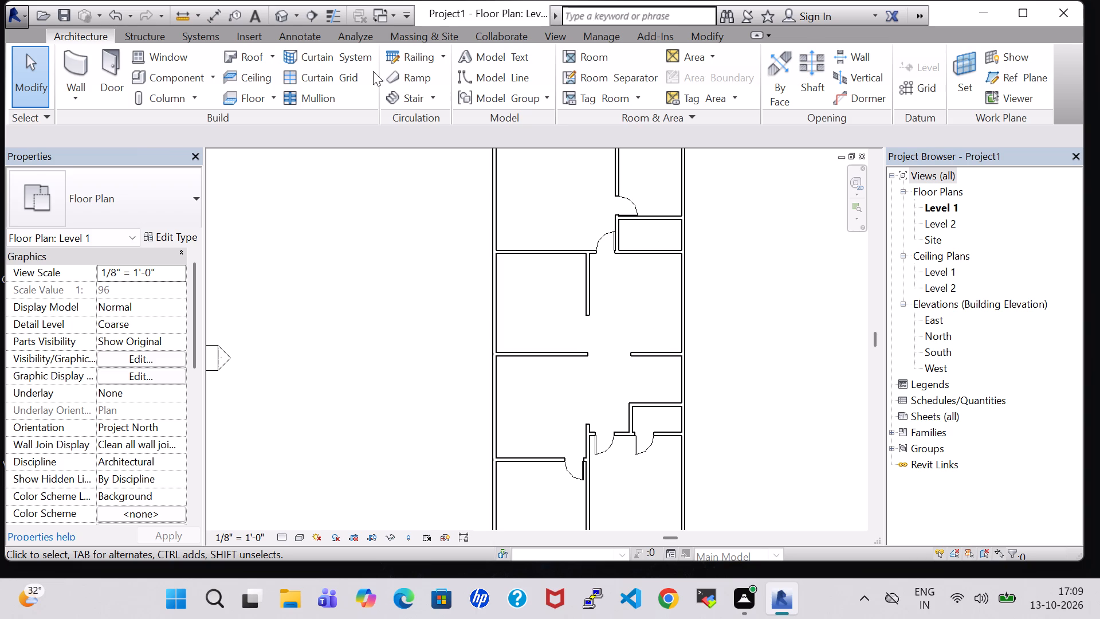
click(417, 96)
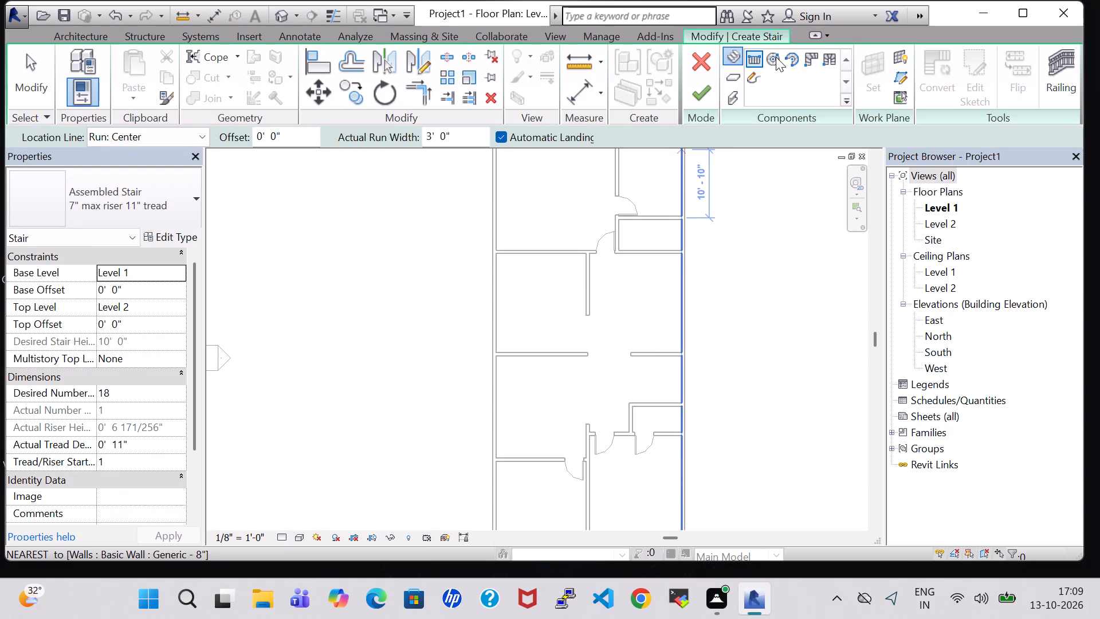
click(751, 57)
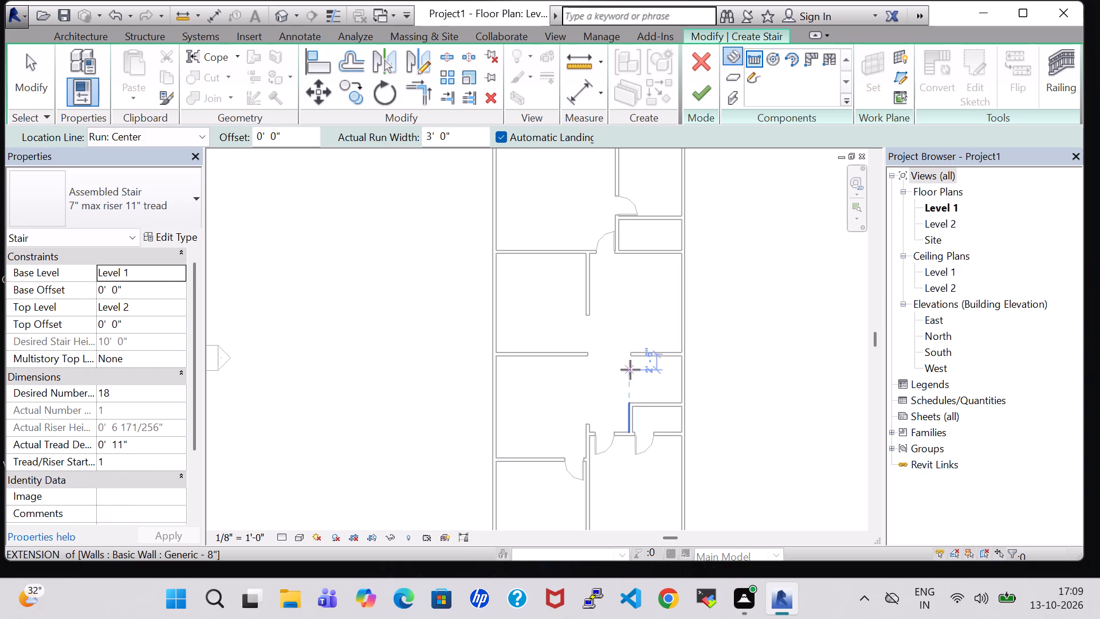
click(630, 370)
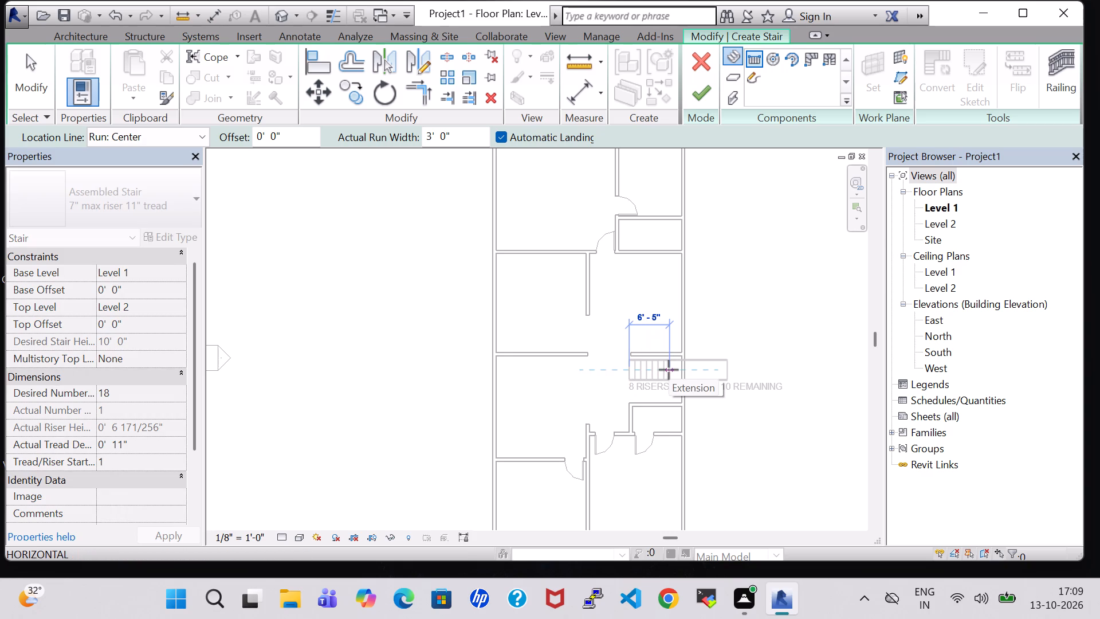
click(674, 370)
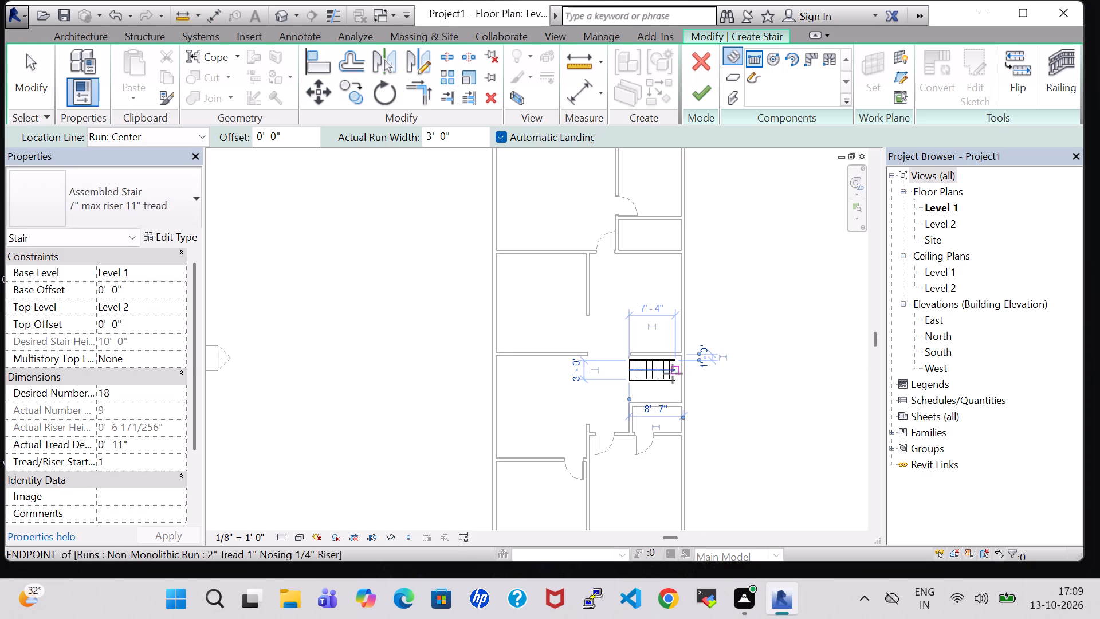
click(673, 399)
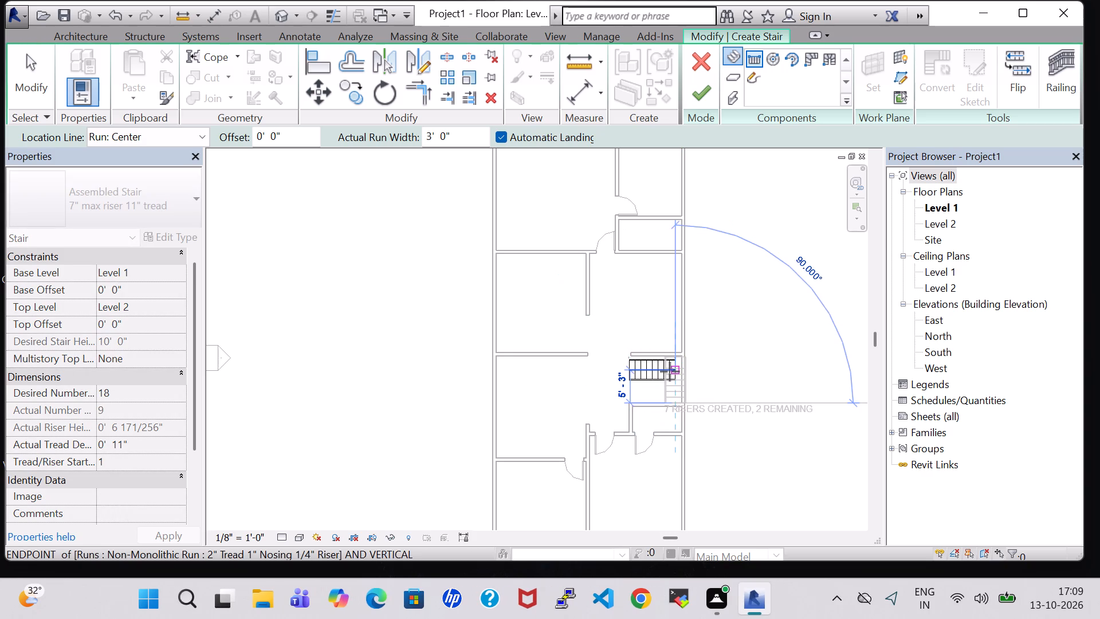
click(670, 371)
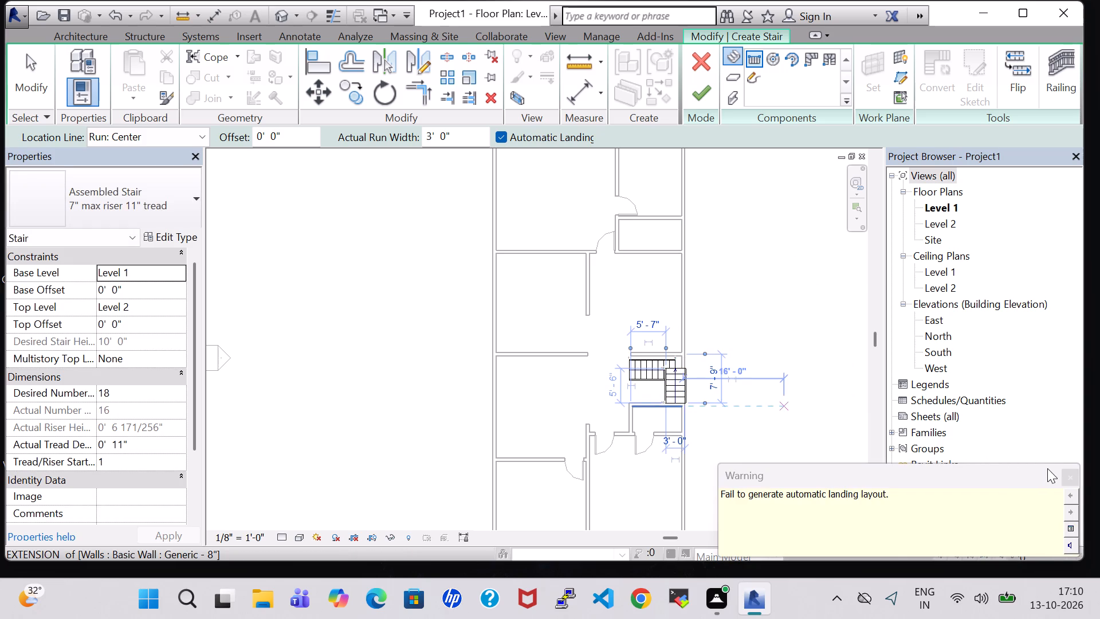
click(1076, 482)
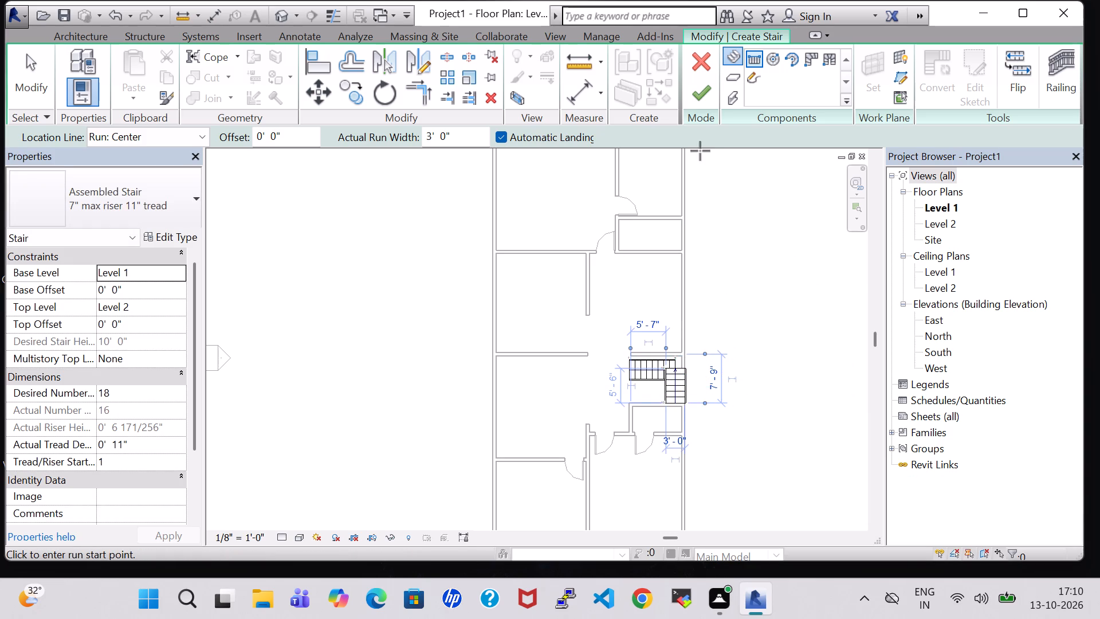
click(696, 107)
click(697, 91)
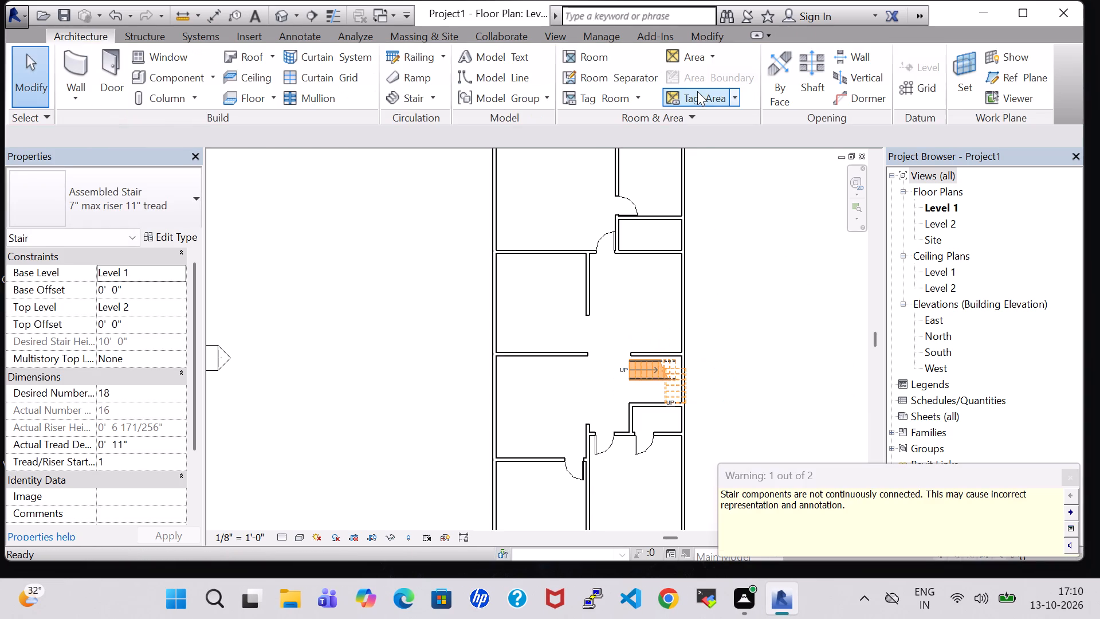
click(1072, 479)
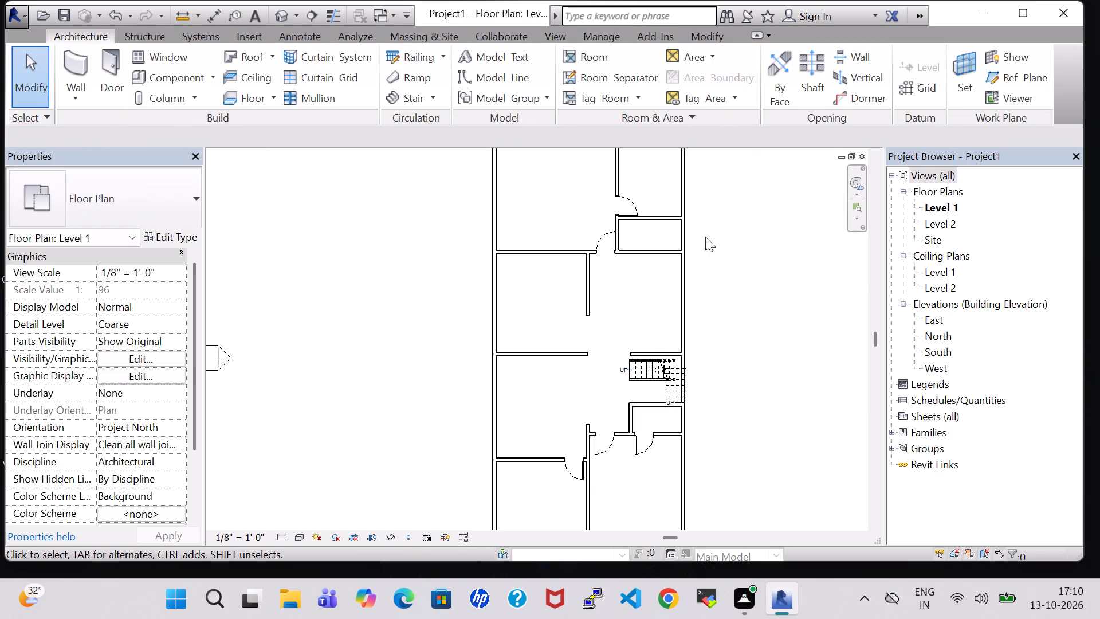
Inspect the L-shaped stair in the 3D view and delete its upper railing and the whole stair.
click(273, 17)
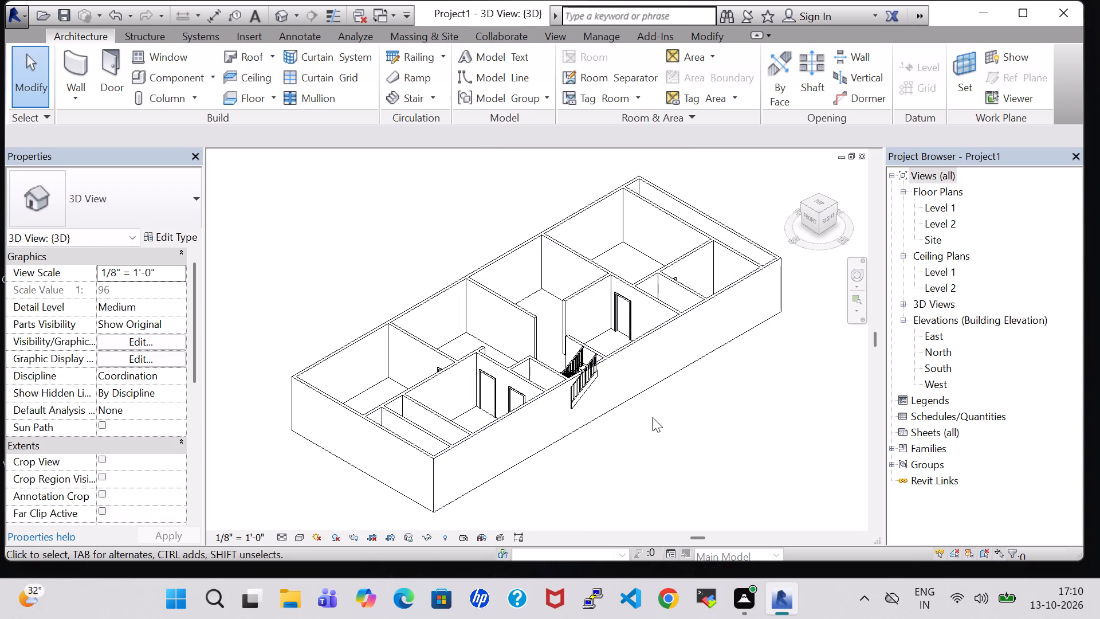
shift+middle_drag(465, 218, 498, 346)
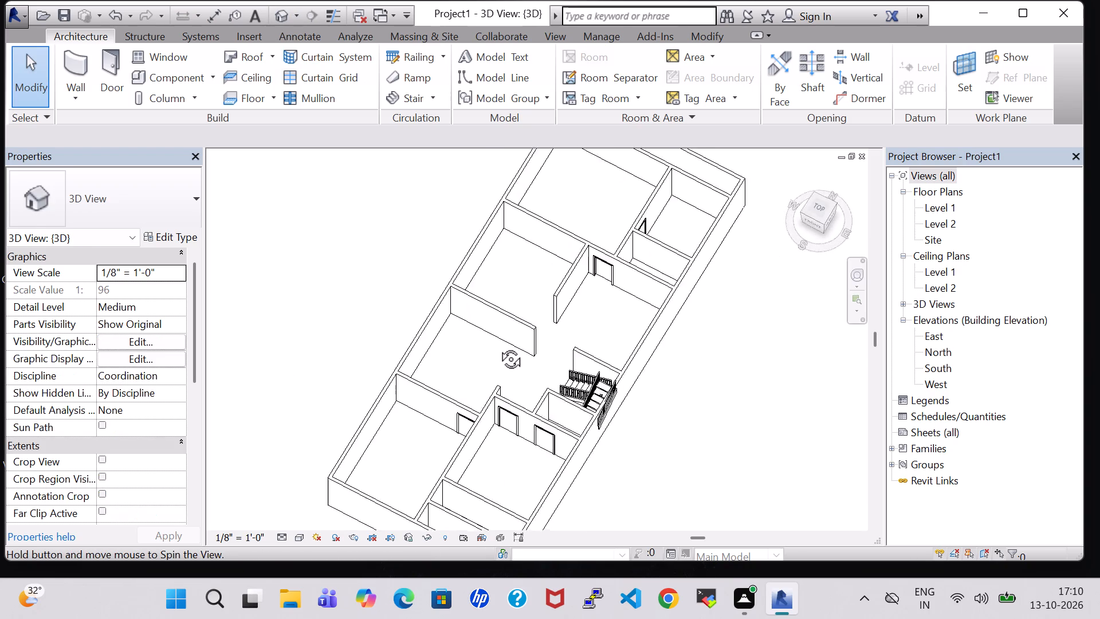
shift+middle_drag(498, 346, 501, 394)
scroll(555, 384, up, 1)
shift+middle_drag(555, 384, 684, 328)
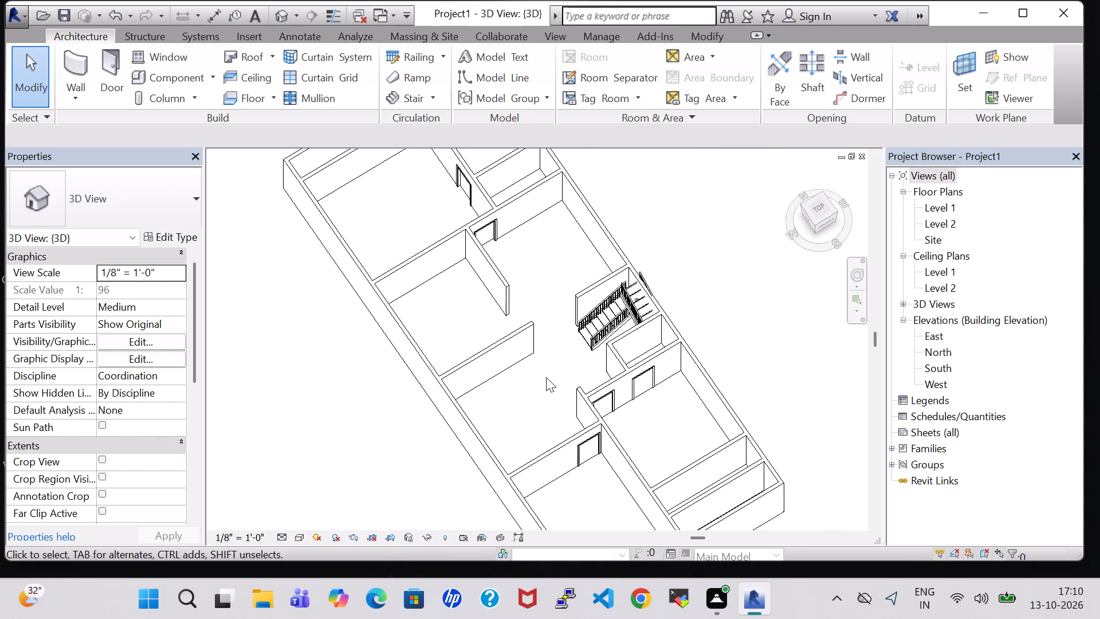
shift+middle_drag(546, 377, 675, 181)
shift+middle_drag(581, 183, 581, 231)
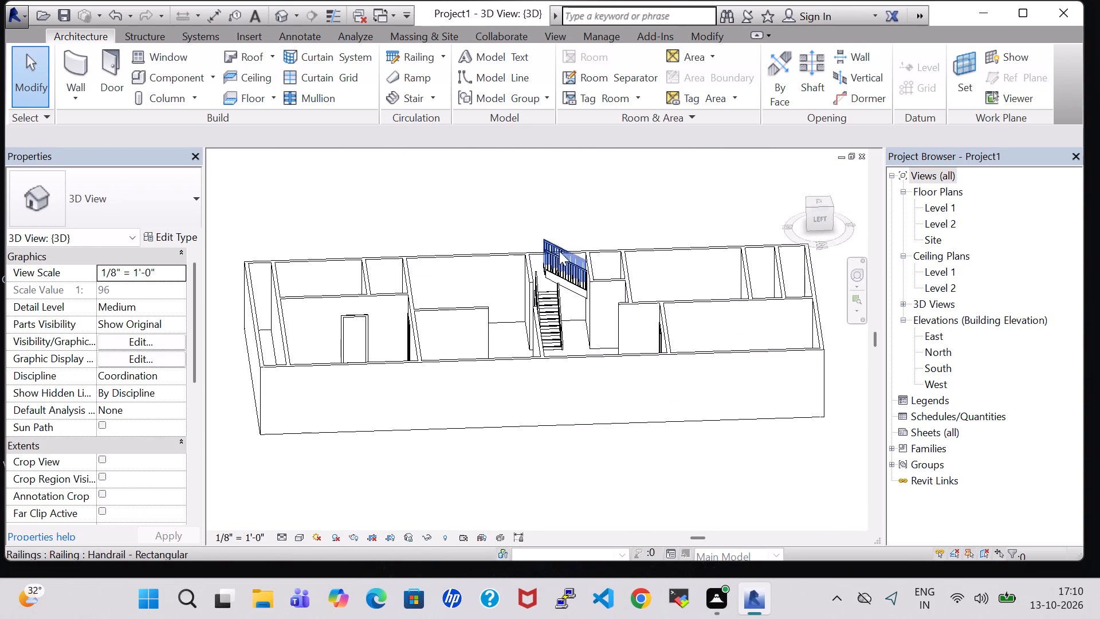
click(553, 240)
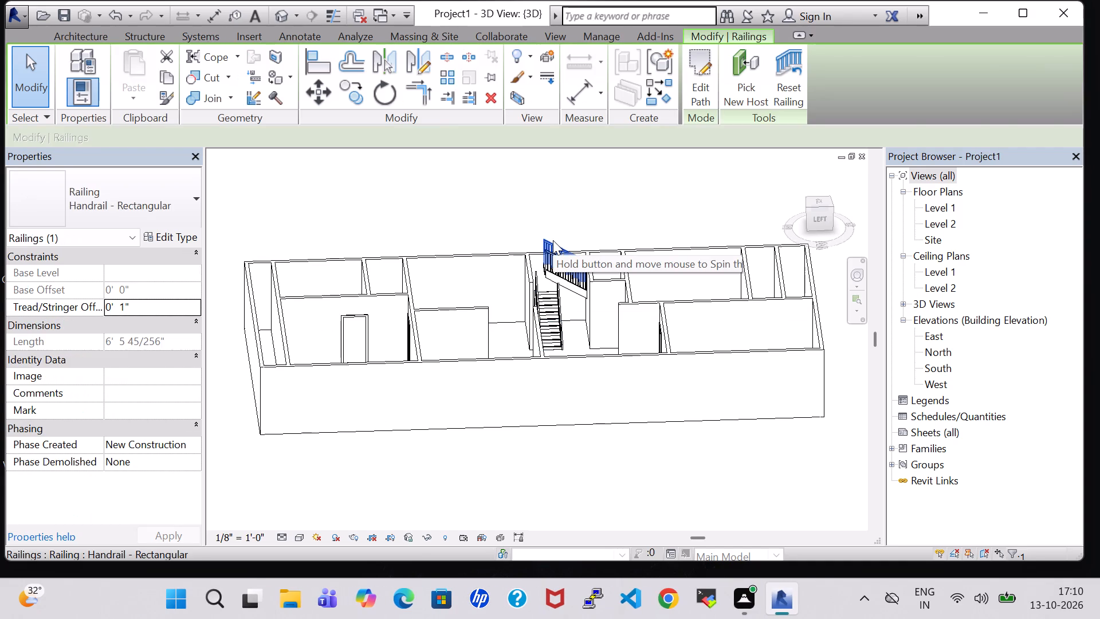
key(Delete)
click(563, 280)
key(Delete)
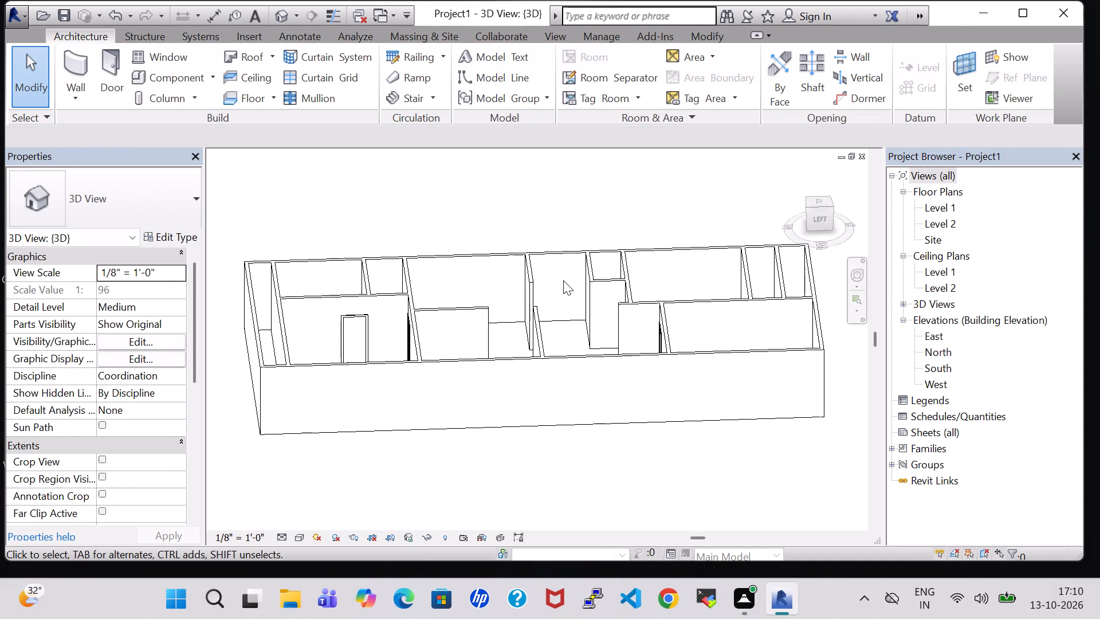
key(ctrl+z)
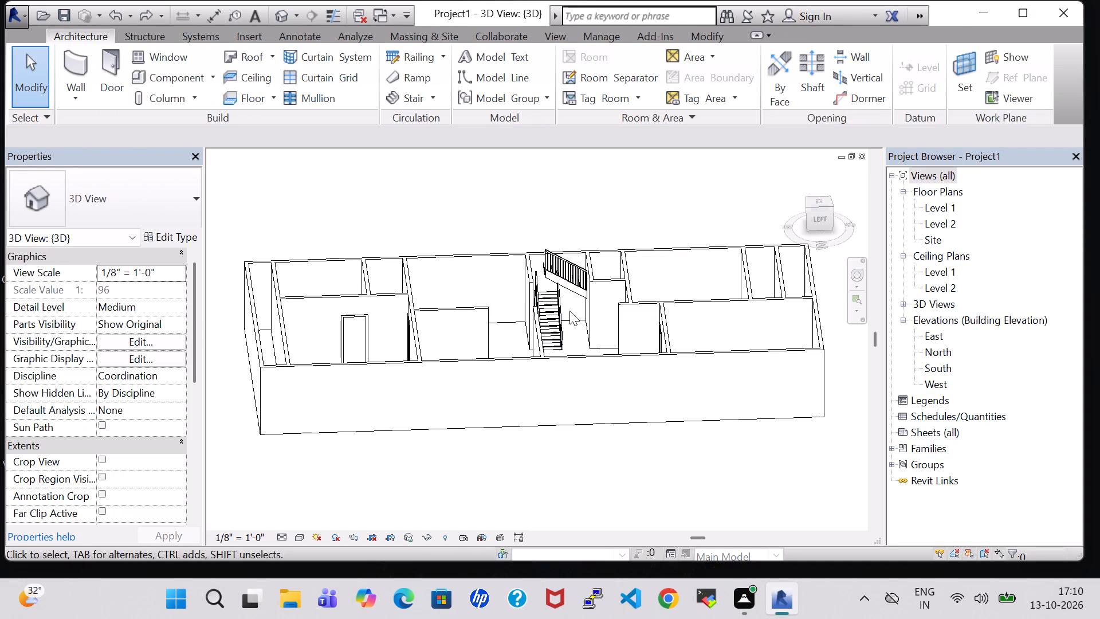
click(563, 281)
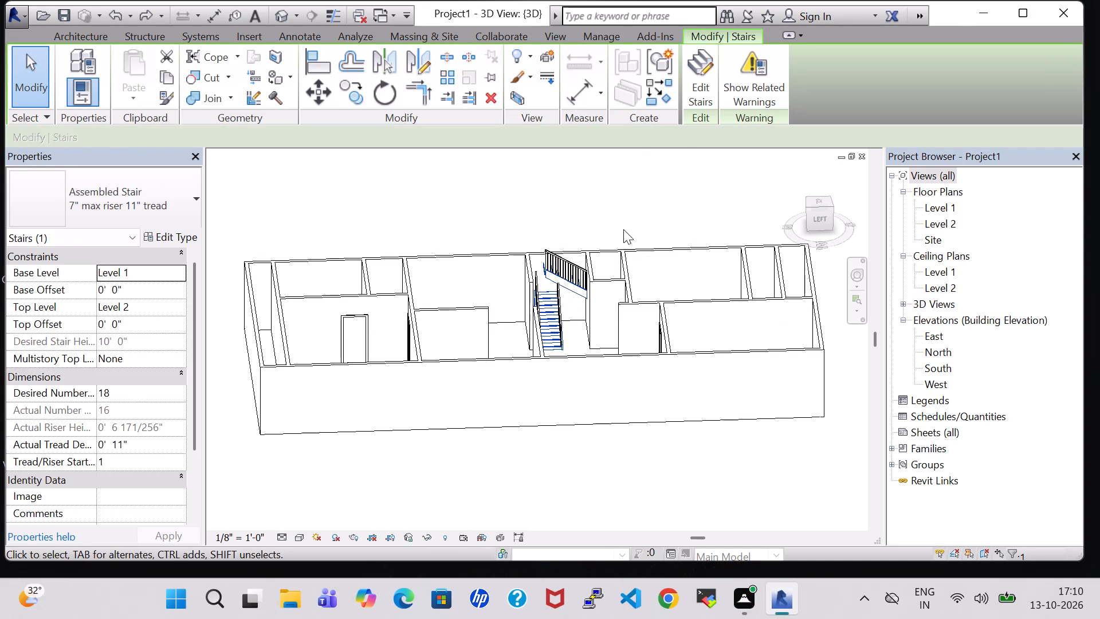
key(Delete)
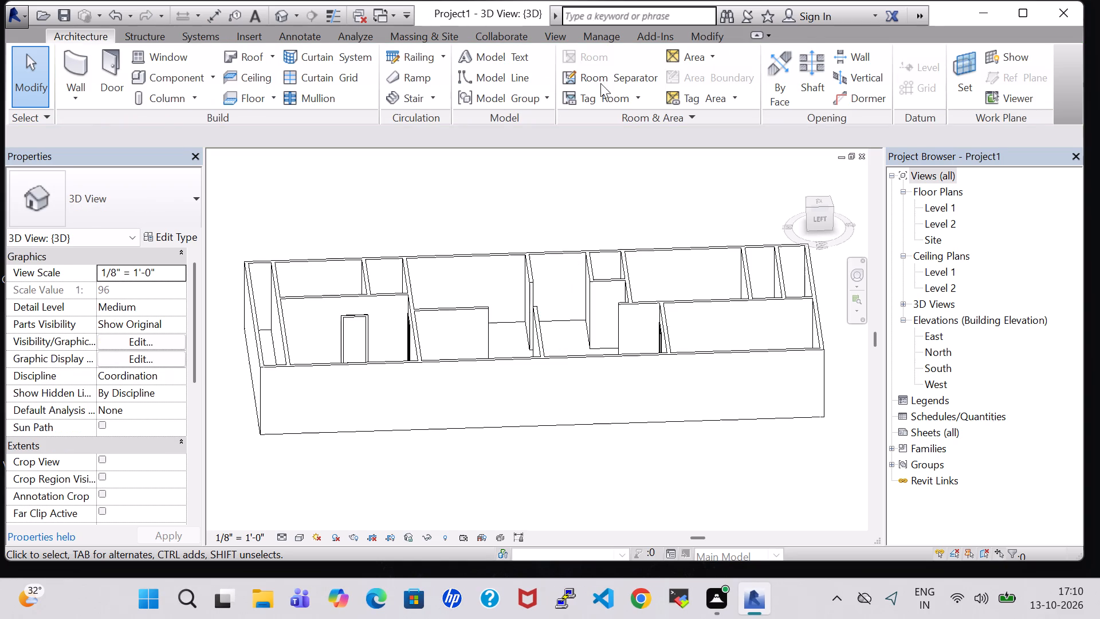
Open the Level 1 floor plan.
double_click(947, 210)
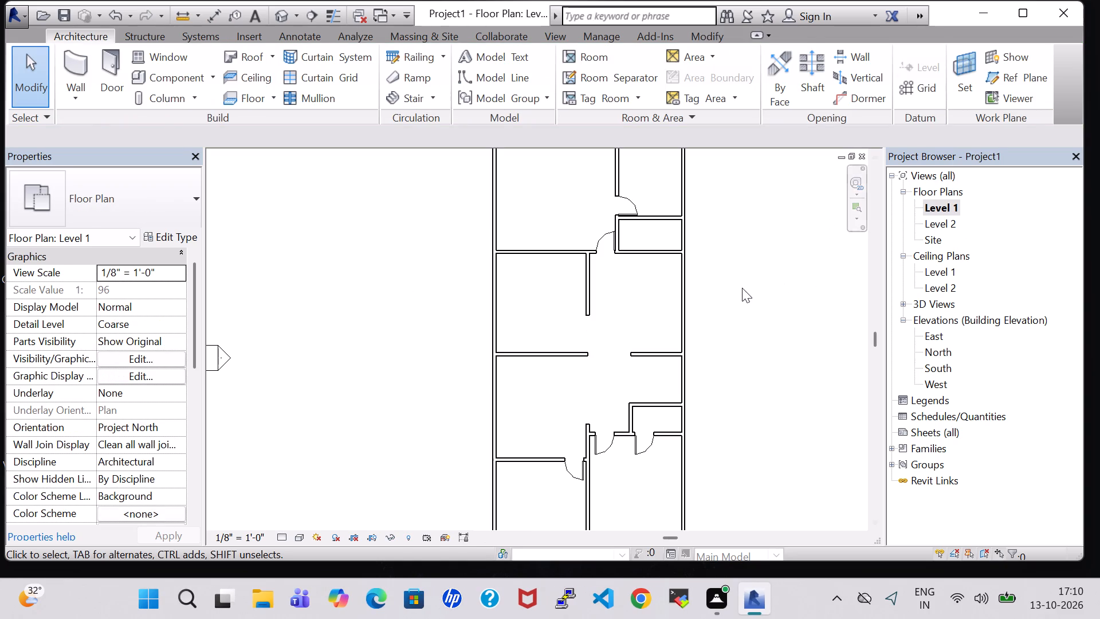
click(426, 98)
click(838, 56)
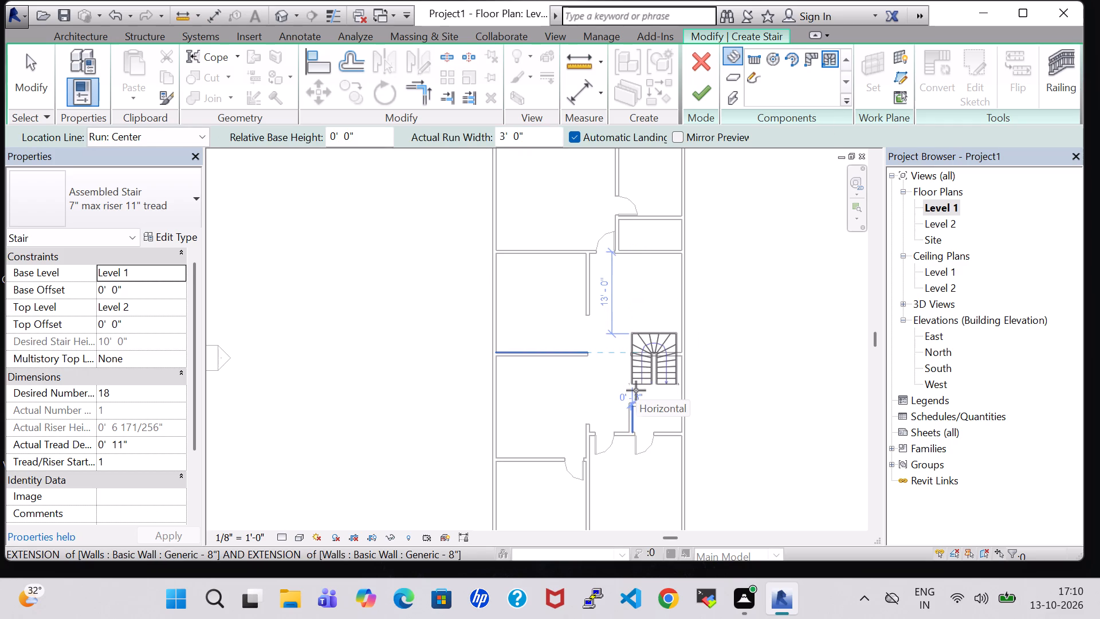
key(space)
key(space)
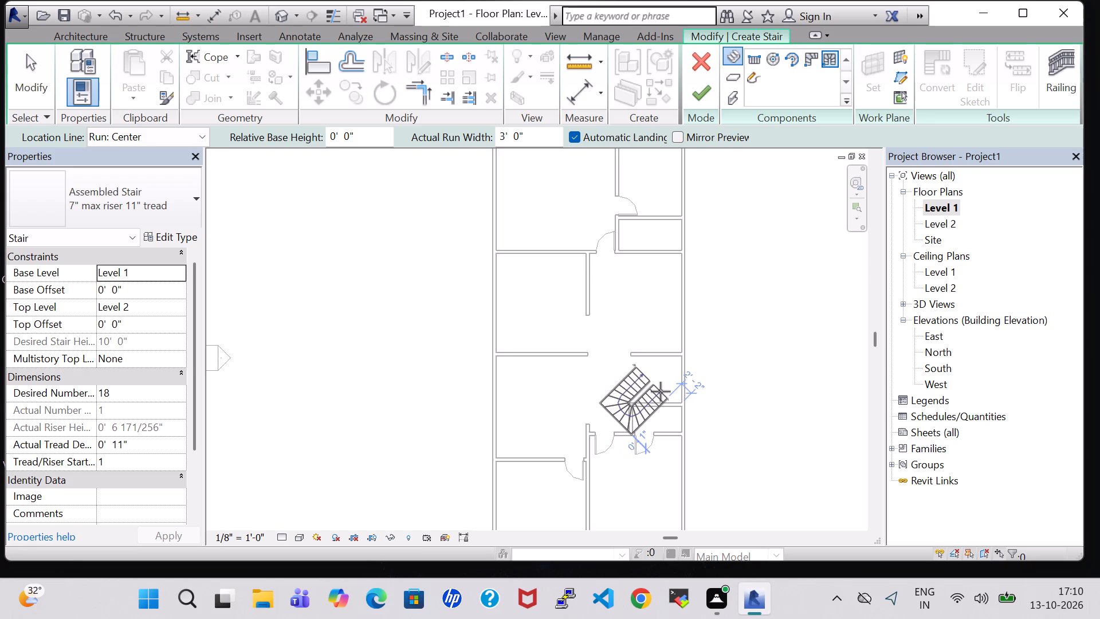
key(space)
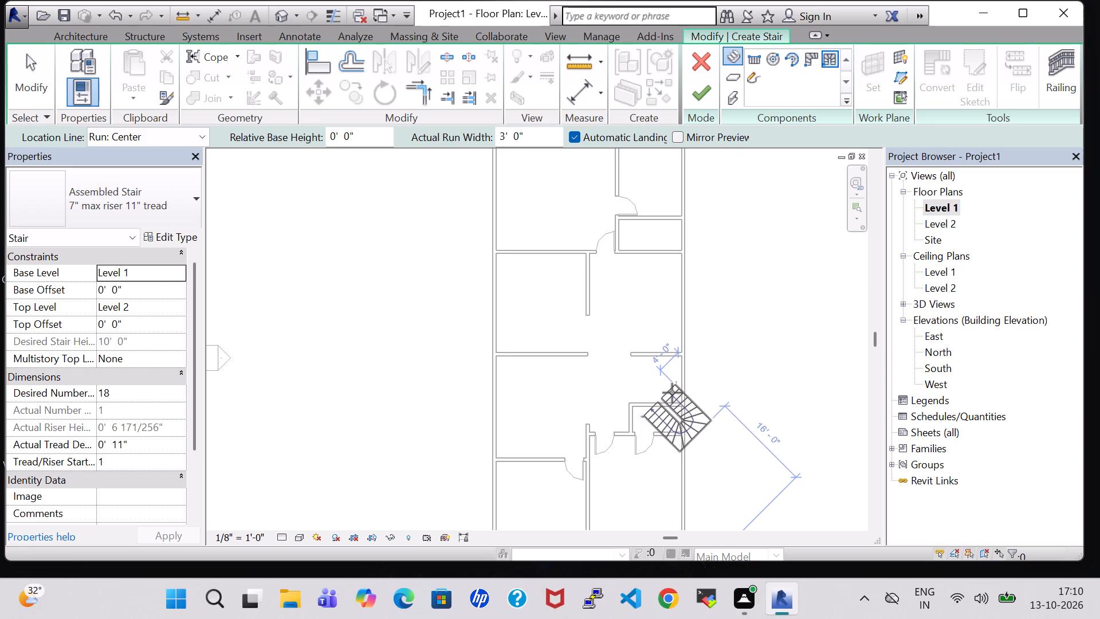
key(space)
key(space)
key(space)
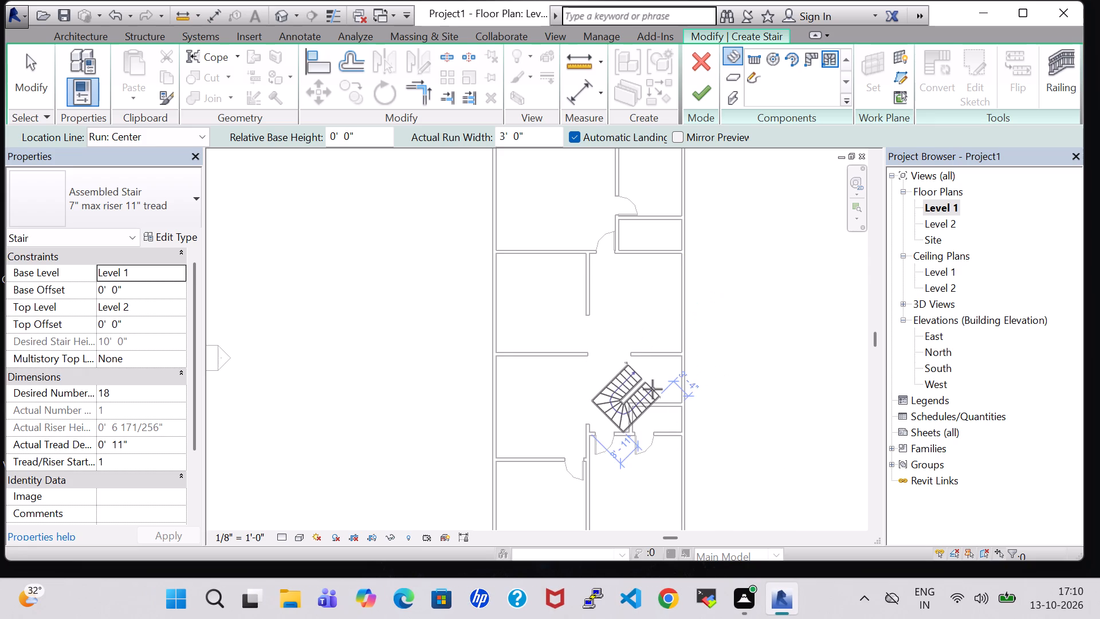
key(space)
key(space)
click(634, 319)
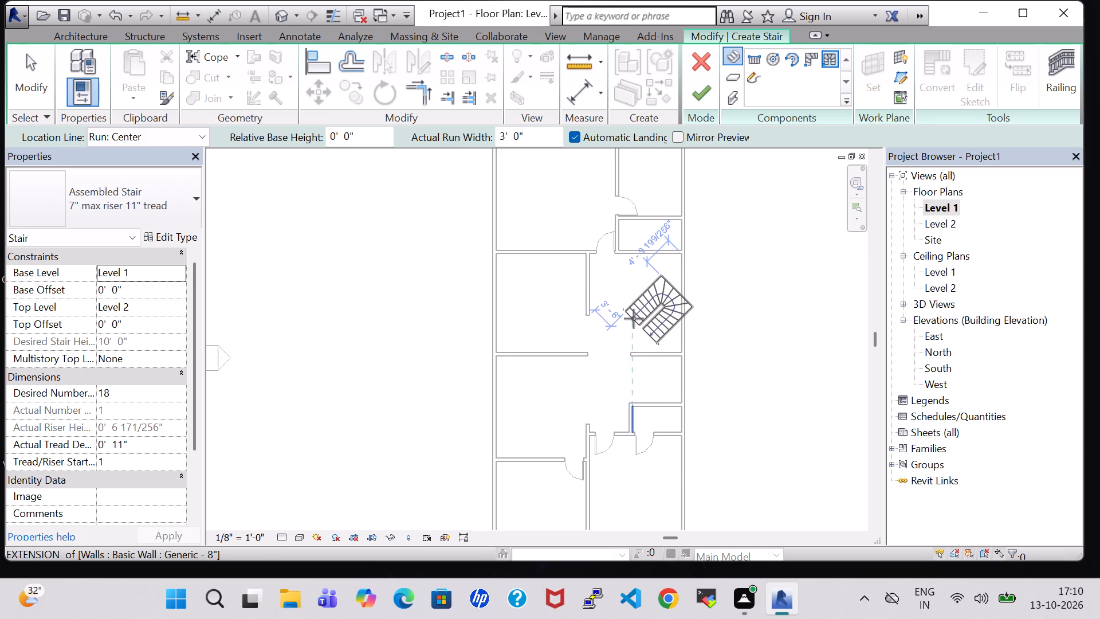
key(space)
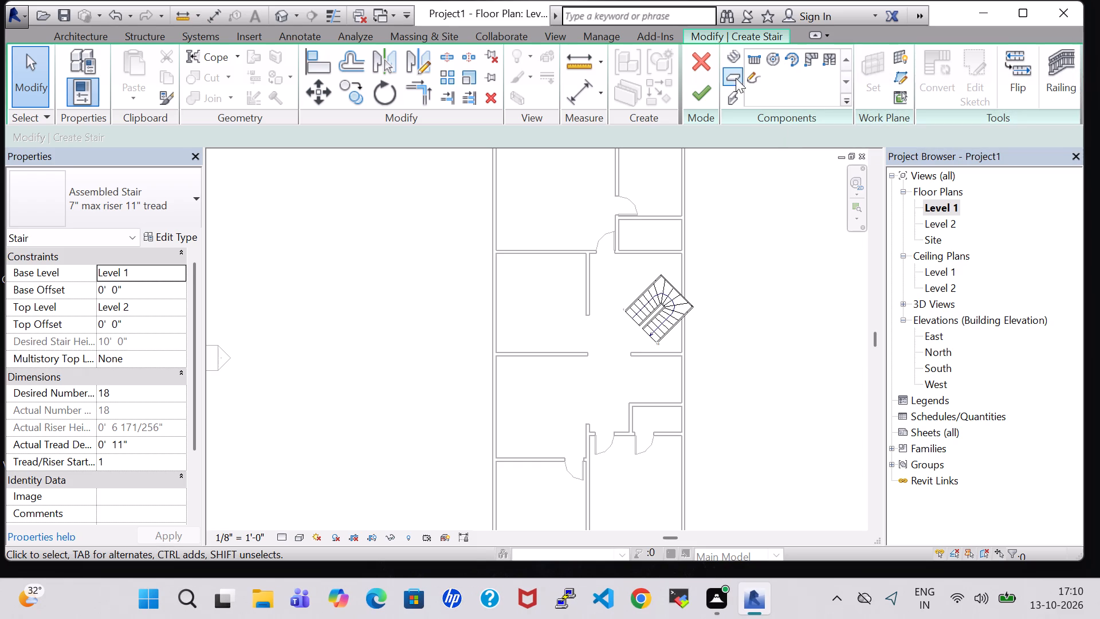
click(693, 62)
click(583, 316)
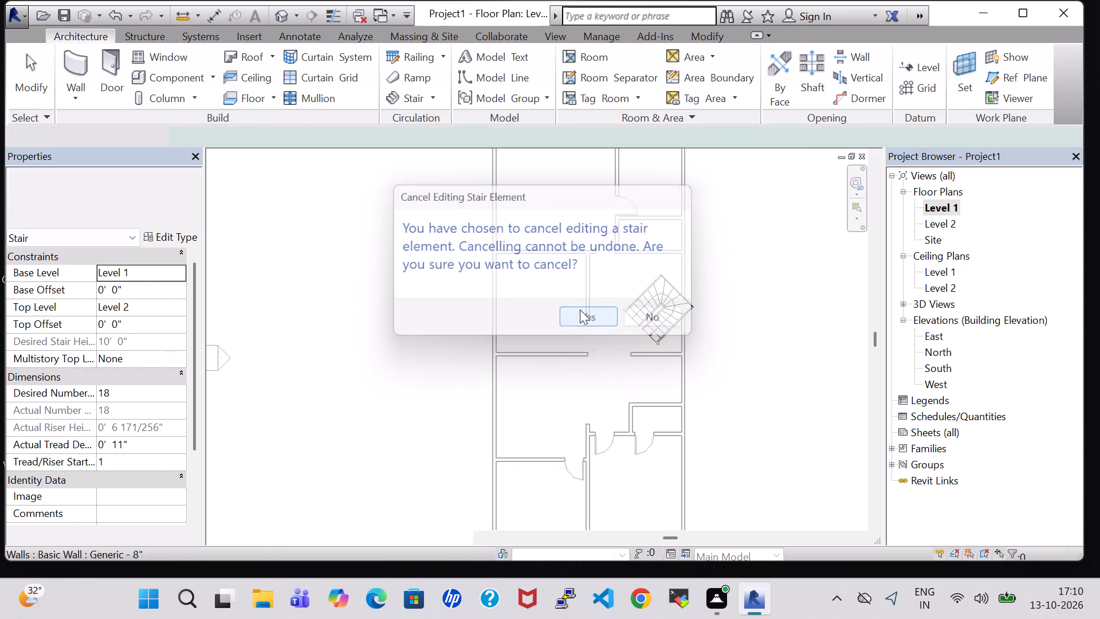
Start a Level 1 to Level 2 stair with a 3' wide, 7'-4" eastward run beginning in line with the small room's west wall.
click(411, 105)
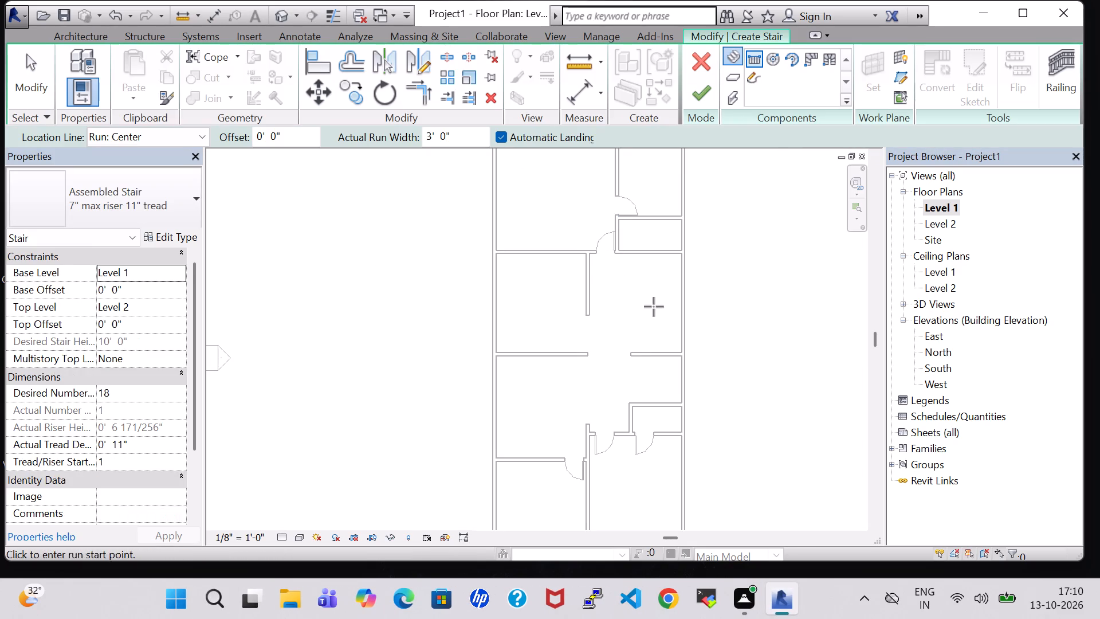
click(632, 311)
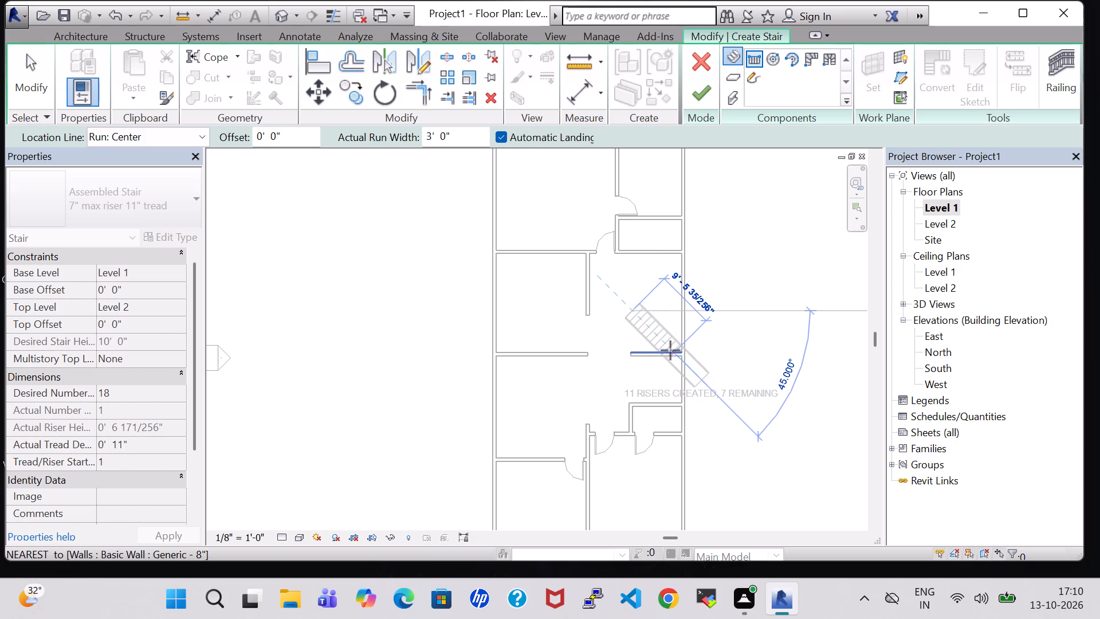
key(Escape)
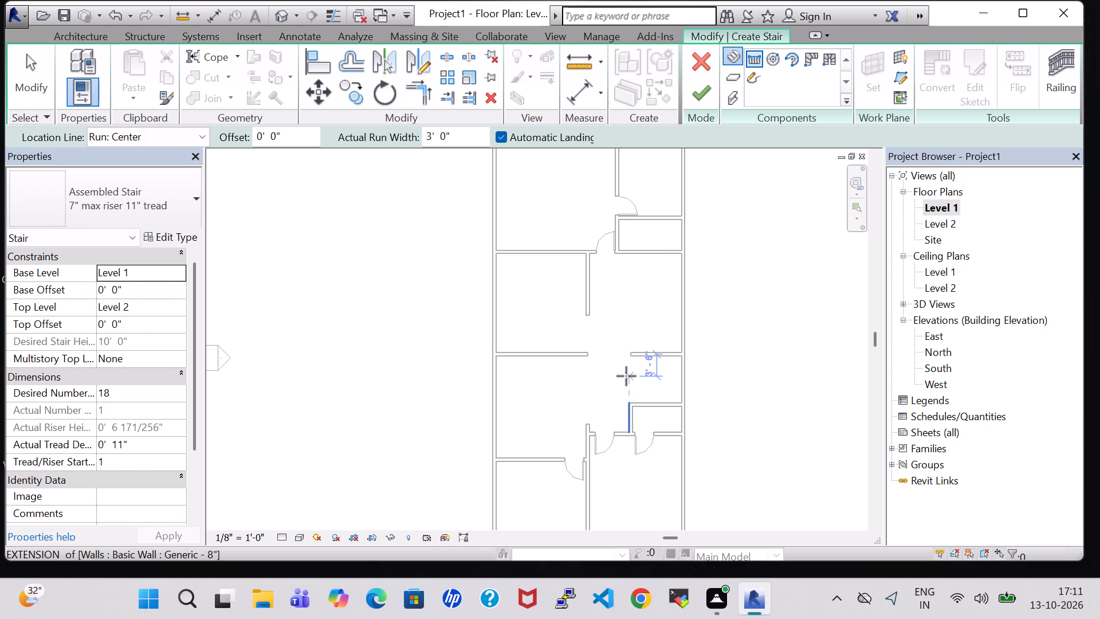
click(626, 376)
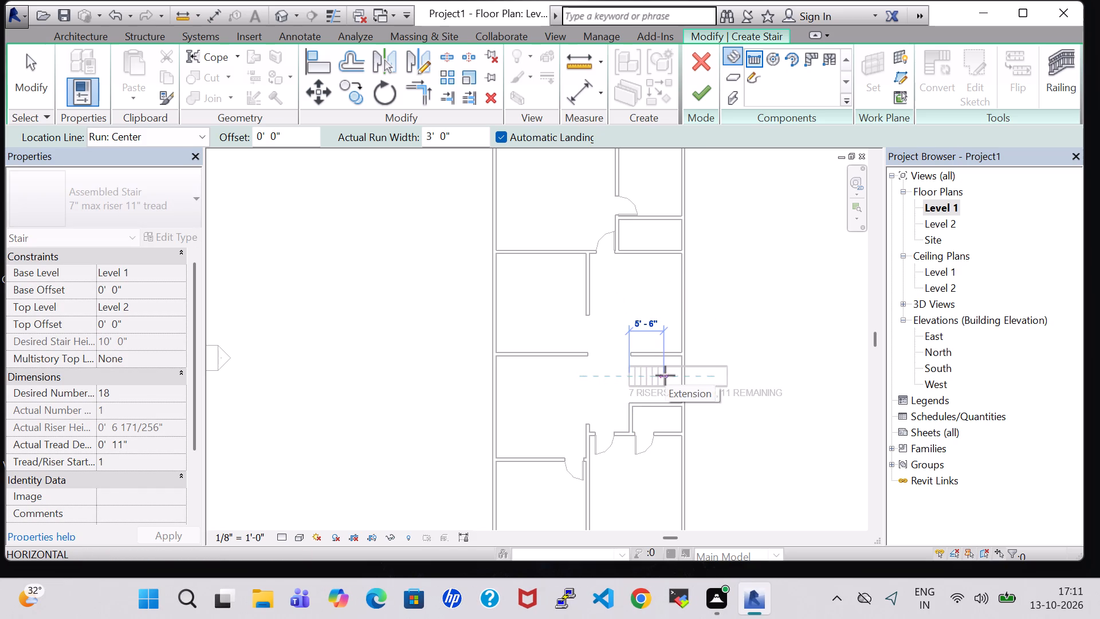
click(674, 375)
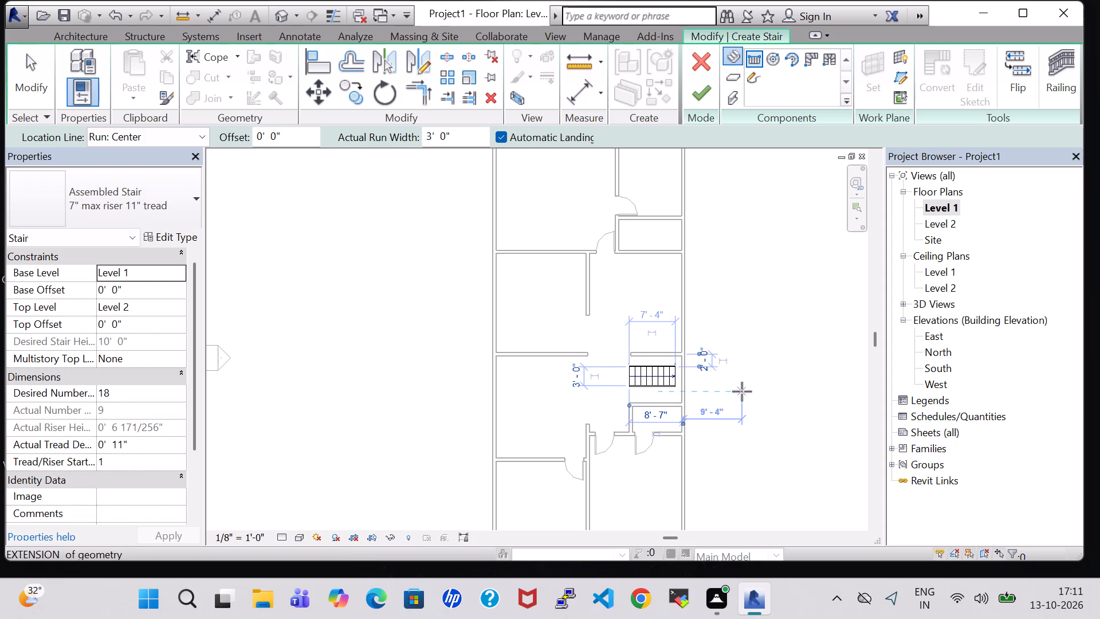
key(Escape)
key(Escape)
Nudge the 7'-4" stair run north so it sits close against the cross wall above it.
click(663, 378)
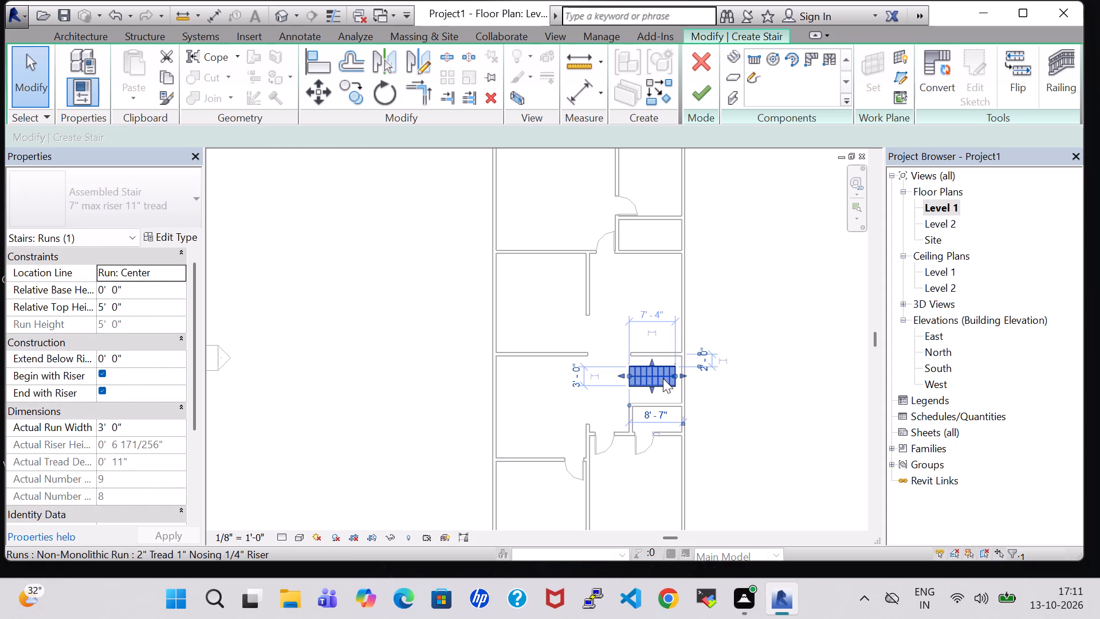
key(Up)
key(Up)
click(715, 379)
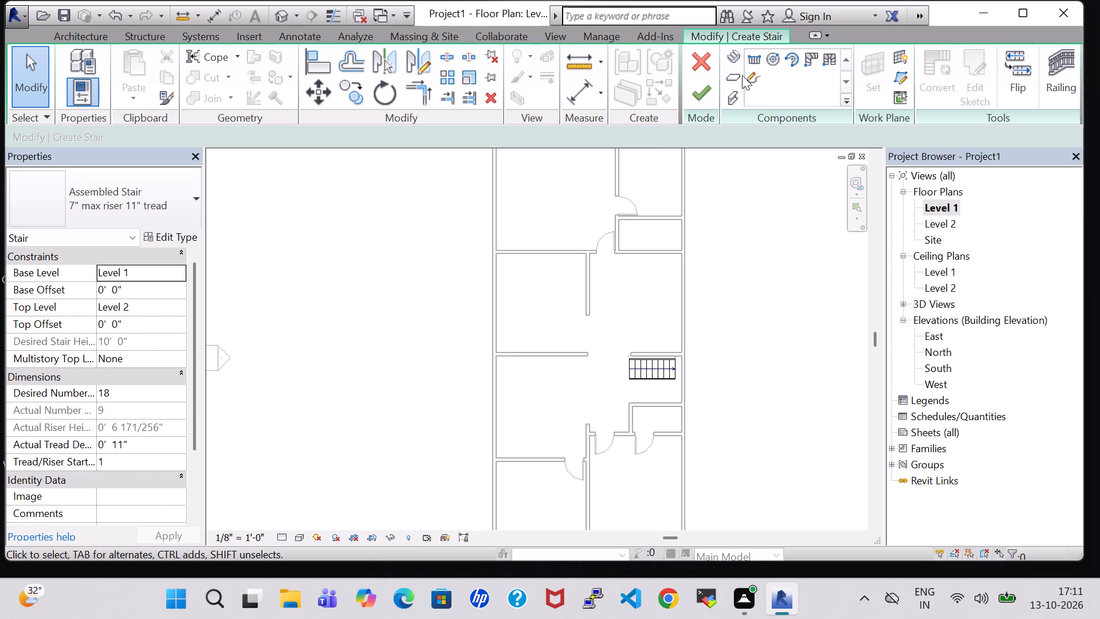
Draw a second 3' wide run about 2'-9" southward from below the first run's east end to the small room's north wall.
click(749, 61)
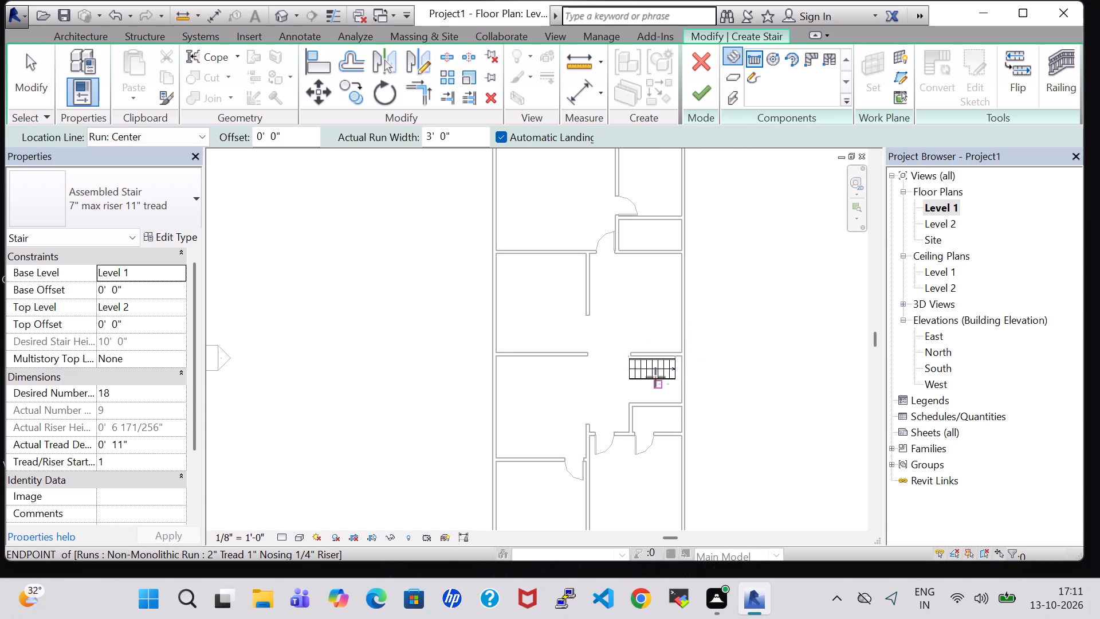
click(670, 377)
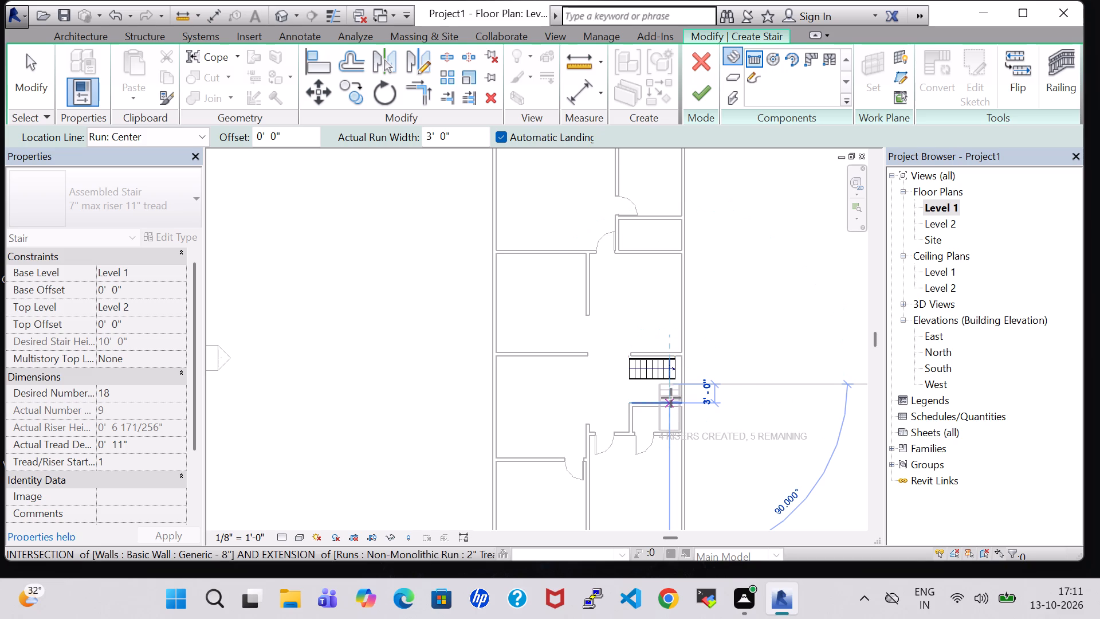
click(671, 397)
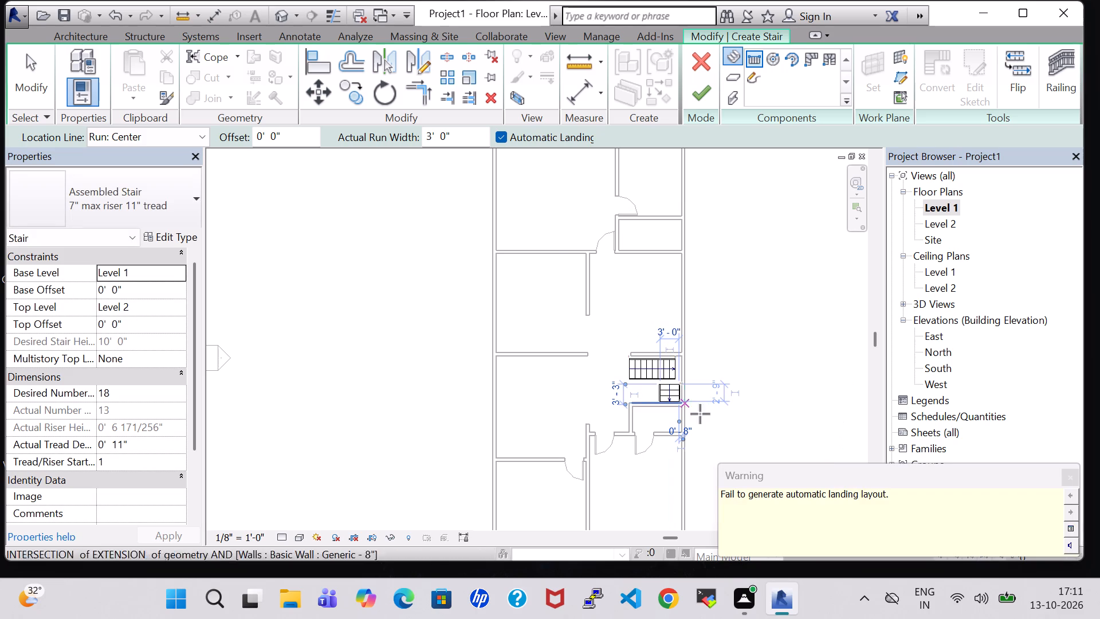
key(Up)
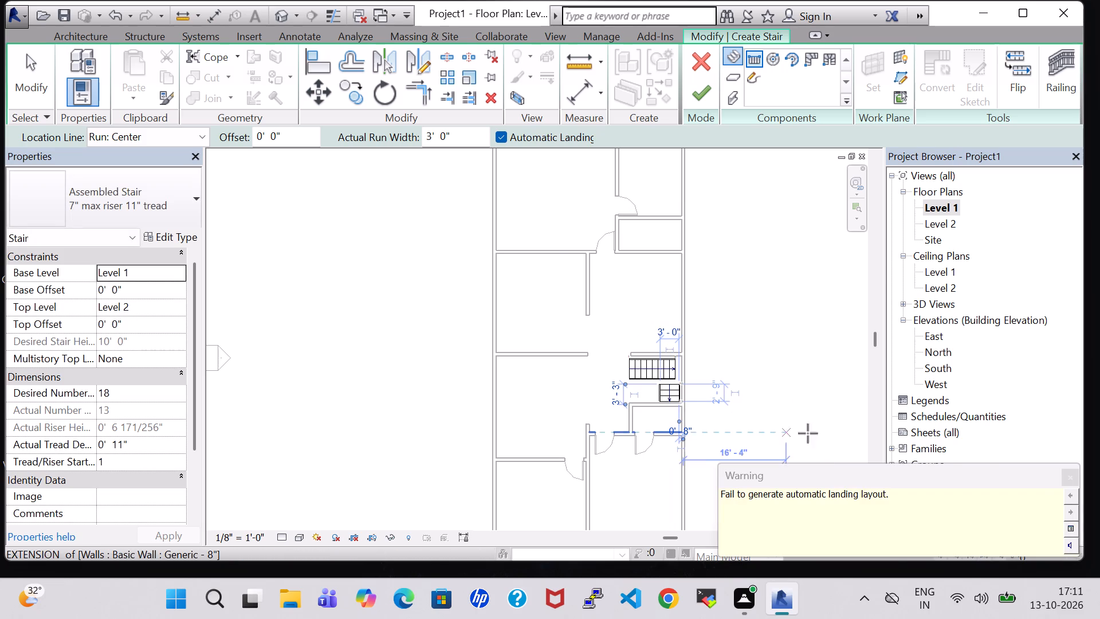
click(1068, 472)
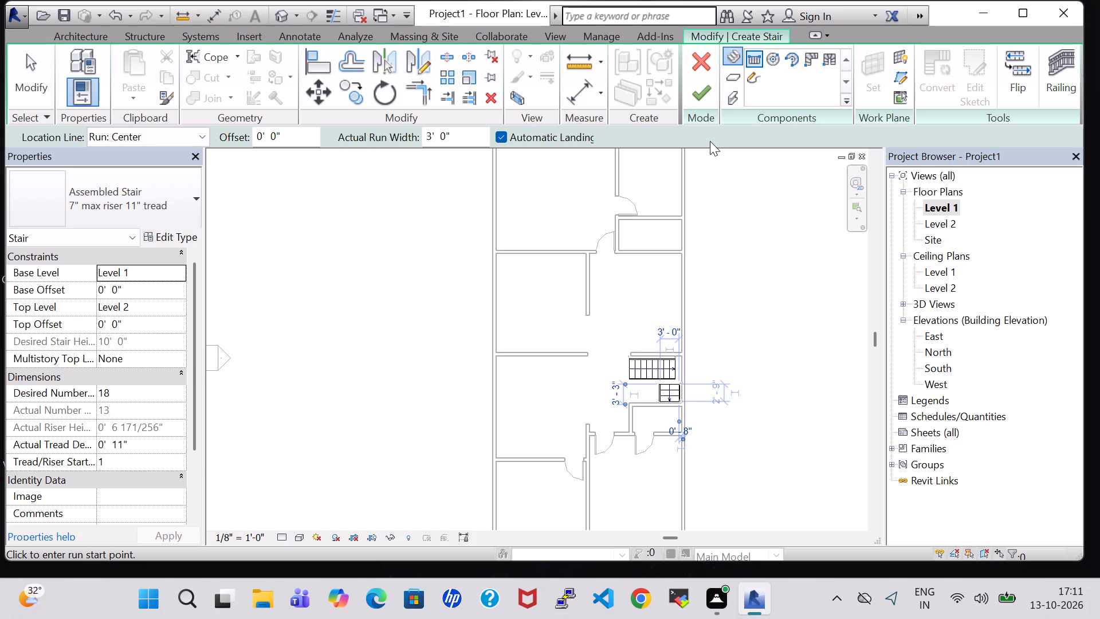
Add a short 3' wide run northward from the second run's start to the first run's south edge, and finish the stair.
scroll(665, 397, up, 8)
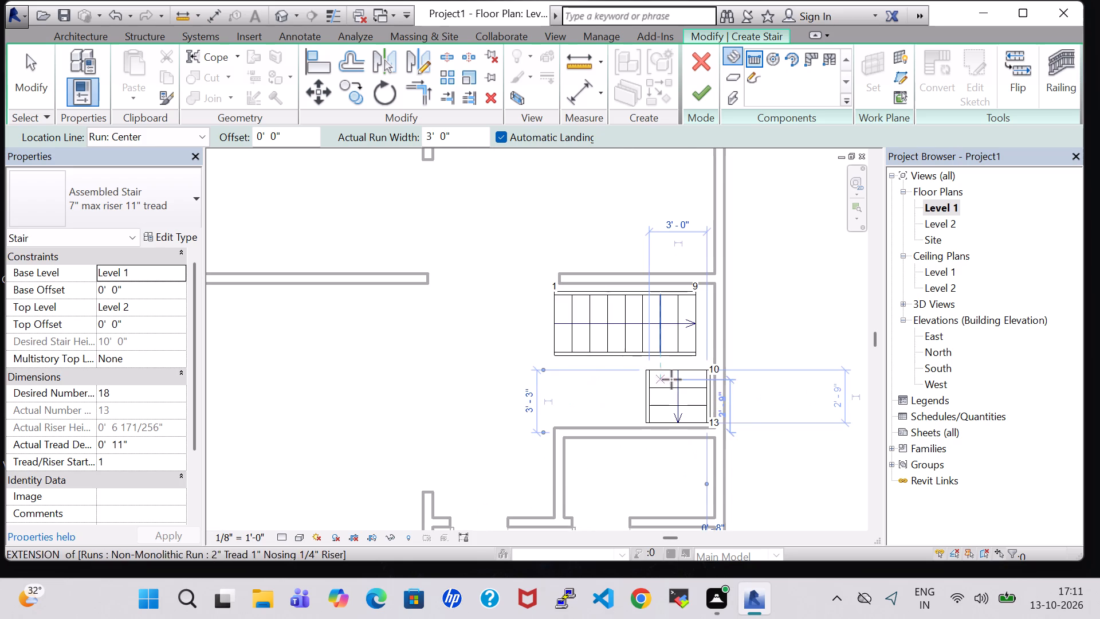
click(677, 371)
drag(677, 371, 677, 349)
click(677, 353)
click(677, 353)
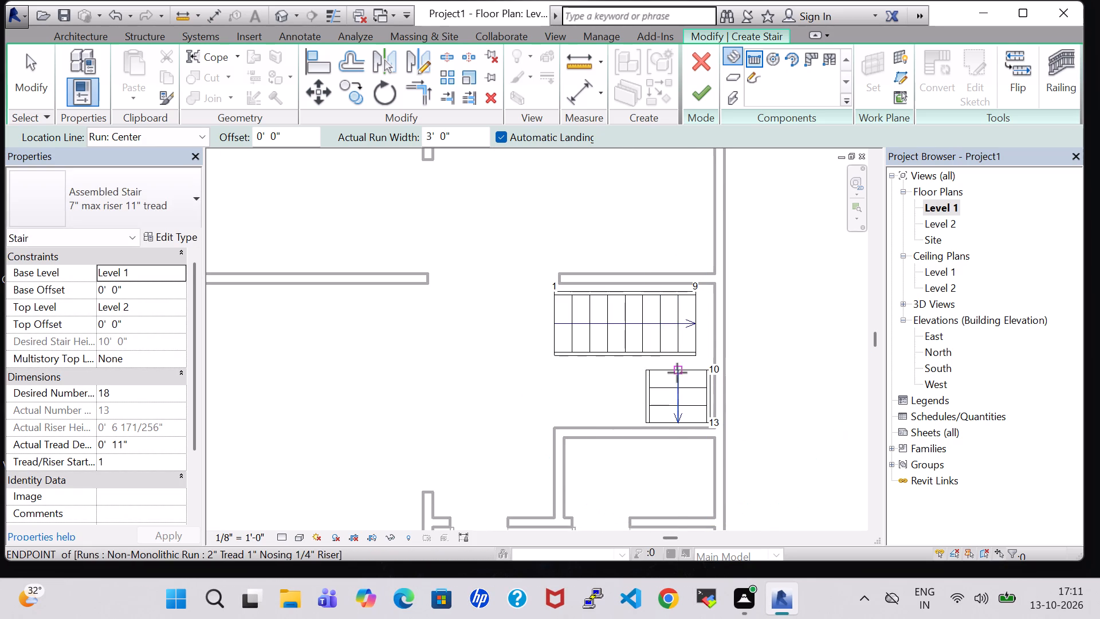
click(677, 373)
click(675, 350)
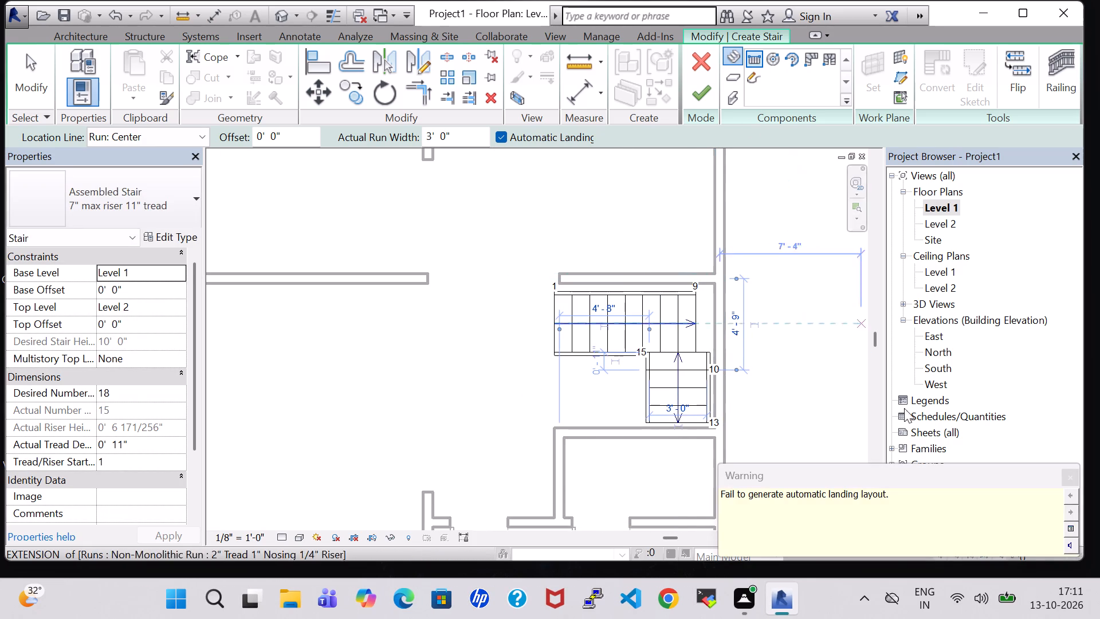
click(1077, 476)
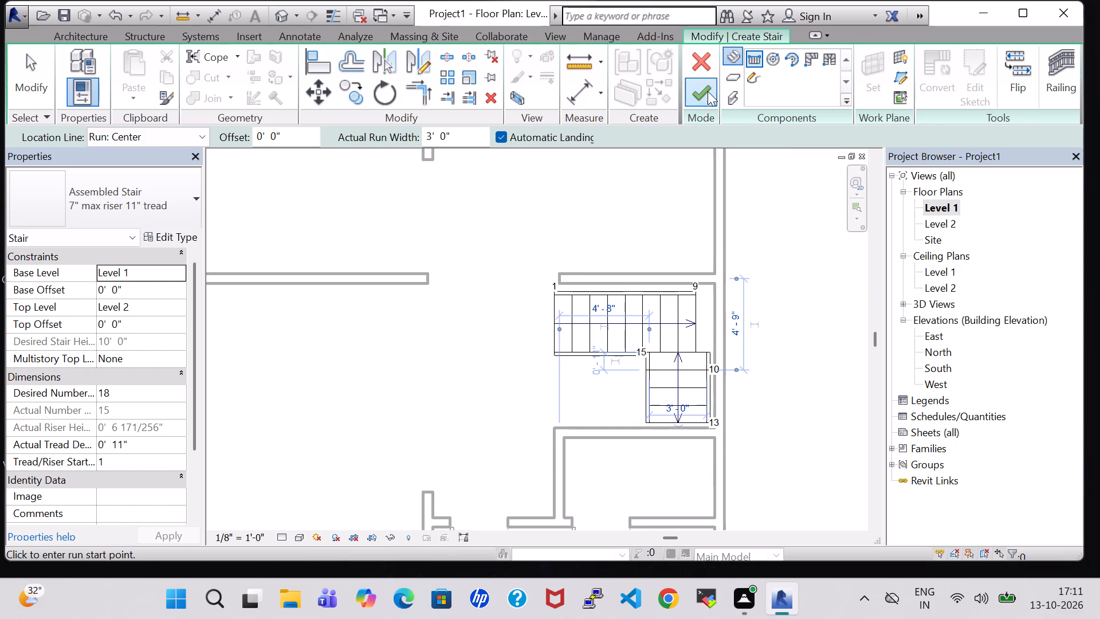
click(708, 91)
click(1072, 477)
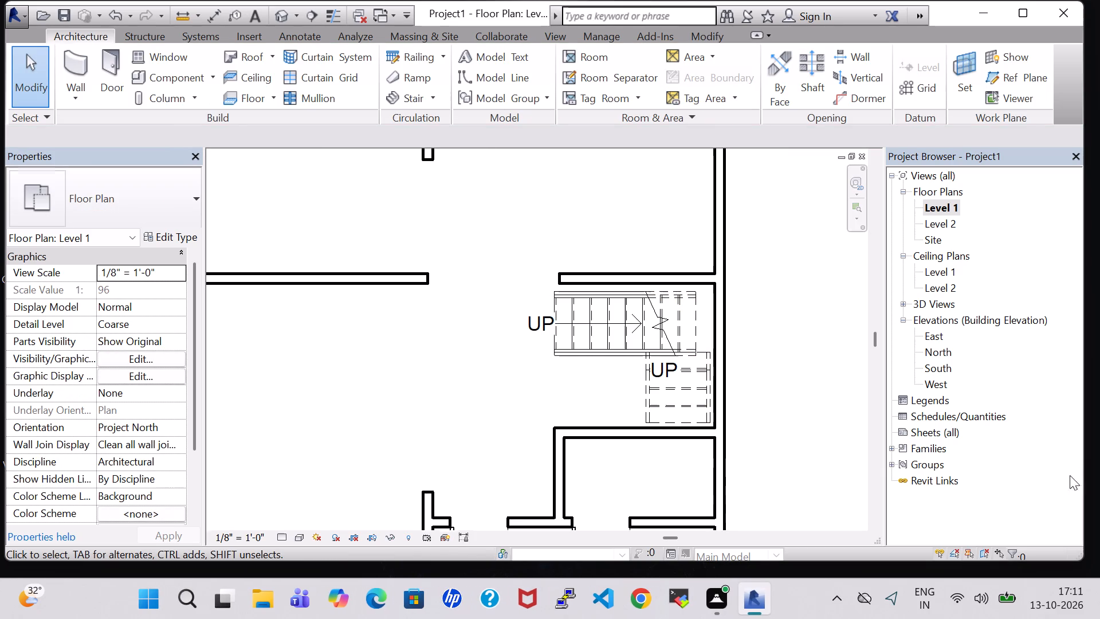
Delete the two railings of the short connecting run in the 3D view.
click(285, 13)
scroll(548, 219, up, 7)
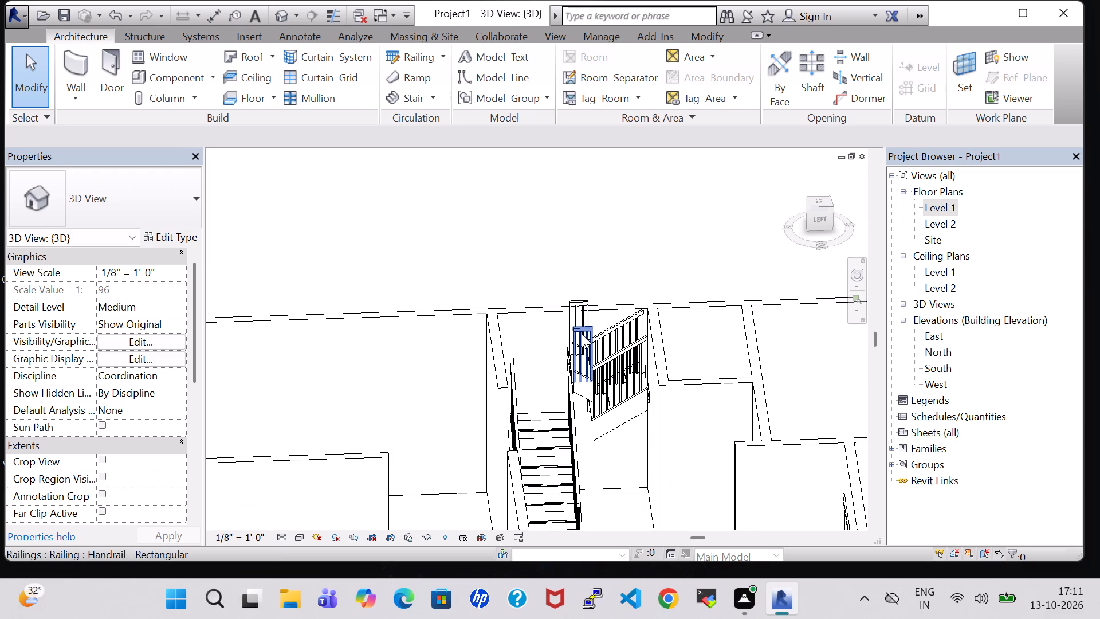
click(582, 334)
key(Delete)
click(581, 326)
key(Delete)
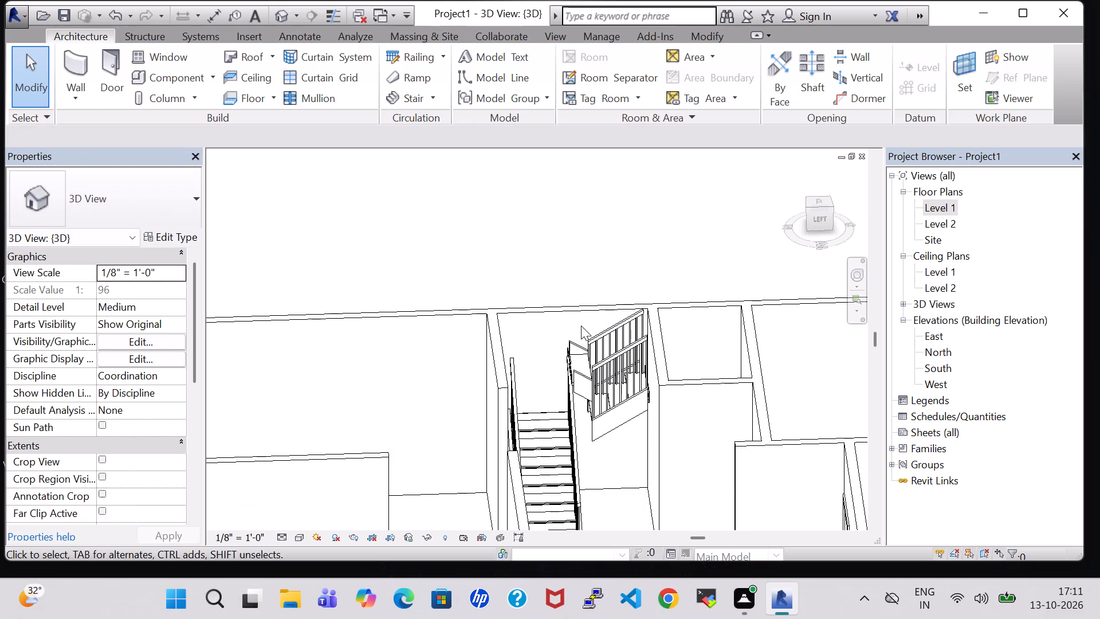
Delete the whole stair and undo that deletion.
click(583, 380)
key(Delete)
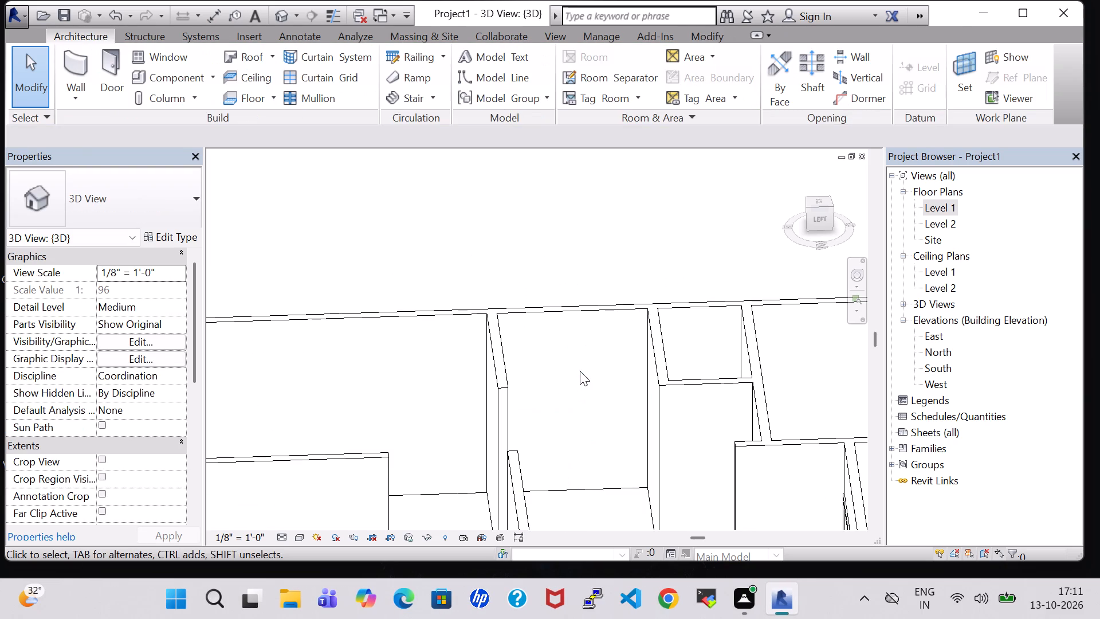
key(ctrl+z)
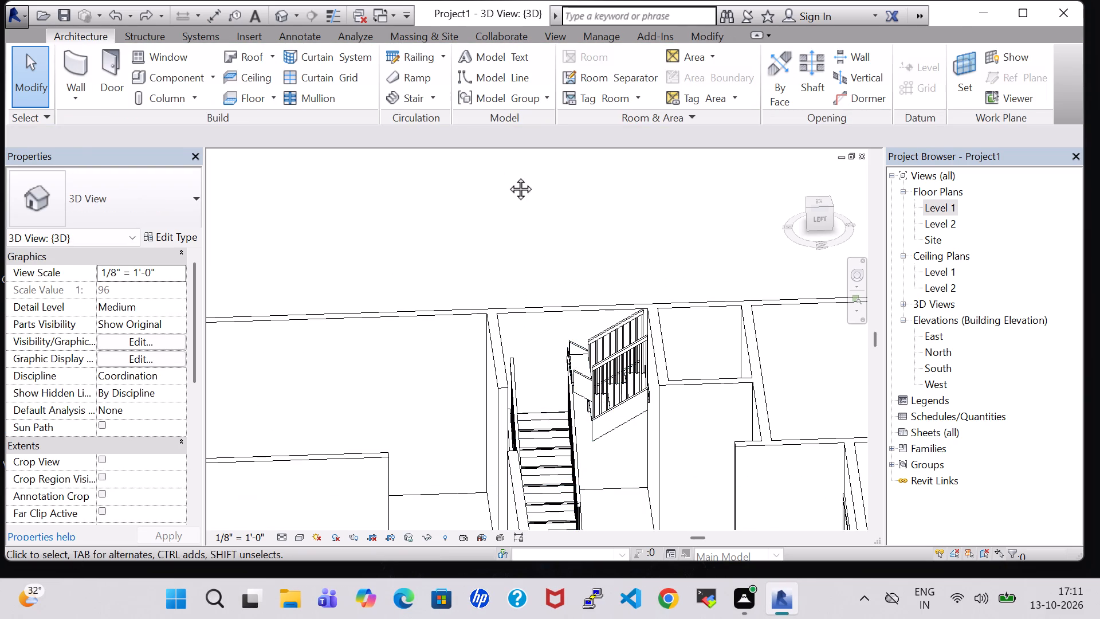
Set the 3D view's visual style to Realistic.
shift+middle_drag(513, 287, 510, 434)
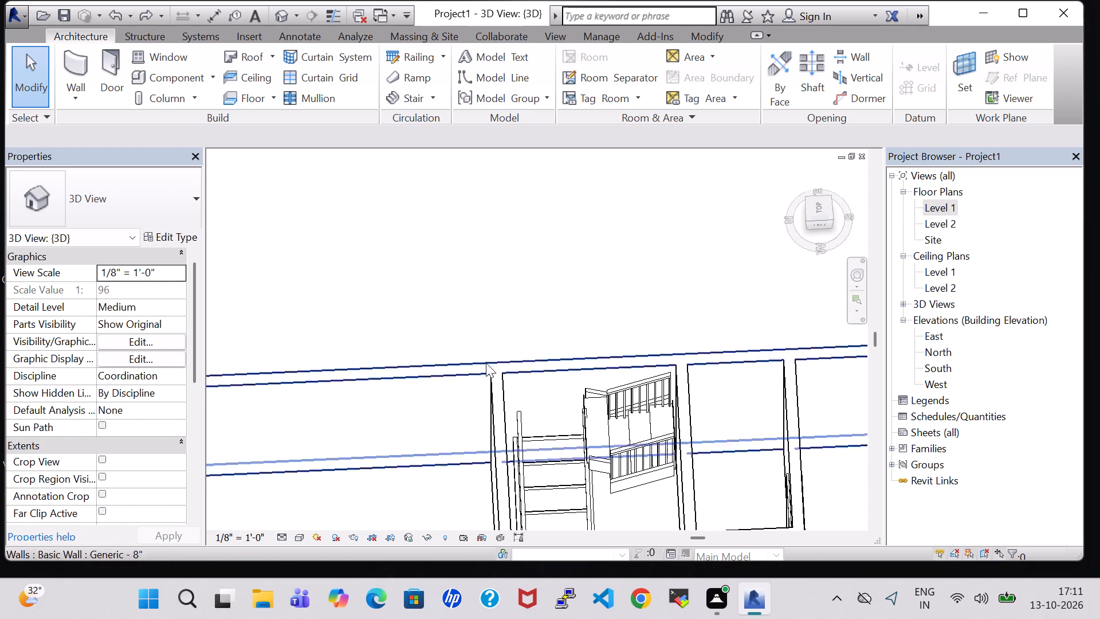
click(305, 539)
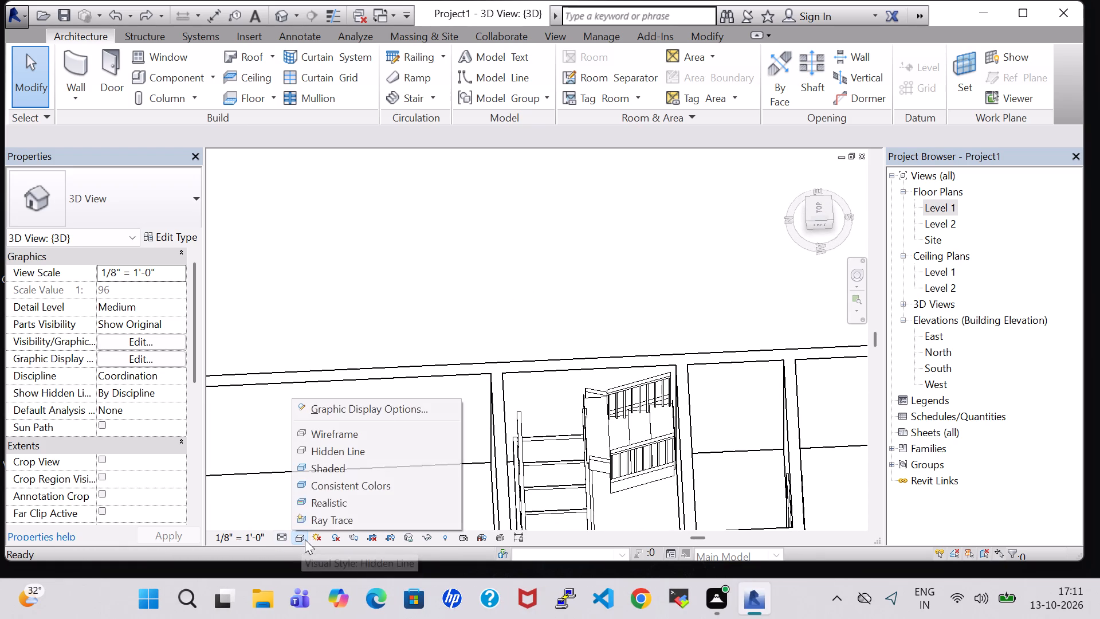
click(309, 510)
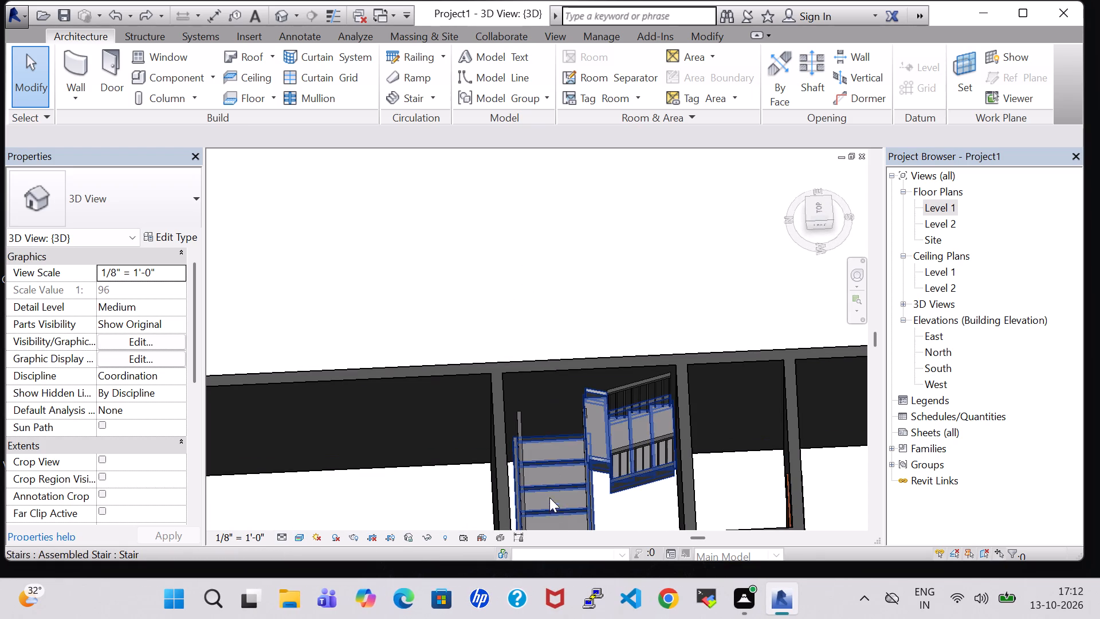
Delete the railing along the lower flight on the side facing the small room.
shift+middle_drag(570, 191, 571, 233)
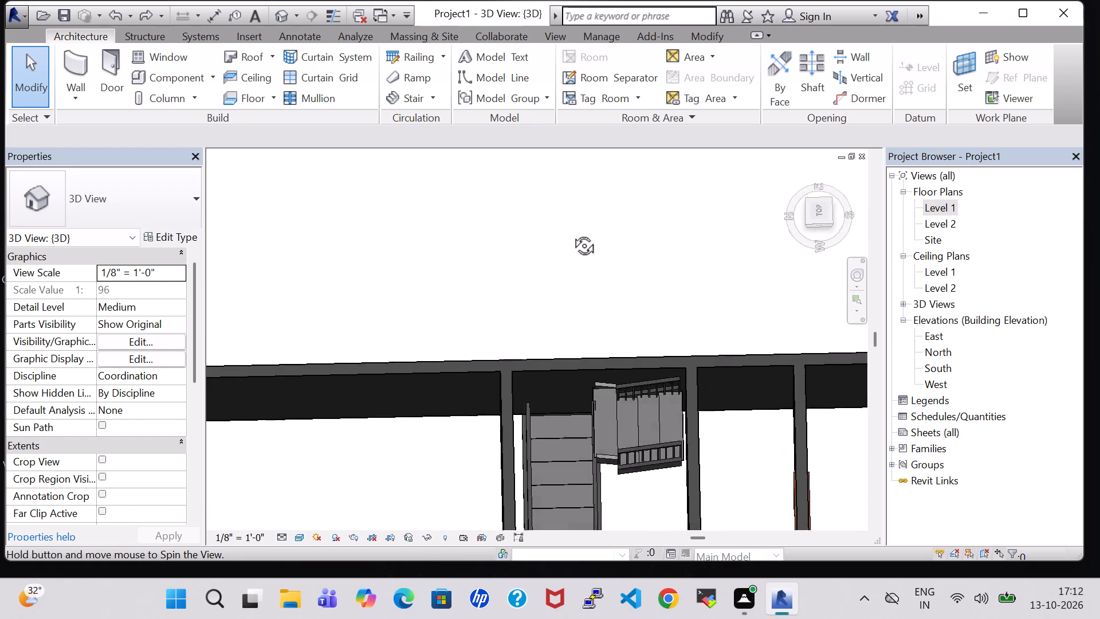
shift+middle_drag(571, 233, 642, 230)
middle_drag(462, 481, 478, 365)
shift+scroll(478, 365, up, 1)
middle_drag(386, 253, 402, 117)
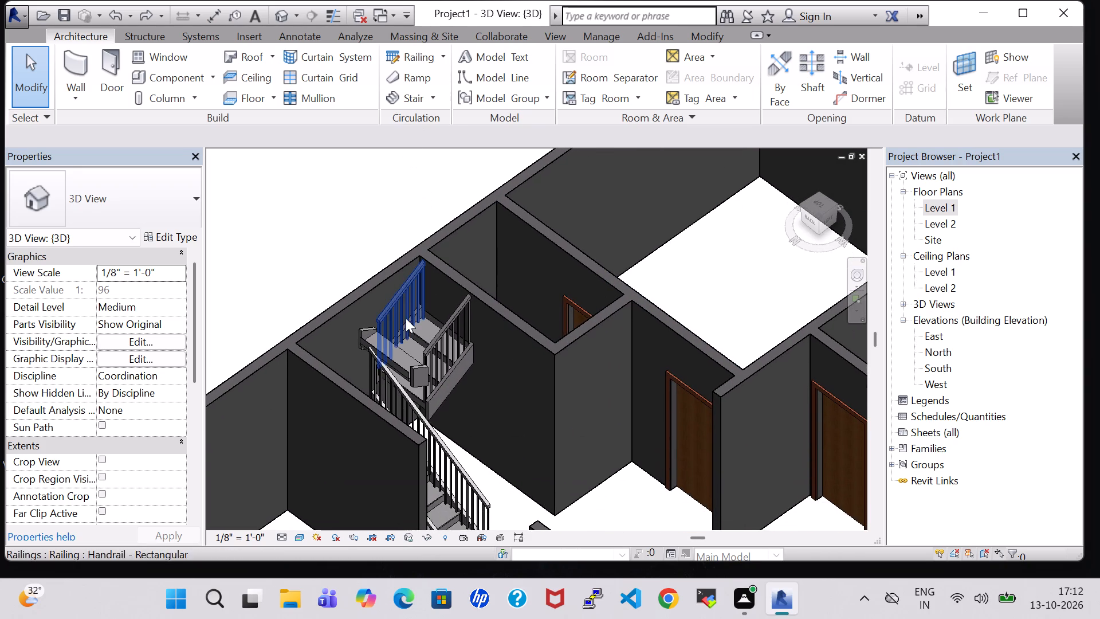
middle_drag(474, 445, 435, 445)
click(503, 412)
key(Delete)
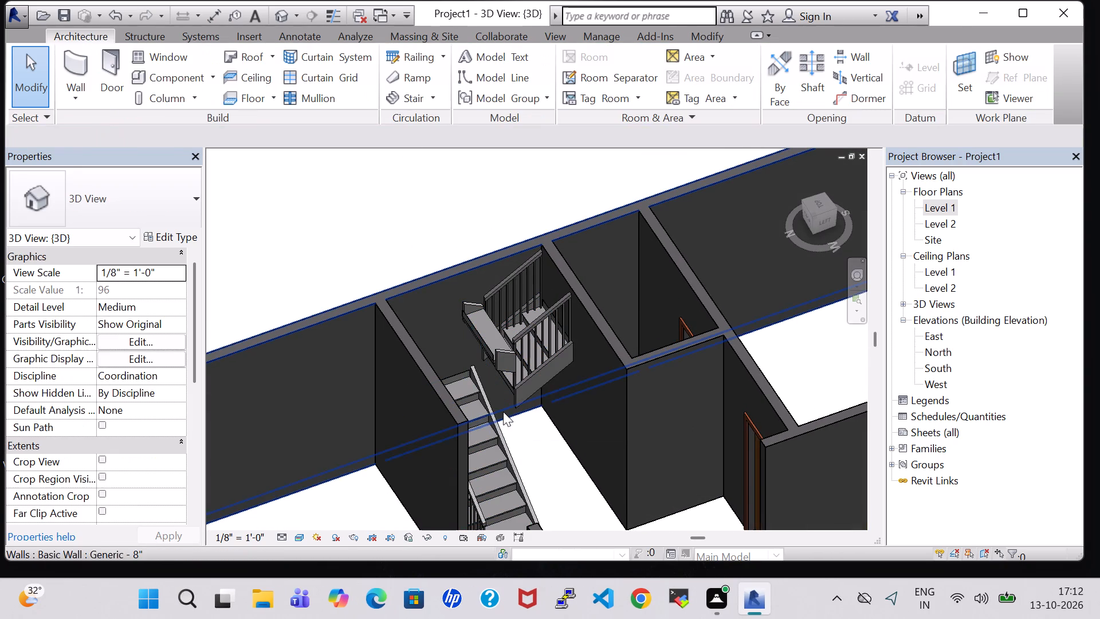
Nudge the whole stair sideways in small increments within its room.
click(517, 382)
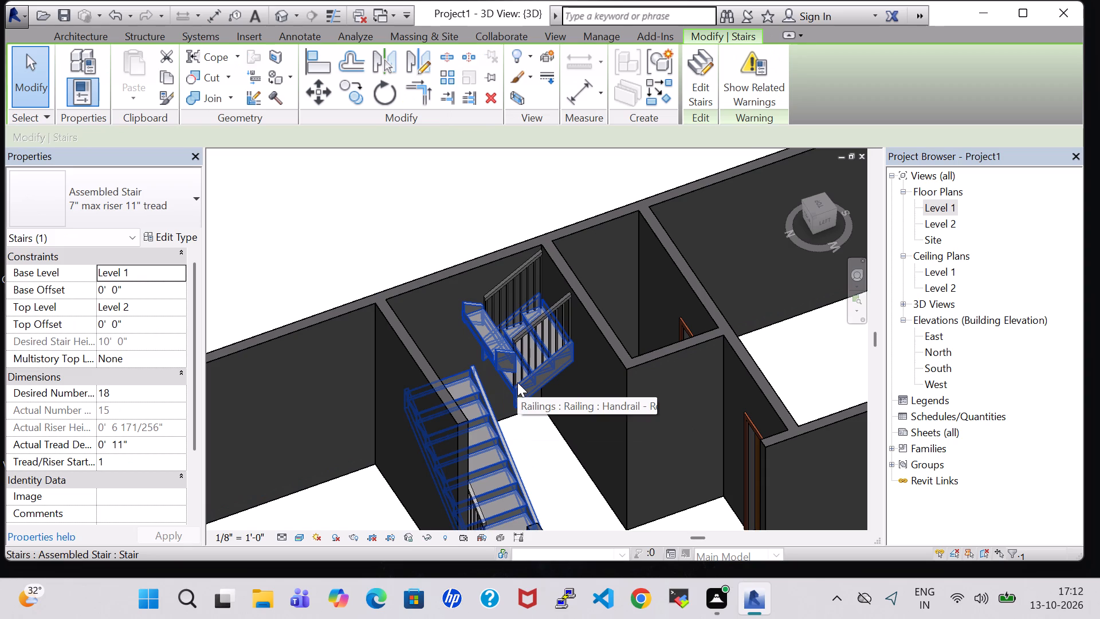
key(Left)
key(Left)
key(Right)
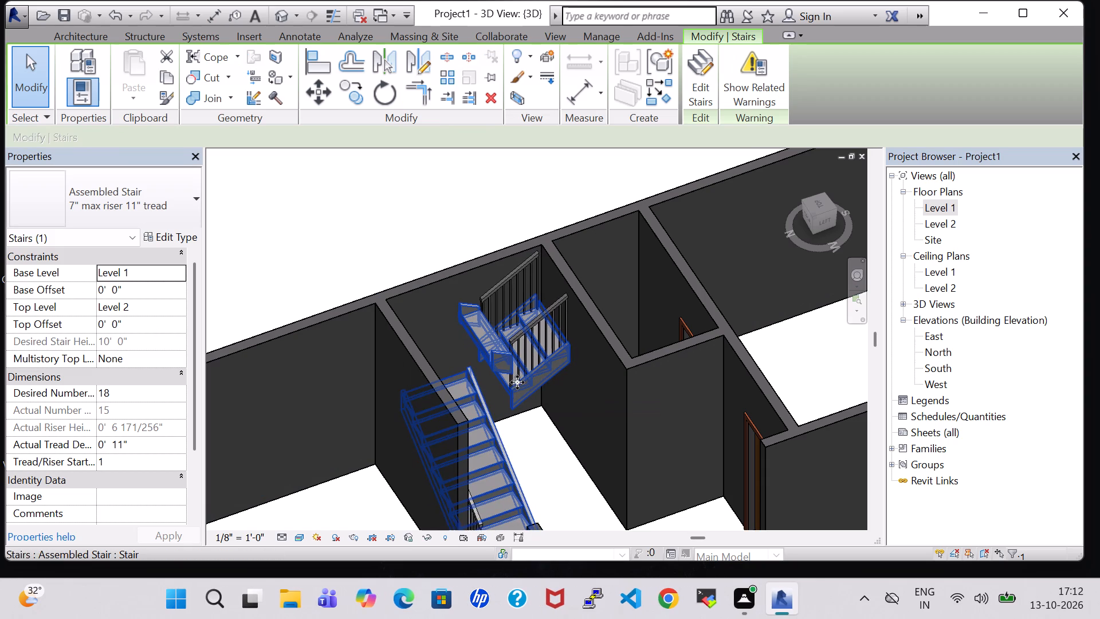
key(Right)
key(Right)
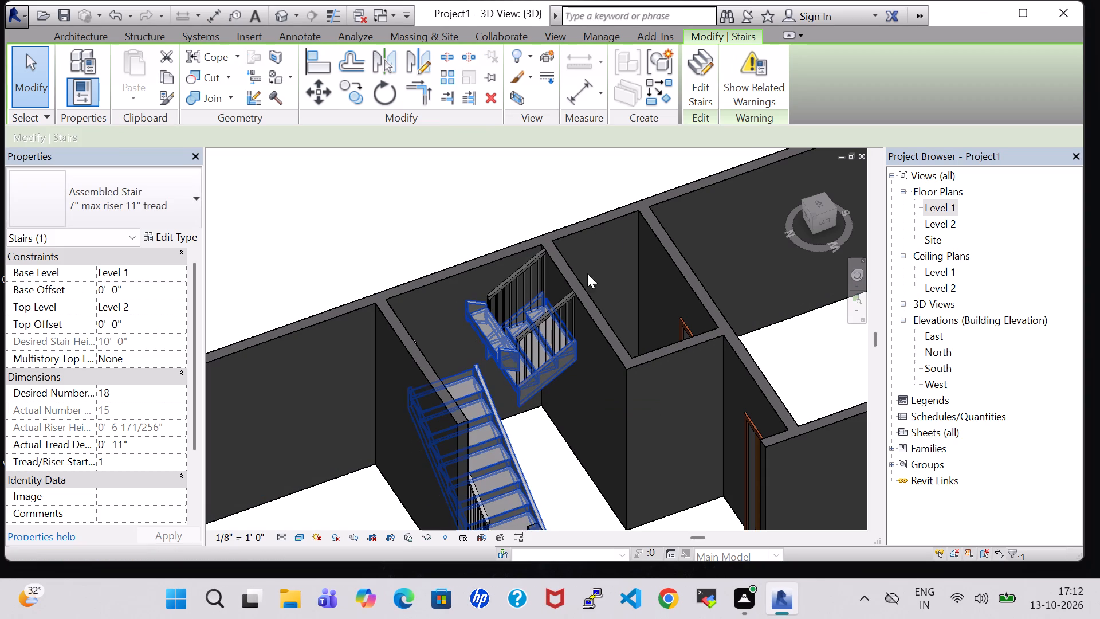
Open the stair for editing and nudge the short connecting run sideways toward the lower flight.
click(687, 85)
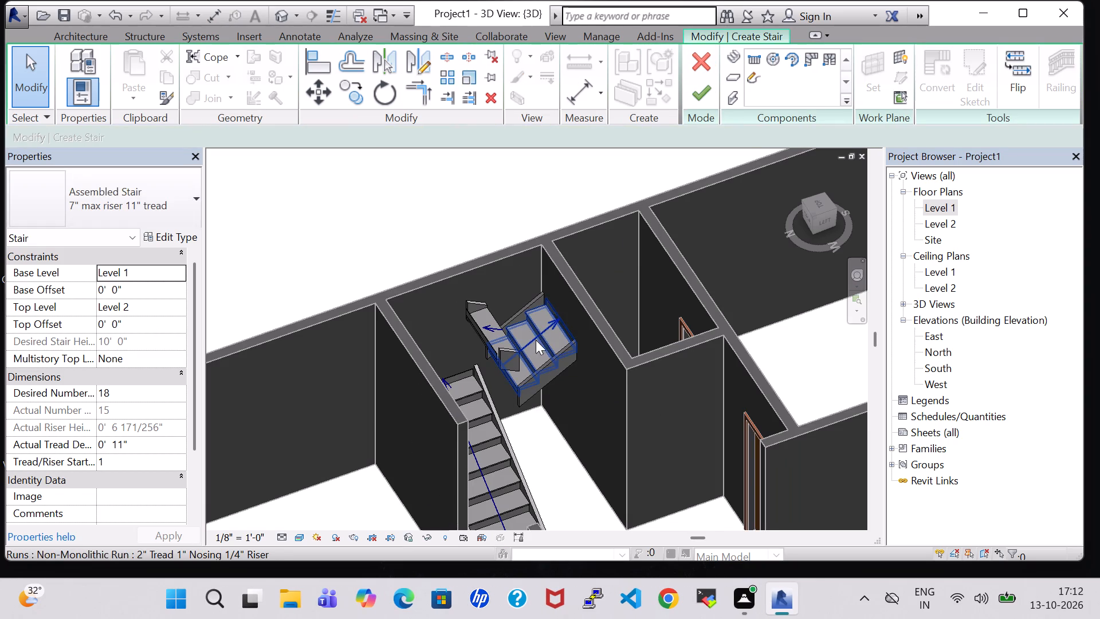
drag(536, 340, 533, 348)
key(Left)
key(Left)
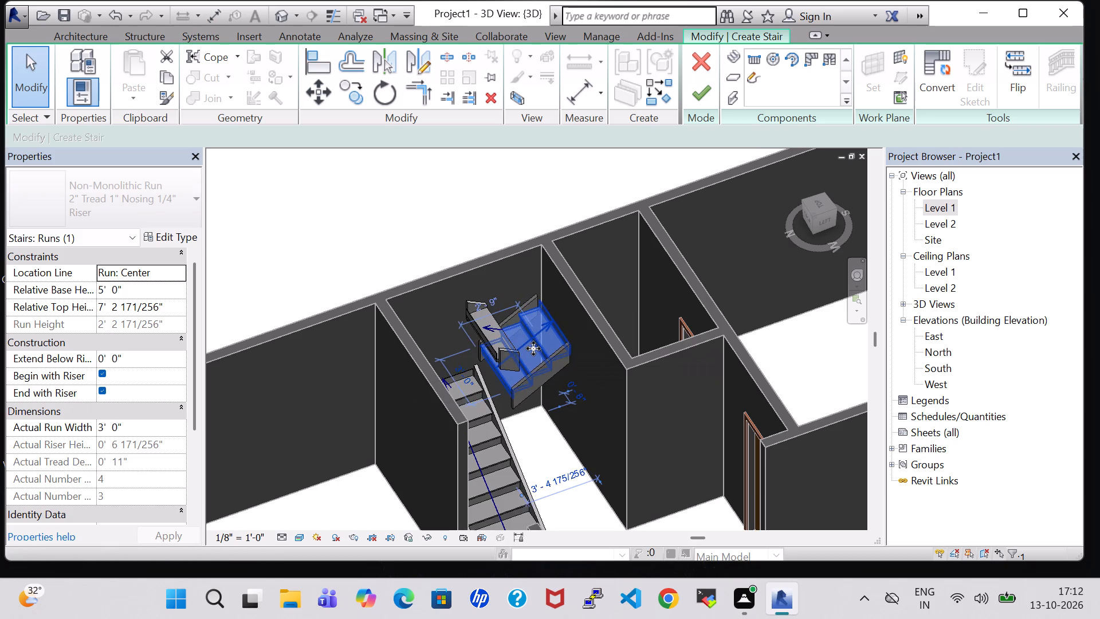
key(Left)
key(Left)
key(Left)
key(Left)
key(Left)
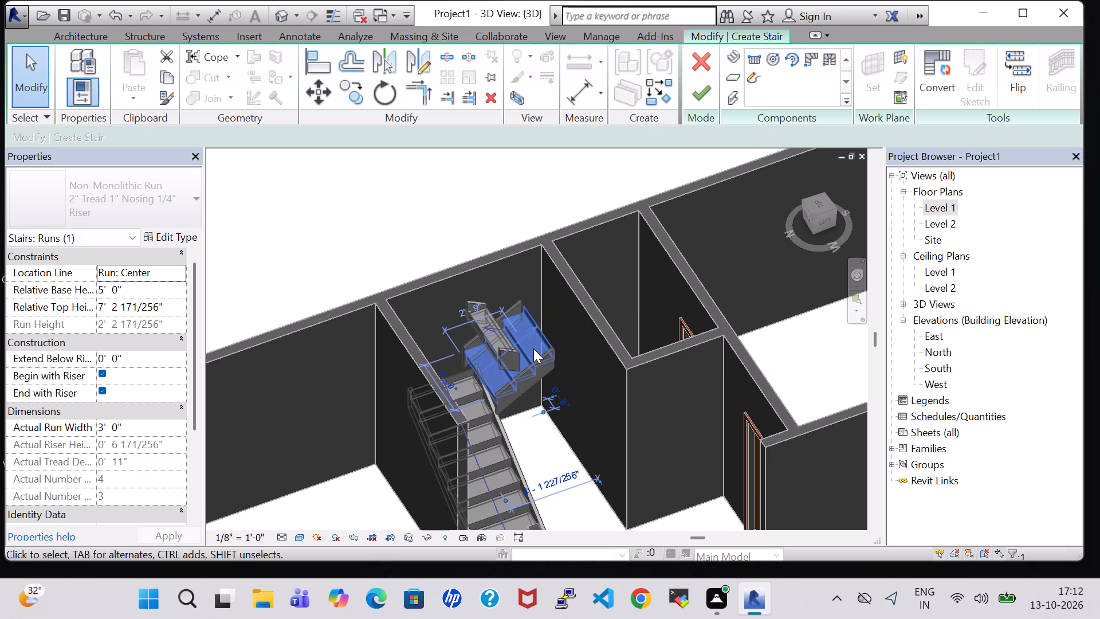
Delete the topmost two-riser run above the connecting run.
middle_drag(535, 439, 506, 340)
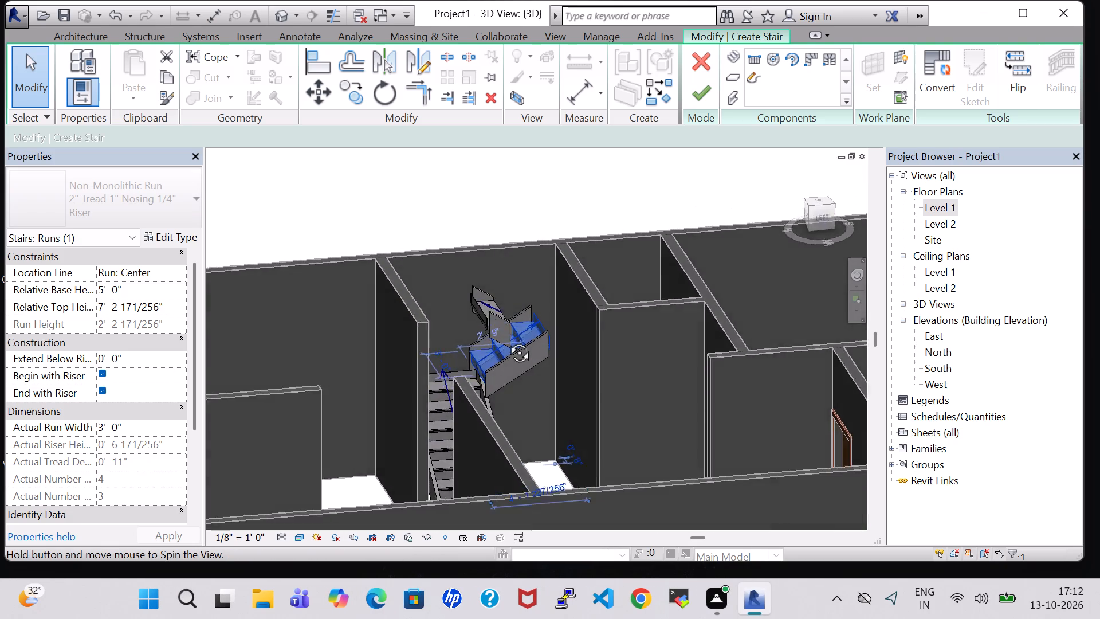
middle_drag(506, 340, 482, 417)
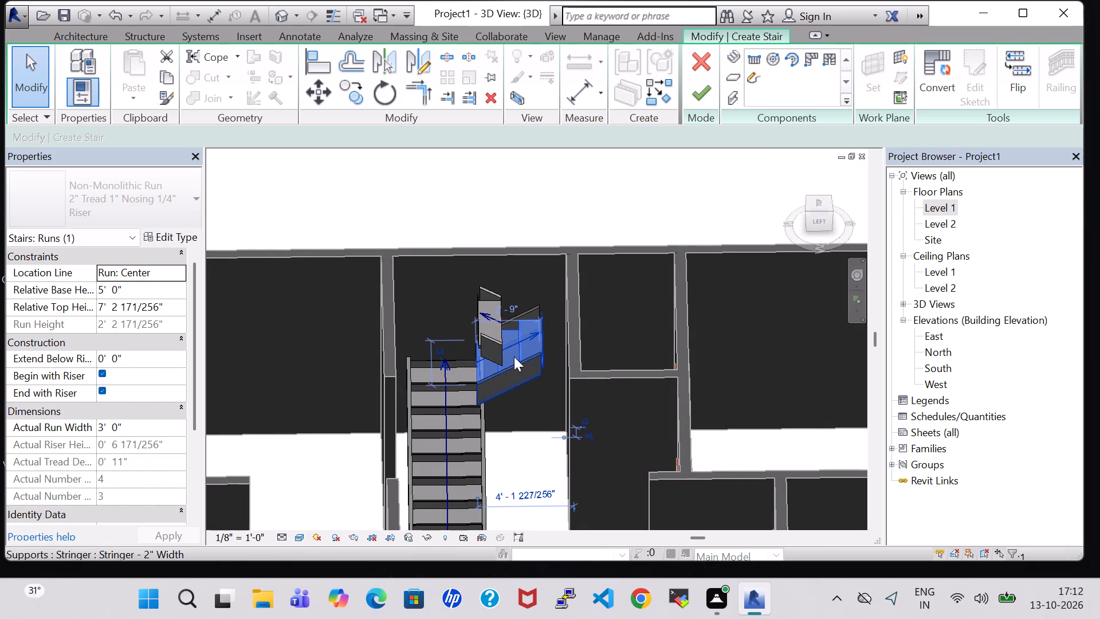
click(490, 324)
key(Delete)
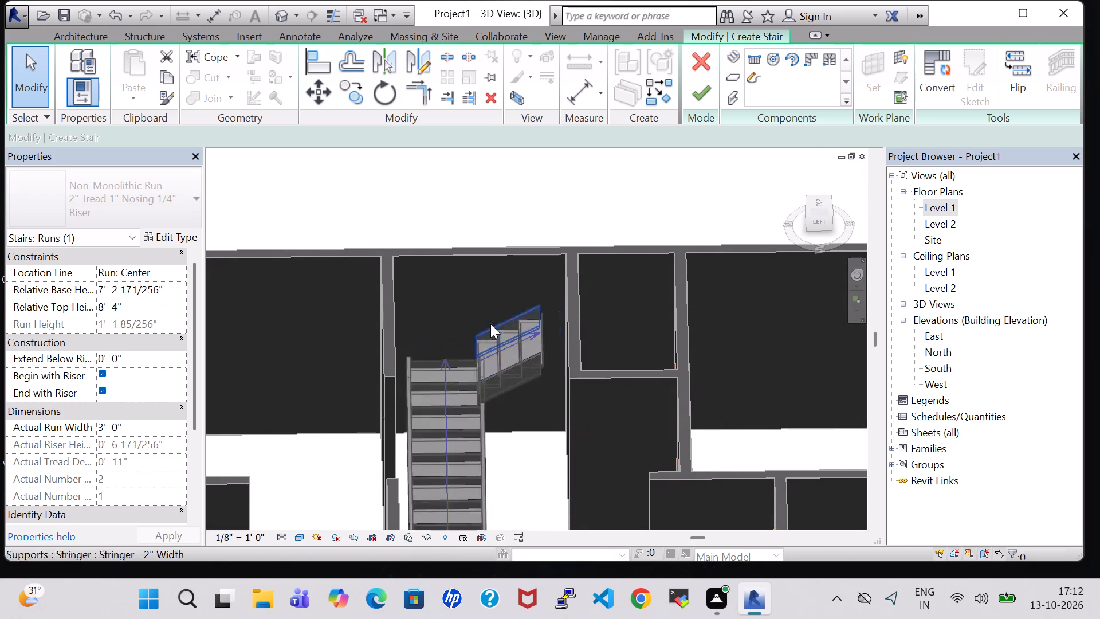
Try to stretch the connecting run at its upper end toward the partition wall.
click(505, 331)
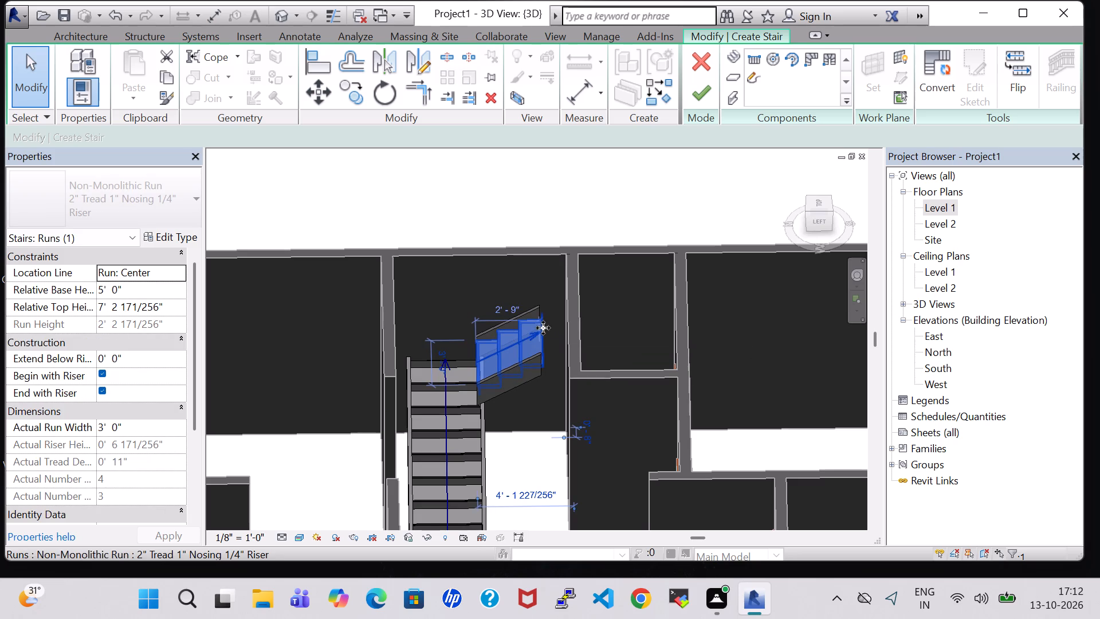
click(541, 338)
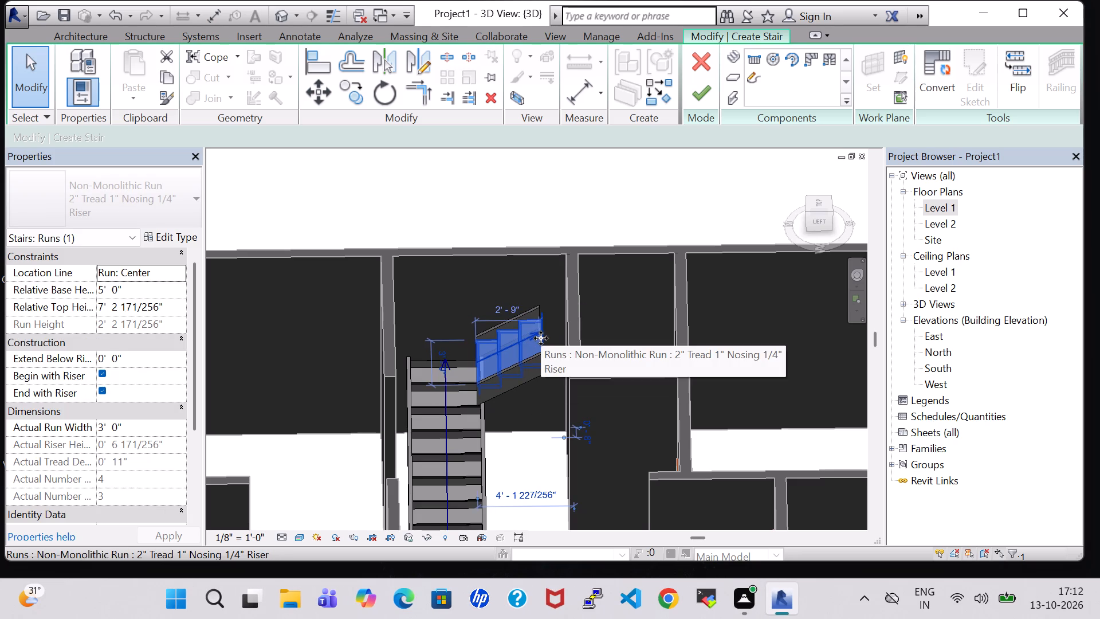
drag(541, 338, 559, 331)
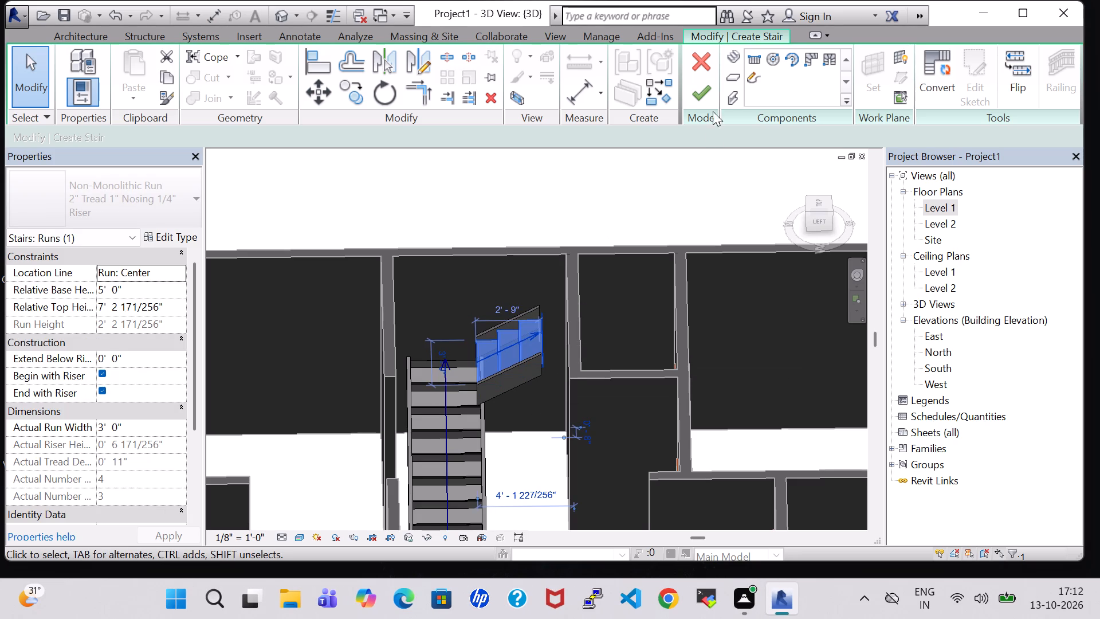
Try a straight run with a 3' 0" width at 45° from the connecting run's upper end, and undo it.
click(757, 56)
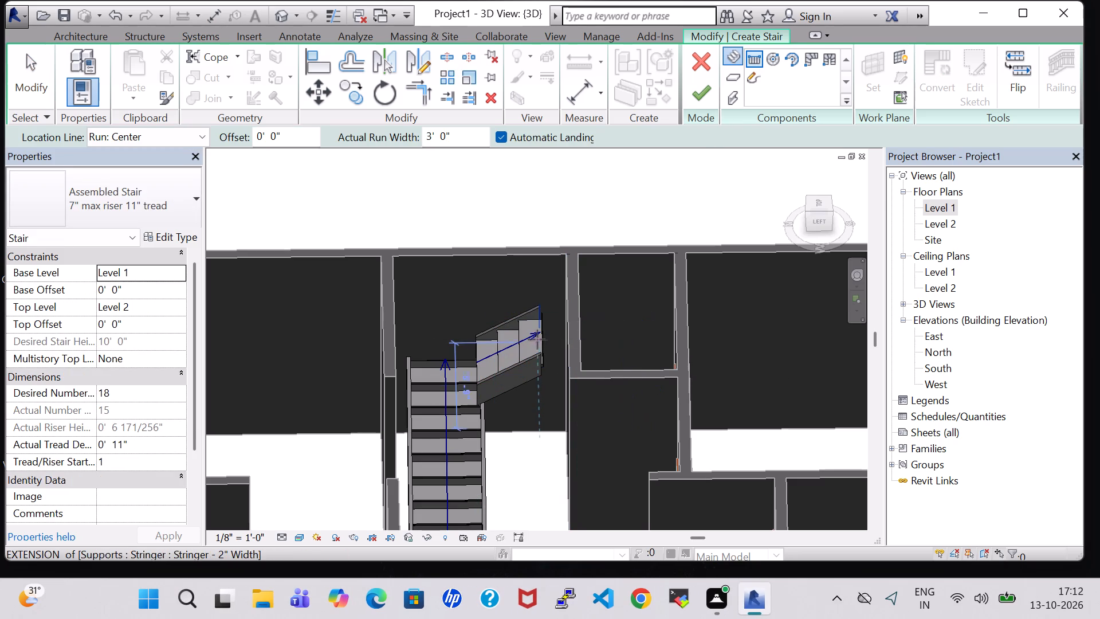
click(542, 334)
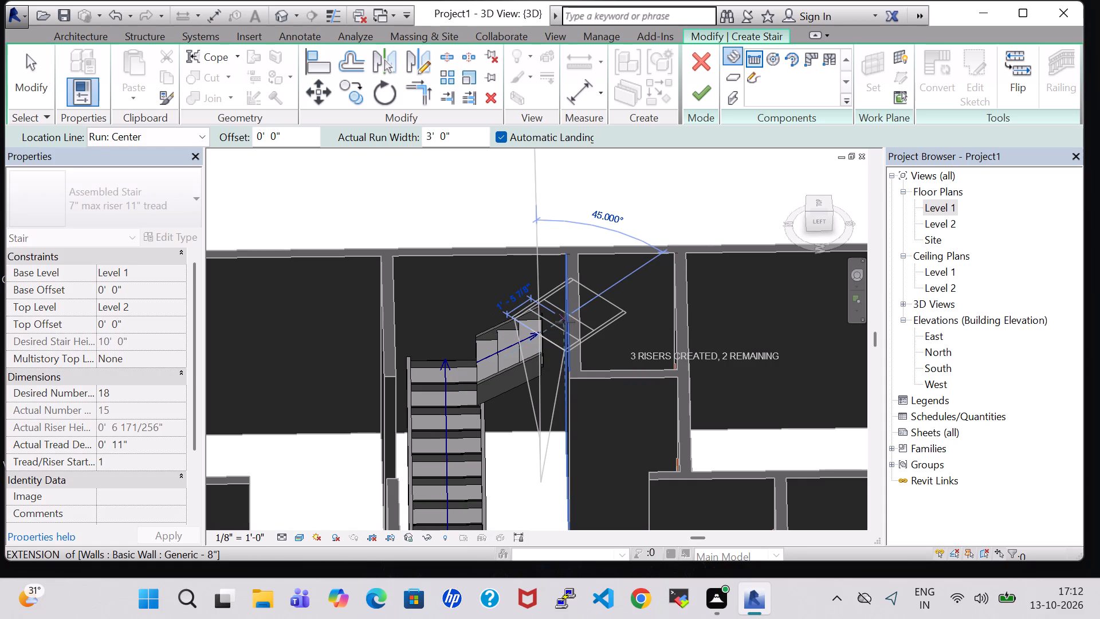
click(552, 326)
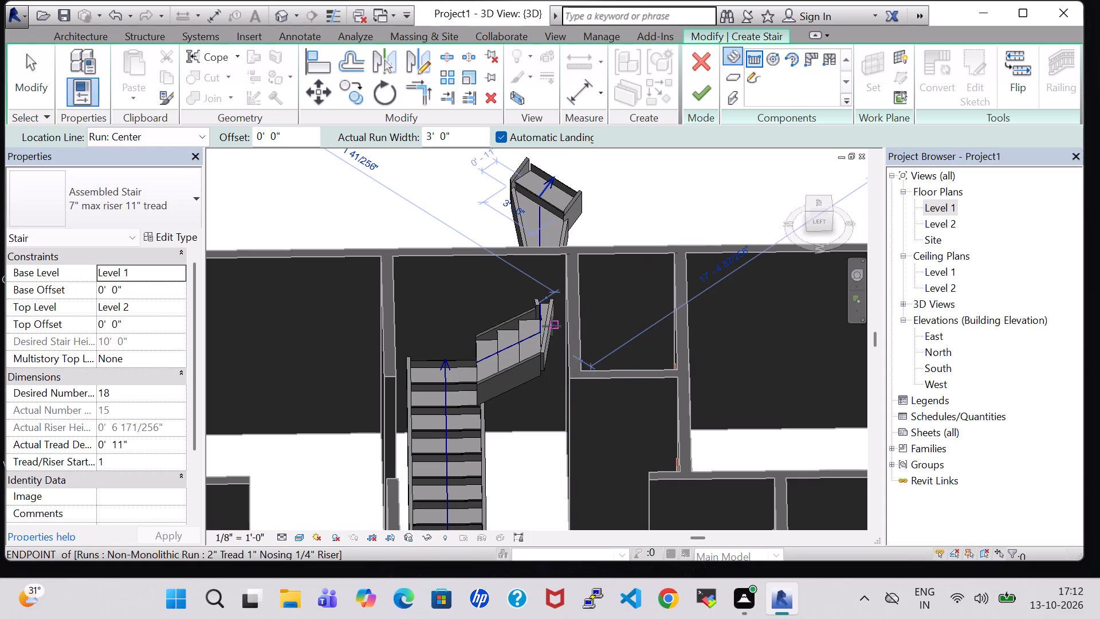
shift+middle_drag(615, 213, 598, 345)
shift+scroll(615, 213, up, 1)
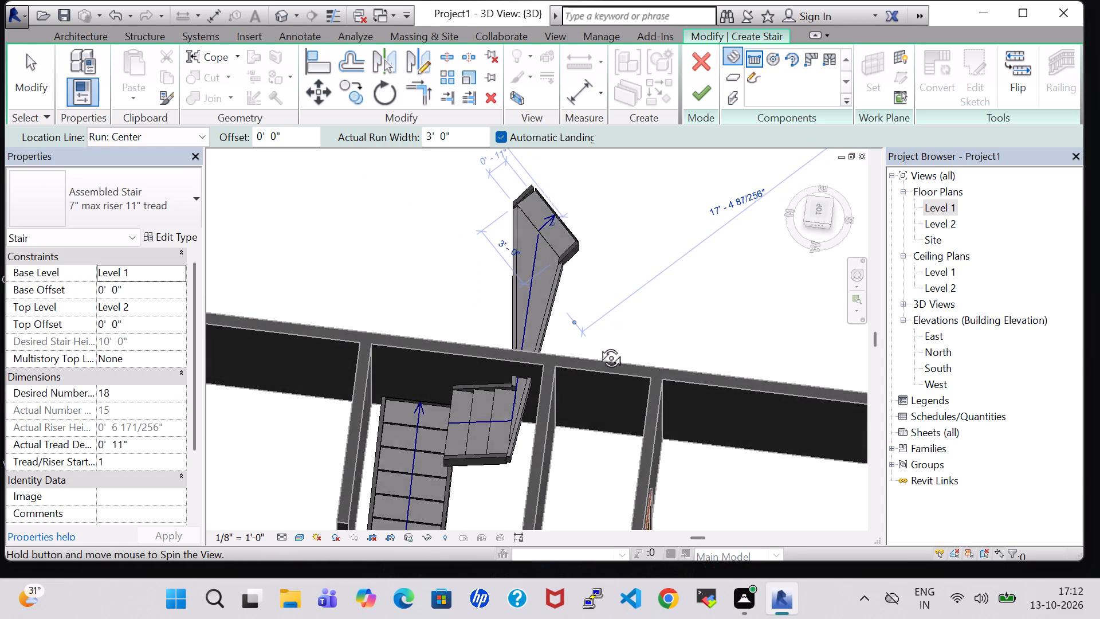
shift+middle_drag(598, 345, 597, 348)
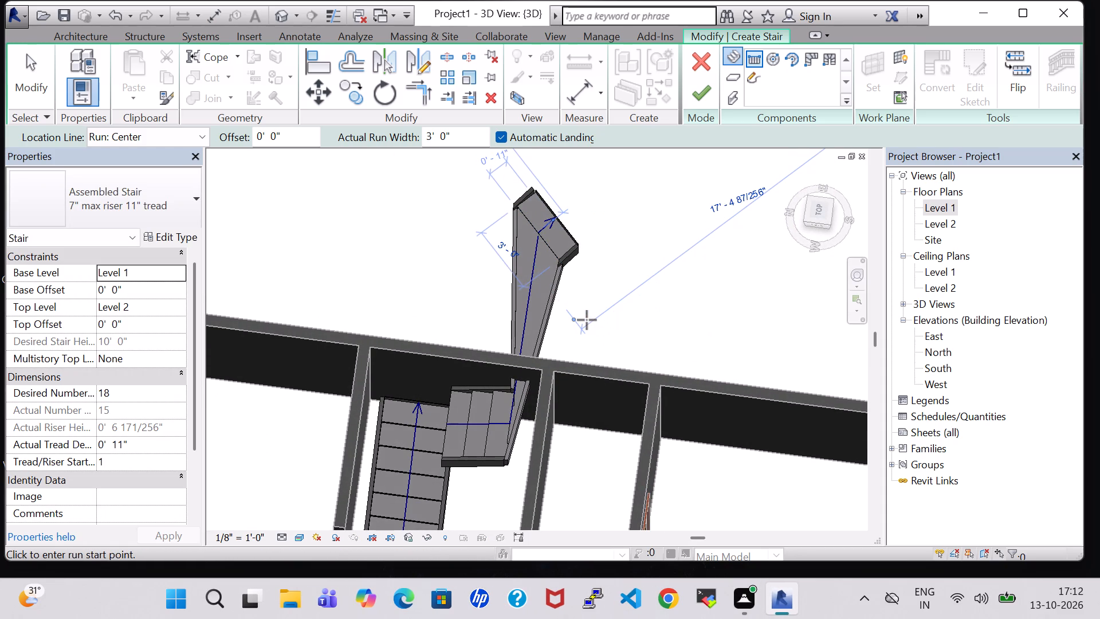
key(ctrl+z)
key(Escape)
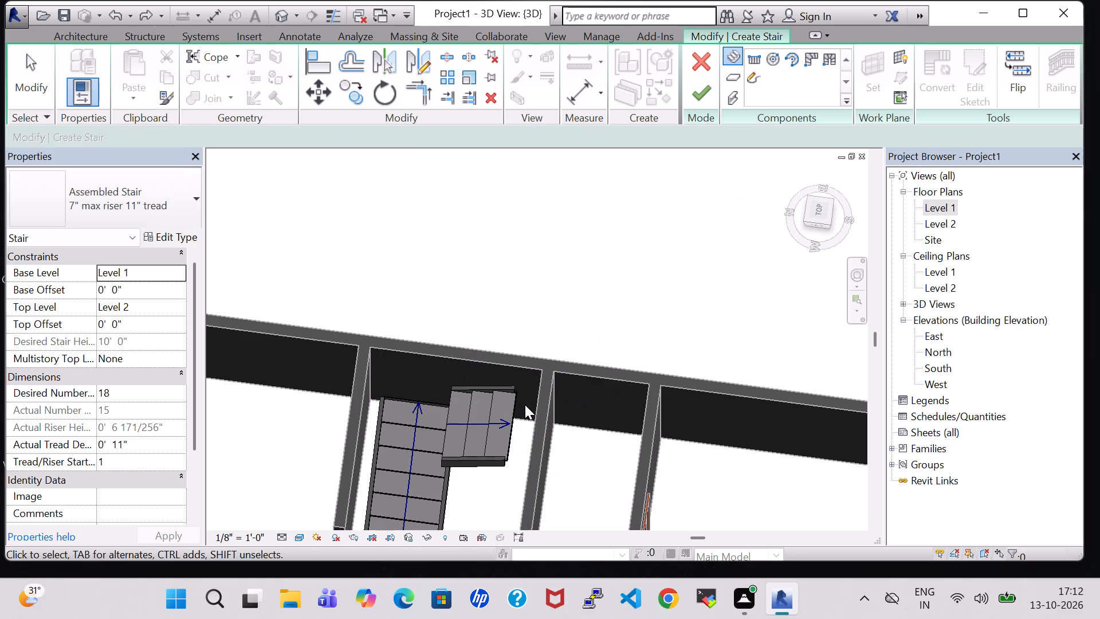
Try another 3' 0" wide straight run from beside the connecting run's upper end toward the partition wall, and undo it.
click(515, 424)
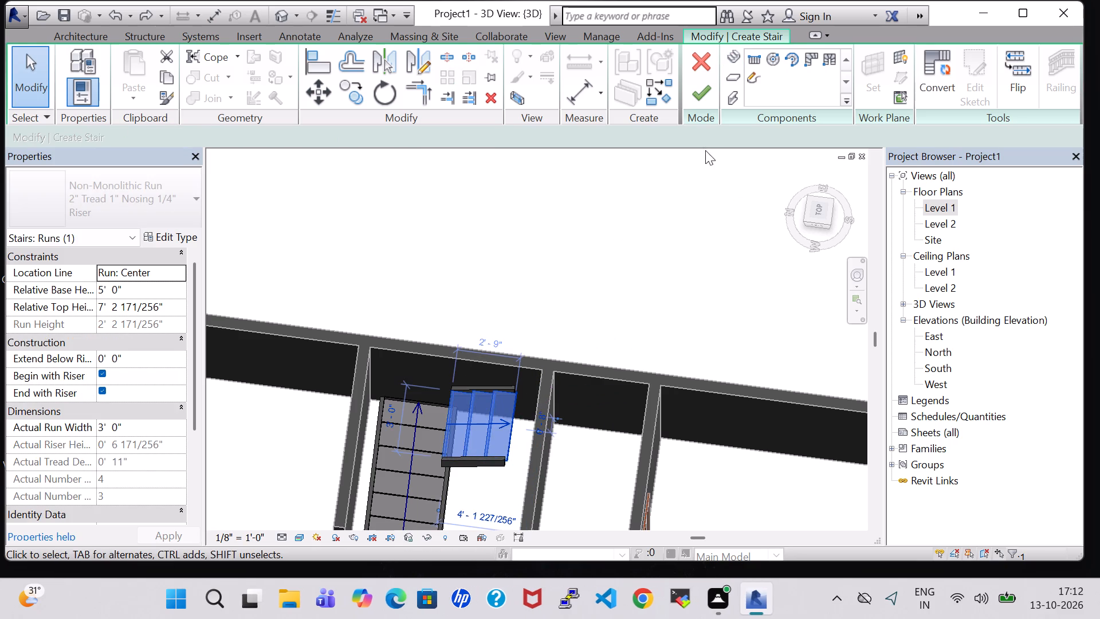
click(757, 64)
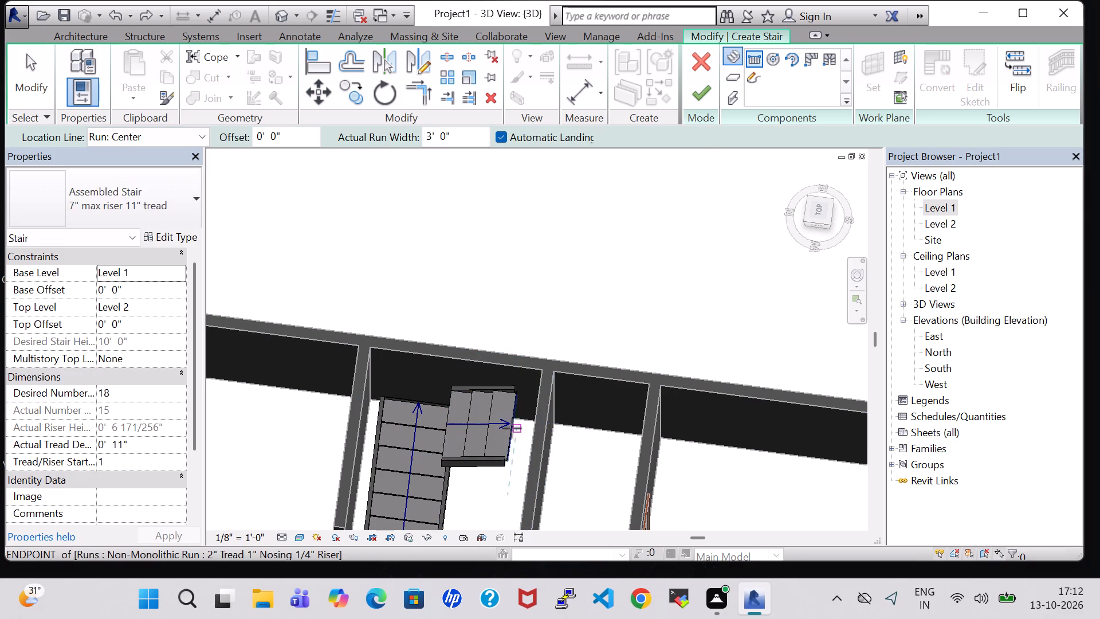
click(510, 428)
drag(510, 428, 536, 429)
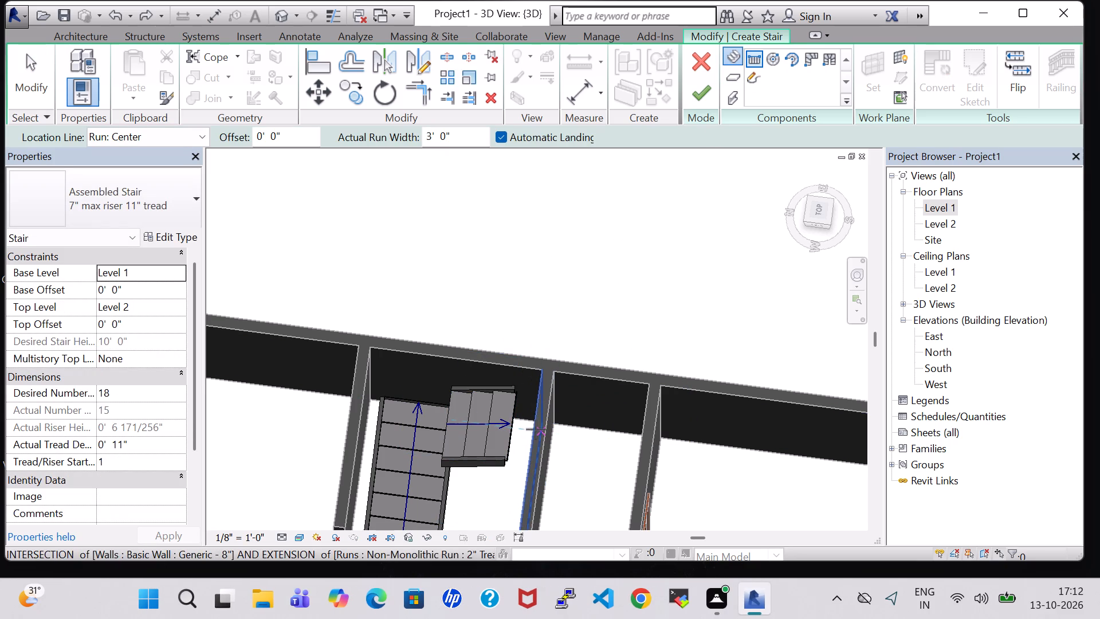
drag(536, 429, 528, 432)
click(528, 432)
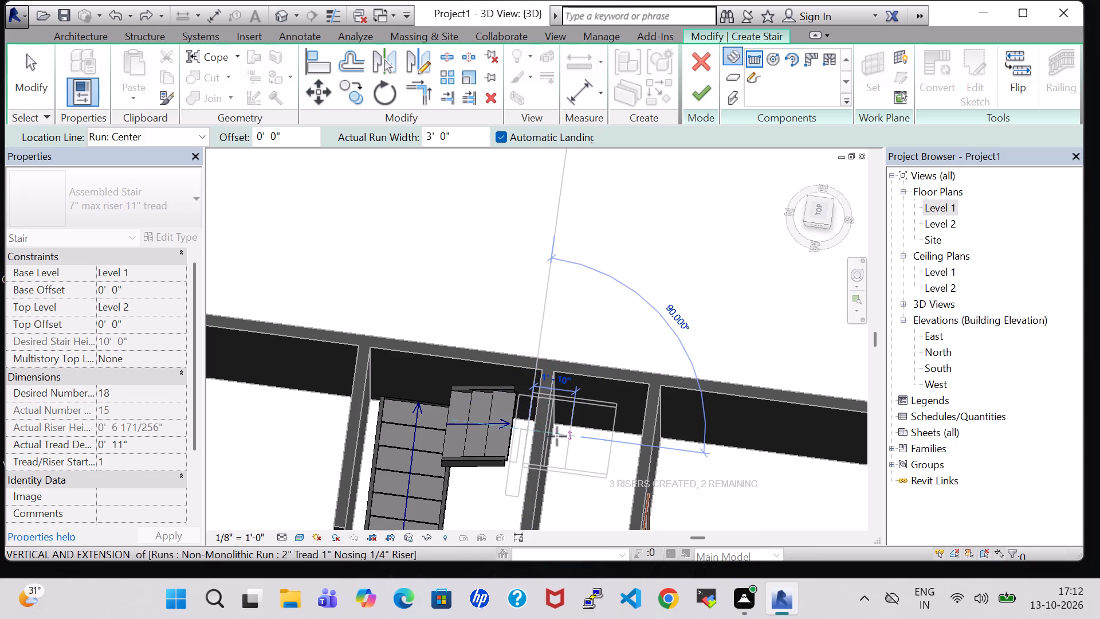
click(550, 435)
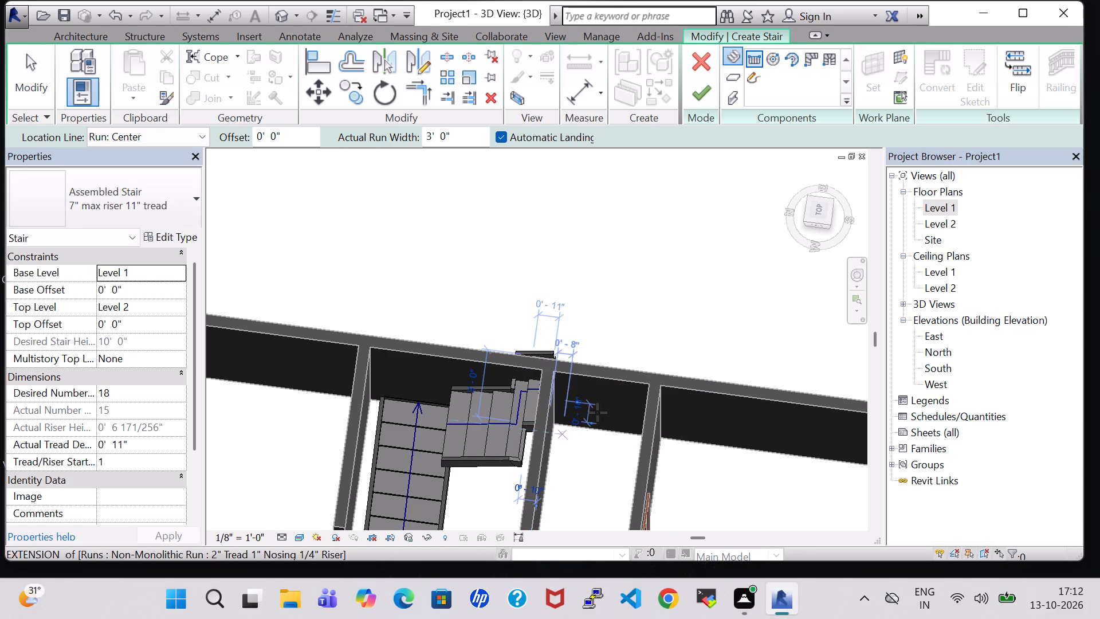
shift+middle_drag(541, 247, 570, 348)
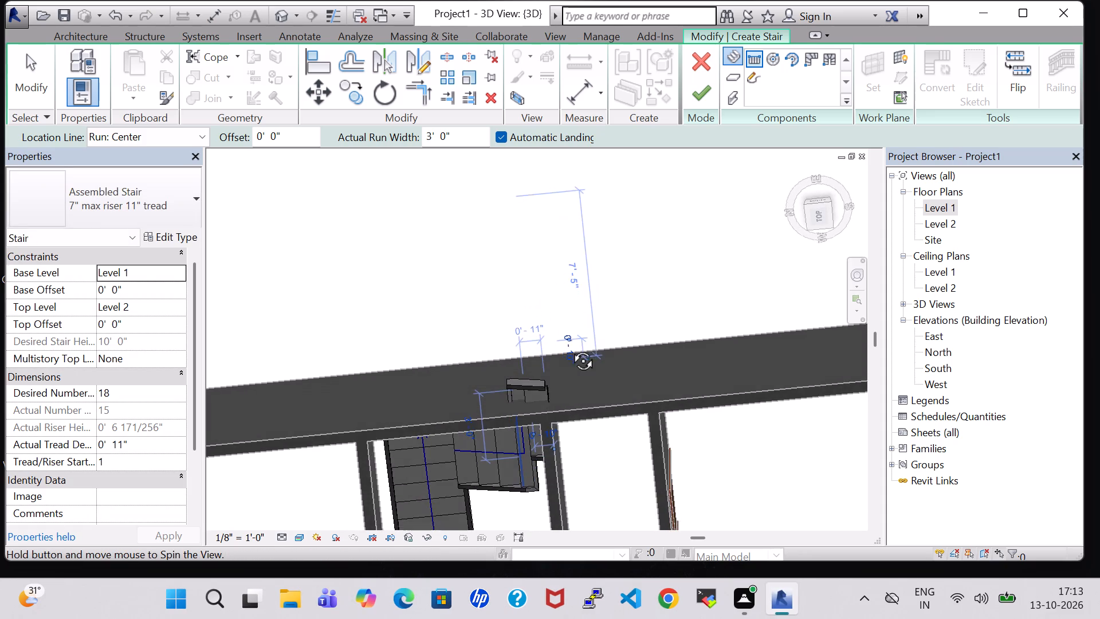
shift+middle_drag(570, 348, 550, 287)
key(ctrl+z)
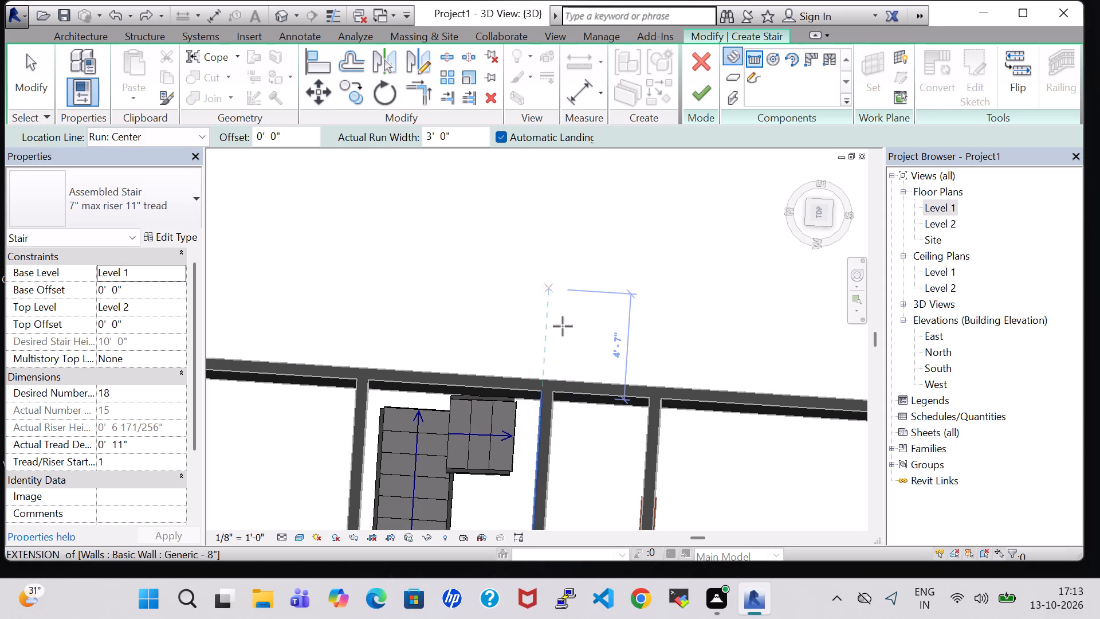
Finish the stair edit with only the lower flight and the short connecting run.
click(703, 99)
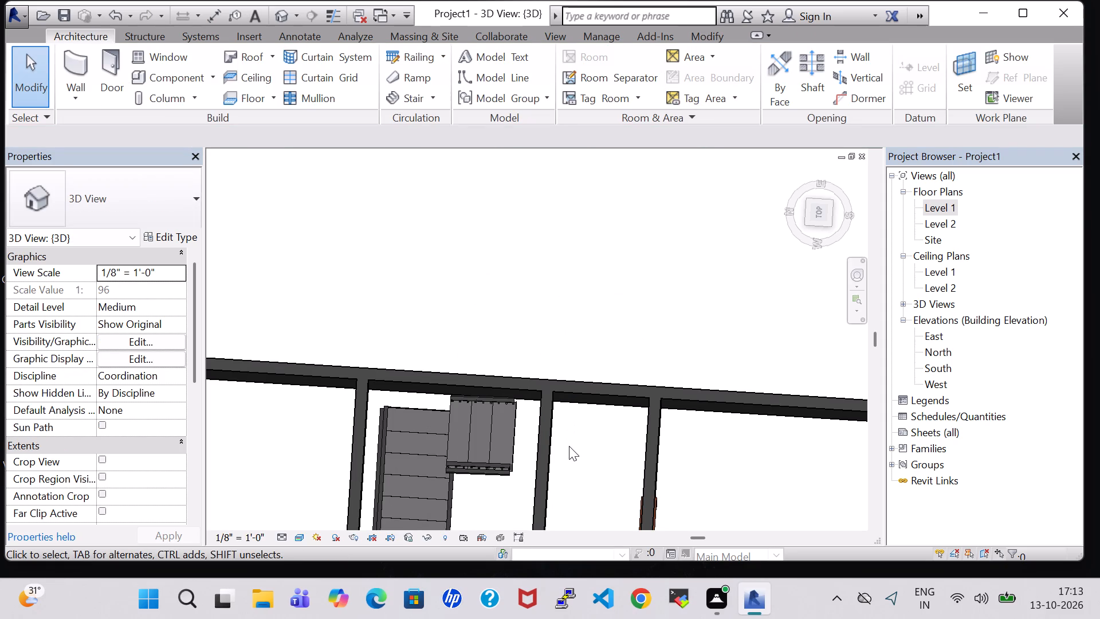
Open the stair for editing in 3D and nudge the short connecting run one increment away from the exterior wall.
shift+middle_drag(570, 448, 570, 319)
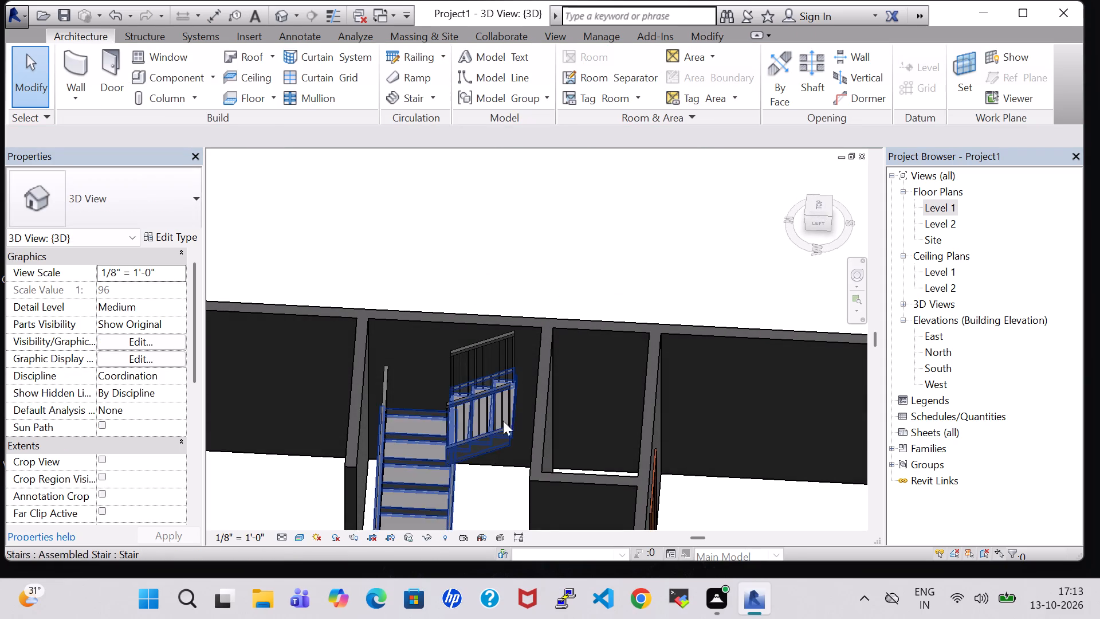
shift+middle_drag(494, 493, 518, 406)
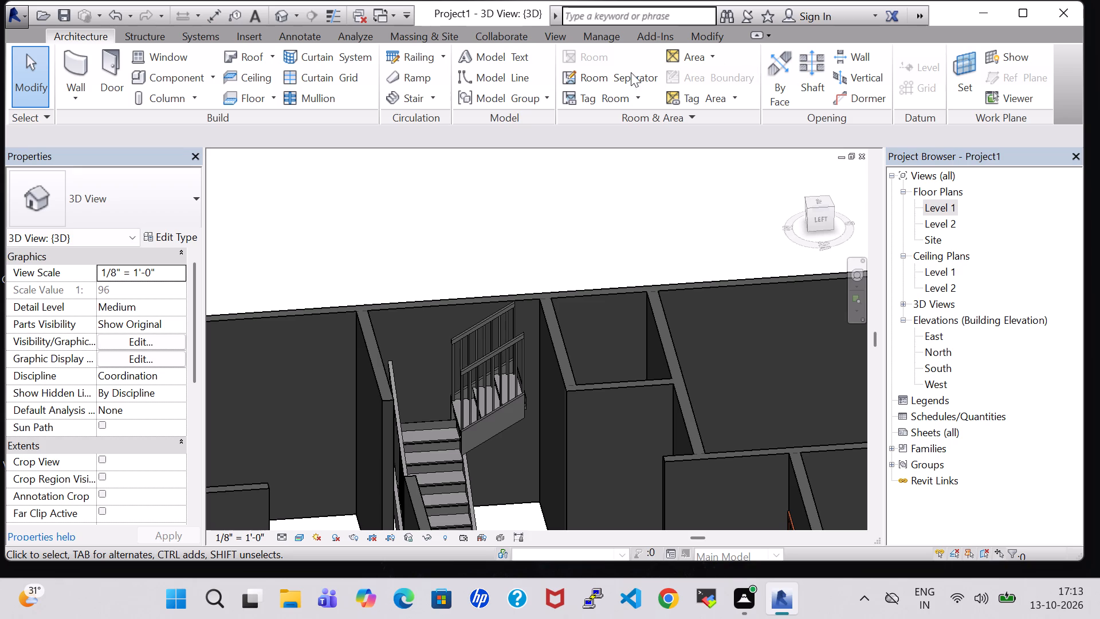
click(504, 375)
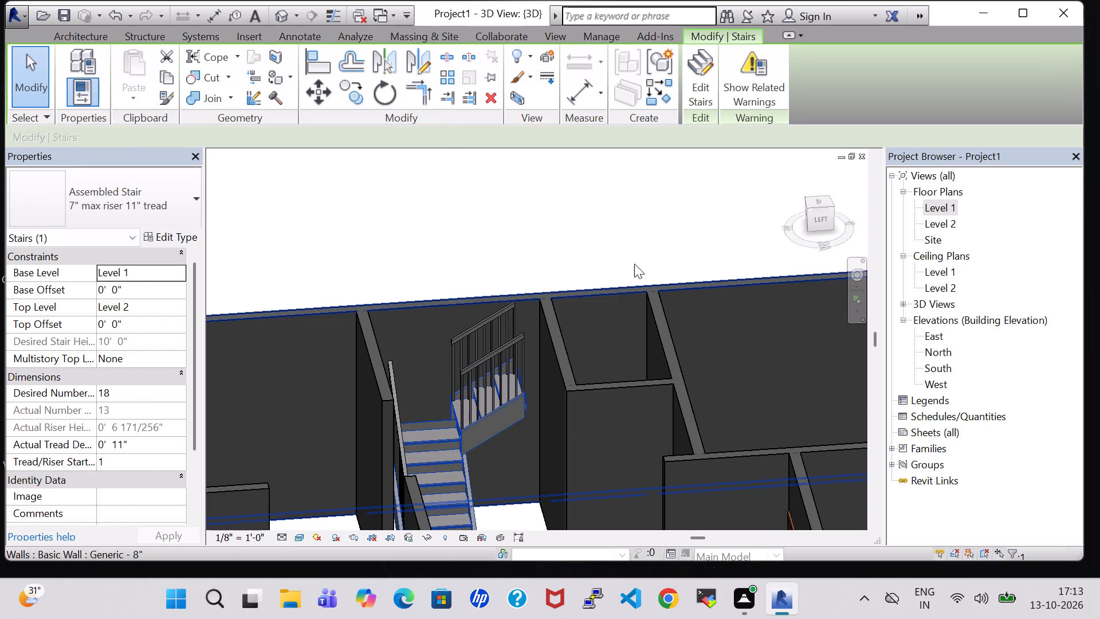
click(702, 90)
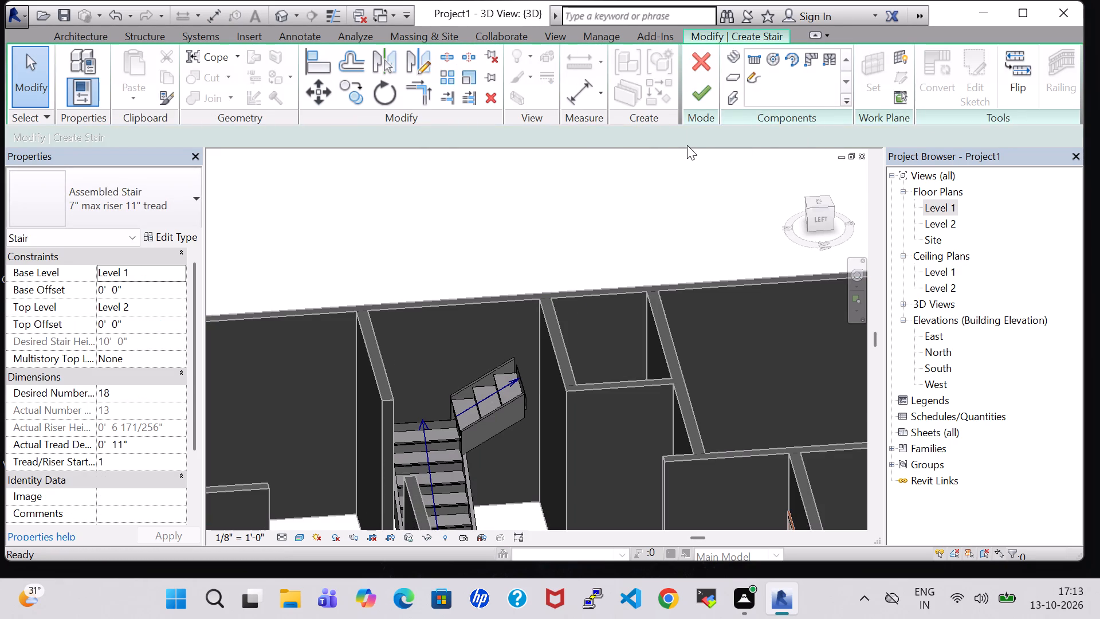
key(Down)
key(Down)
click(490, 422)
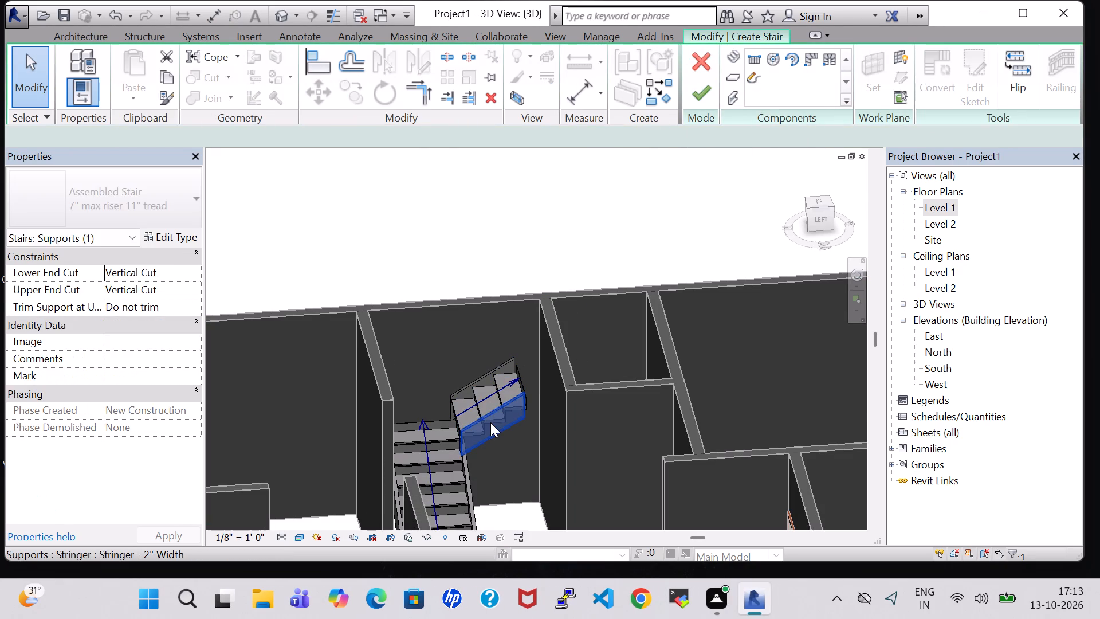
key(Down)
middle_drag(482, 502, 484, 434)
shift+scroll(482, 502, up, 1)
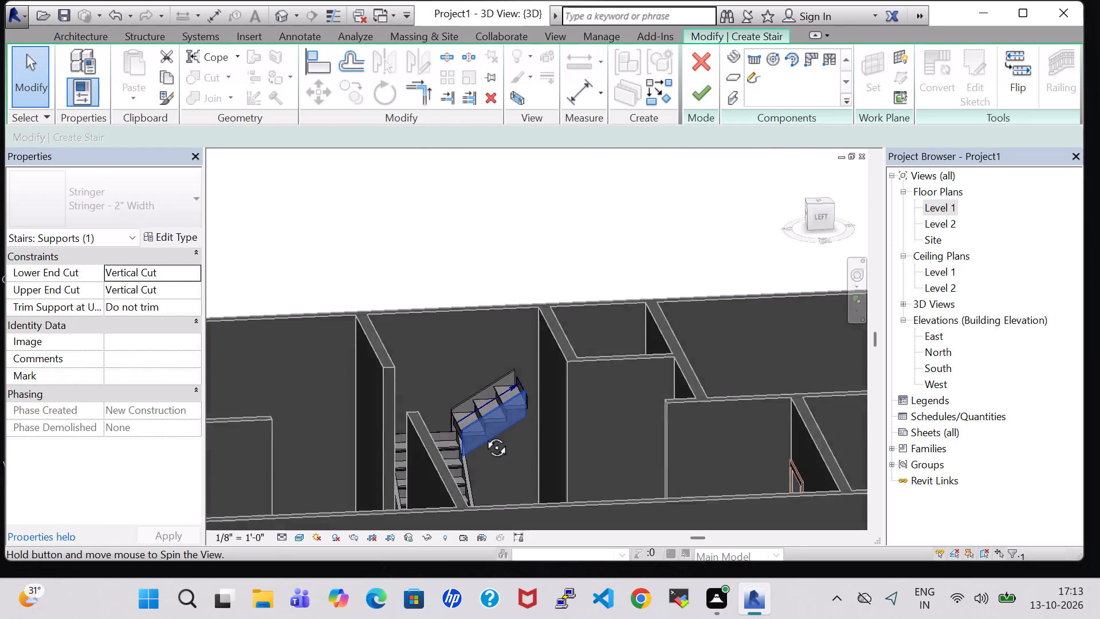
middle_drag(484, 434, 457, 477)
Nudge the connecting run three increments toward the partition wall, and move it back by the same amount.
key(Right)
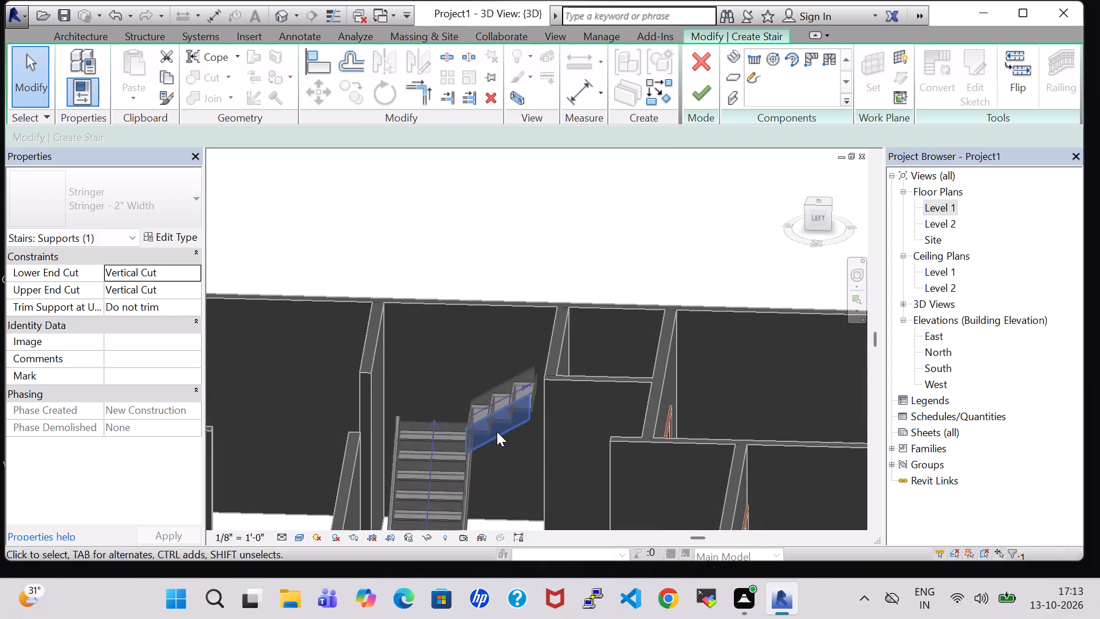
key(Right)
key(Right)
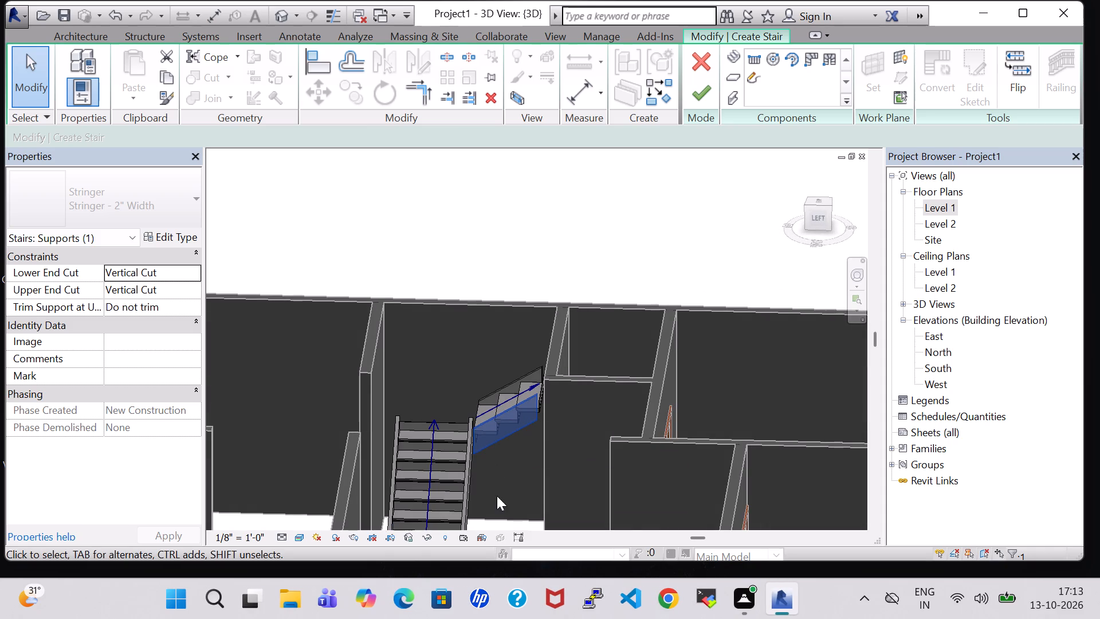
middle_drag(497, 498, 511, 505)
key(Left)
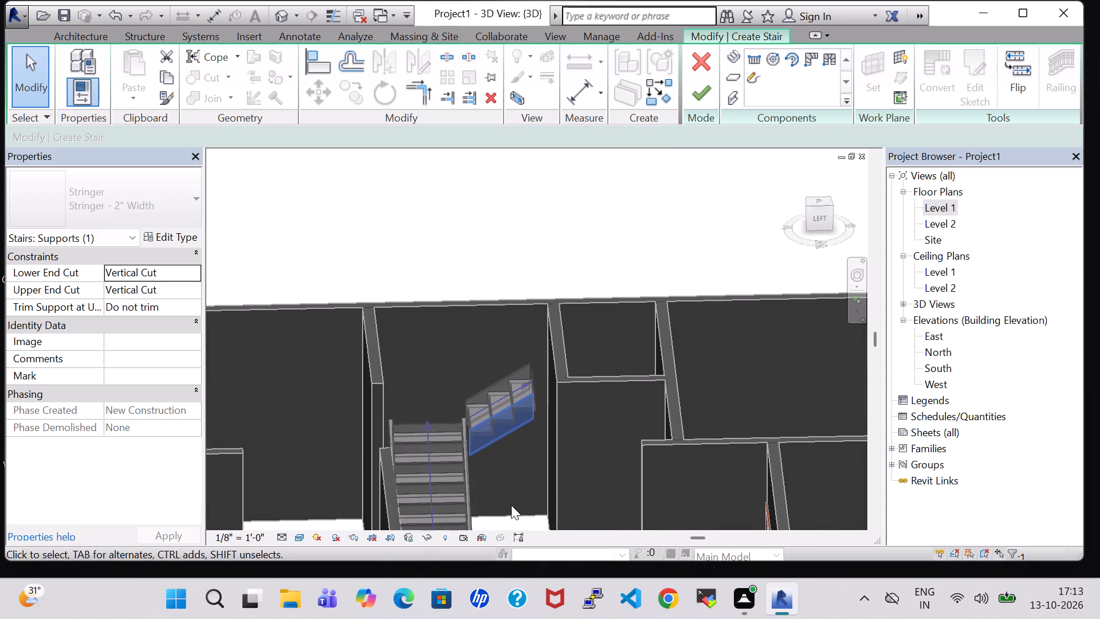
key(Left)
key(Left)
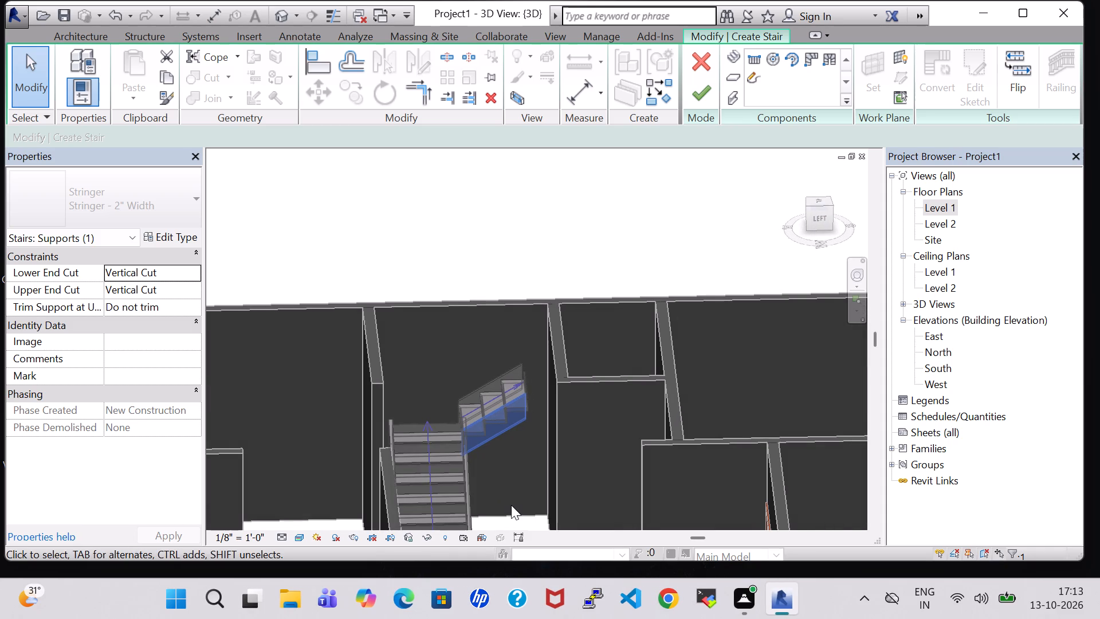
Nudge the connecting run one more increment away from the exterior wall and finish the stair edit.
key(Down)
shift+middle_drag(511, 482, 509, 459)
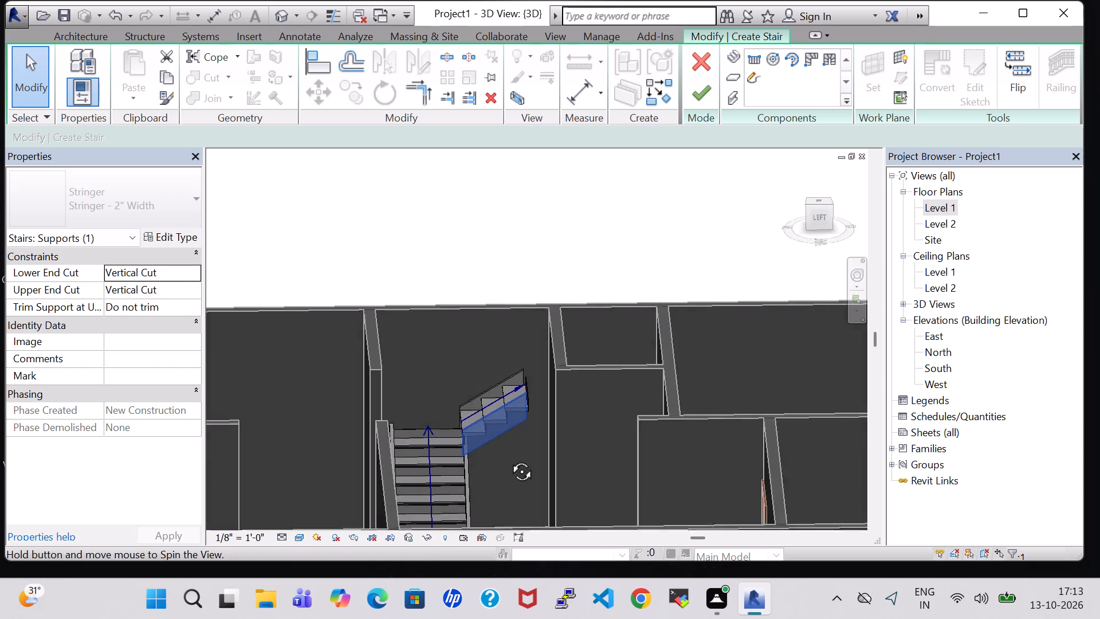
shift+middle_drag(509, 459, 508, 432)
scroll(508, 430, up, 1)
click(702, 97)
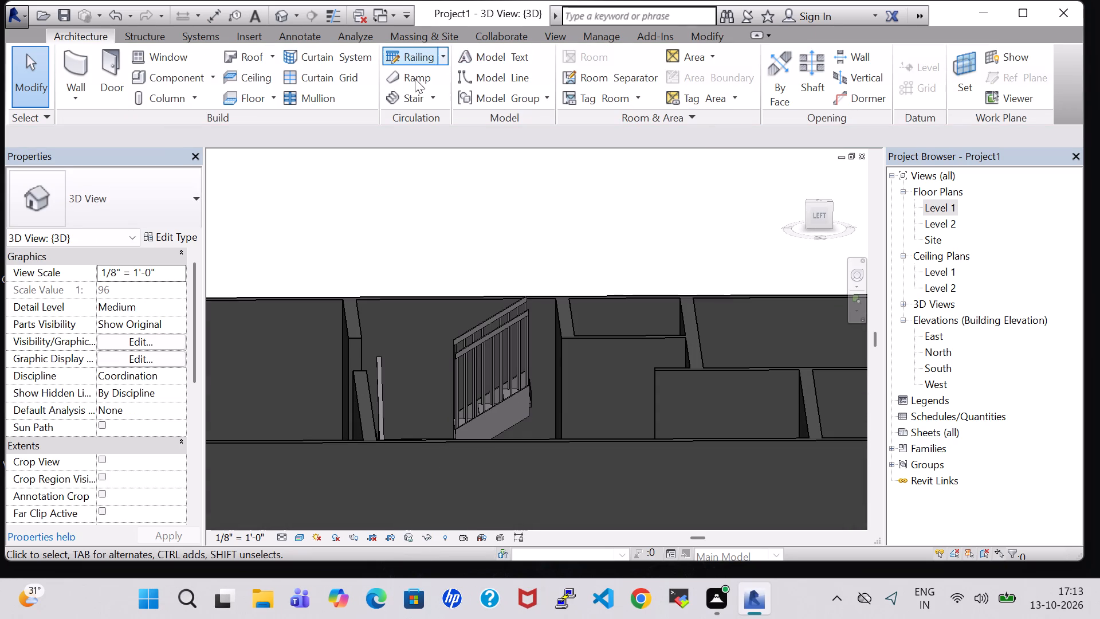
In the Level 1 plan, stretch the connecting run's upper end toward the partition wall to 3' 8" long and finish the stair edit.
double_click(934, 207)
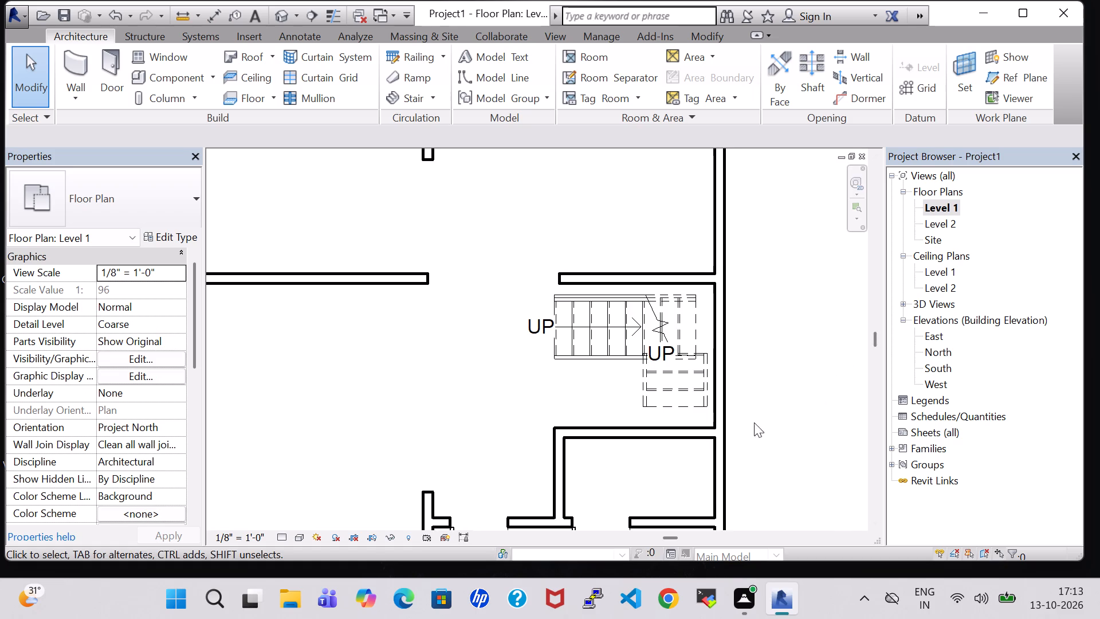
click(682, 410)
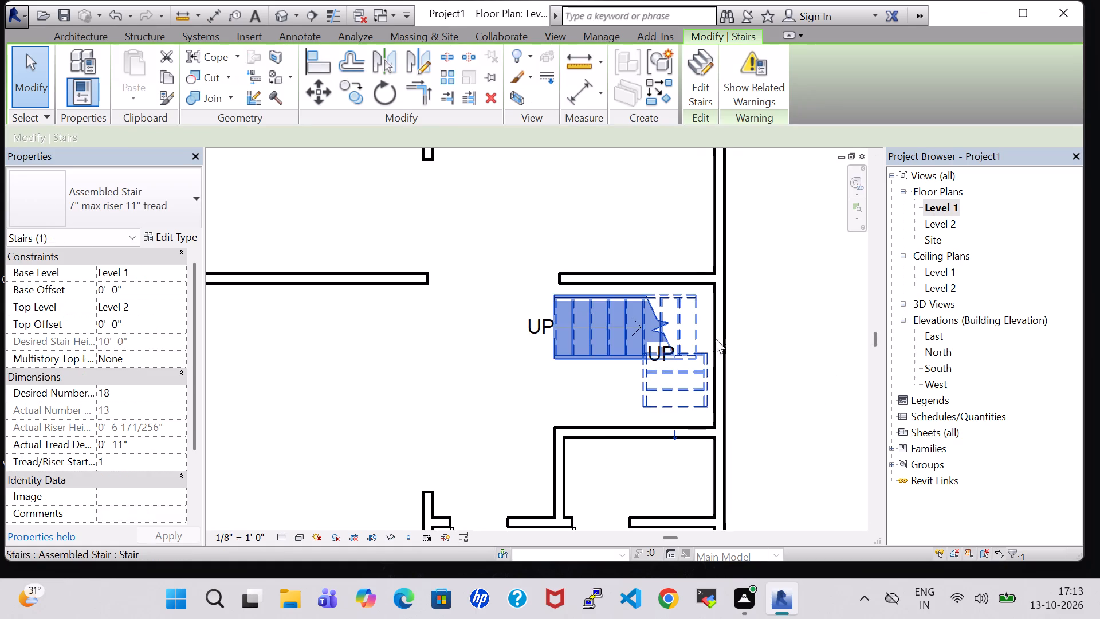
click(704, 99)
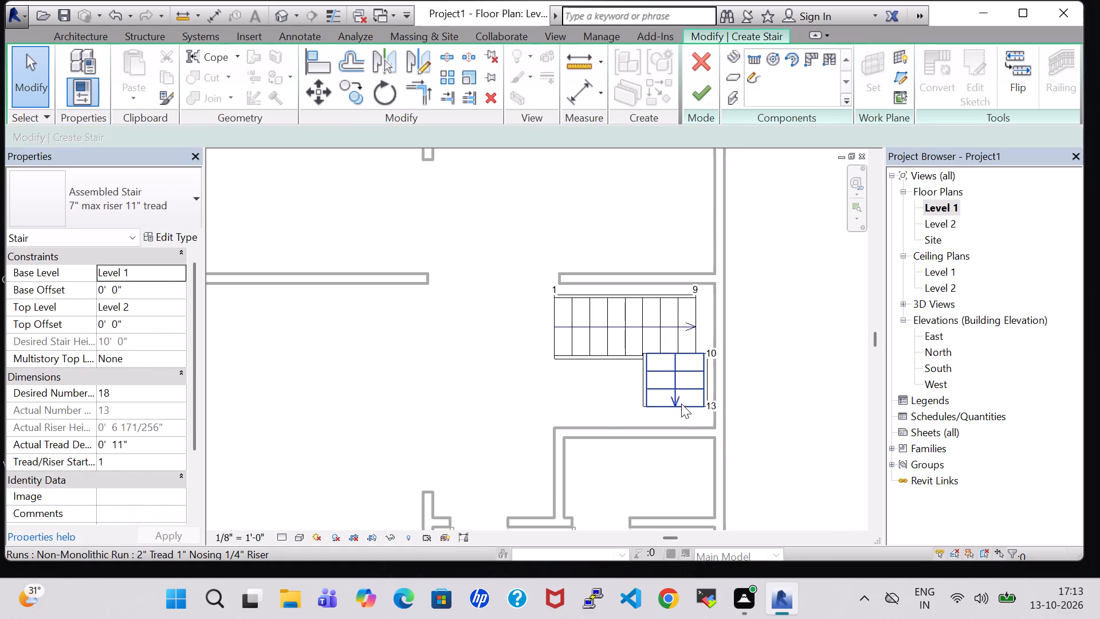
click(681, 404)
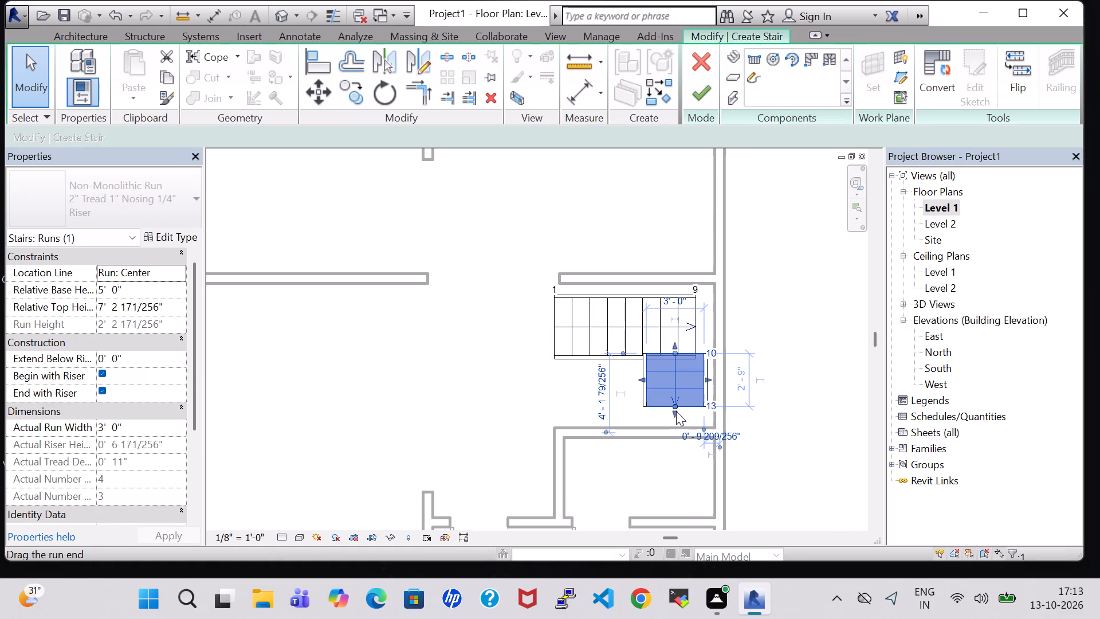
drag(675, 411, 675, 422)
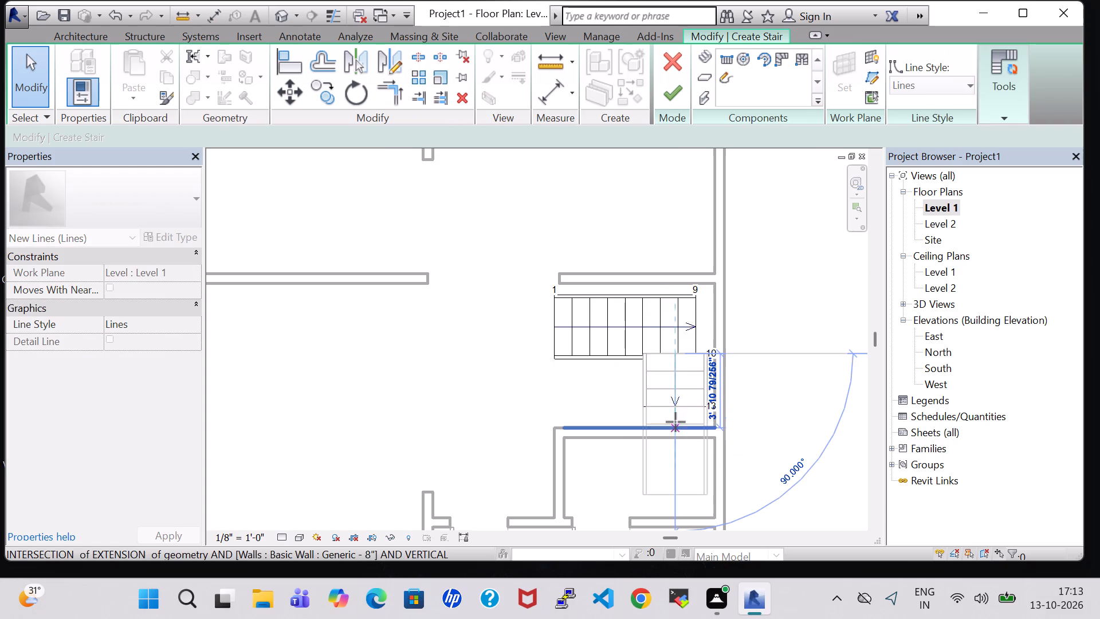
drag(675, 422, 676, 428)
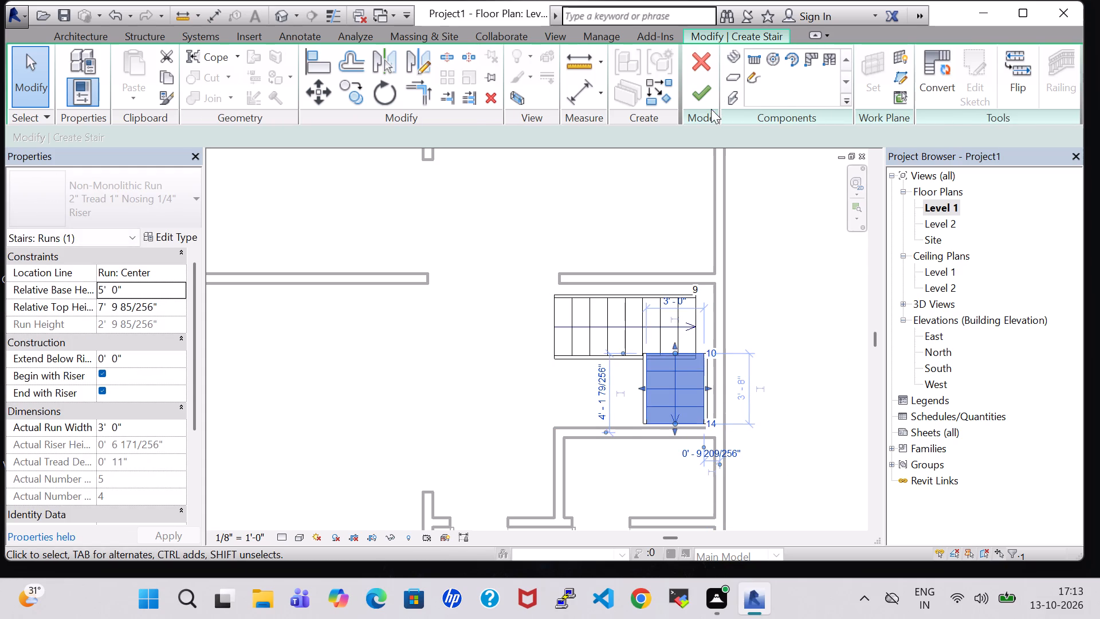
click(708, 100)
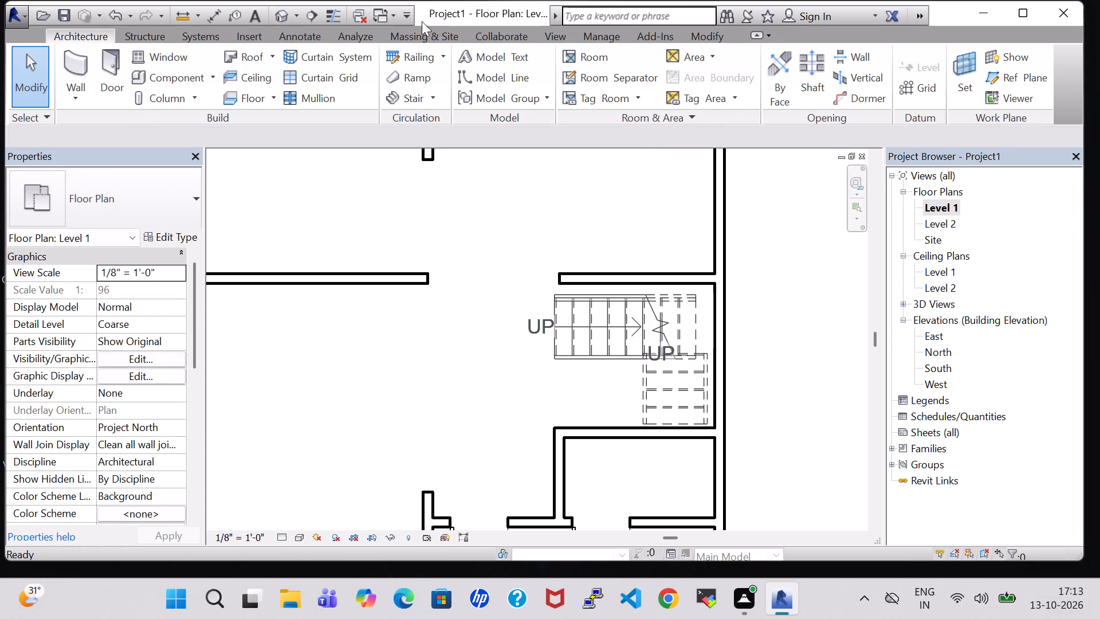
Edit the stair in the 3D view, nudge the connecting run five increments away from the exterior wall, and finish the edit.
click(281, 11)
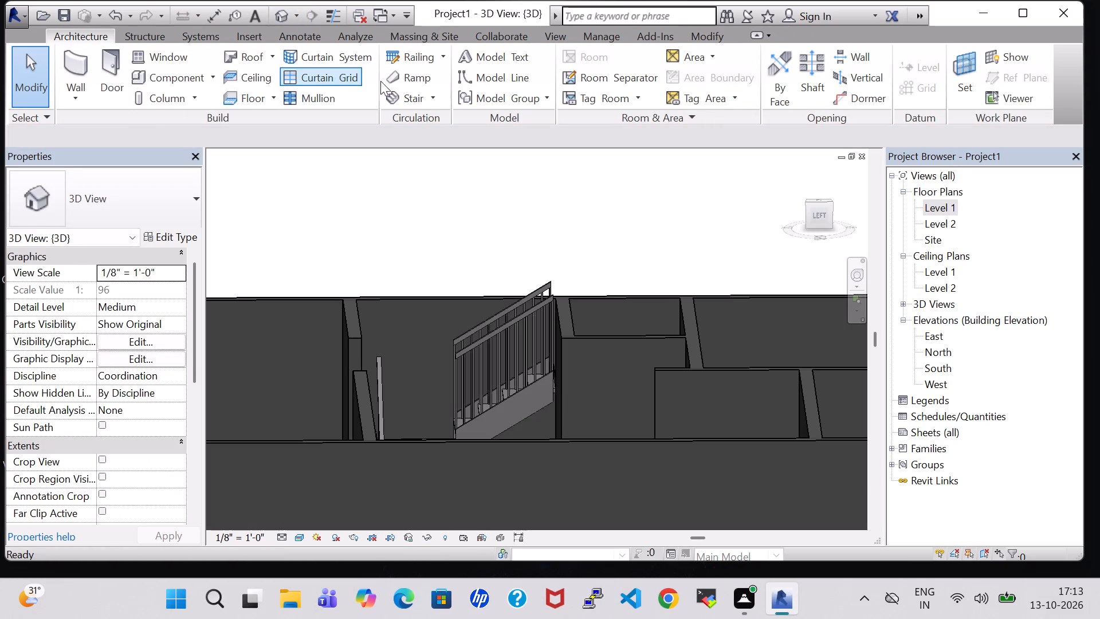
shift+middle_drag(568, 217, 572, 313)
shift+scroll(568, 217, up, 1)
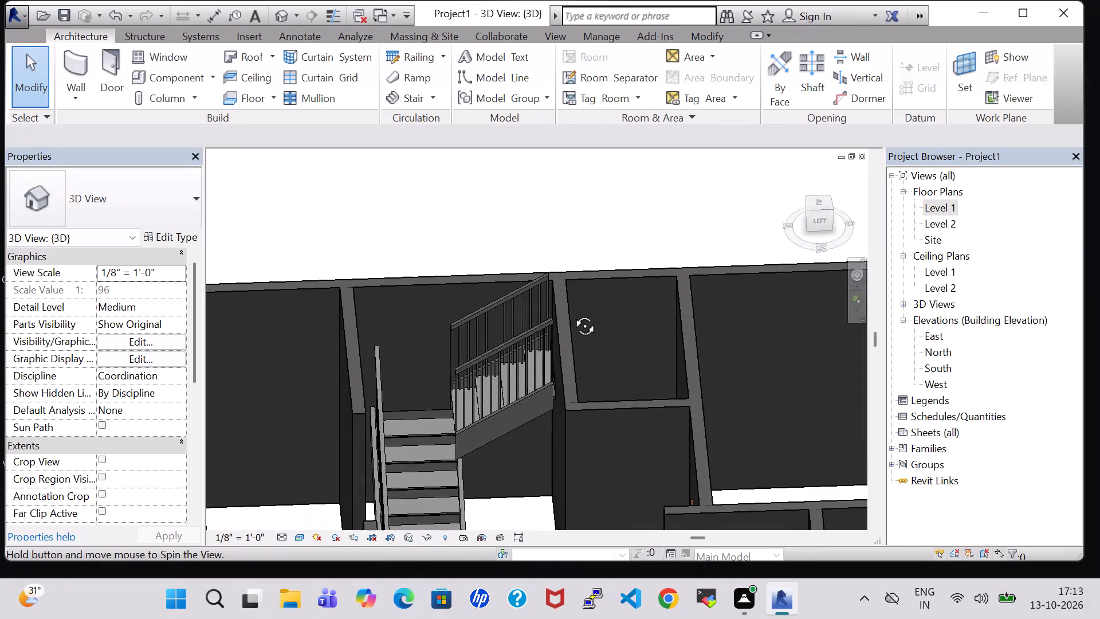
shift+middle_drag(572, 313, 583, 375)
shift+middle_drag(581, 301, 572, 207)
shift+middle_drag(475, 484, 466, 412)
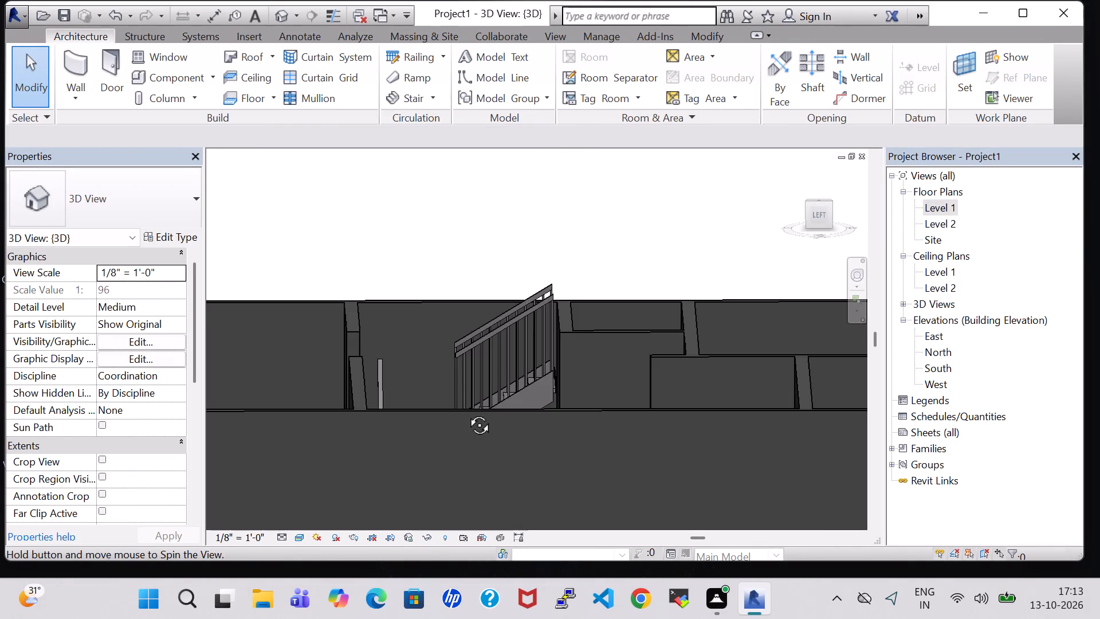
shift+middle_drag(466, 412, 468, 439)
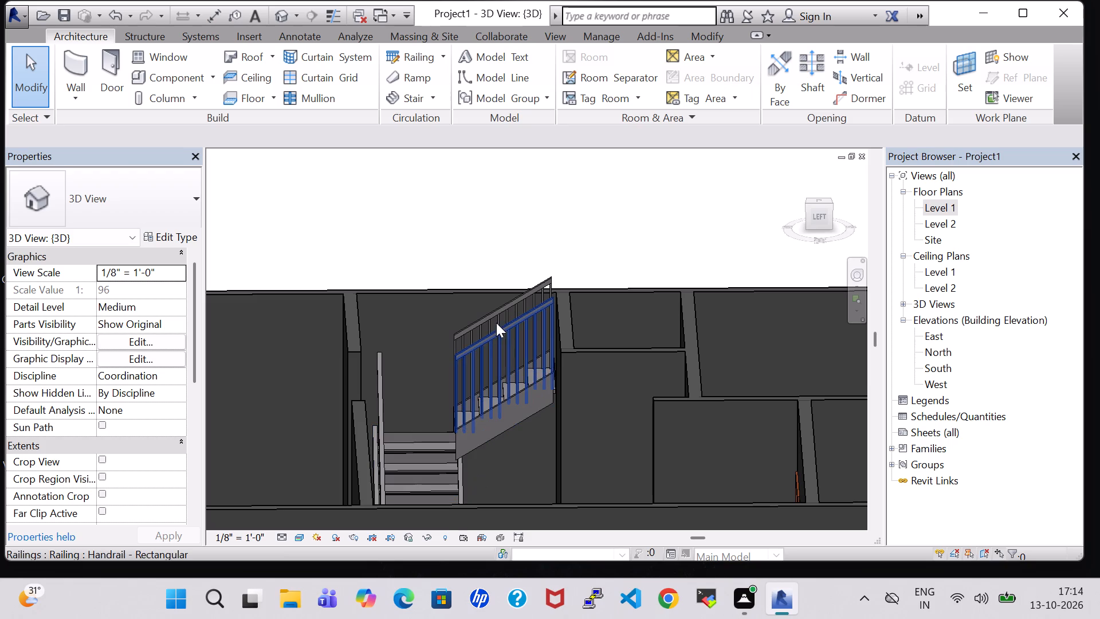
click(516, 398)
click(701, 75)
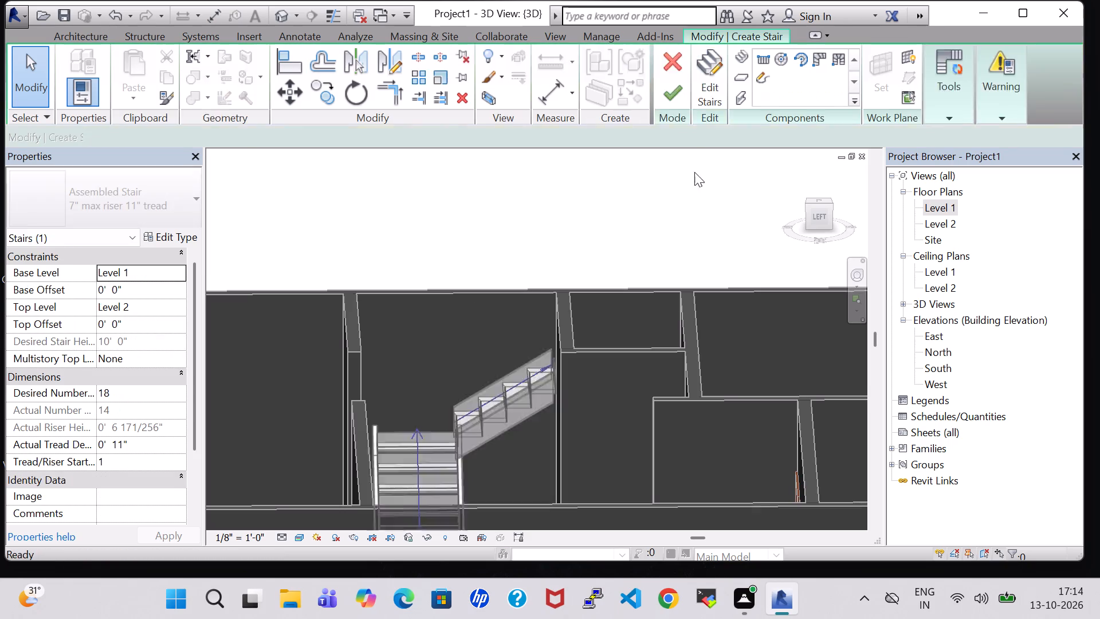
click(522, 398)
key(Down)
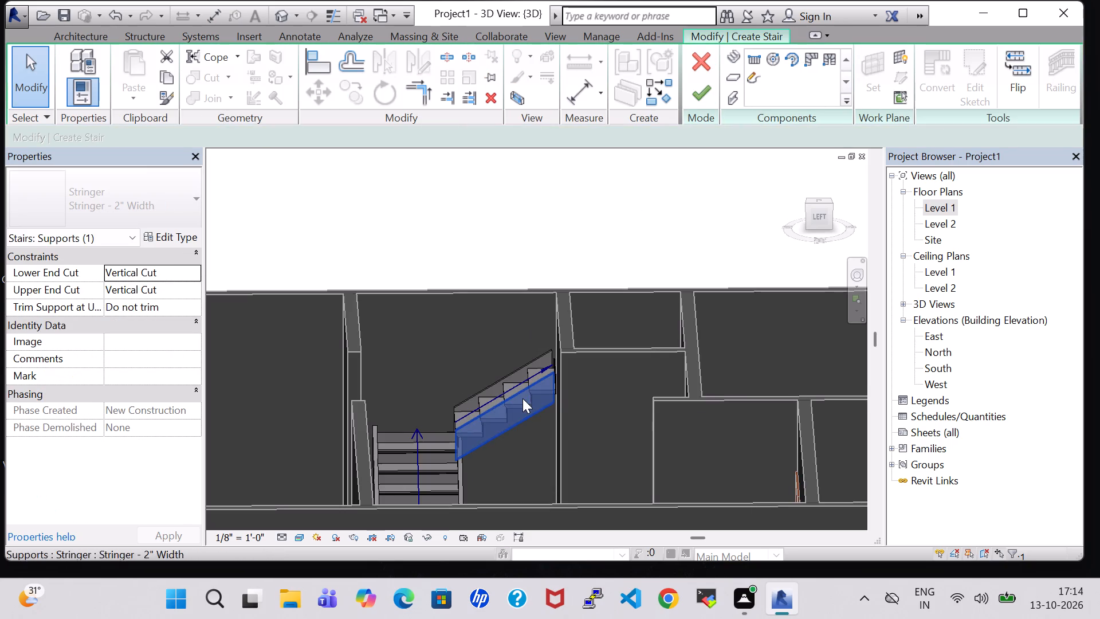
key(Down)
key(Down)
key(Down)
key(Down)
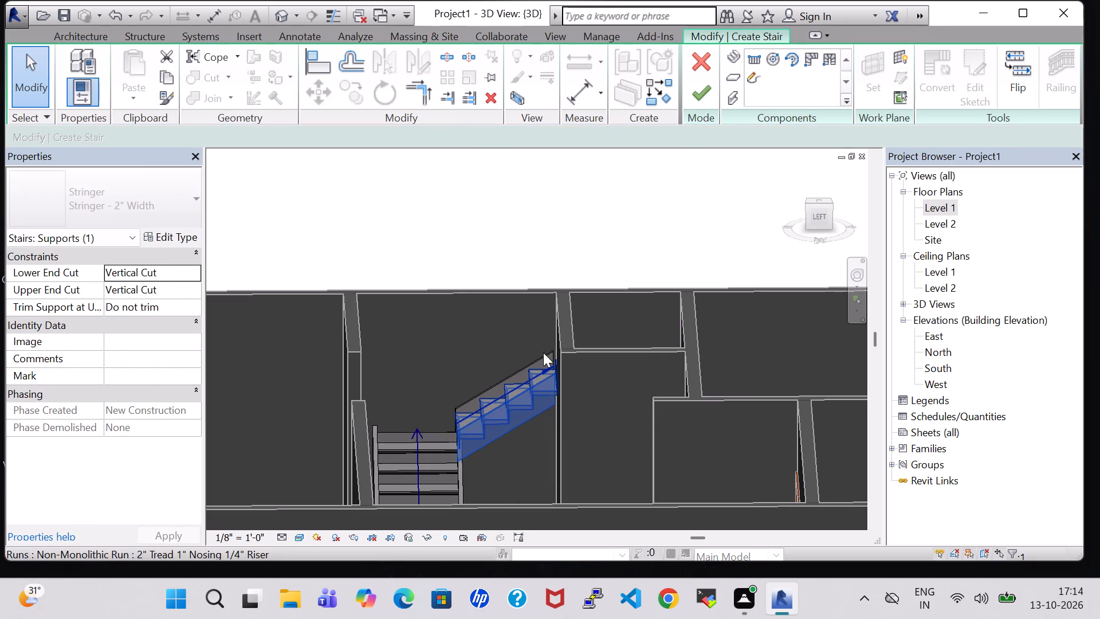
click(702, 93)
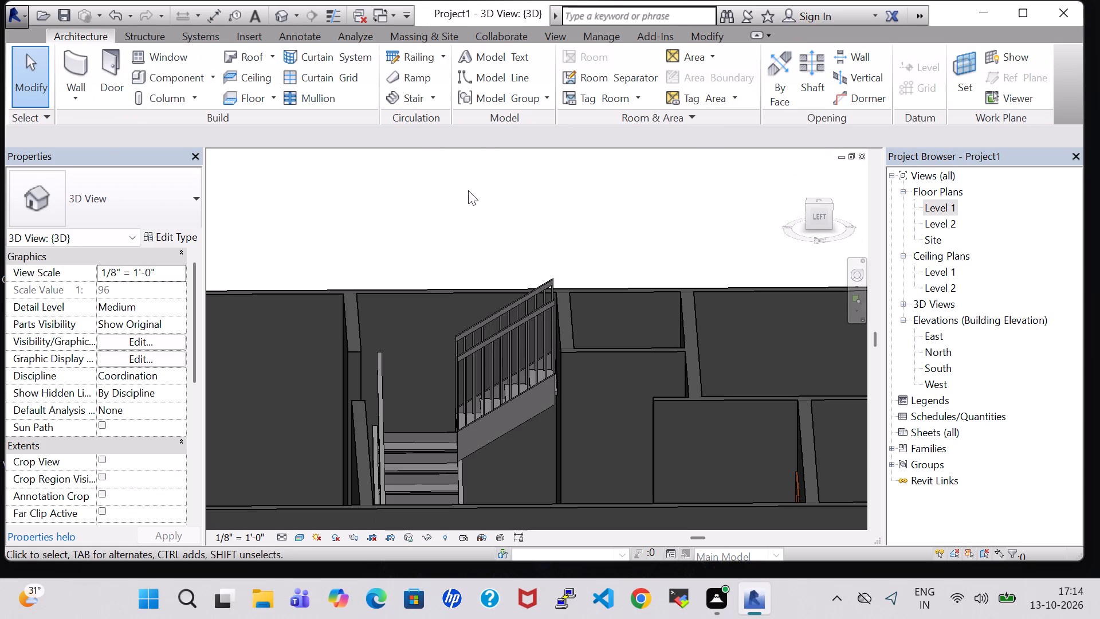
In the Level 1 plan, place a Single-Flush 36" x 84" door into the upper narrow room, centred about 3' 8" from the central partition.
double_click(932, 206)
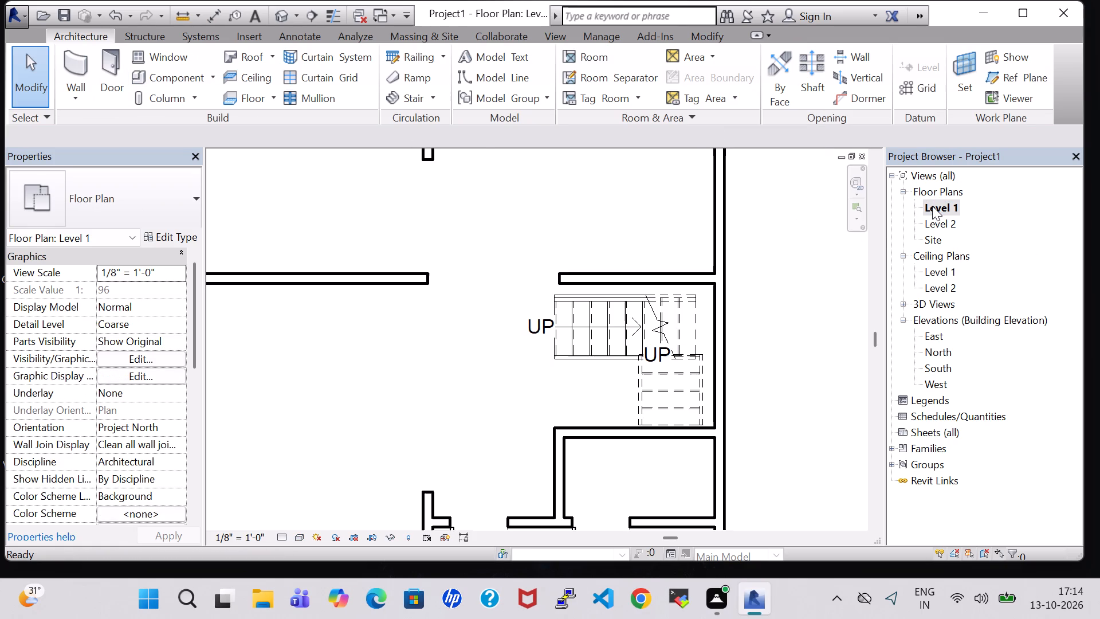
scroll(801, 331, down, 4)
middle_click(801, 328)
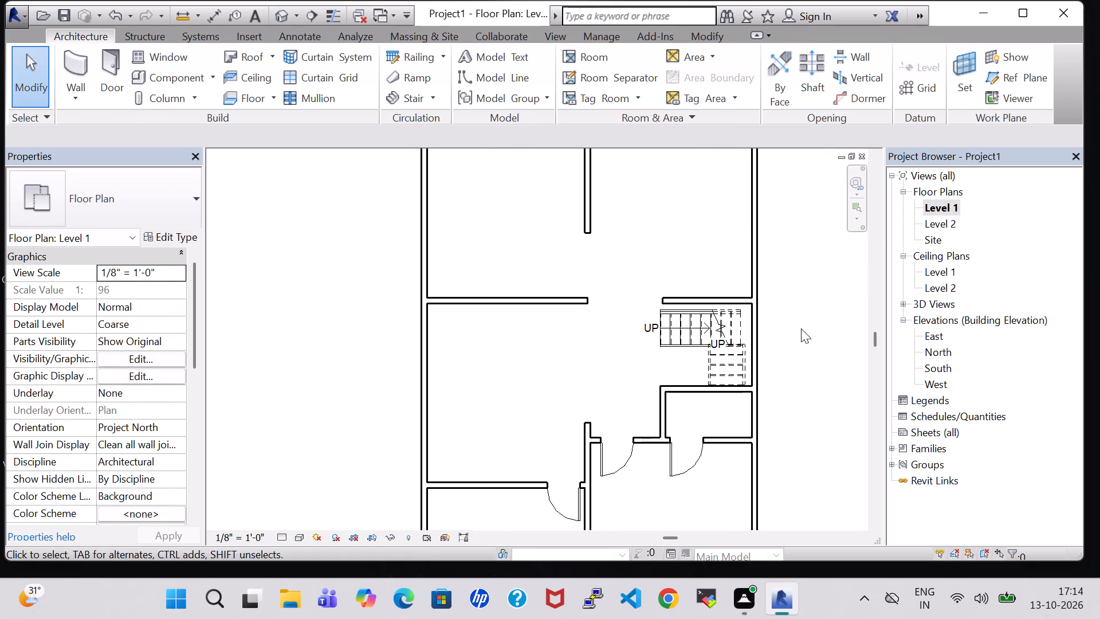
scroll(802, 328, down, 1)
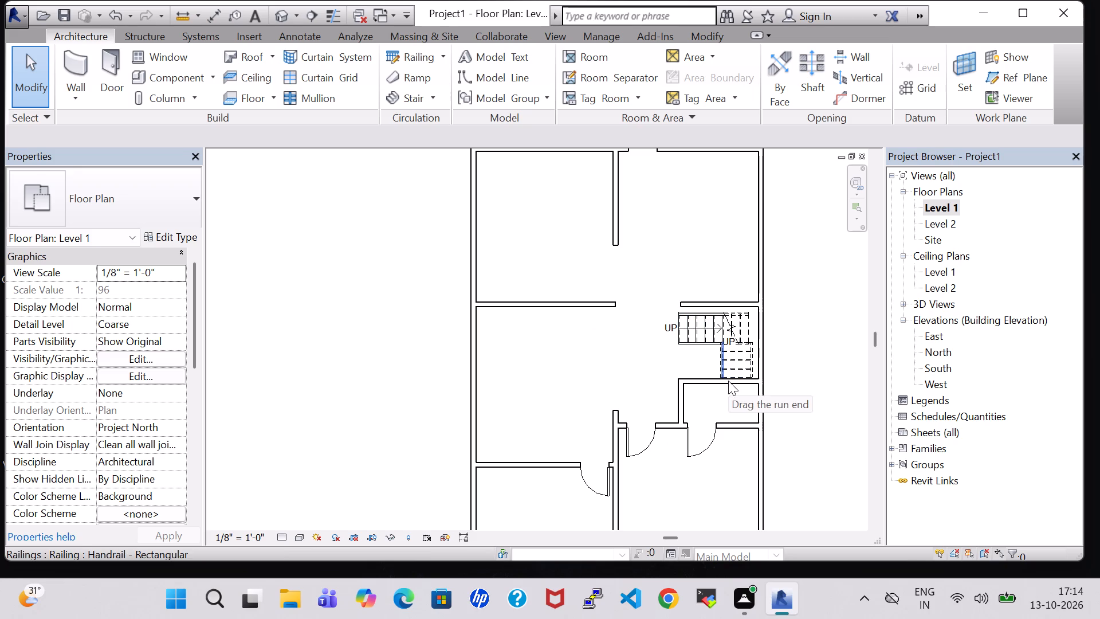
middle_drag(795, 438, 805, 307)
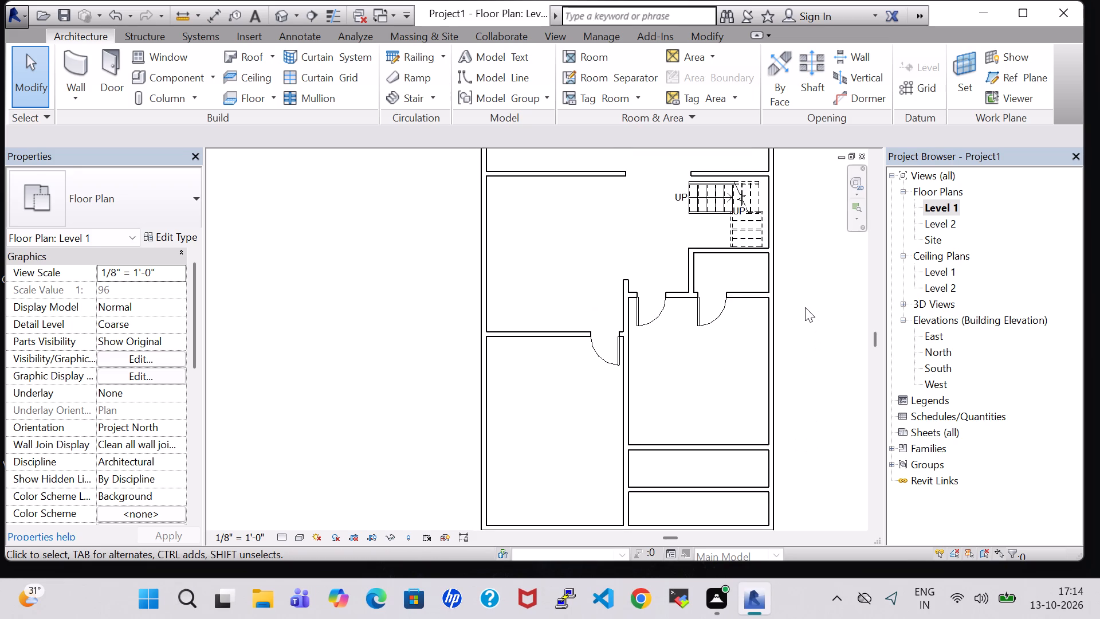
click(109, 84)
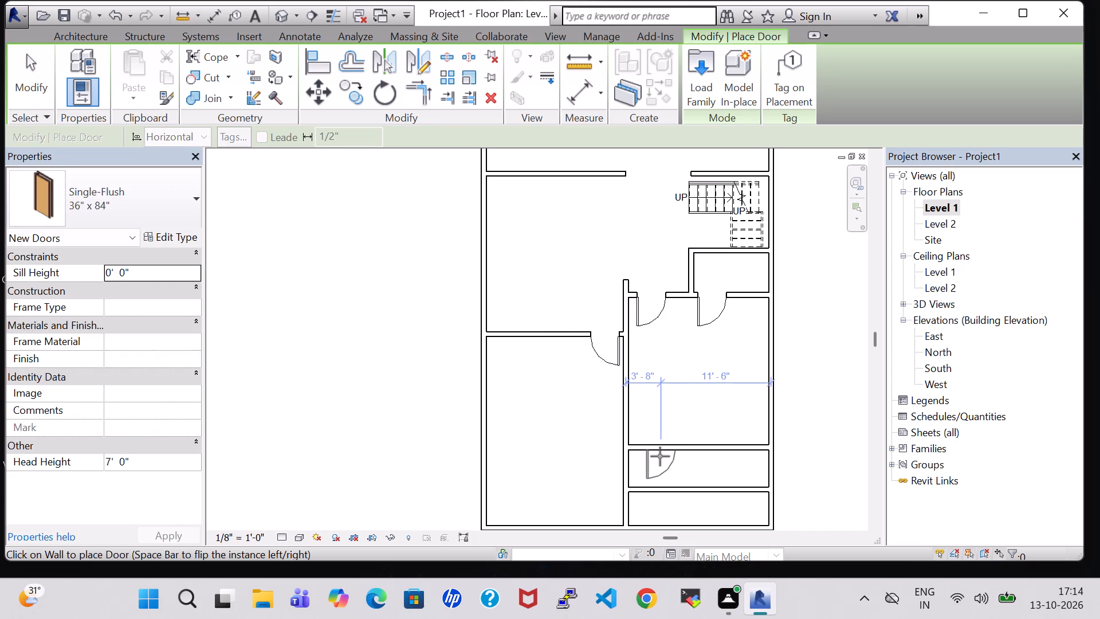
click(661, 453)
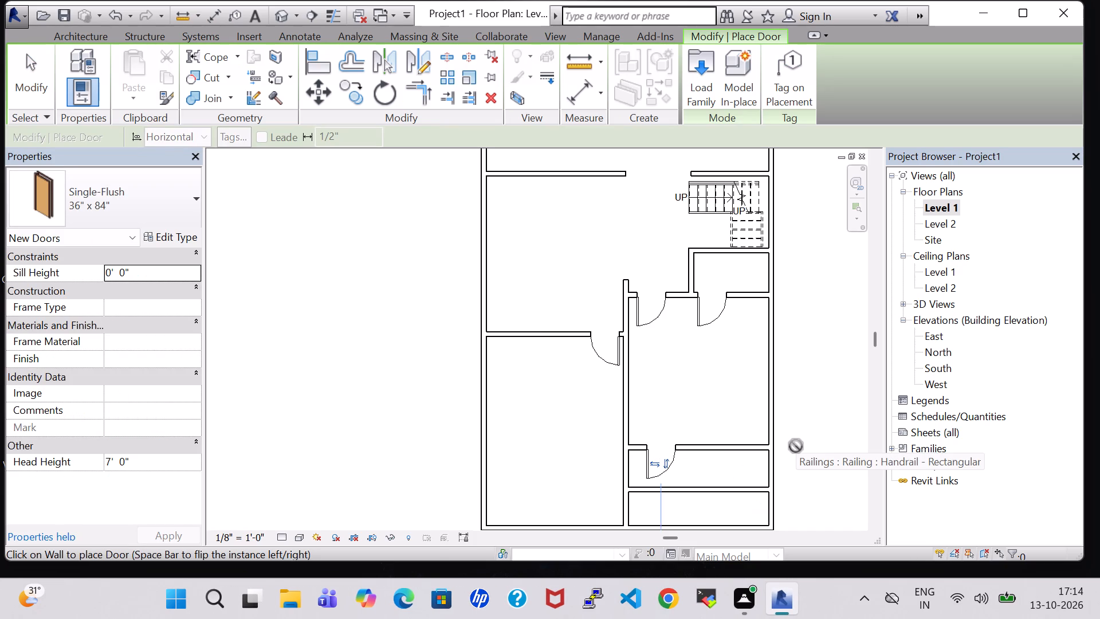
key(Escape)
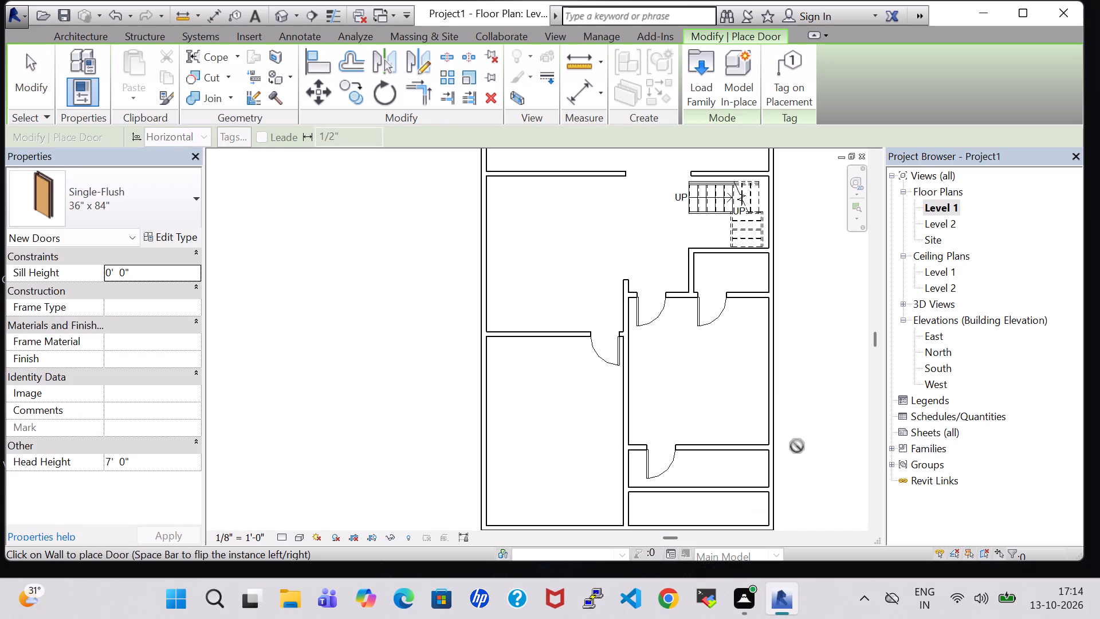
key(Escape)
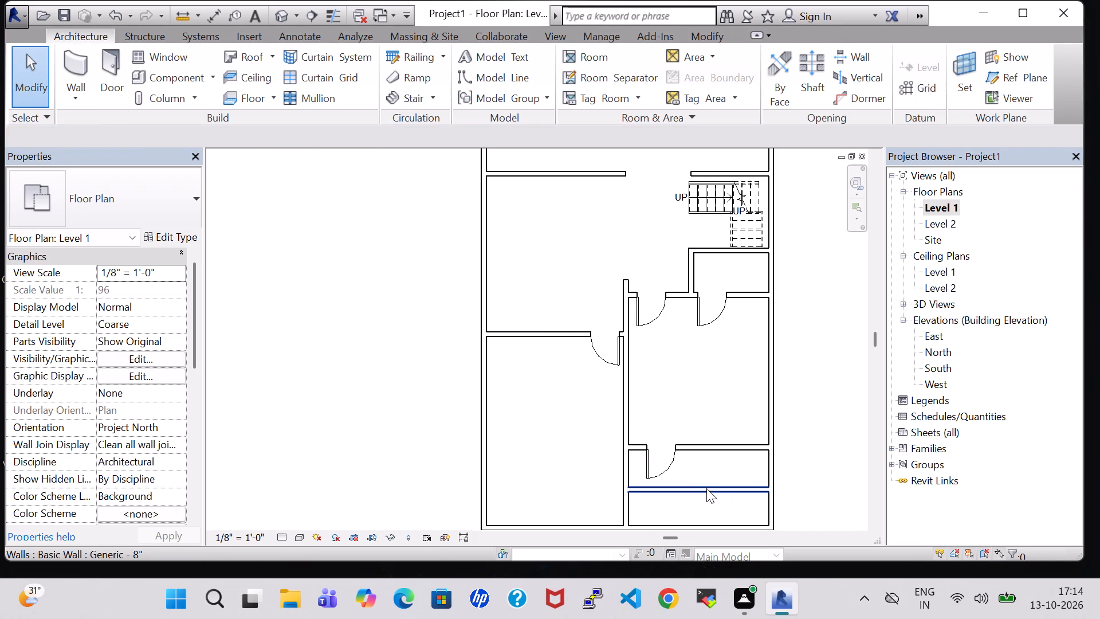
Split the exterior side wall just below the lowest partition, and the bottom exterior wall at the central partition, around the lowest narrow room.
scroll(708, 488, down, 1)
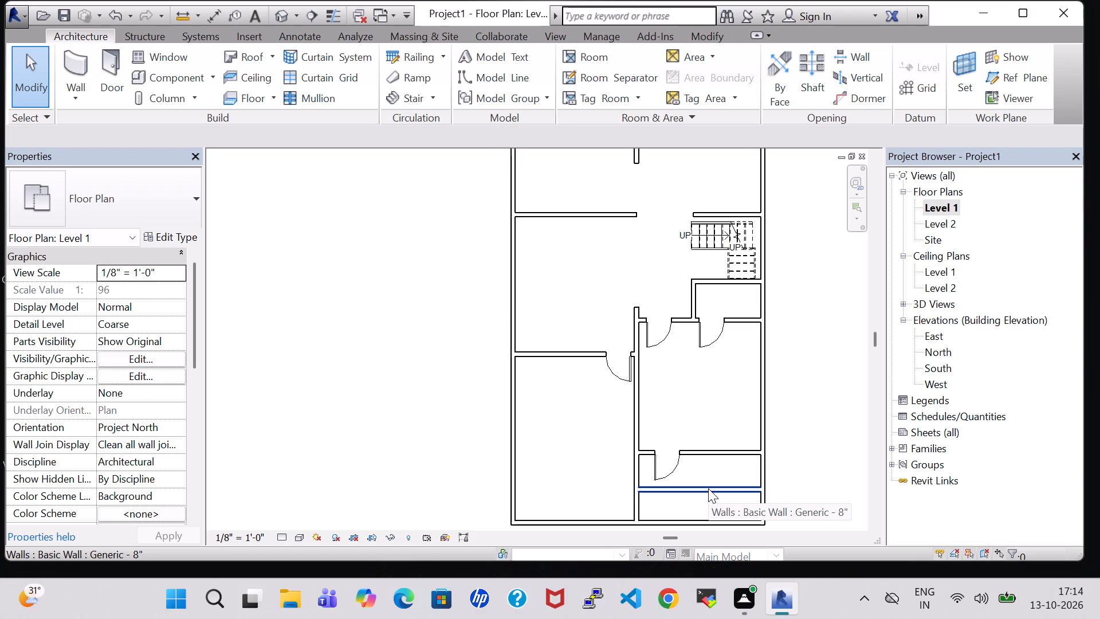
middle_click(708, 488)
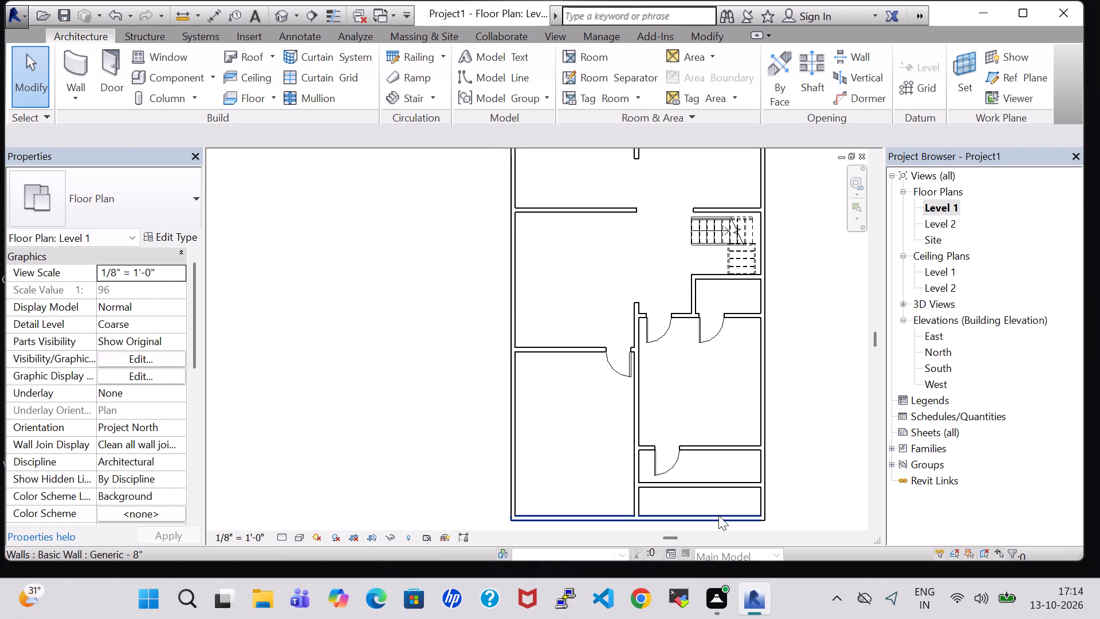
click(718, 515)
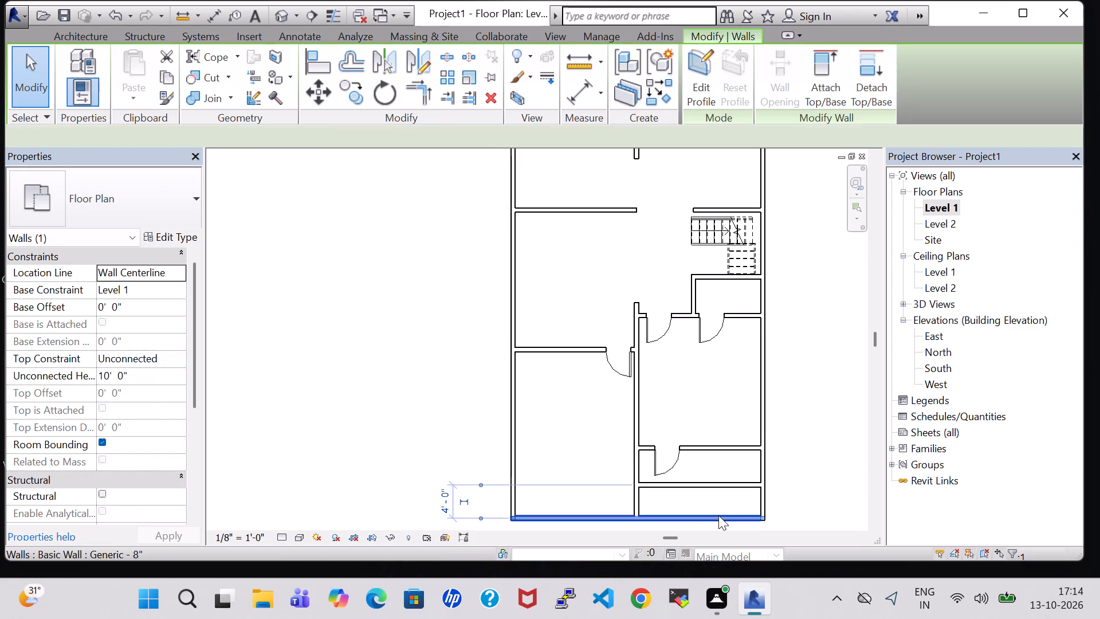
click(780, 485)
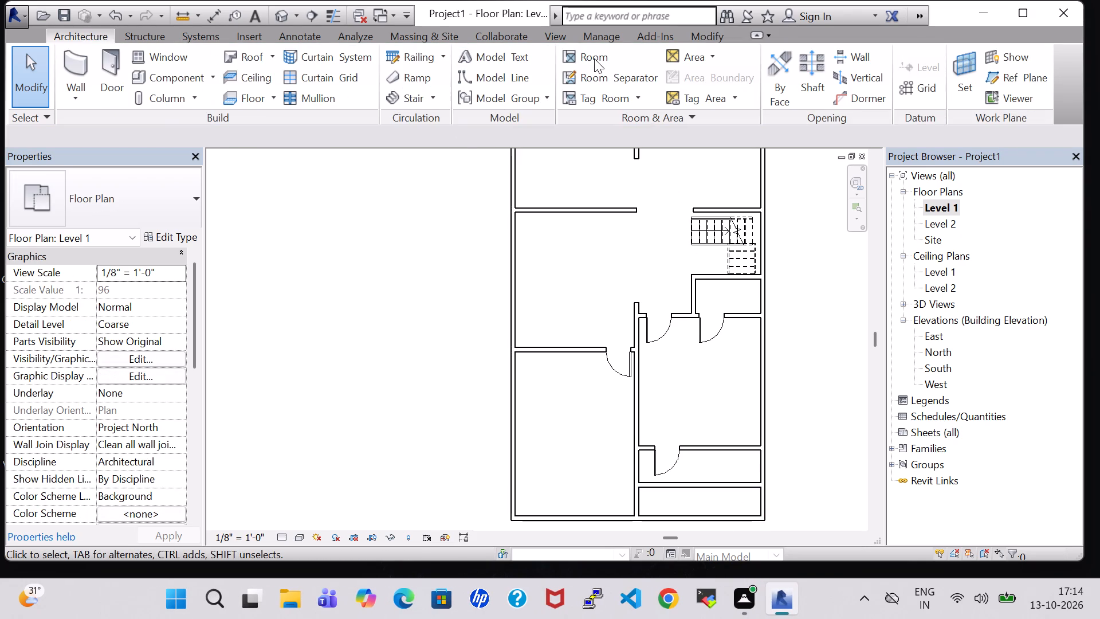
click(704, 38)
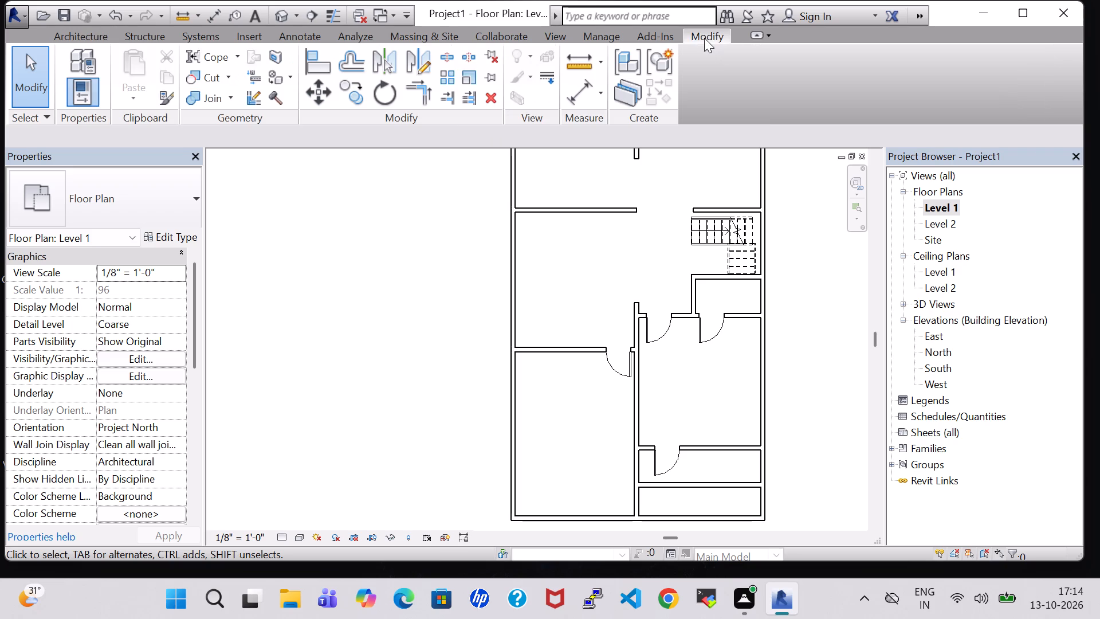
click(445, 56)
scroll(792, 488, up, 8)
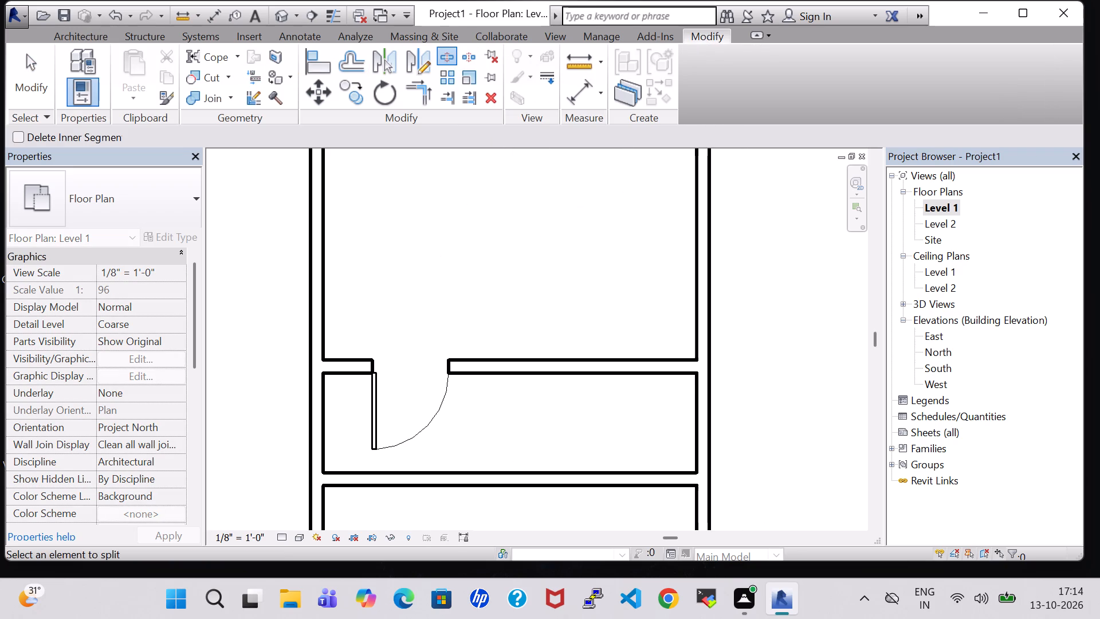
click(712, 490)
scroll(720, 490, up, 1)
middle_drag(720, 490, 773, 177)
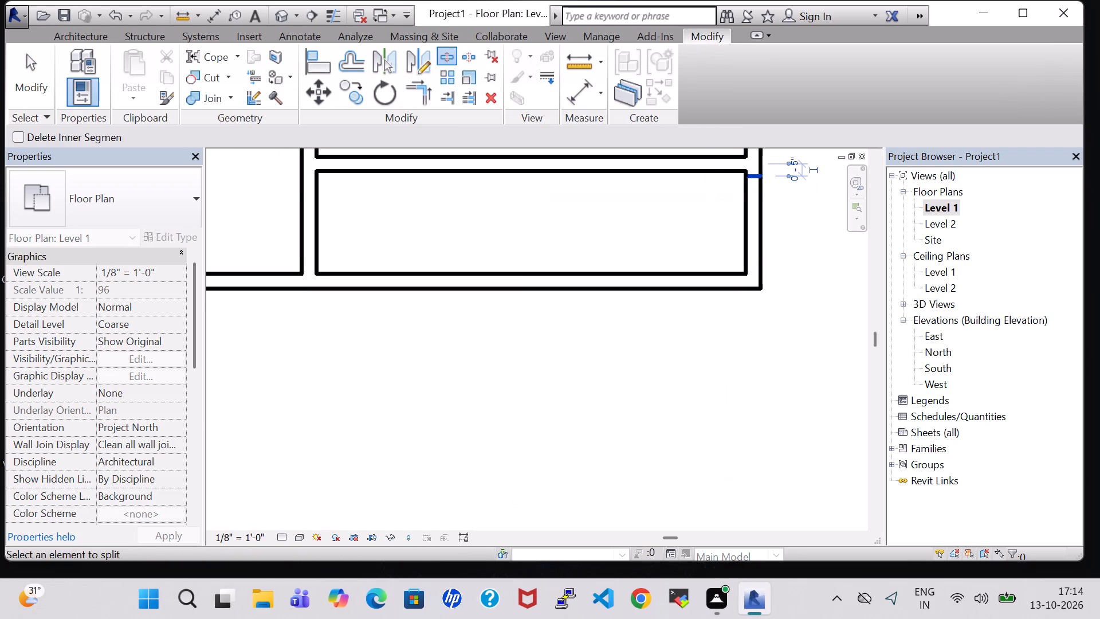
click(319, 282)
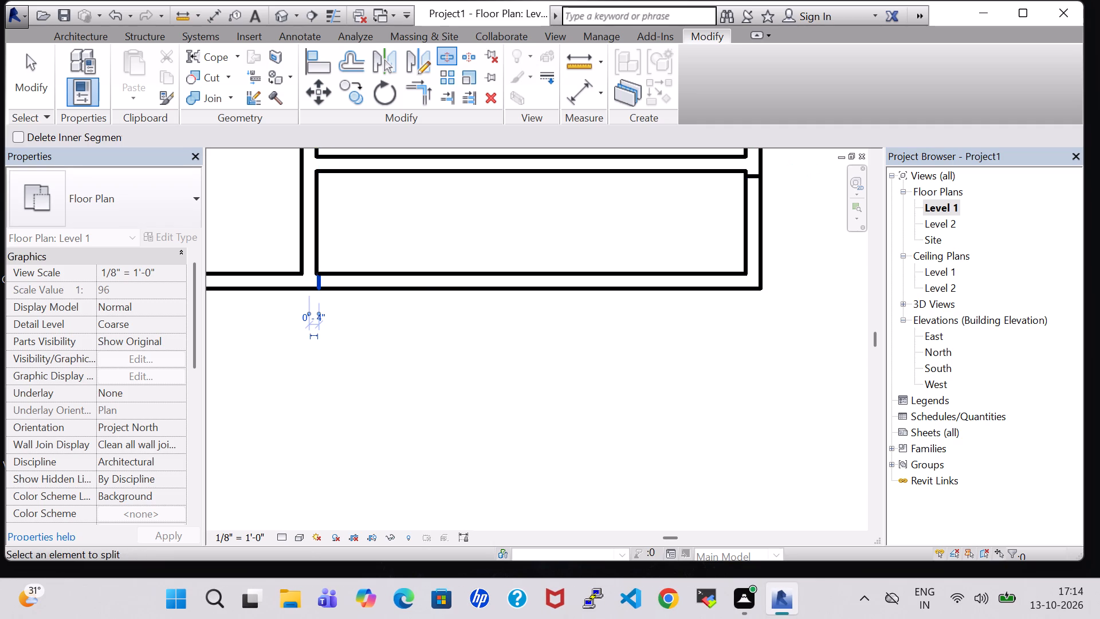
key(Escape)
key(Escape)
Delete the split-off bottom and side exterior wall segments enclosing the lowest narrow room.
click(505, 281)
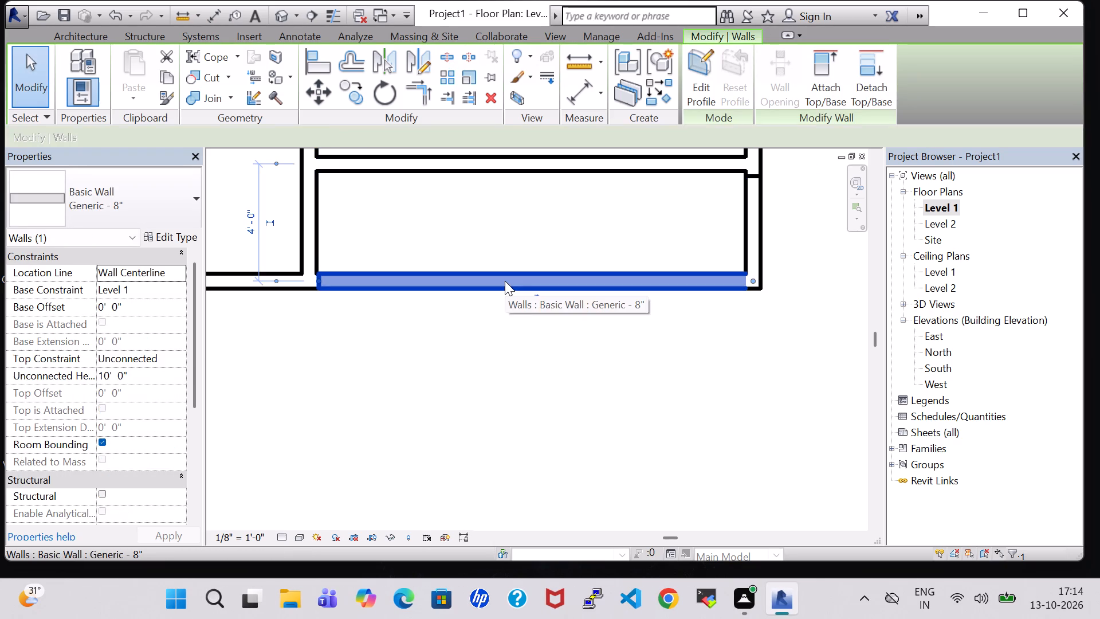
key(Delete)
click(753, 226)
key(Delete)
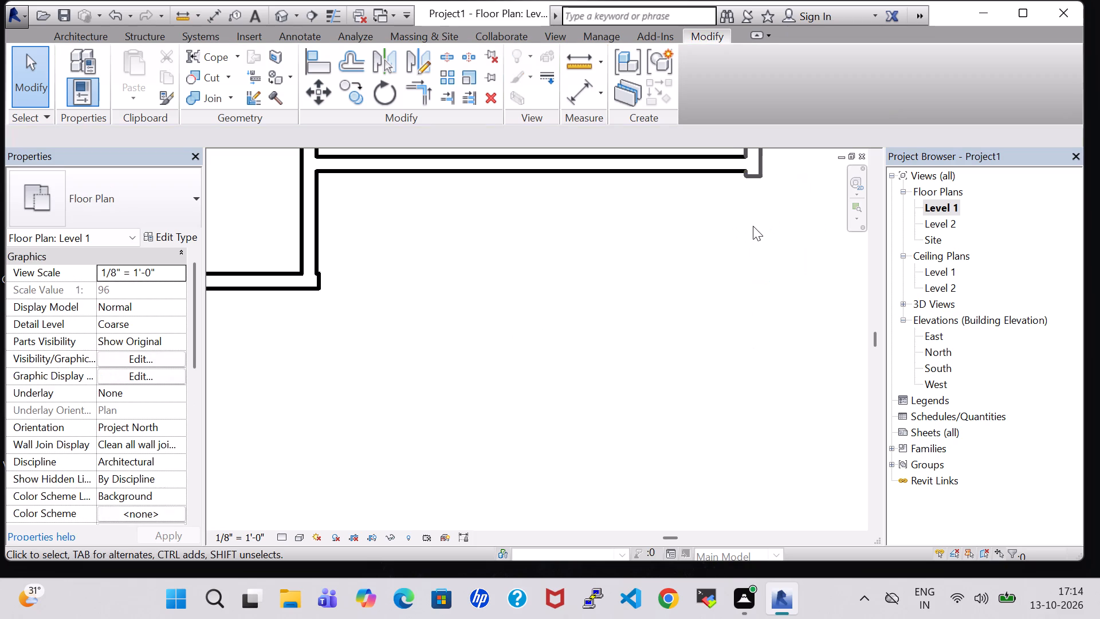
Nudge the remaining side wall two increments up and the bottom wall one increment left to clean up both cut corners.
click(747, 179)
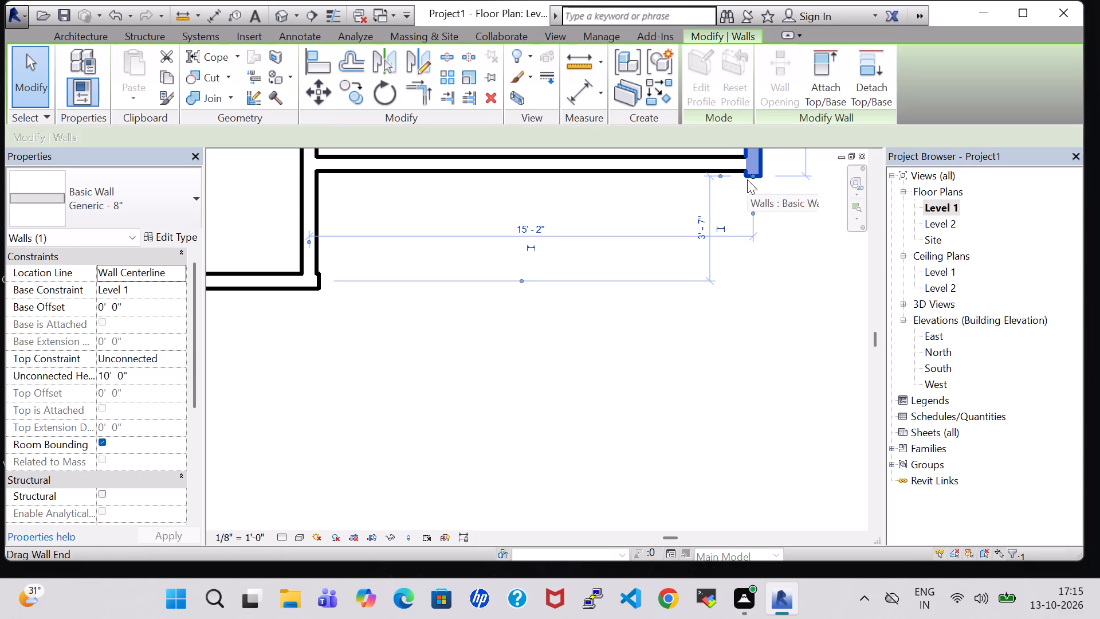
key(Up)
key(Up)
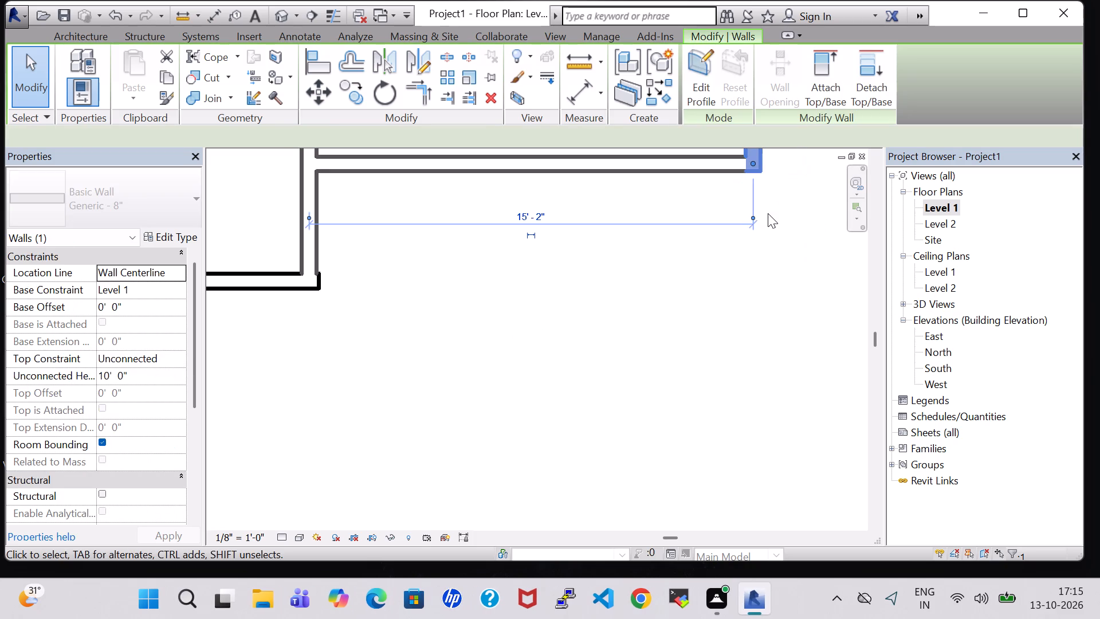
click(768, 213)
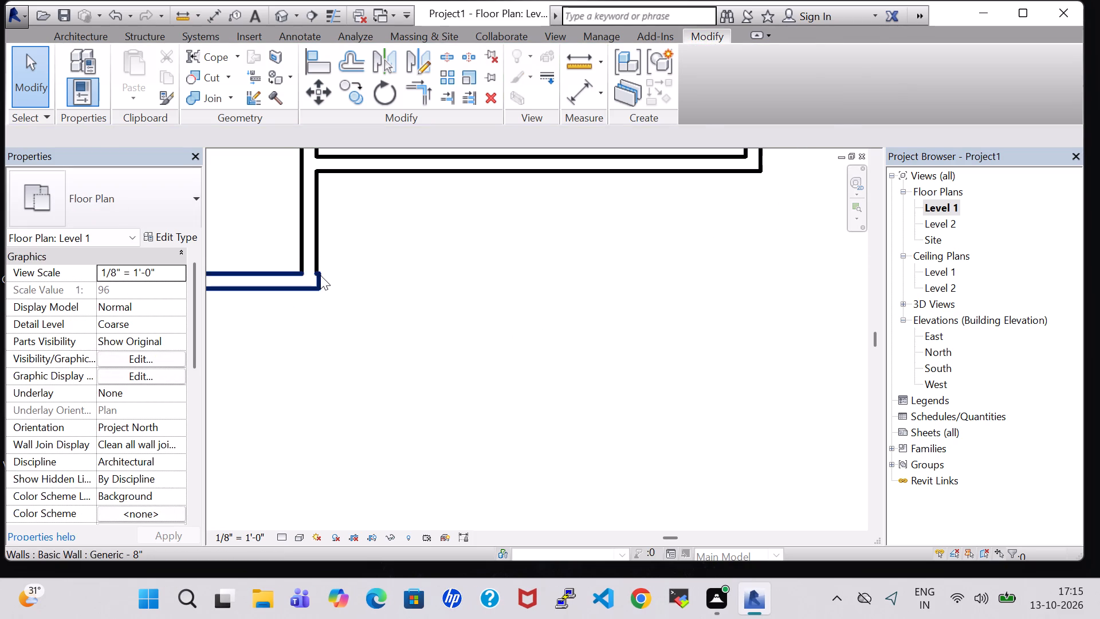
click(320, 275)
key(Left)
click(422, 308)
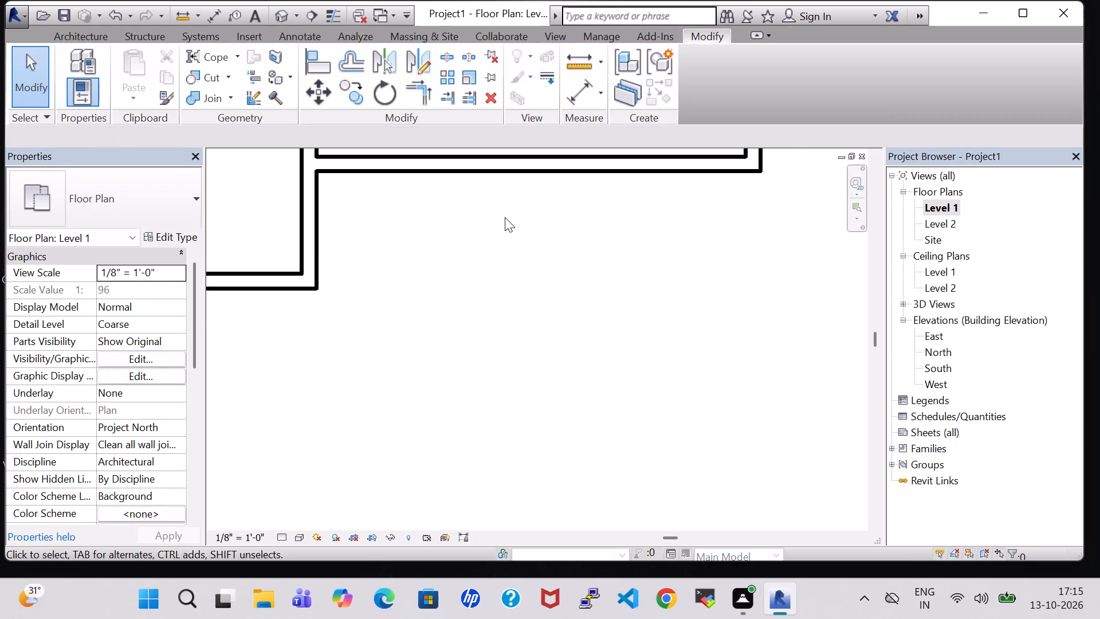
Sketch an L-shaped railing around the opened area, 15' 2" along the bottom and 4' 0" up to the side wall's corner, and finish it.
scroll(505, 217, up, 1)
middle_drag(505, 217, 506, 264)
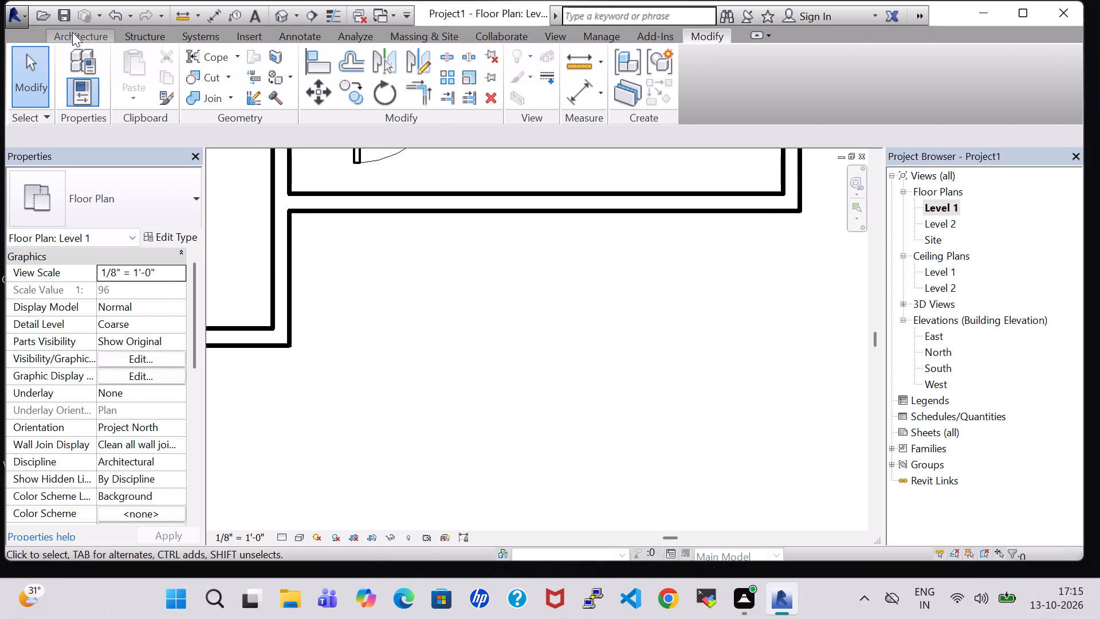
click(72, 32)
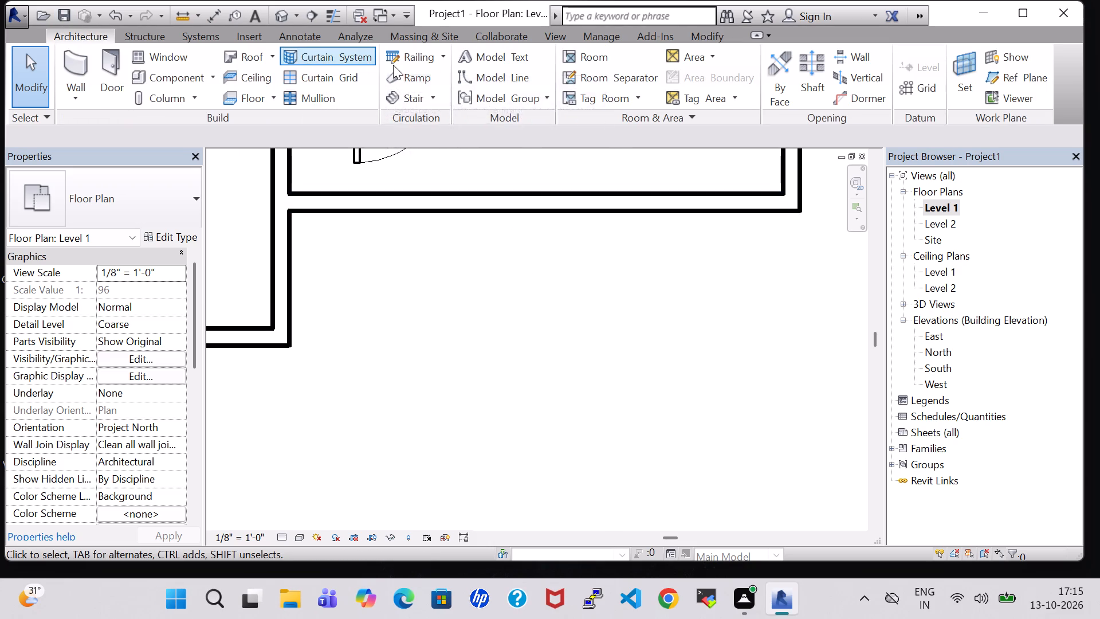
click(404, 60)
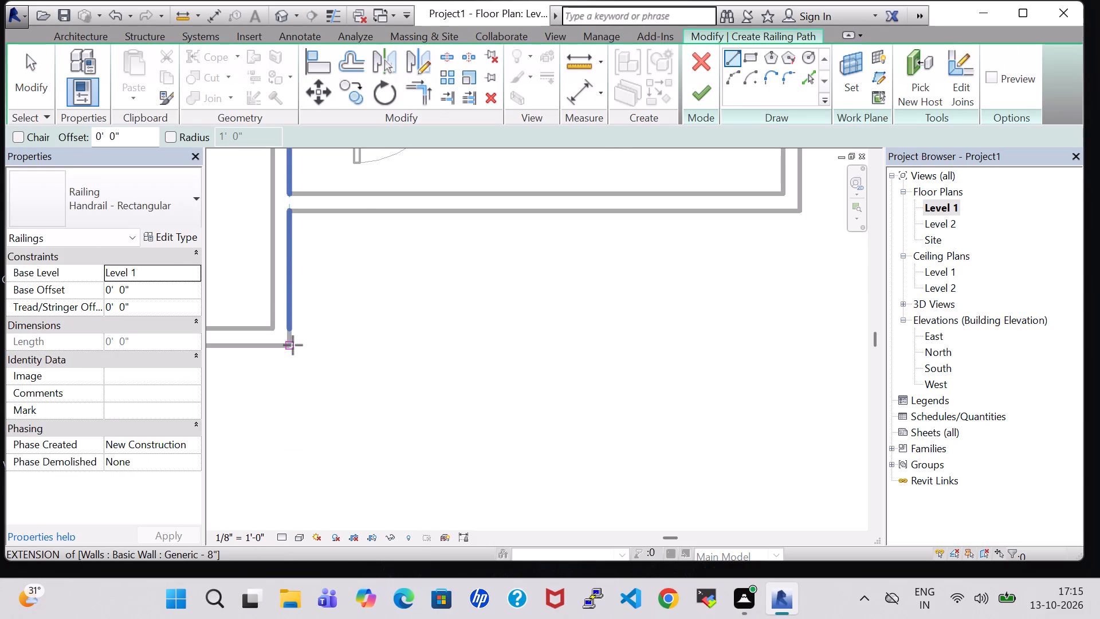
click(293, 345)
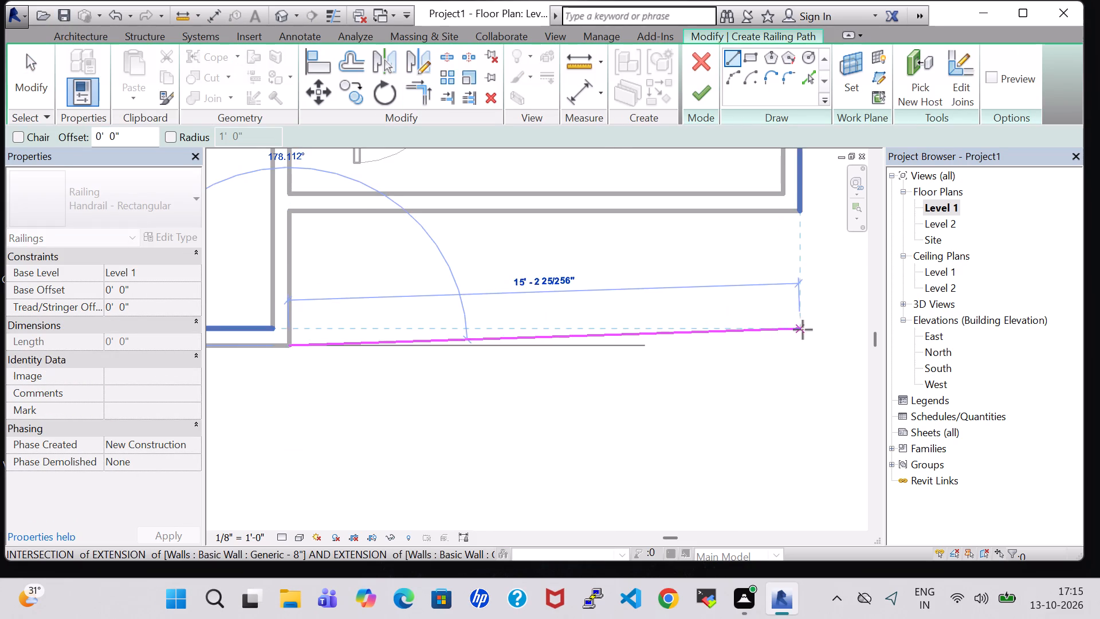
click(804, 341)
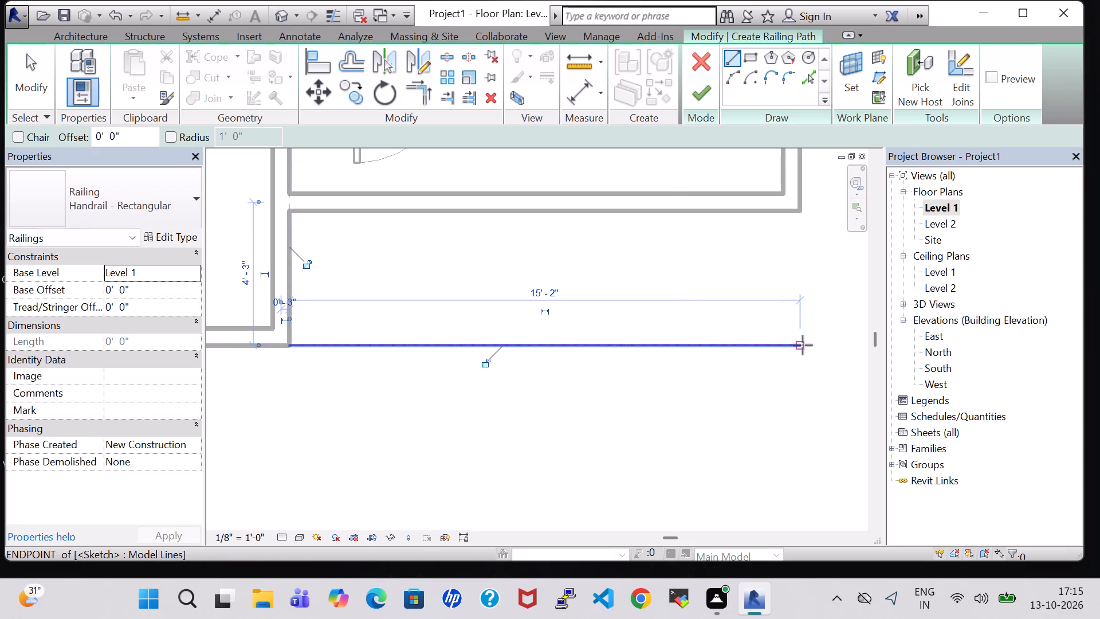
click(803, 345)
click(800, 216)
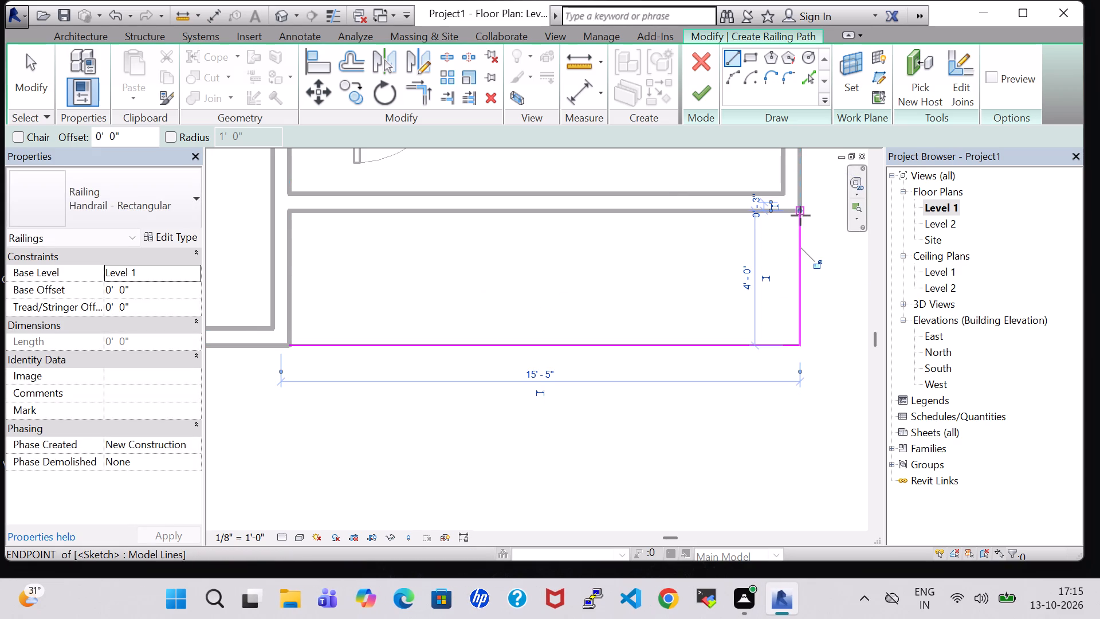
click(693, 89)
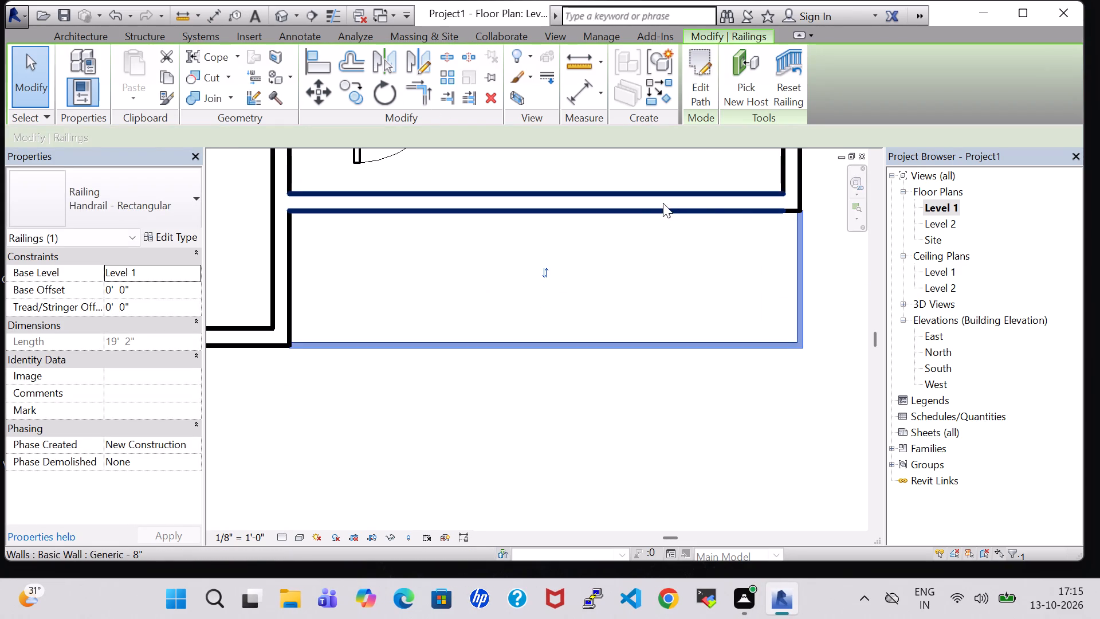
Change the new railing's type to Glass Panel - Bottom Fill.
click(140, 221)
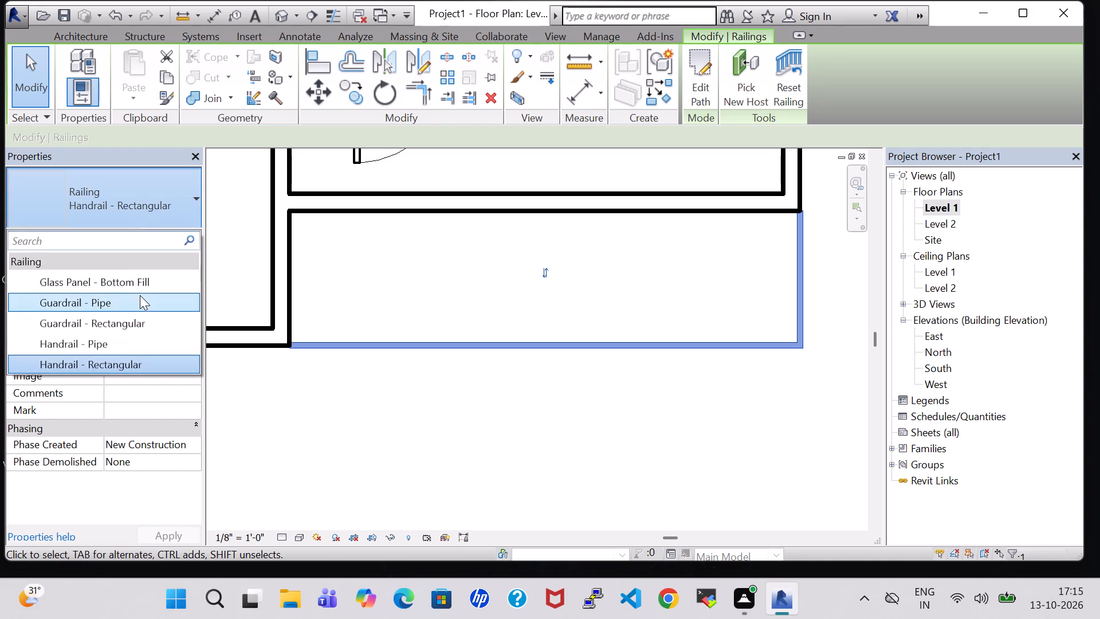
click(140, 293)
click(179, 199)
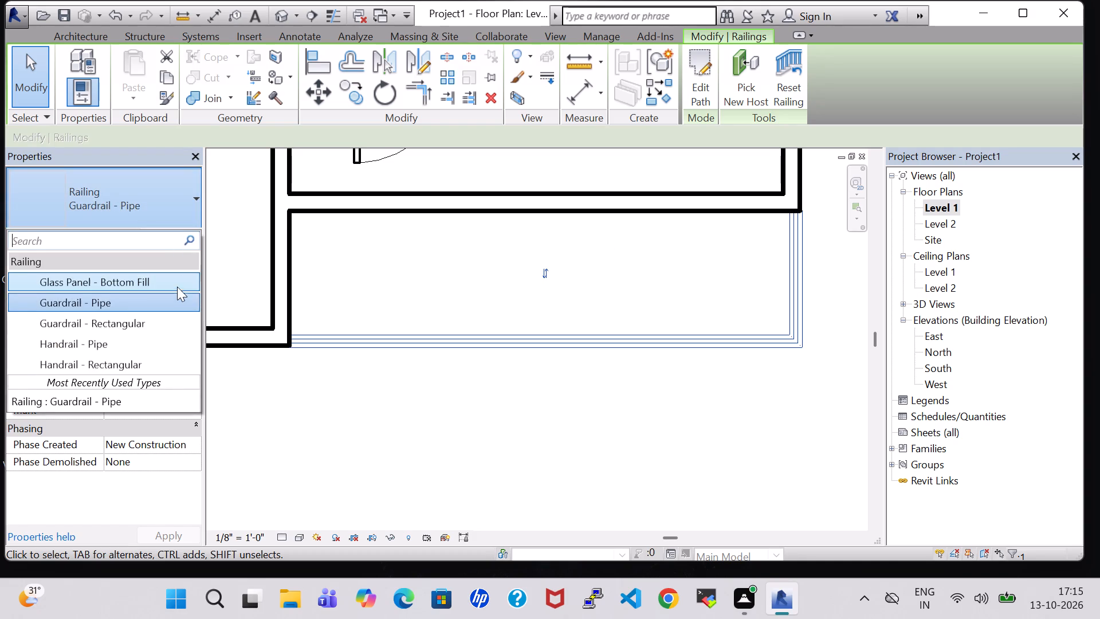
click(176, 289)
click(524, 420)
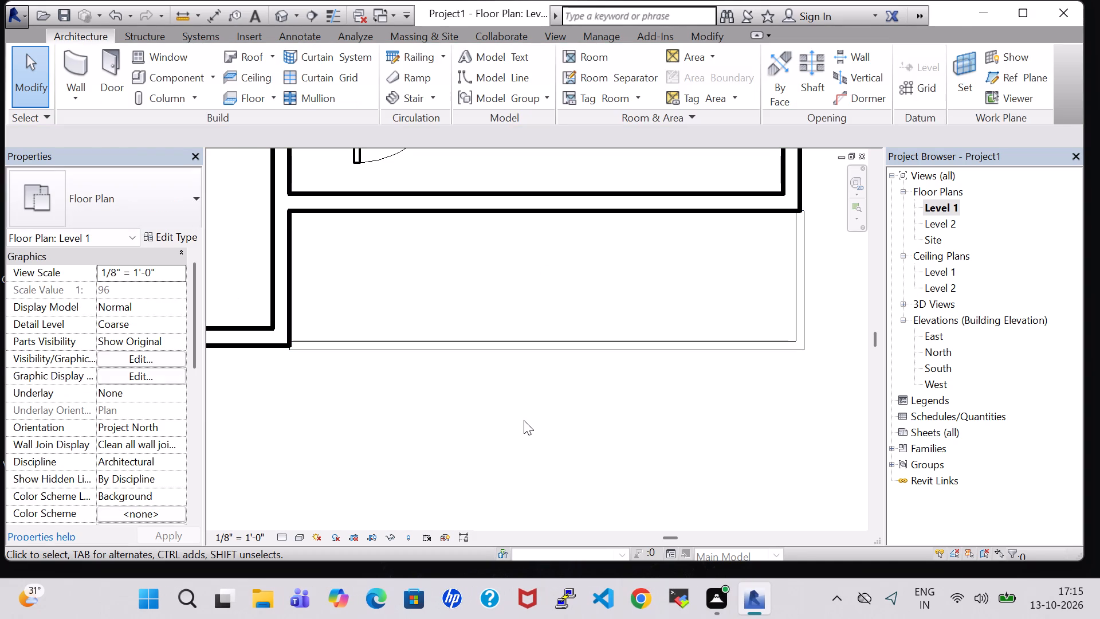
Load the RPC Beetle family from the Entourage folder and place one car in the lower-left room, about 9' 1" from the central partition.
scroll(524, 422, down, 3)
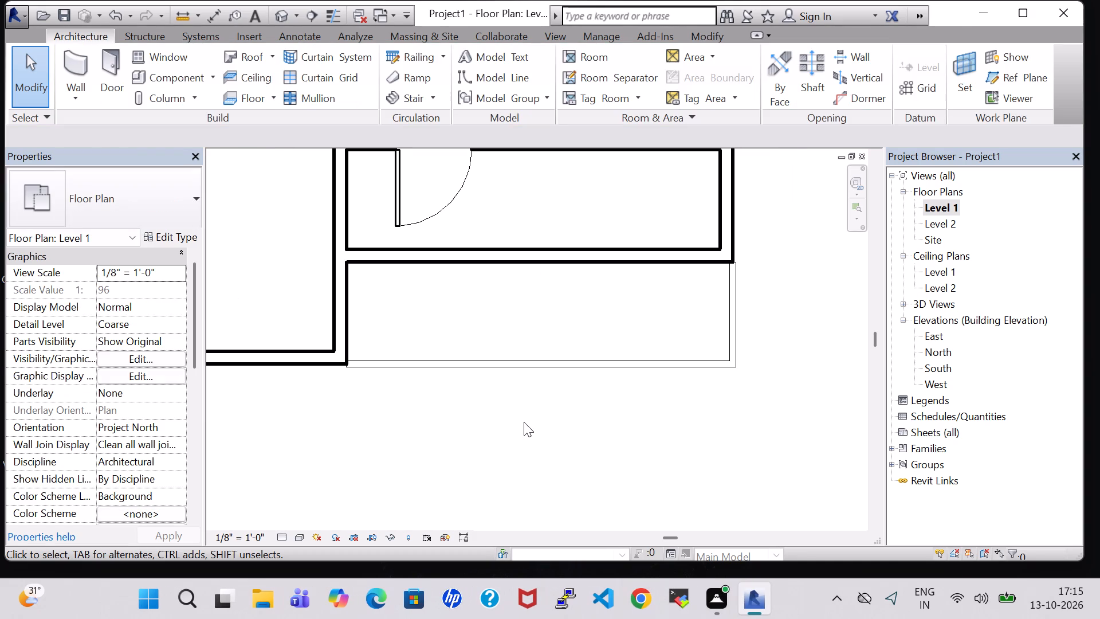
scroll(524, 422, down, 1)
middle_drag(524, 422, 526, 439)
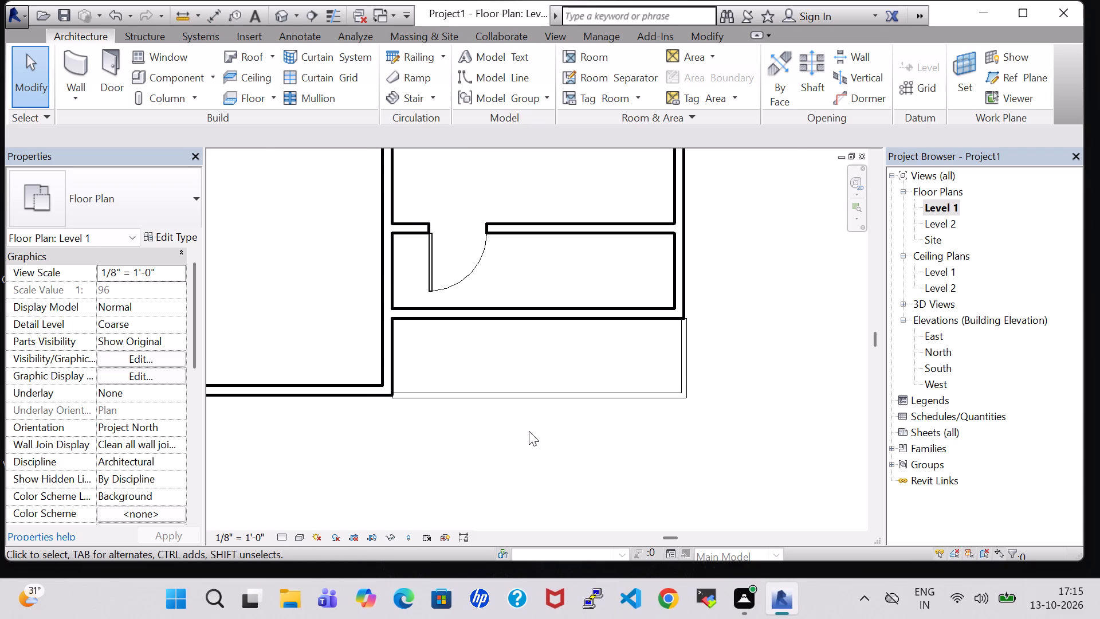
scroll(529, 431, up, 1)
scroll(742, 489, down, 5)
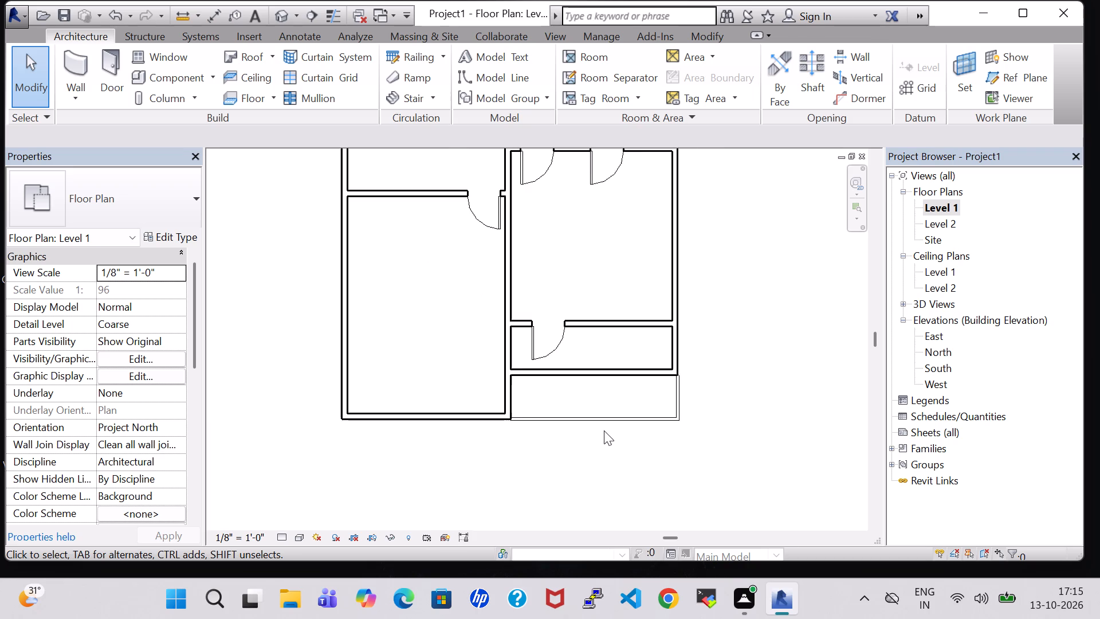
scroll(604, 430, down, 2)
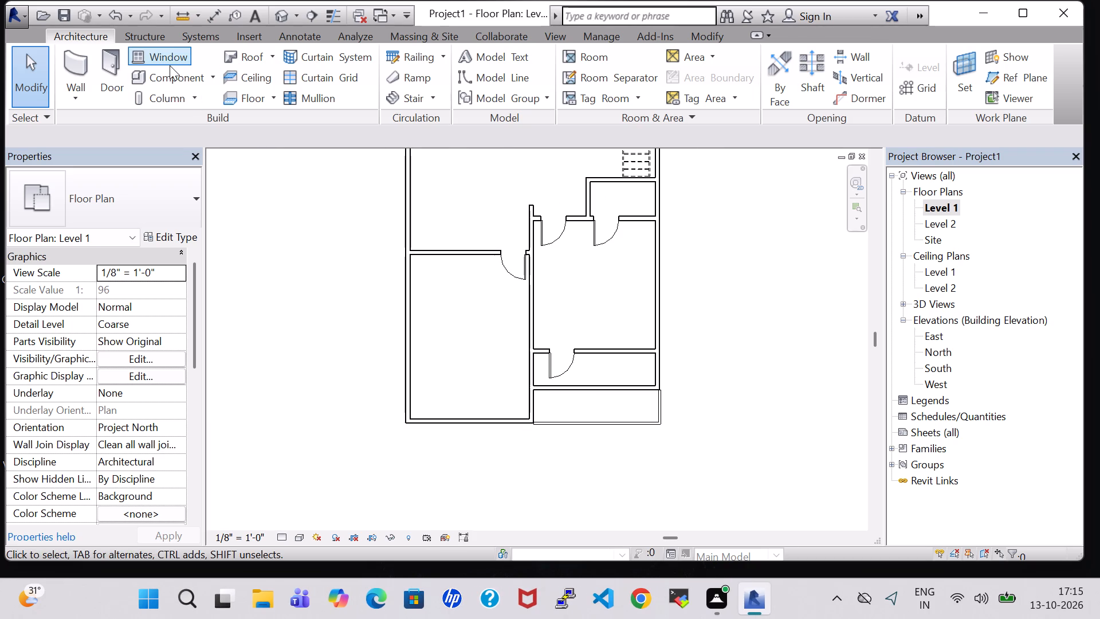
click(174, 80)
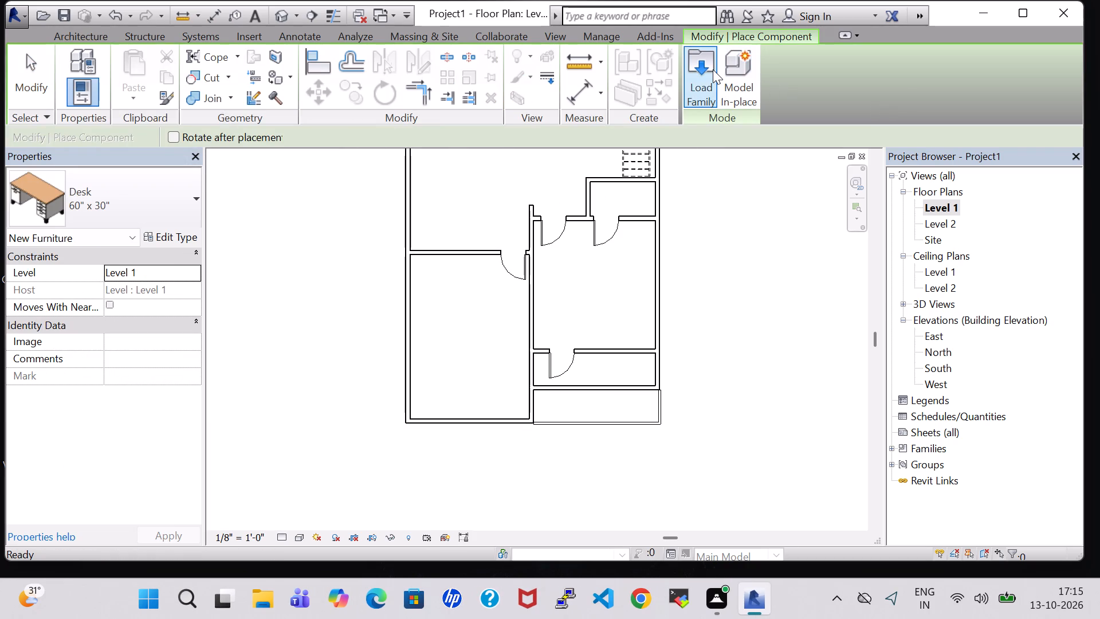
click(713, 69)
double_click(500, 388)
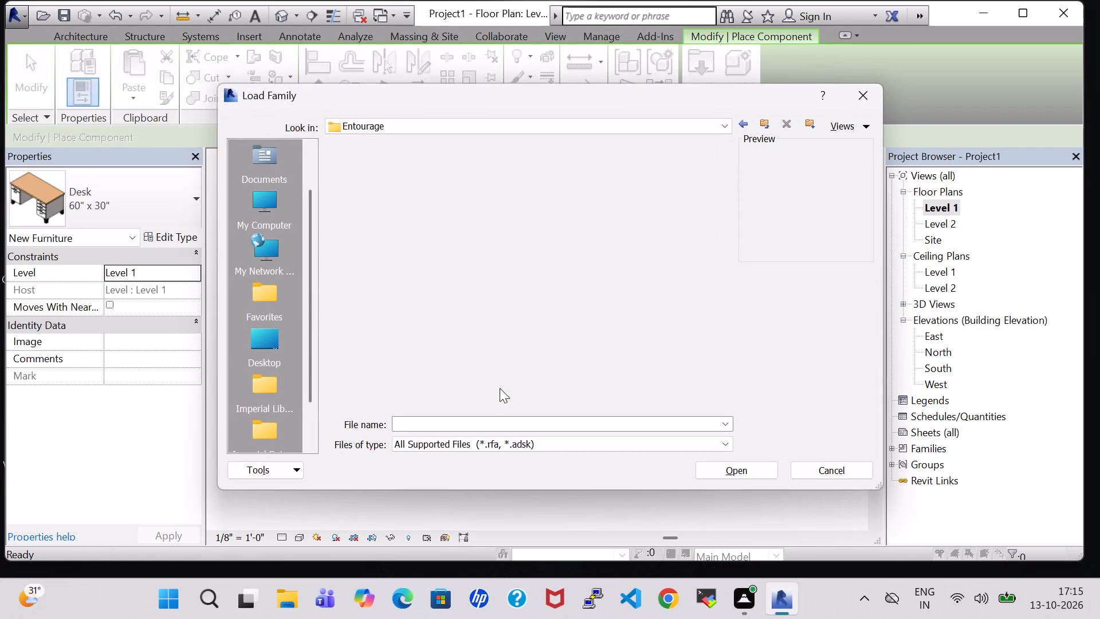
click(356, 209)
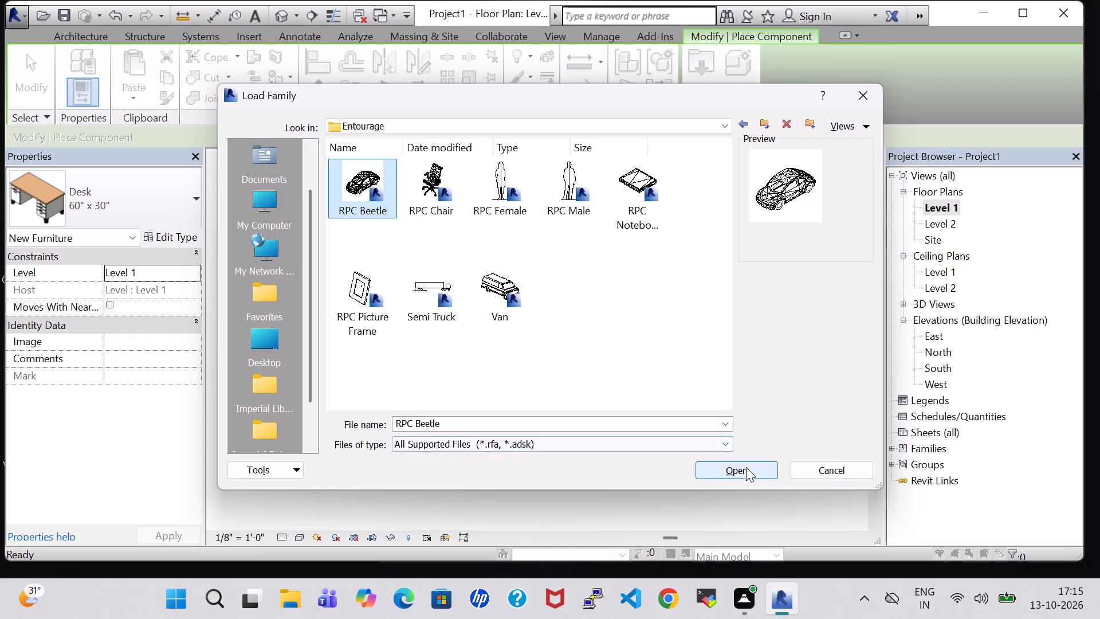
click(746, 467)
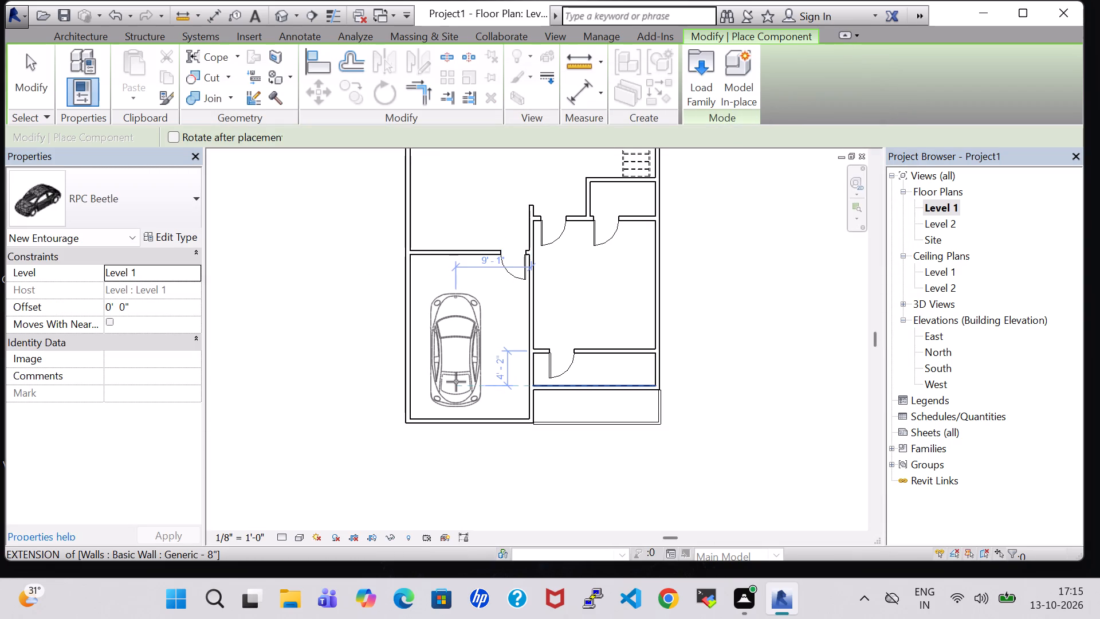
click(456, 382)
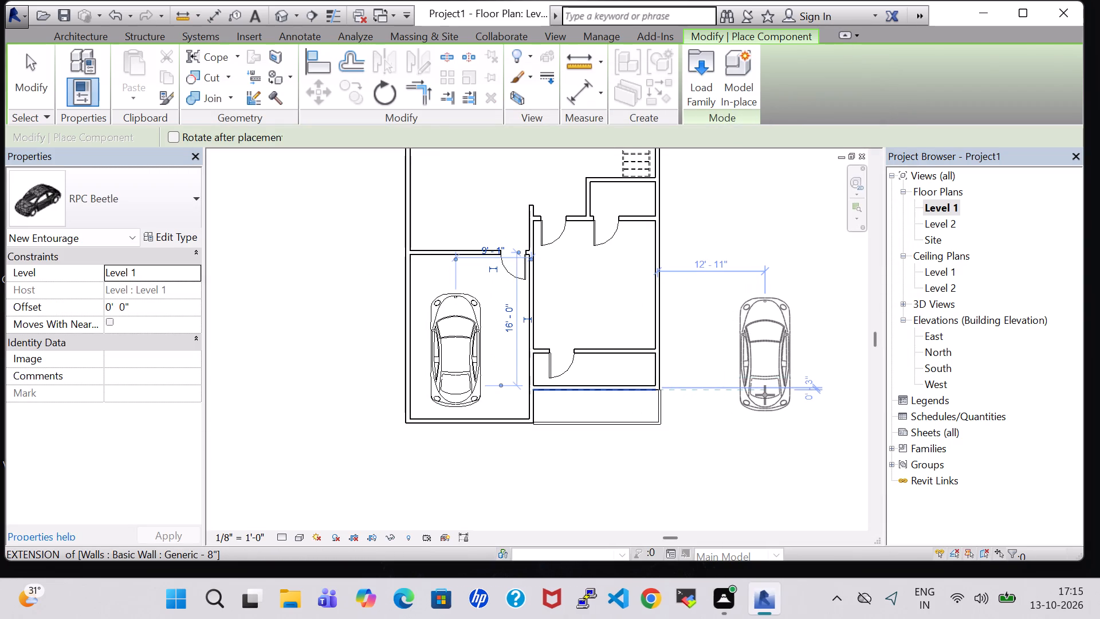
key(Escape)
key(Escape)
Nudge the parked car ten increments up towards the upper wall of the lower-left room.
middle_drag(747, 309, 748, 400)
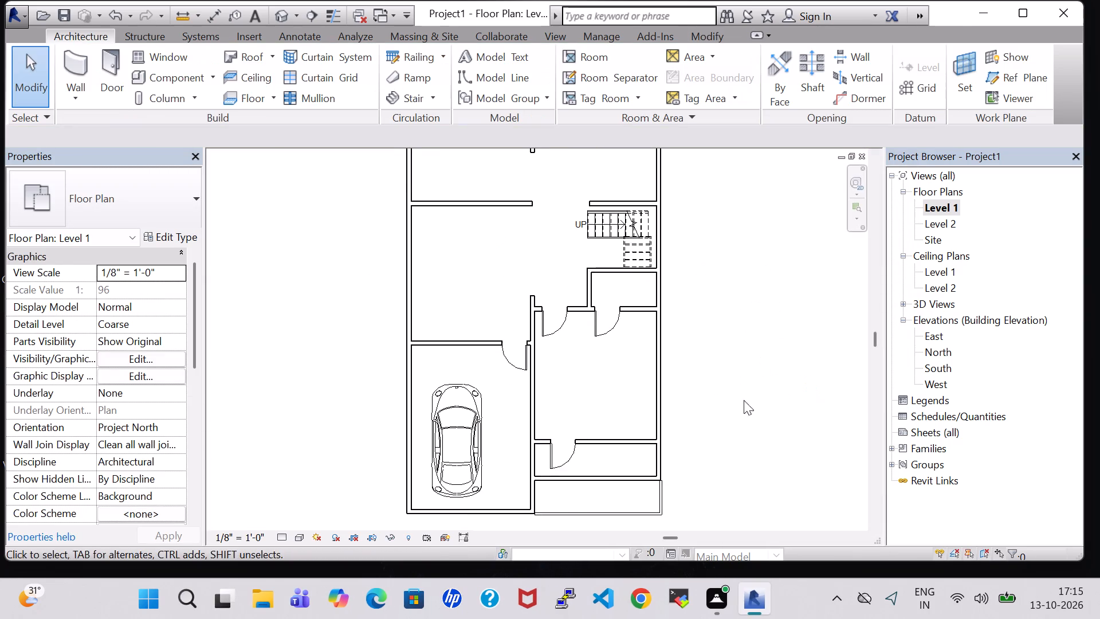
click(484, 455)
key(Up)
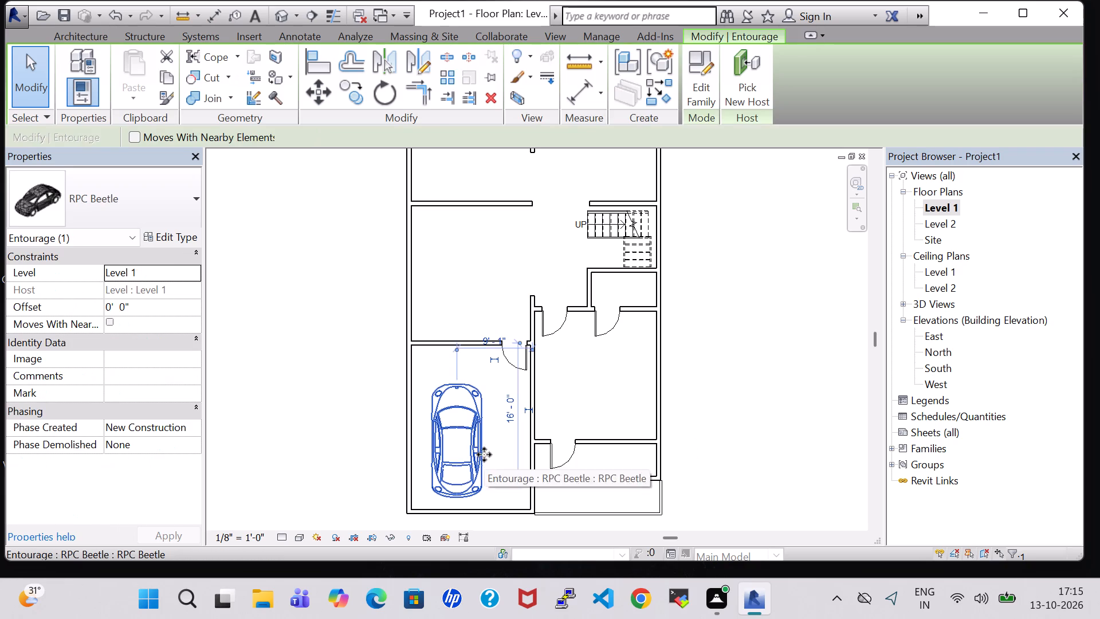
key(Up)
key(Up)
key(Up)
key(Up)
key(Up)
key(Up)
key(Up)
key(Up)
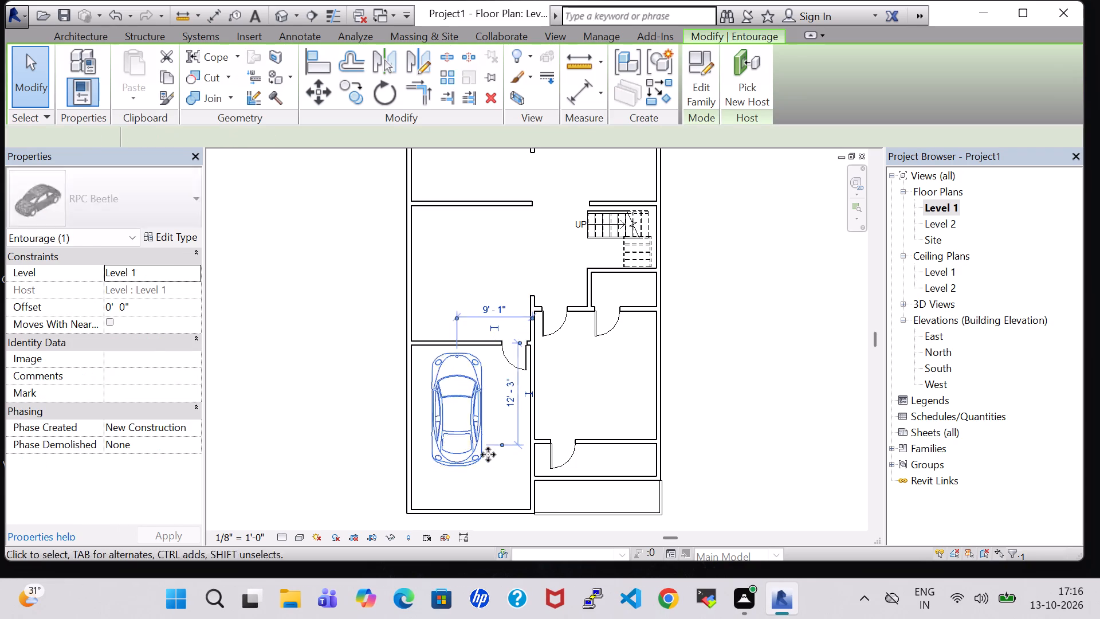
key(Up)
click(790, 423)
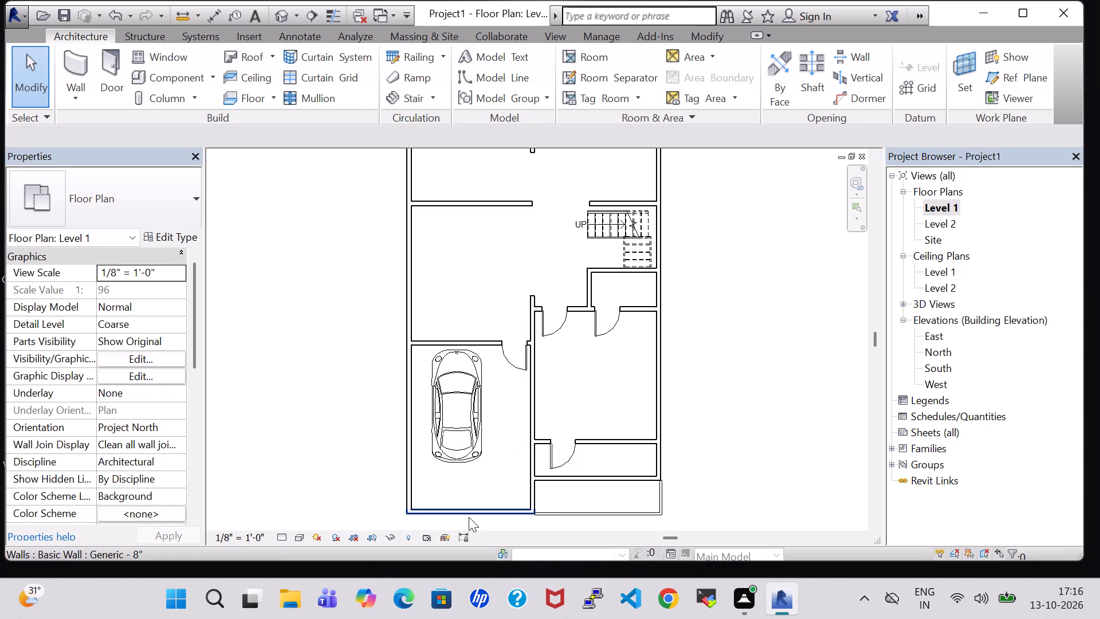
Nudge the car room's bottom wall up by four increments in total and the glass railing up by three.
click(469, 517)
key(Up)
key(Up)
click(622, 520)
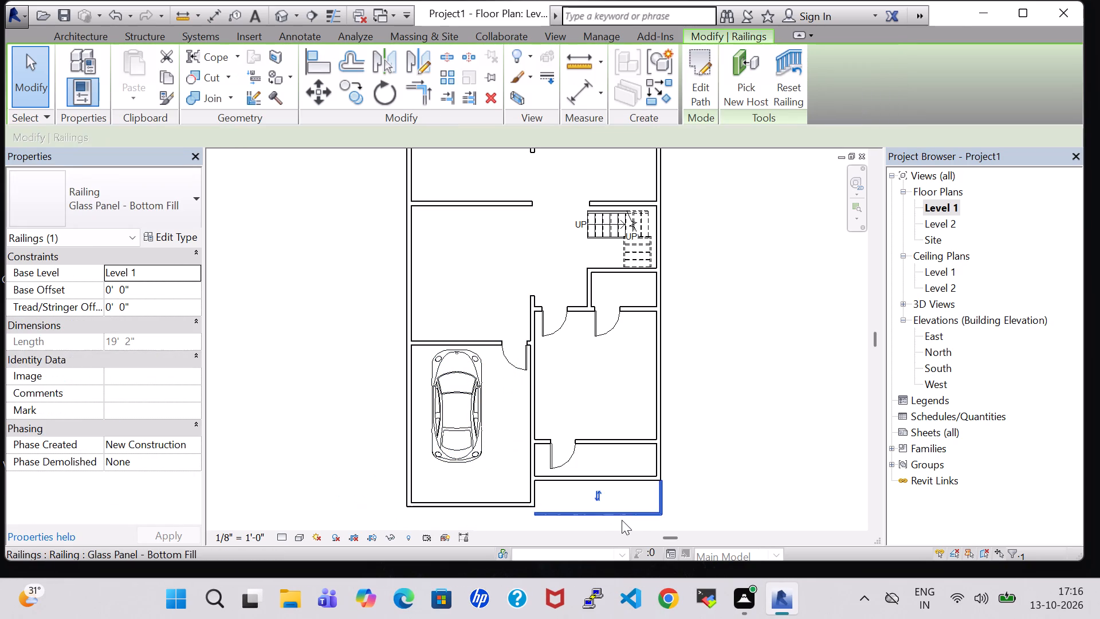
key(Up)
key(Up)
key(Up)
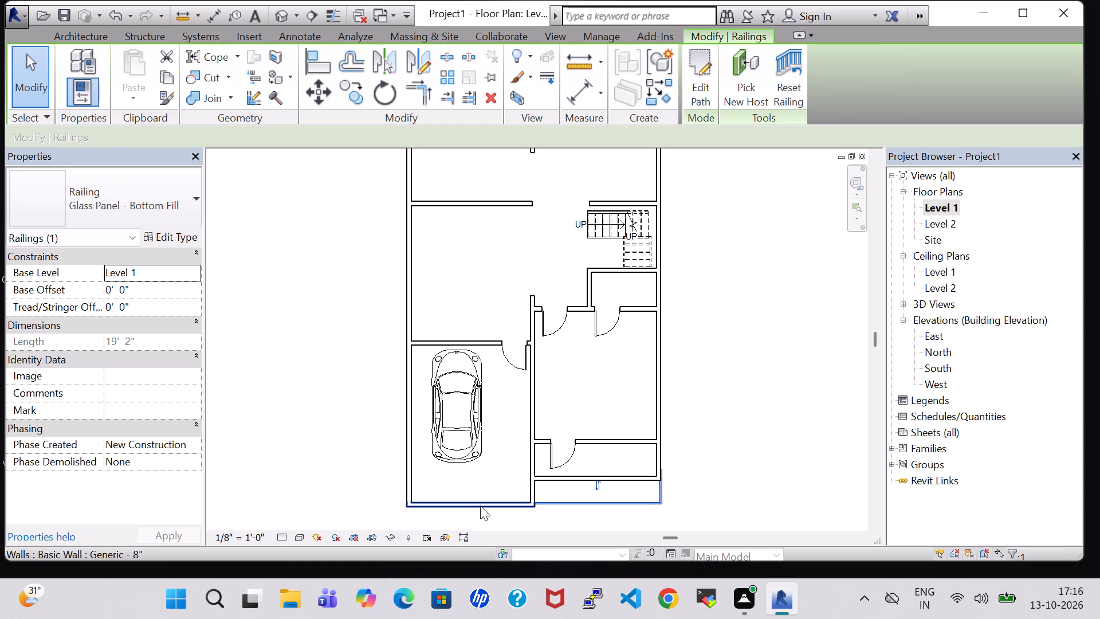
click(480, 506)
key(Up)
key(Up)
Nudge the horizontal partition with the door in the lower-right room seven increments up, 7' 4" from the wall below it.
click(637, 444)
key(Up)
key(Up)
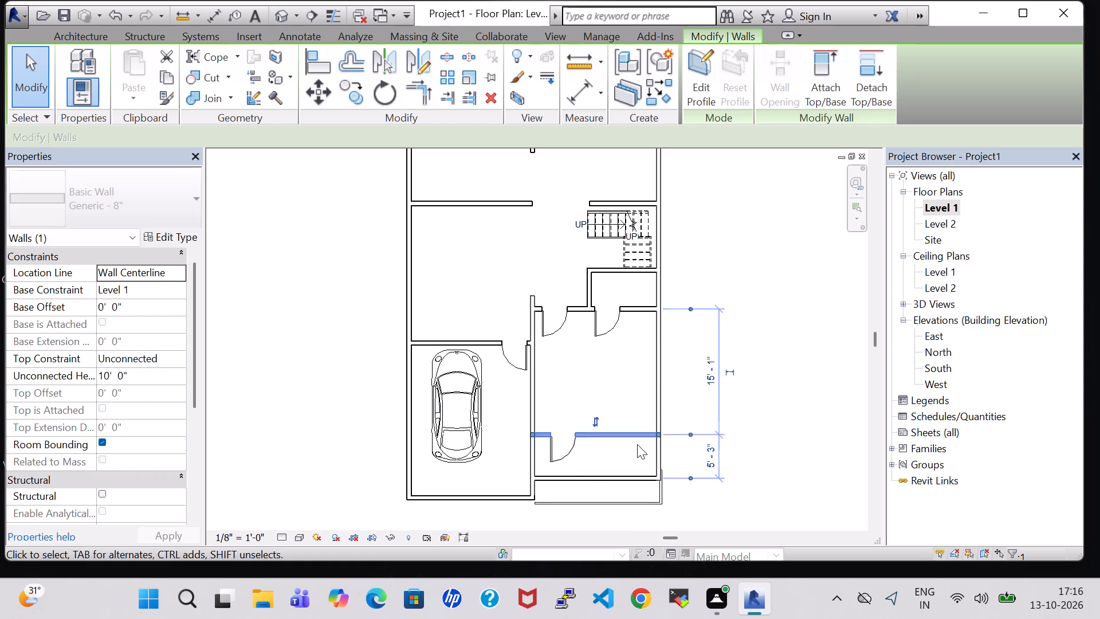
key(Up)
key(Up)
key(Up)
key(Up)
key(Up)
Nudge the wall above the railed area six increments up, leaving 4' 10" to the partition with the door.
click(626, 479)
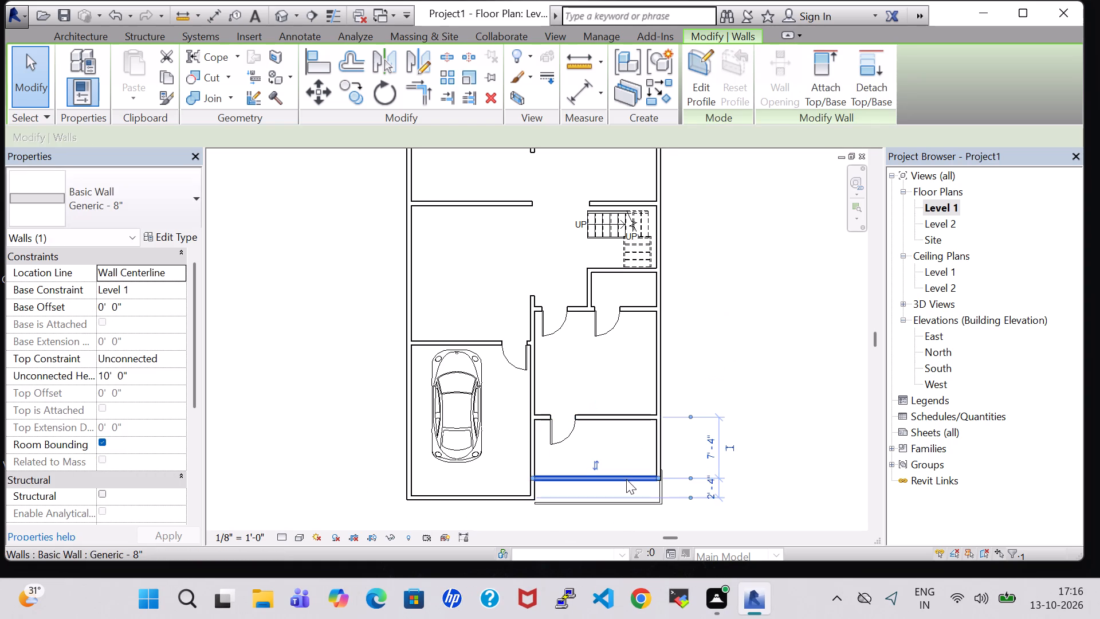
key(Up)
key(Up)
key(Up)
key(Up)
key(Up)
key(Up)
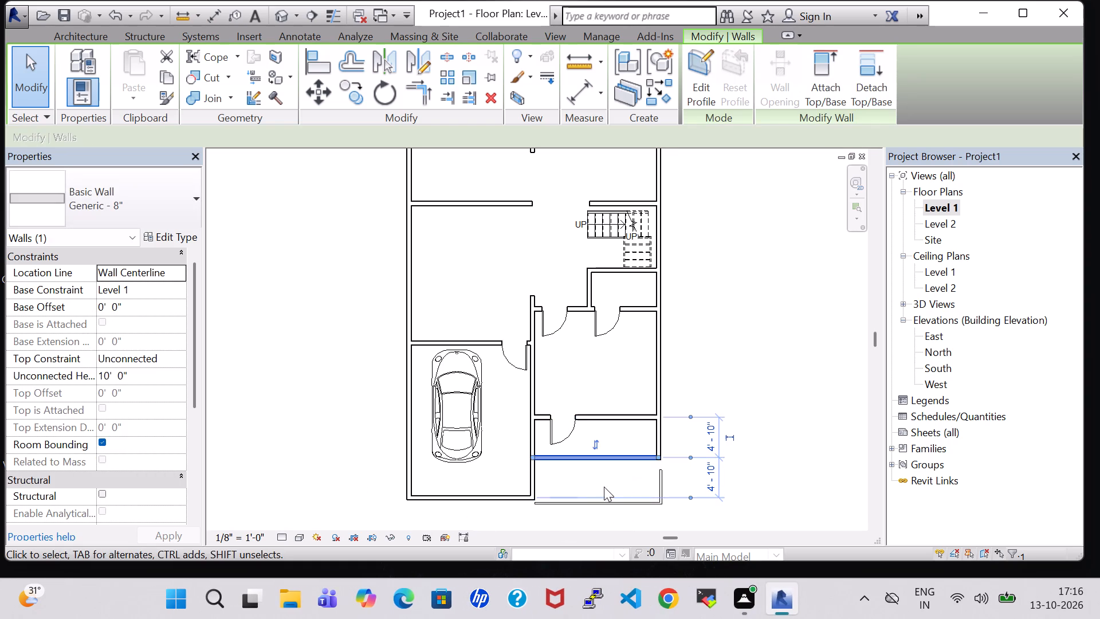
Nudge the car room's bottom wall five increments up, closer to the back of the car.
click(497, 499)
key(Up)
key(Up)
key(Up)
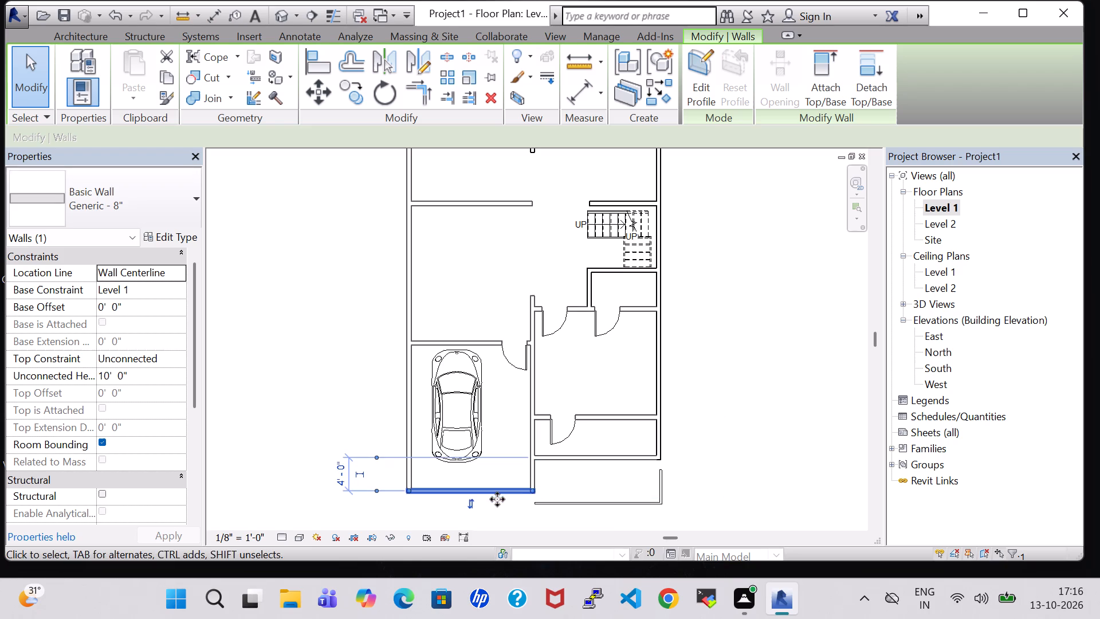
key(Up)
key(Up)
Nudge the glass railing six increments up so its bottom run lines up with the car room's bottom wall.
click(563, 500)
key(Up)
key(Up)
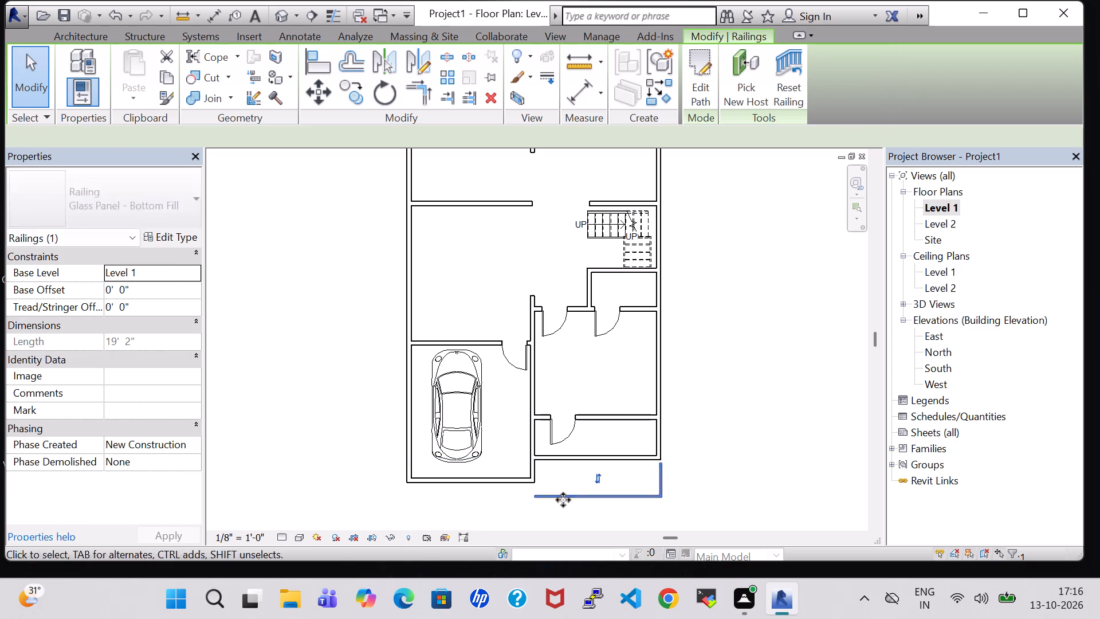
key(Up)
key(Up)
key(Up)
key(Up)
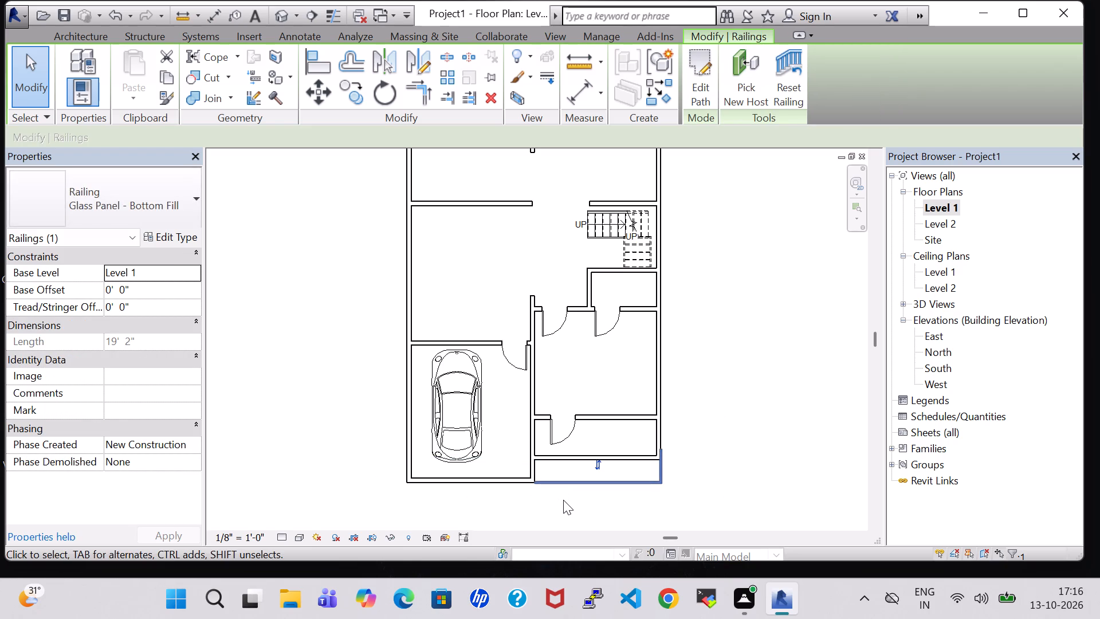
click(704, 485)
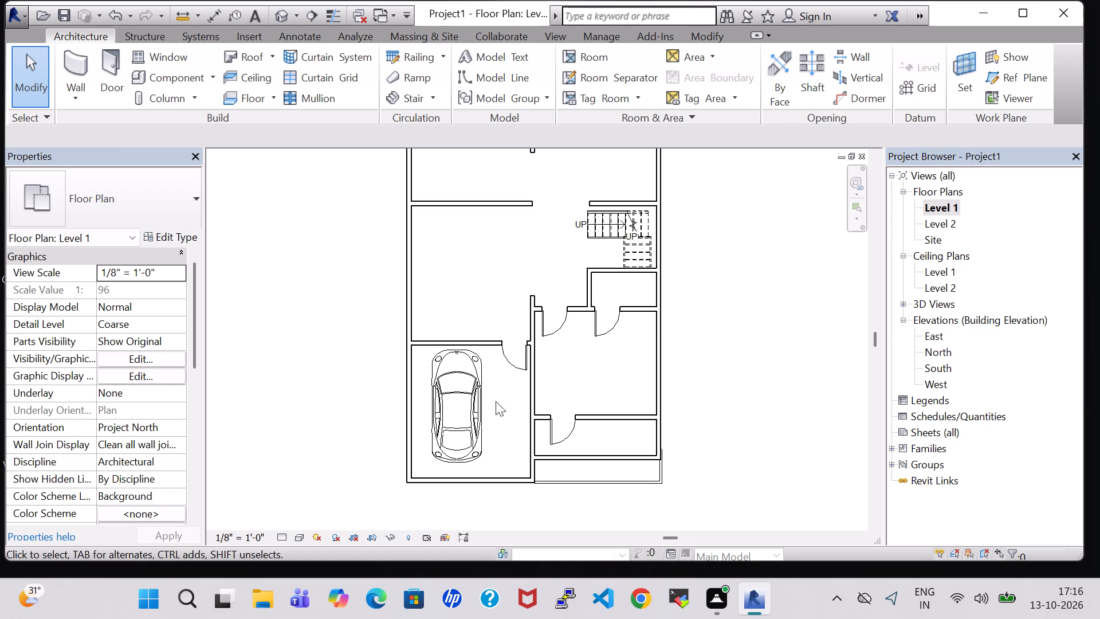
Delete the car room's bottom wall to open the parking area at the front.
click(458, 475)
key(Delete)
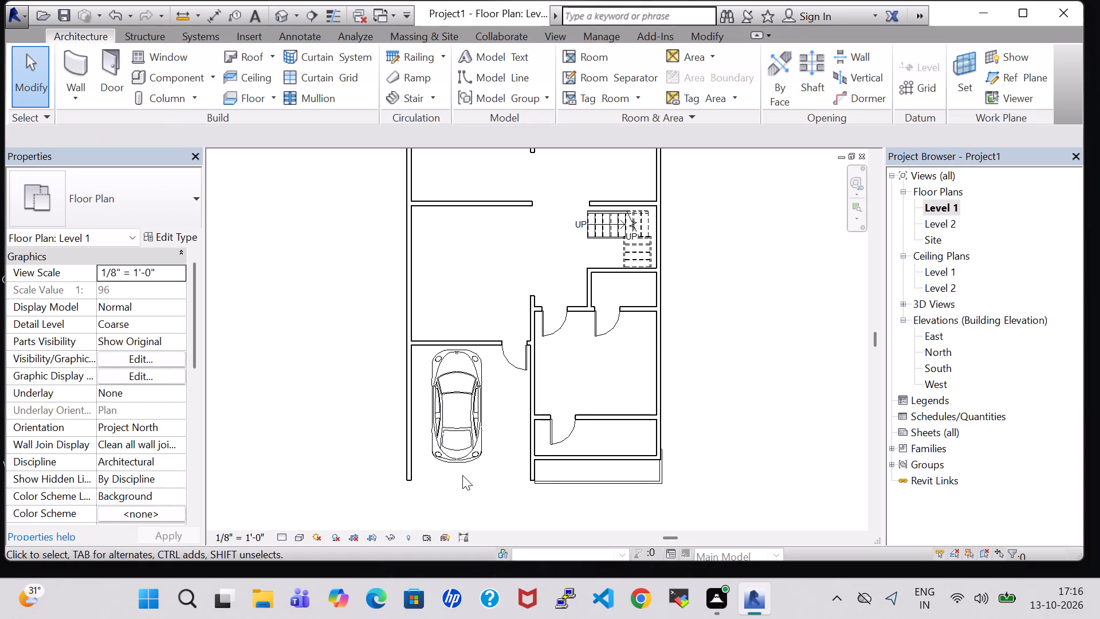
Nudge the central partition beside the parking area two increments down so its lower end meets the railing's outer edge.
scroll(514, 472, up, 7)
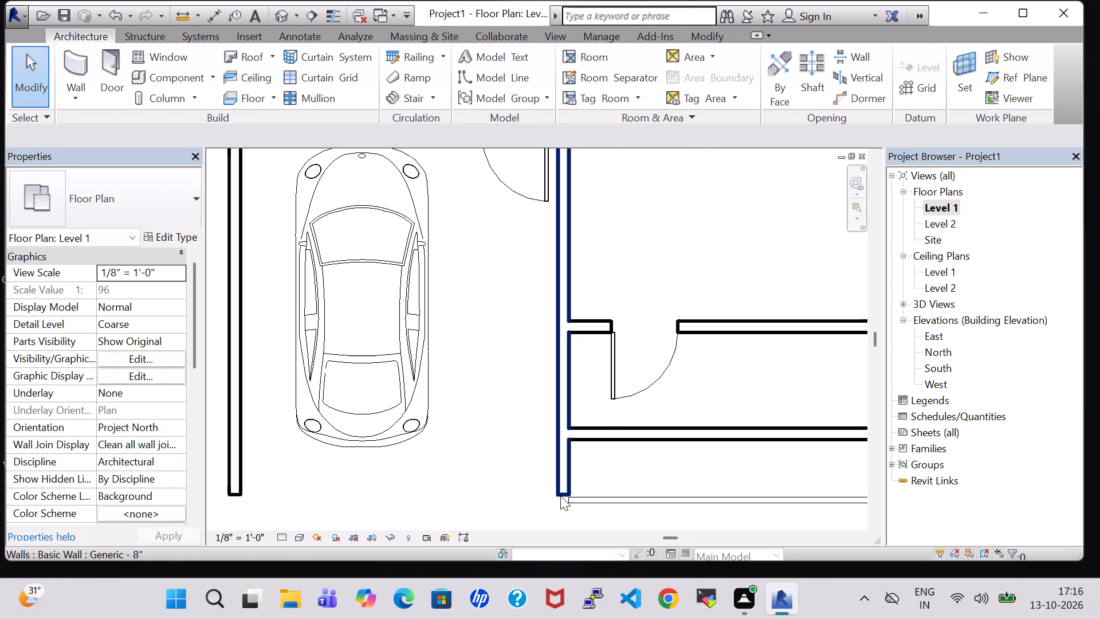
click(560, 496)
key(Down)
key(Down)
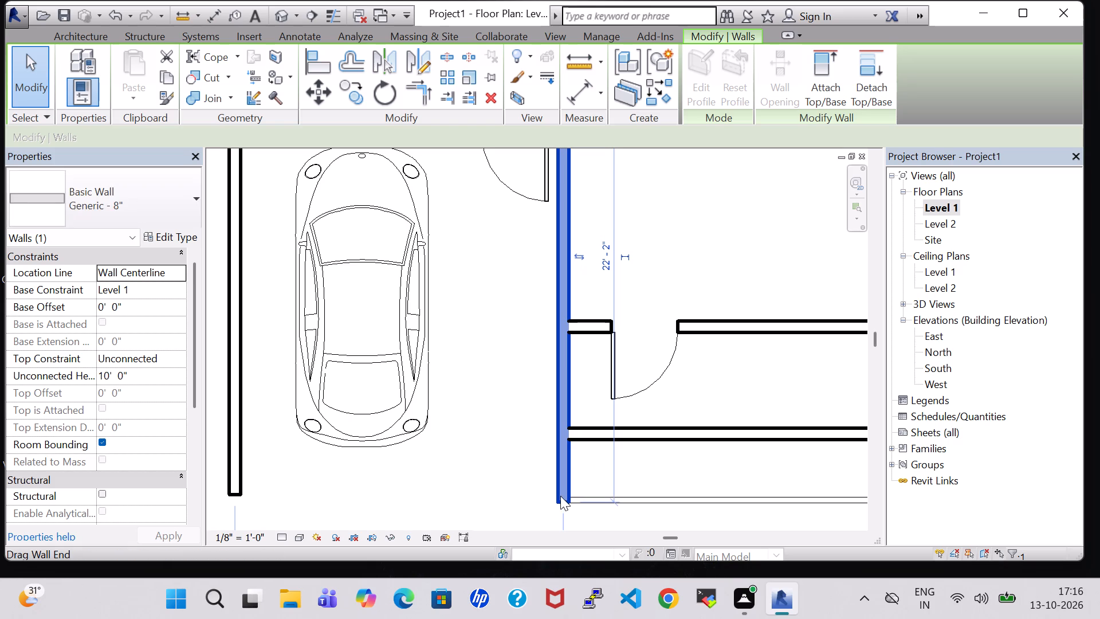
scroll(519, 411, down, 5)
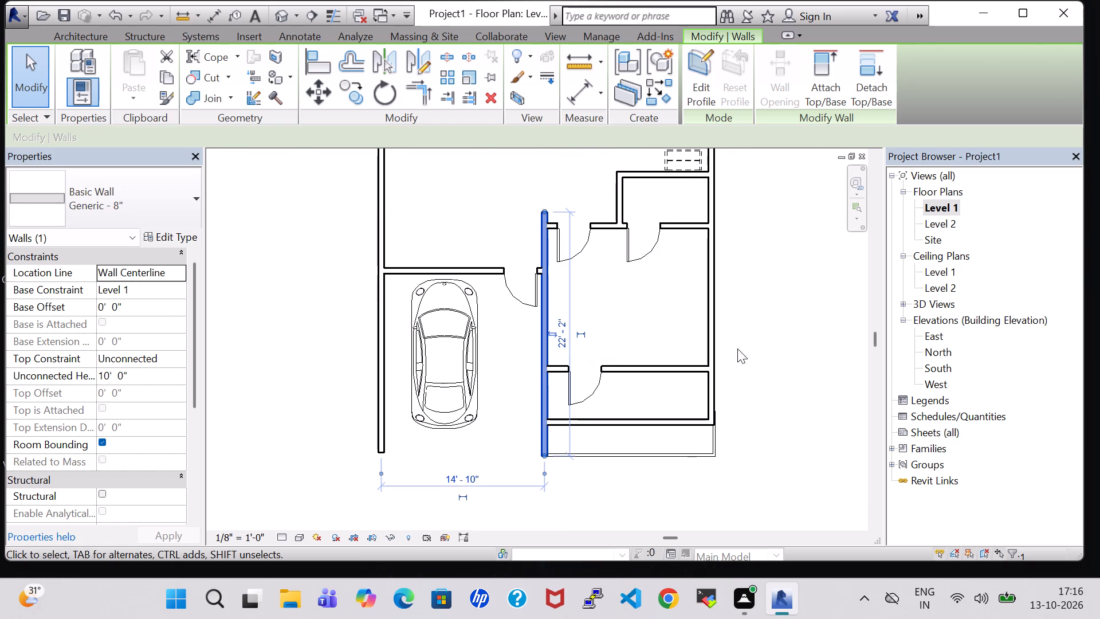
click(778, 347)
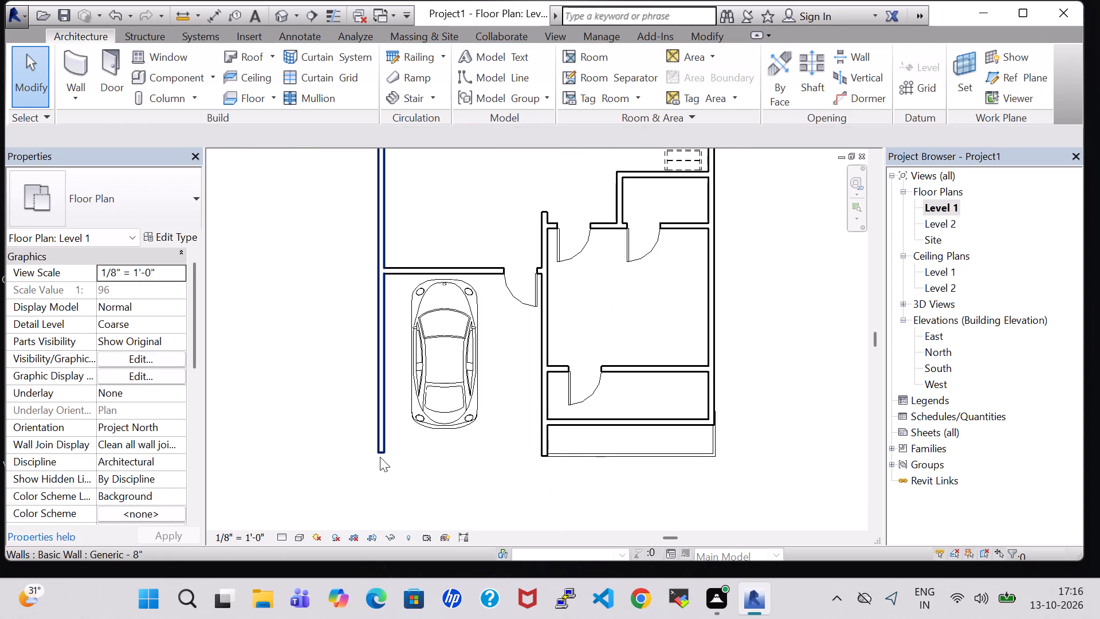
Extend the lower end of the parking area's outer side wall to align with the central partition's end.
click(384, 456)
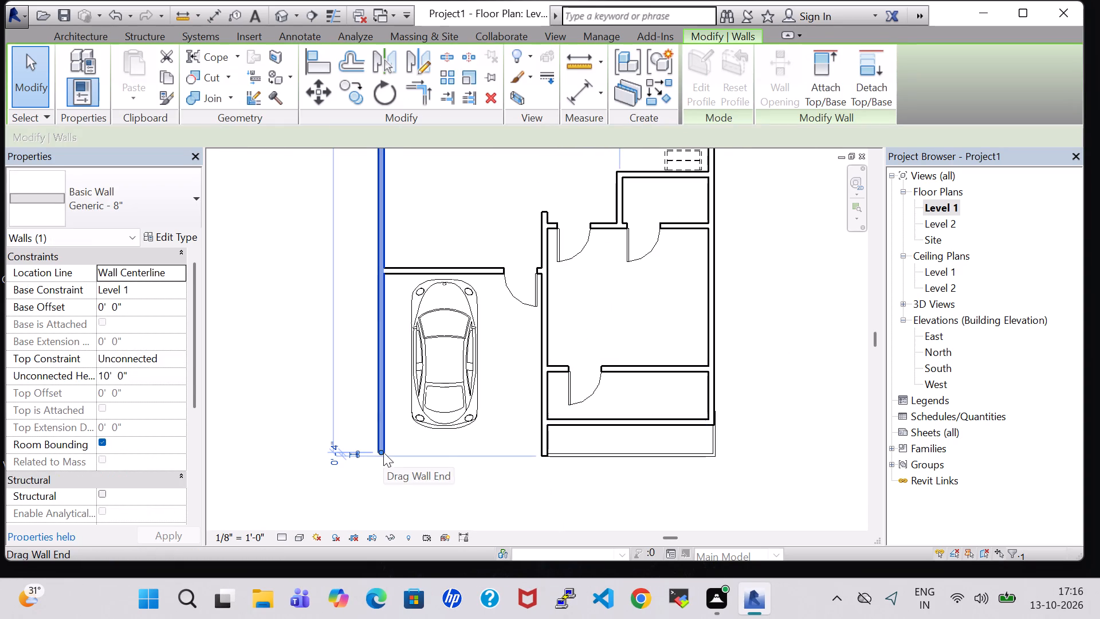
drag(382, 450, 382, 452)
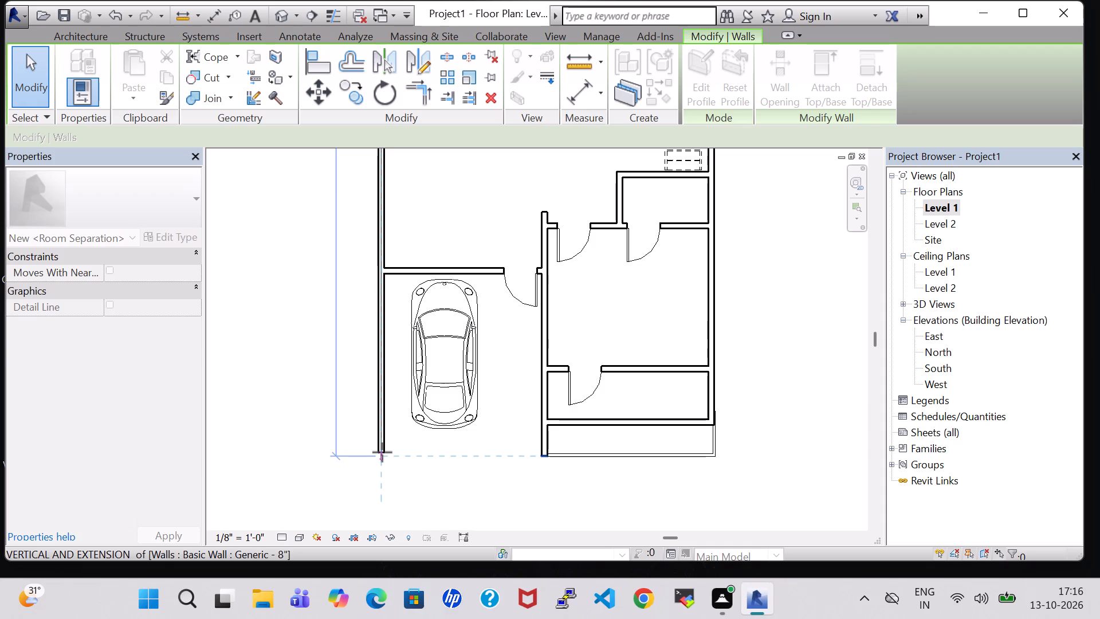
drag(382, 452, 383, 456)
click(454, 480)
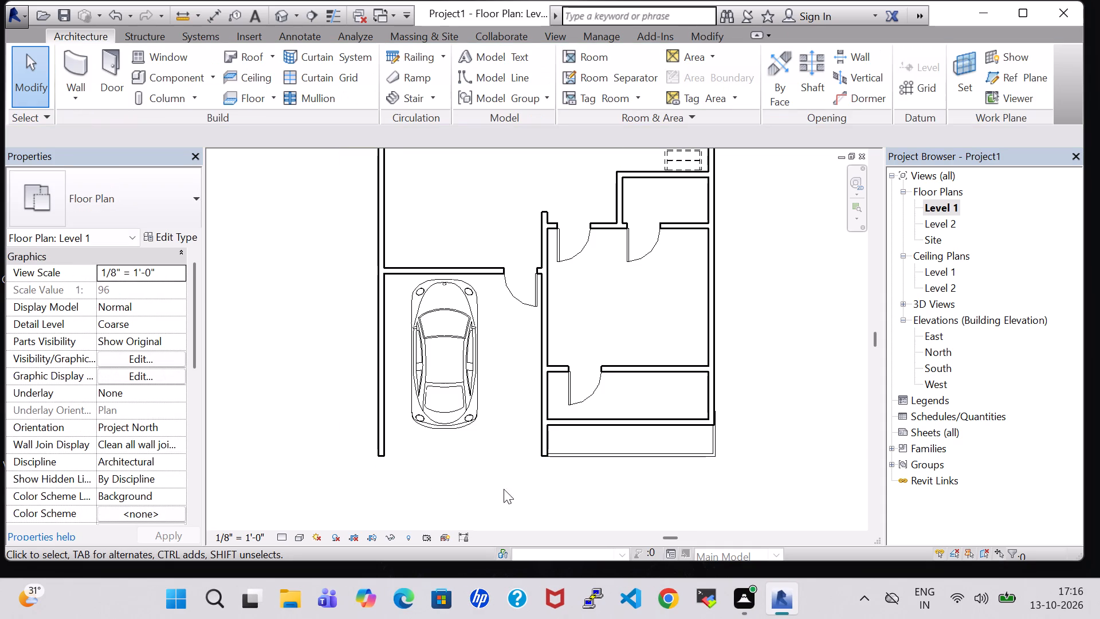
Browse the US Imperial family library for a component to load, checking Entourage and the Site folders Accessories and Parking.
click(182, 70)
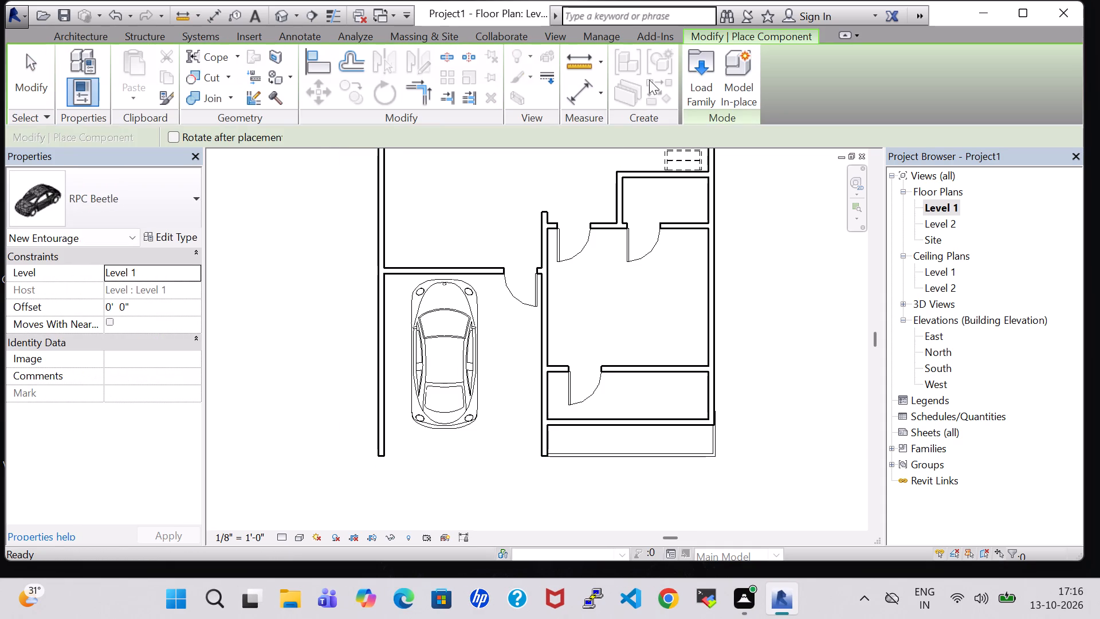
click(704, 81)
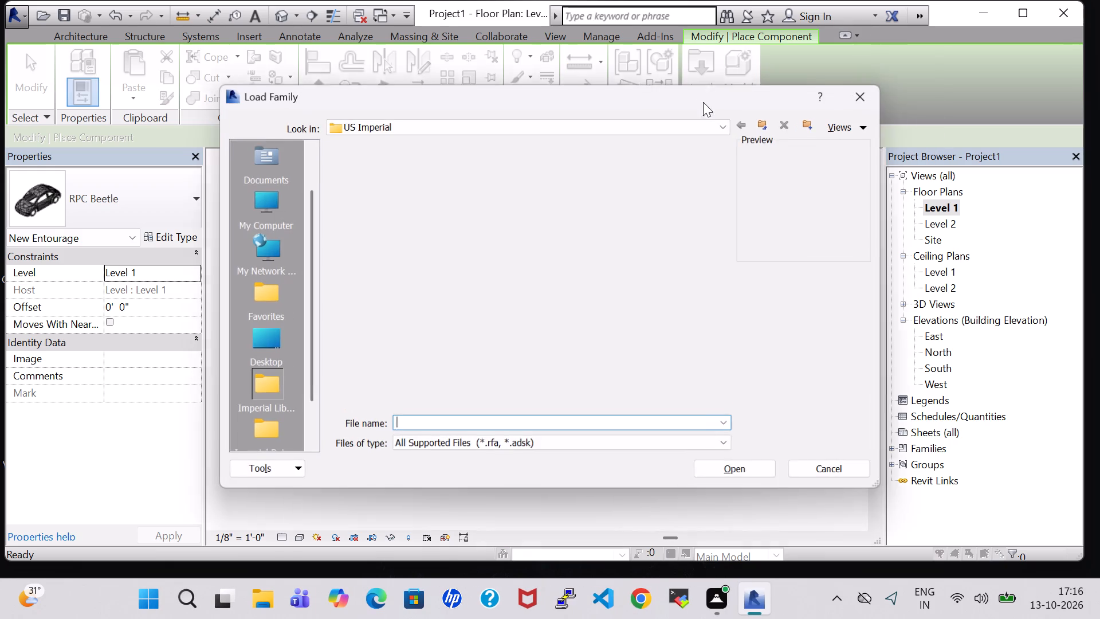
double_click(472, 385)
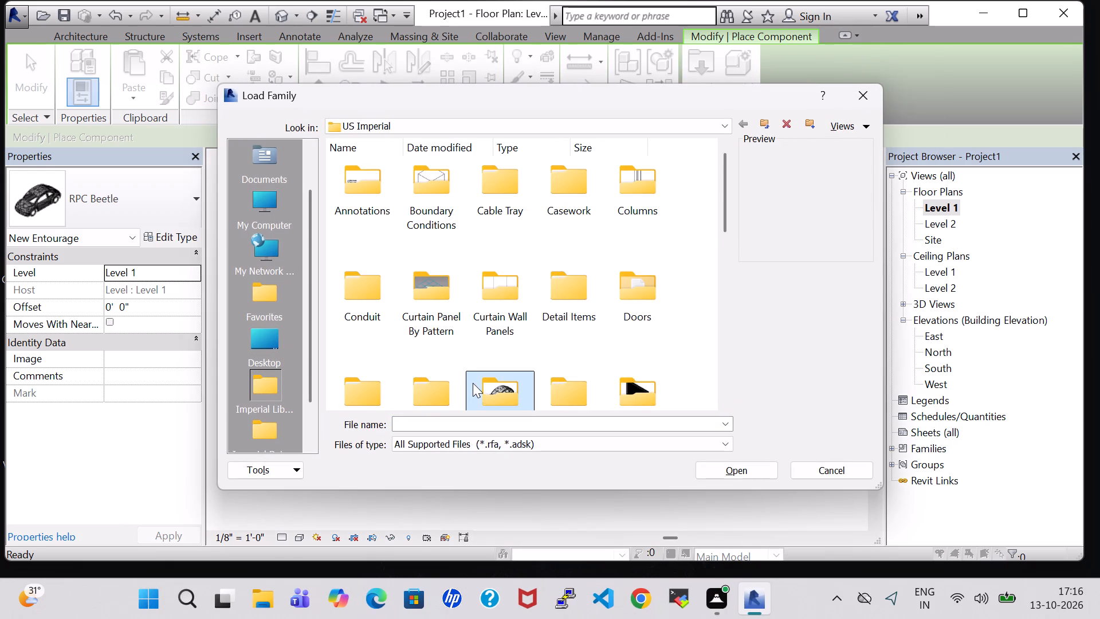
double_click(482, 378)
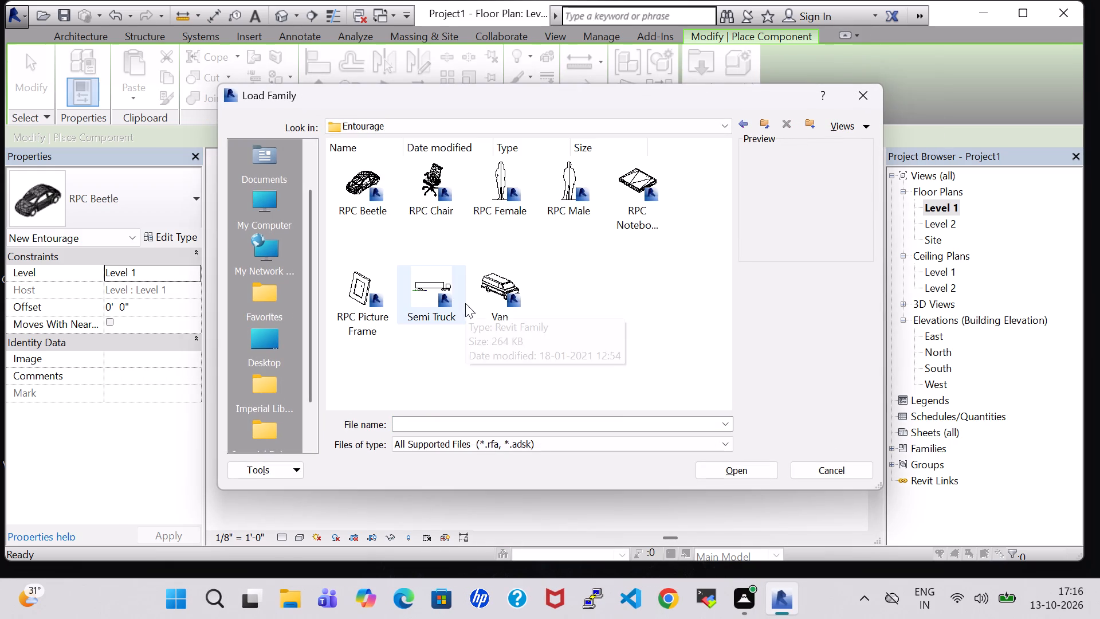
click(739, 125)
scroll(565, 389, down, 1)
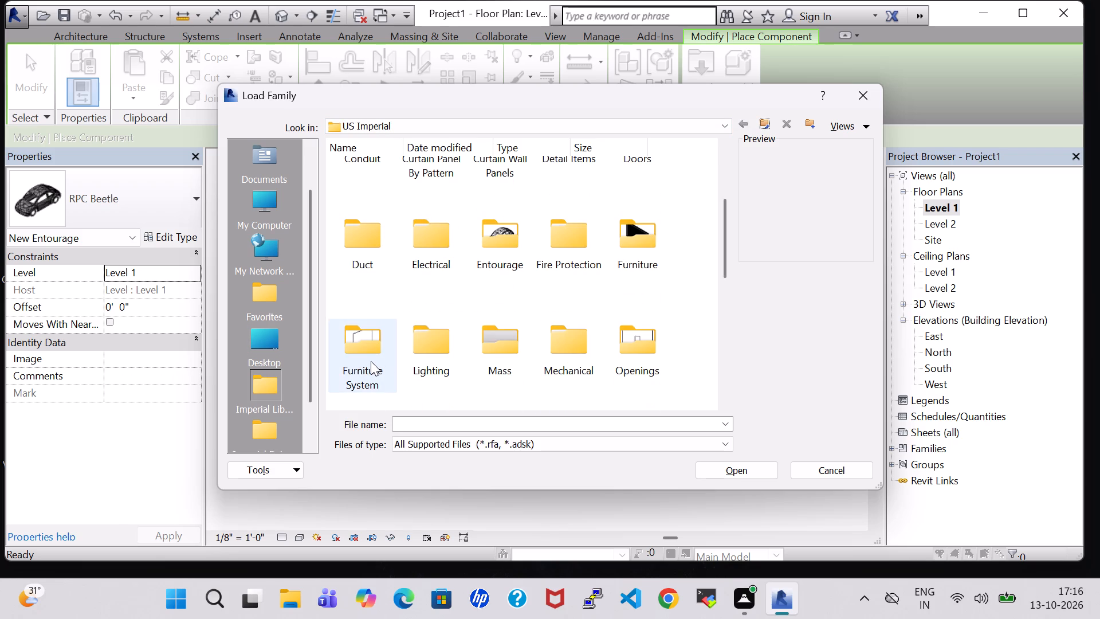
click(414, 355)
key(s)
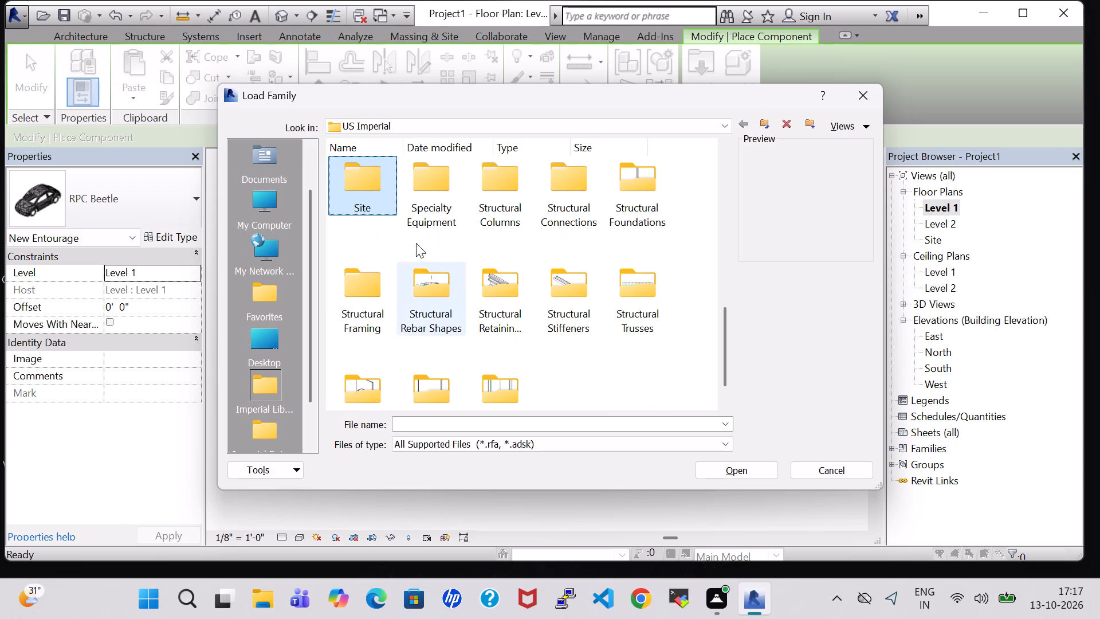
double_click(368, 202)
double_click(368, 198)
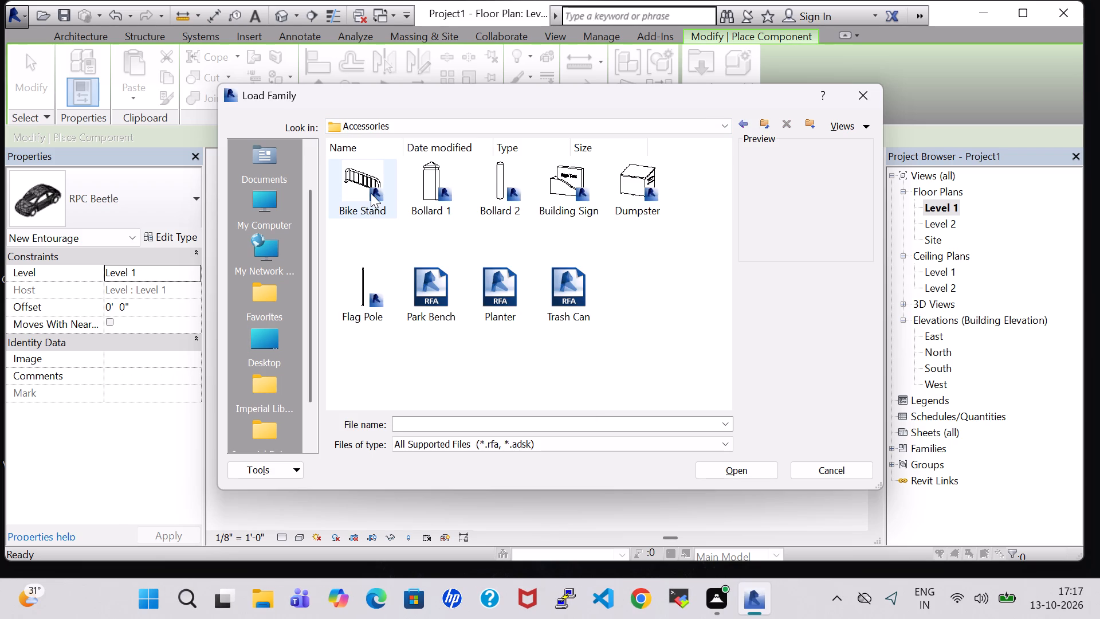
click(742, 123)
double_click(485, 207)
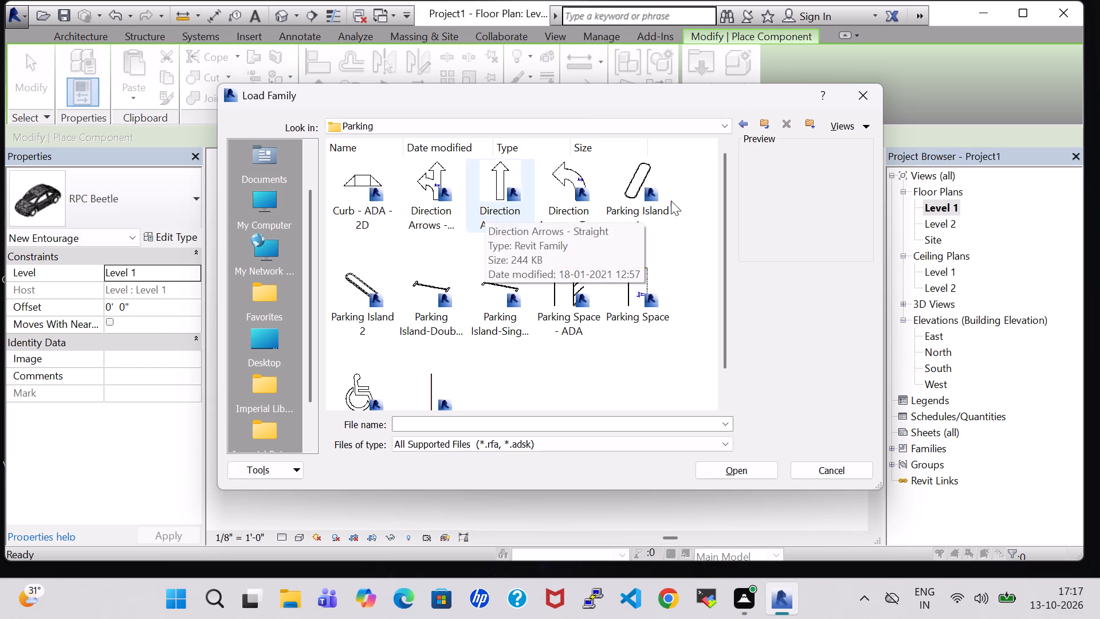
click(740, 119)
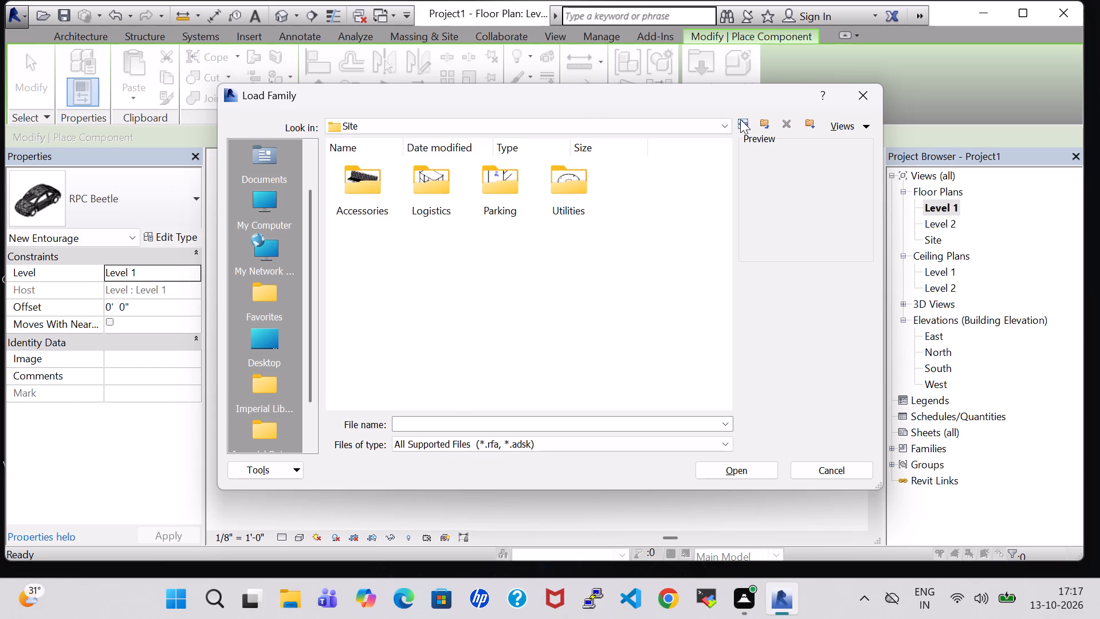
click(740, 119)
Browse the US Imperial library's Specialty Equipment folders, checking Classroom-Library, Domestic and Ladders for a suitable component.
click(436, 321)
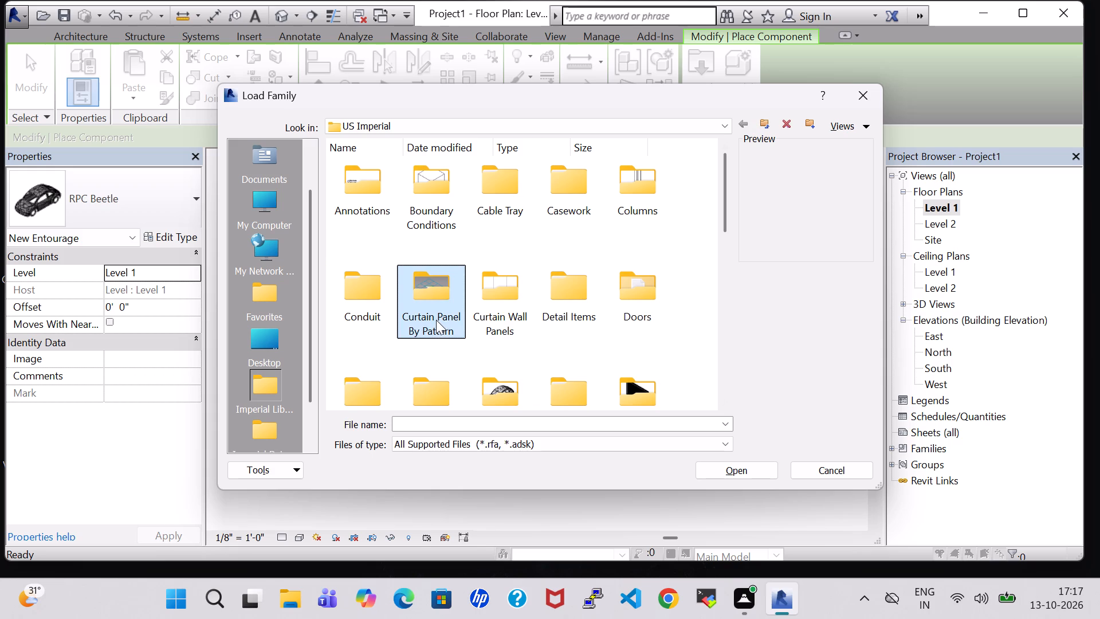
key(s)
double_click(432, 214)
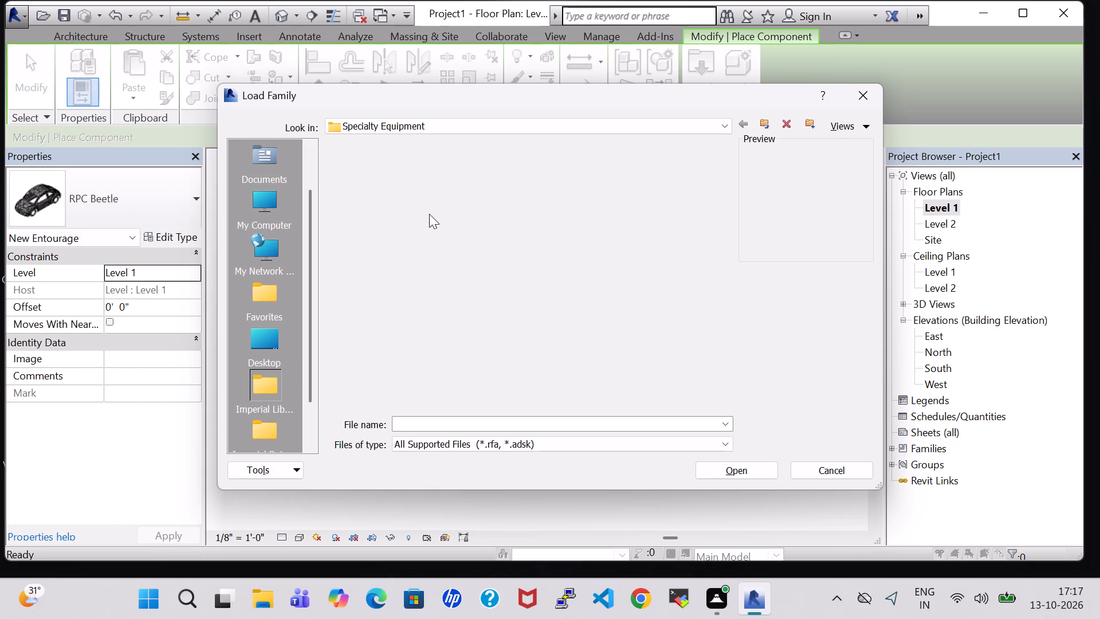
double_click(366, 198)
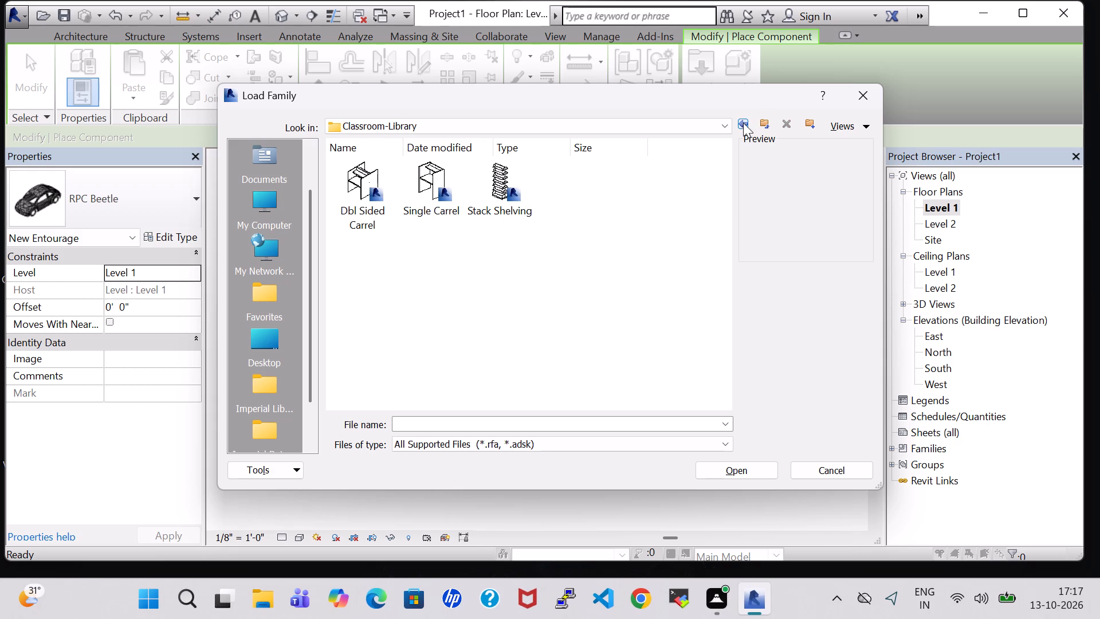
click(743, 123)
double_click(449, 191)
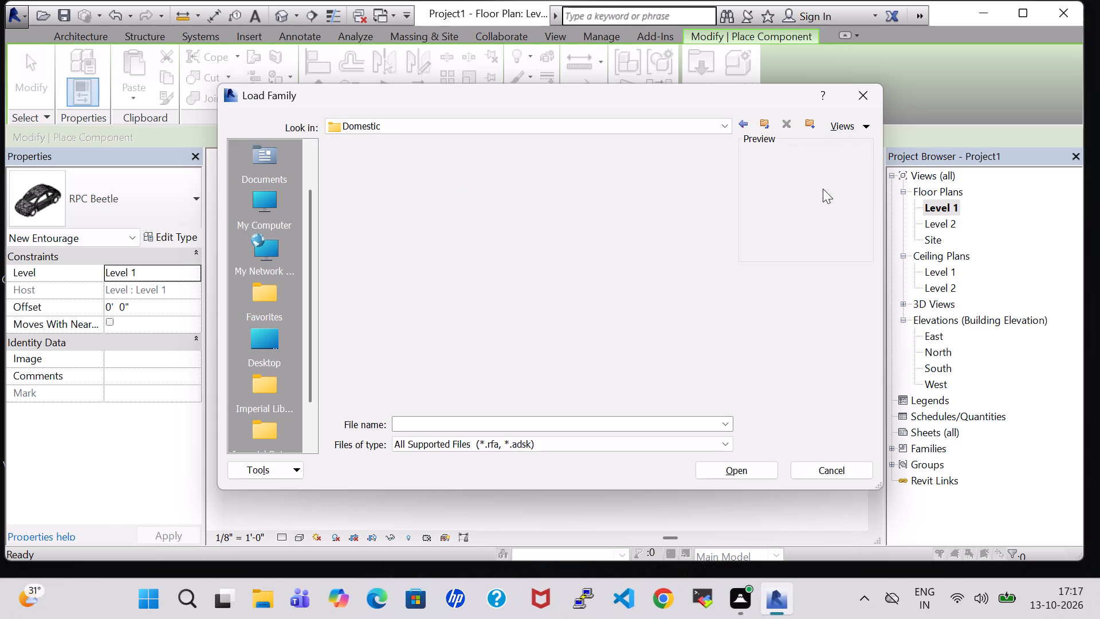
click(738, 128)
click(469, 185)
click(477, 173)
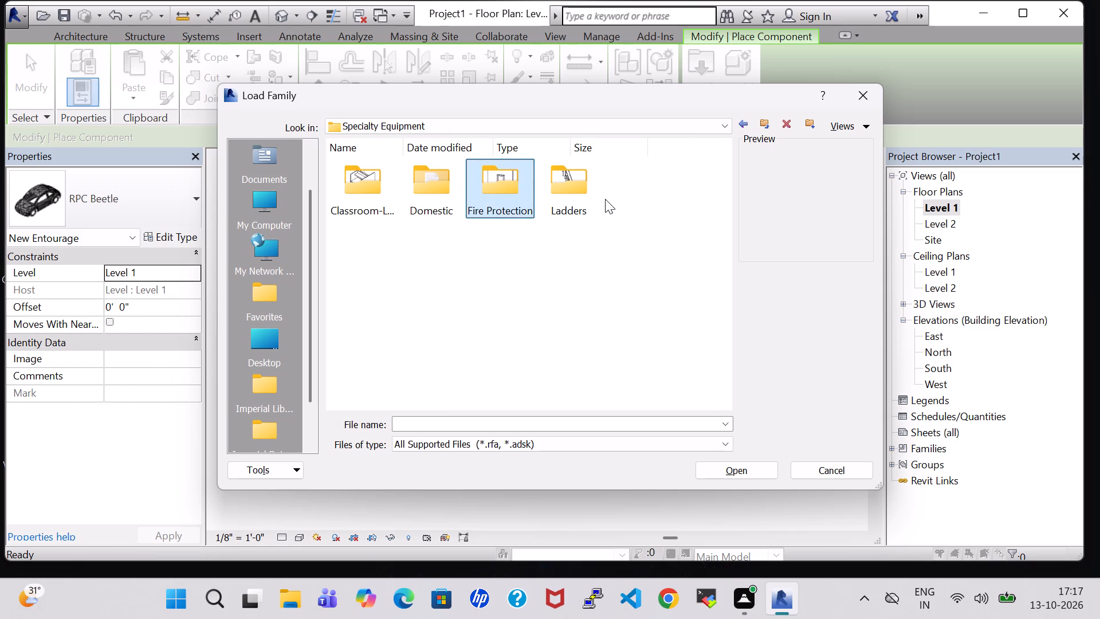
click(576, 190)
click(576, 187)
double_click(598, 186)
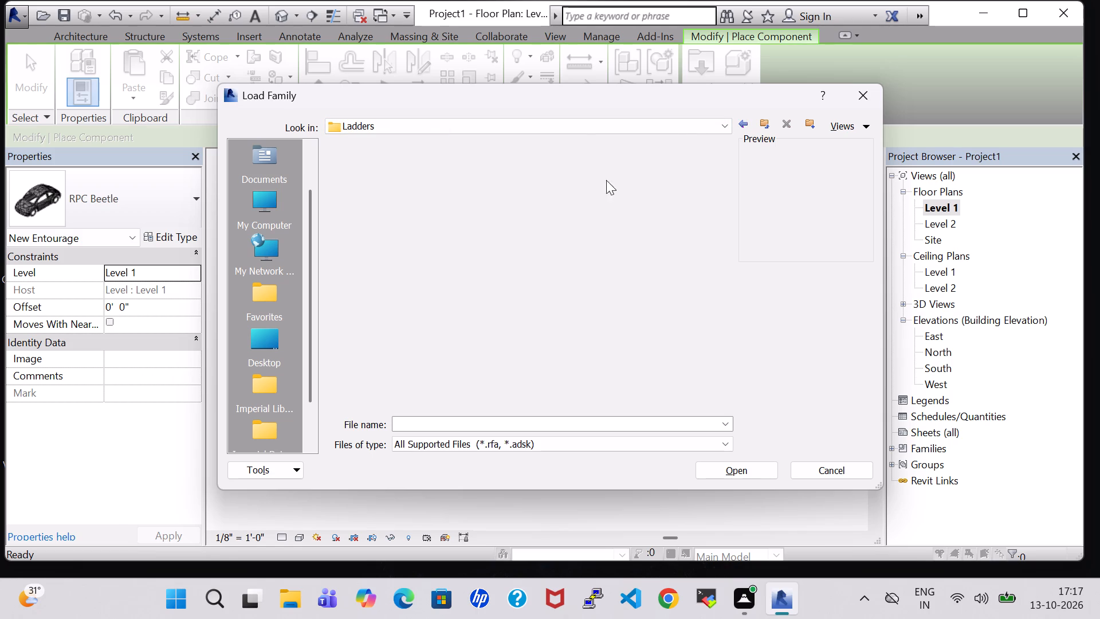
click(744, 119)
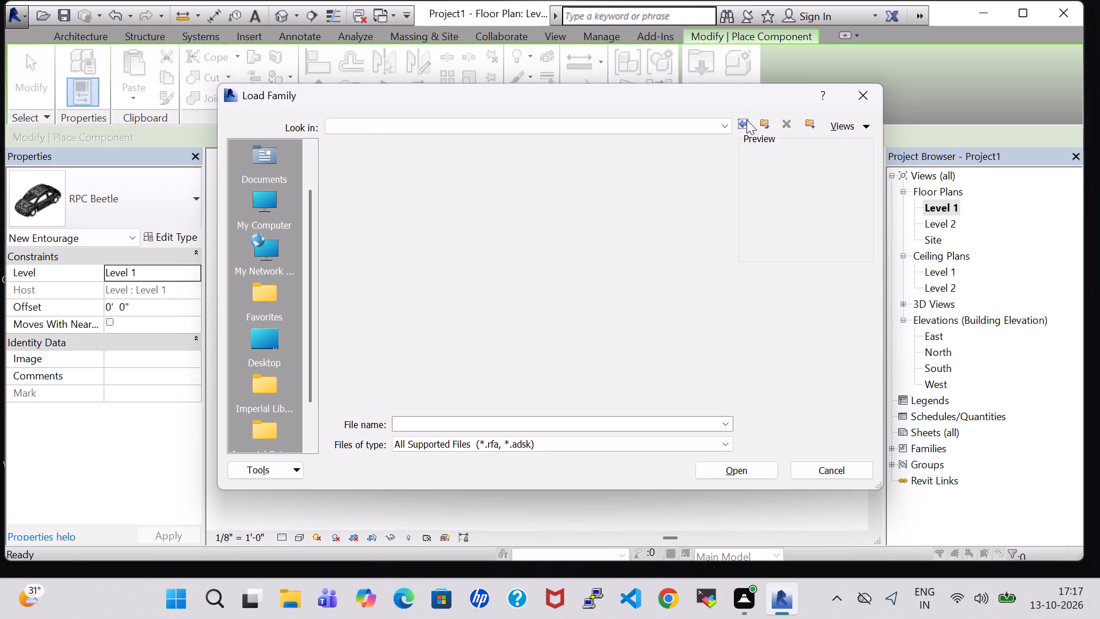
click(743, 128)
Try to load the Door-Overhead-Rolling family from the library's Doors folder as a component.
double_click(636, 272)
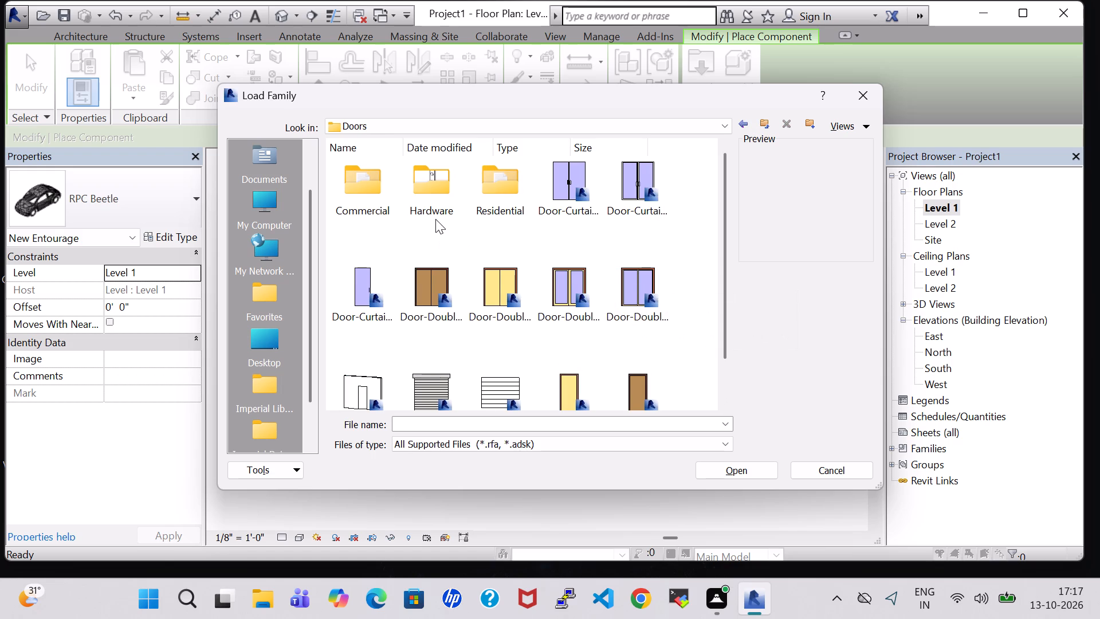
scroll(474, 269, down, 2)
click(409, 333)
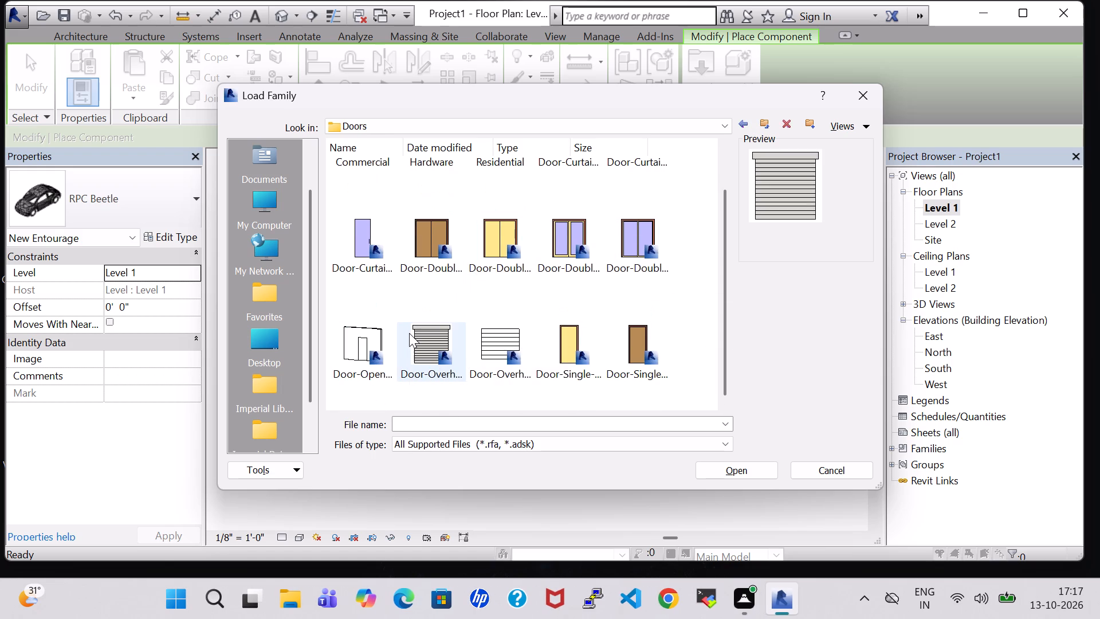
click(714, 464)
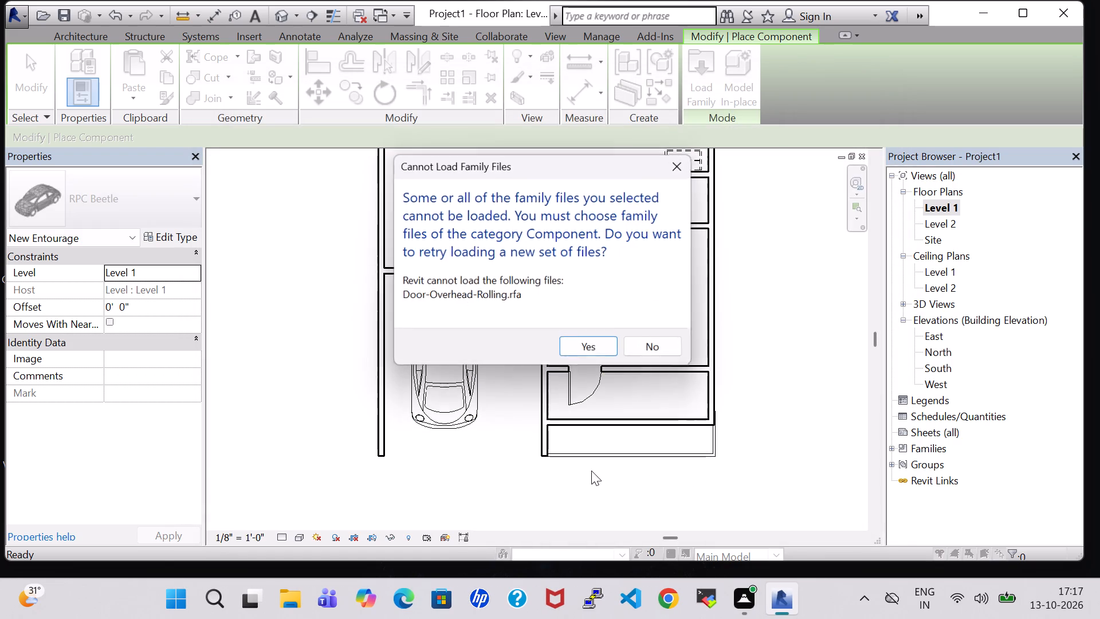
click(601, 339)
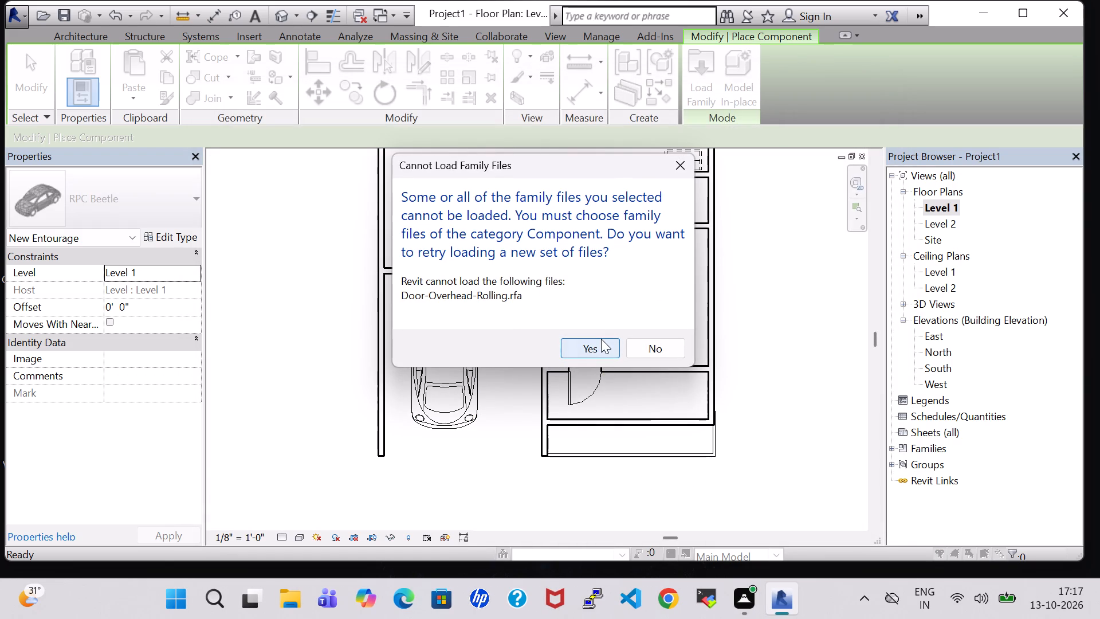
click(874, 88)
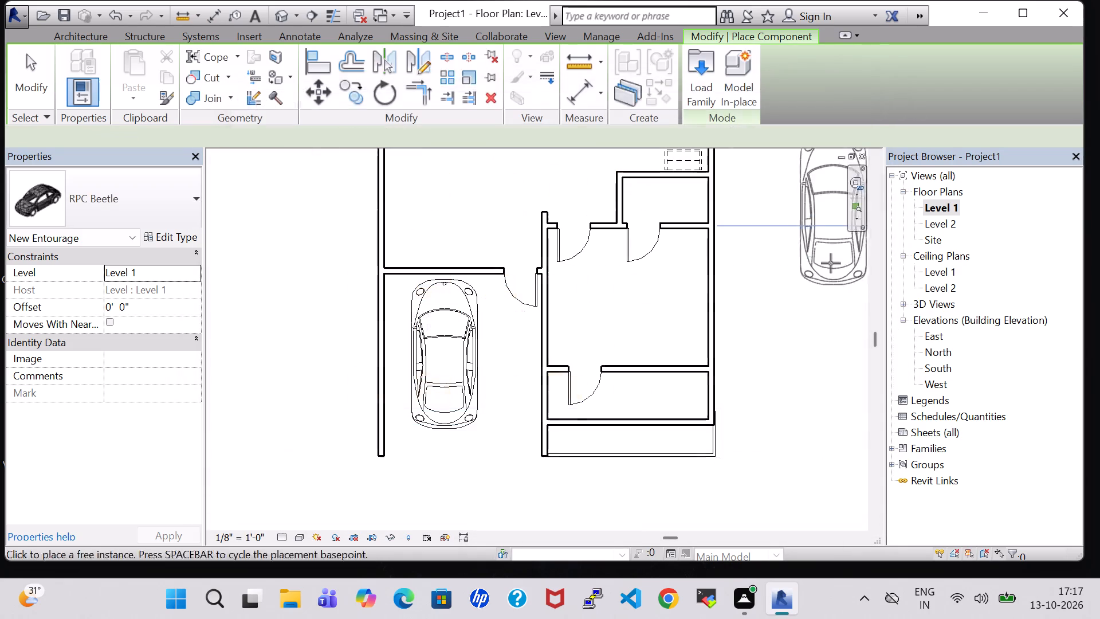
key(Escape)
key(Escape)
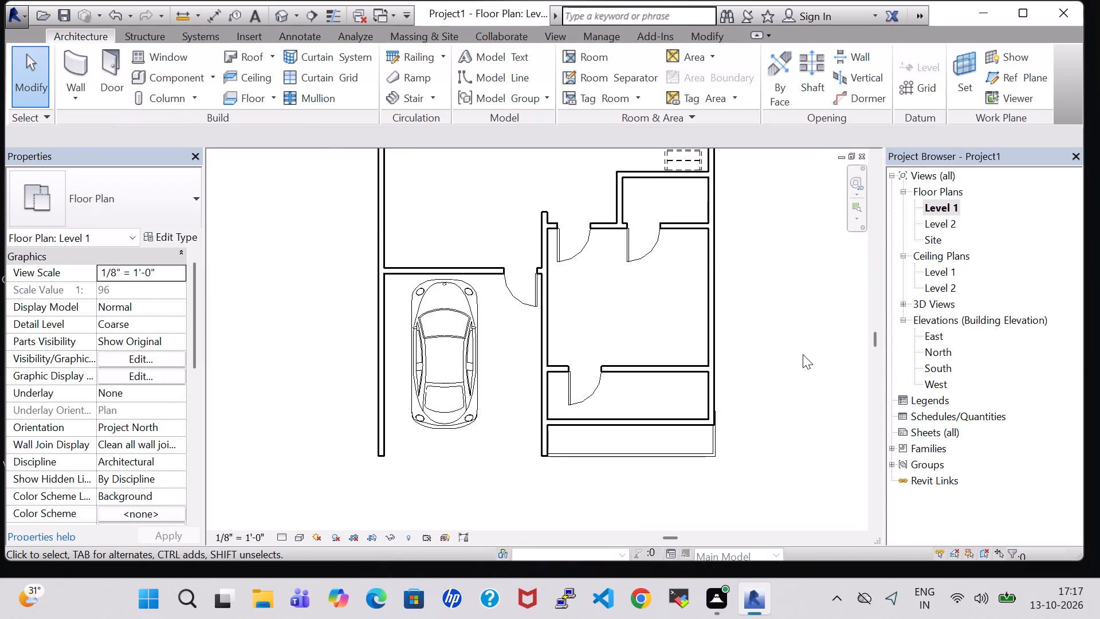
Nudge the RPC Beetle car in the parking area two increments down and two increments left.
scroll(803, 355, down, 1)
click(482, 337)
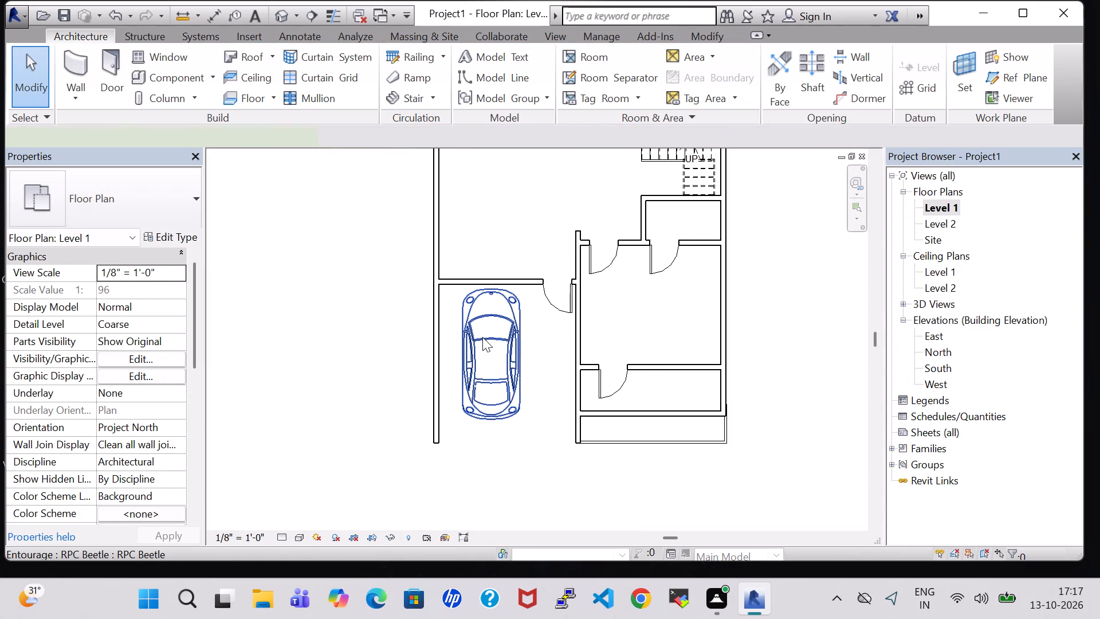
key(Down)
key(Down)
key(Left)
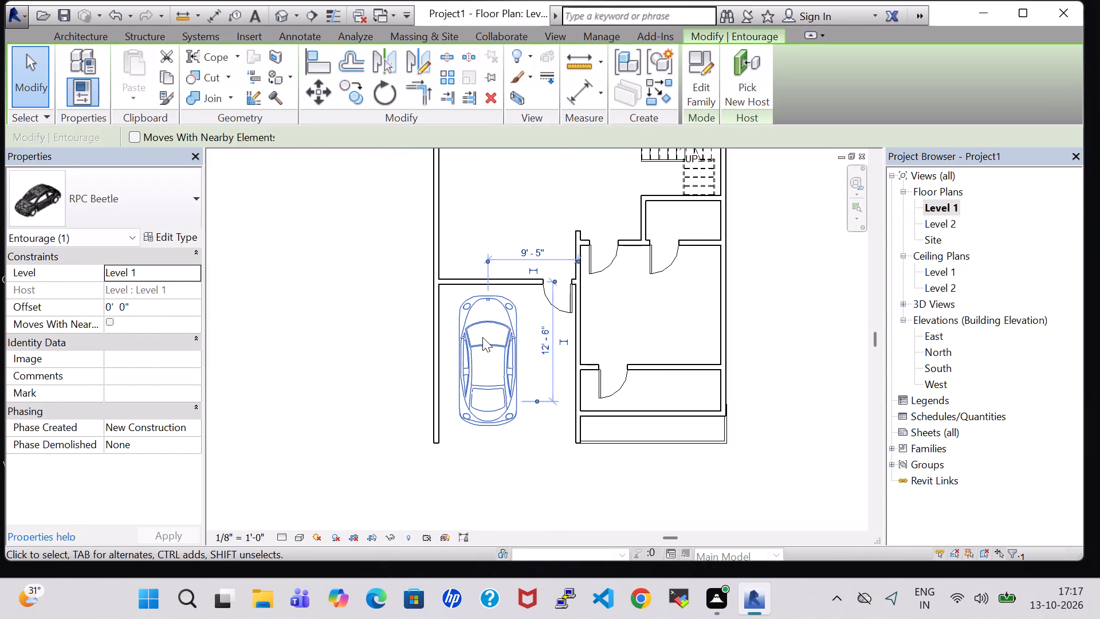
key(Left)
click(802, 304)
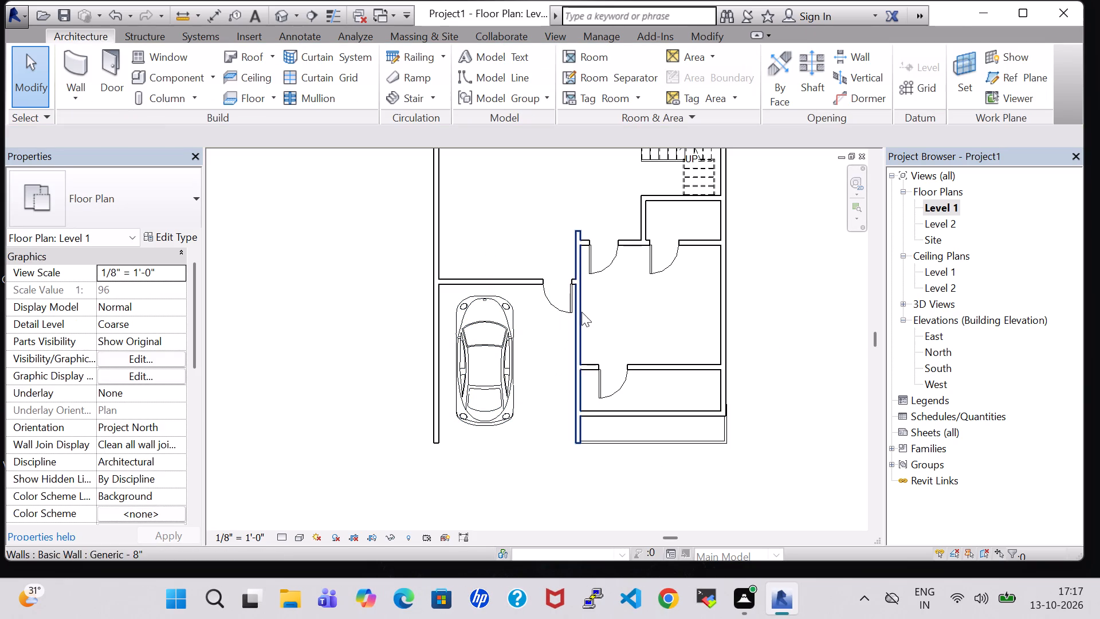
Delete the door in the wall between the small room below the stair and the larger room beneath it.
middle_drag(736, 317, 759, 423)
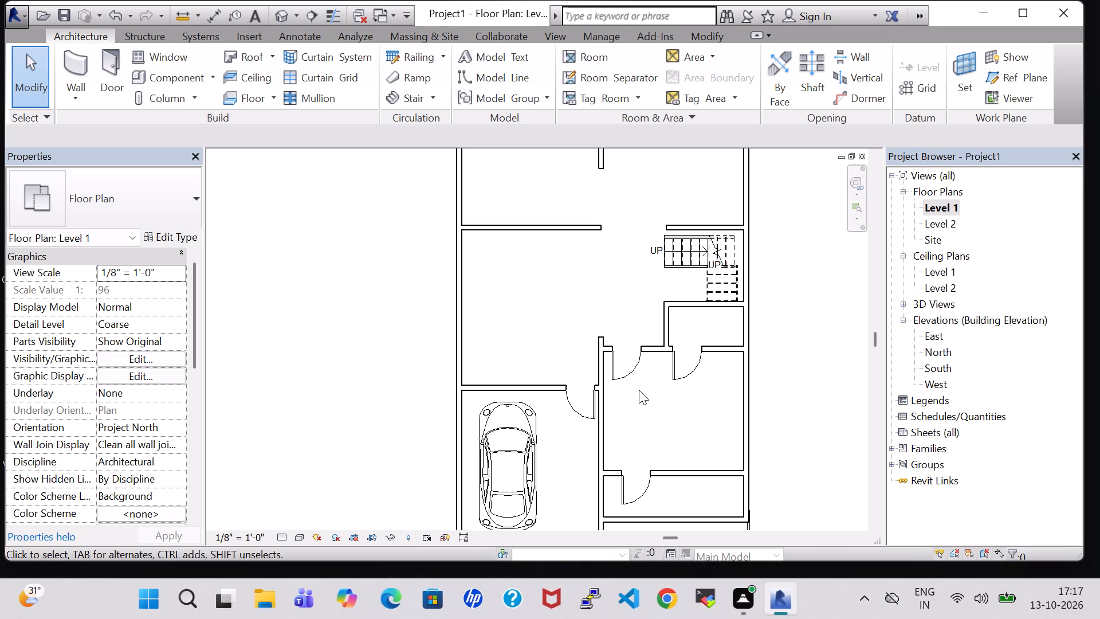
click(694, 375)
key(Delete)
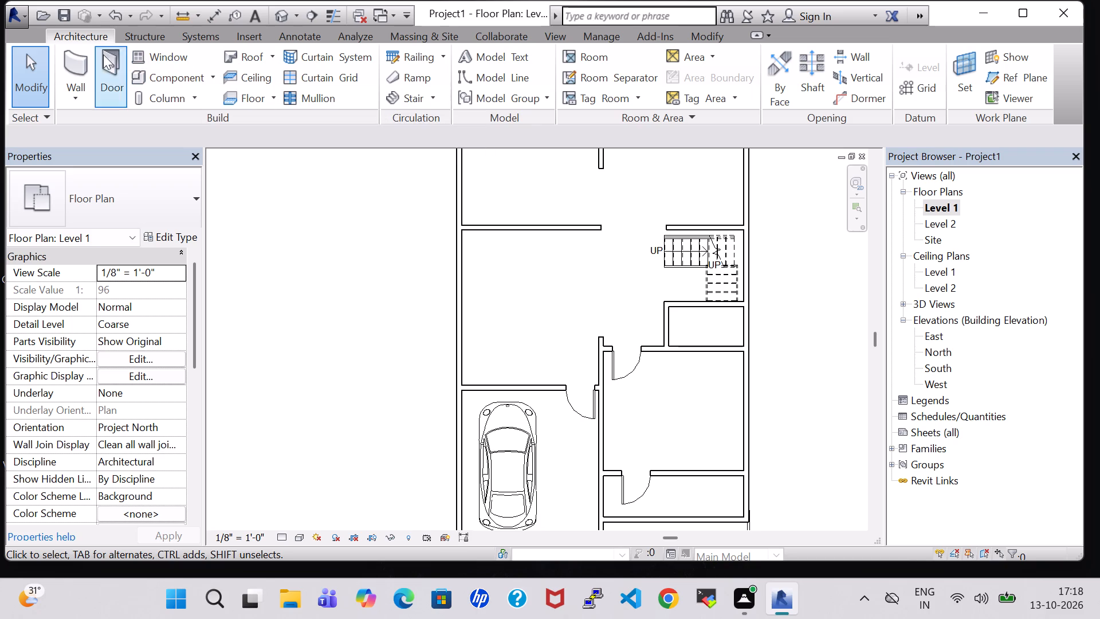
Place a Single-Flush 36" x 84" door in the left wall of the small room below the stair, swinging into the room.
click(119, 58)
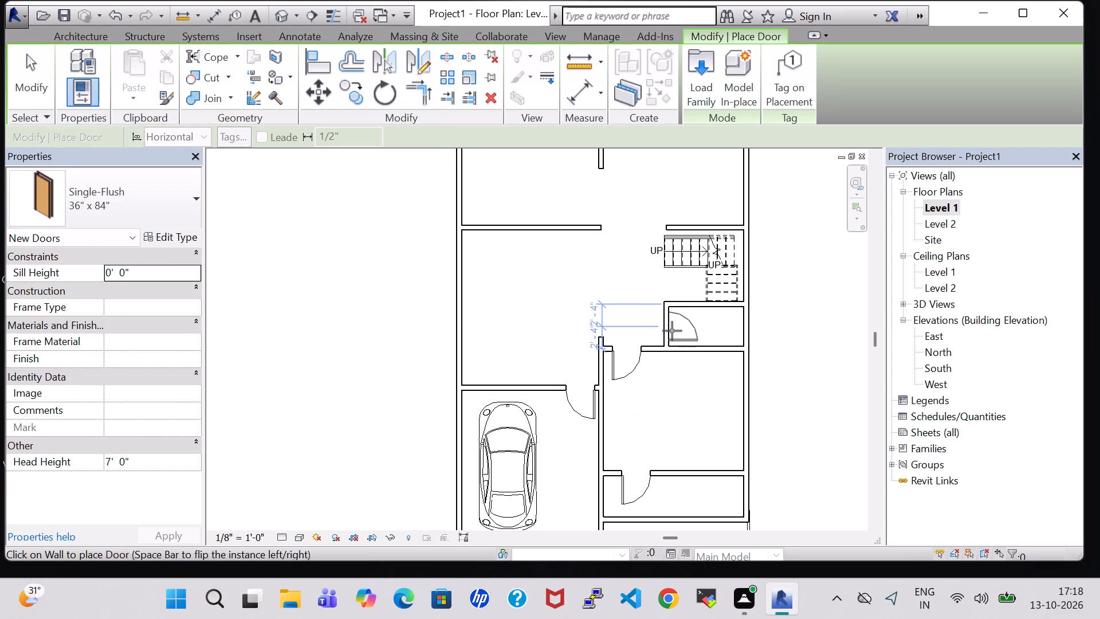
key(space)
scroll(672, 331, up, 3)
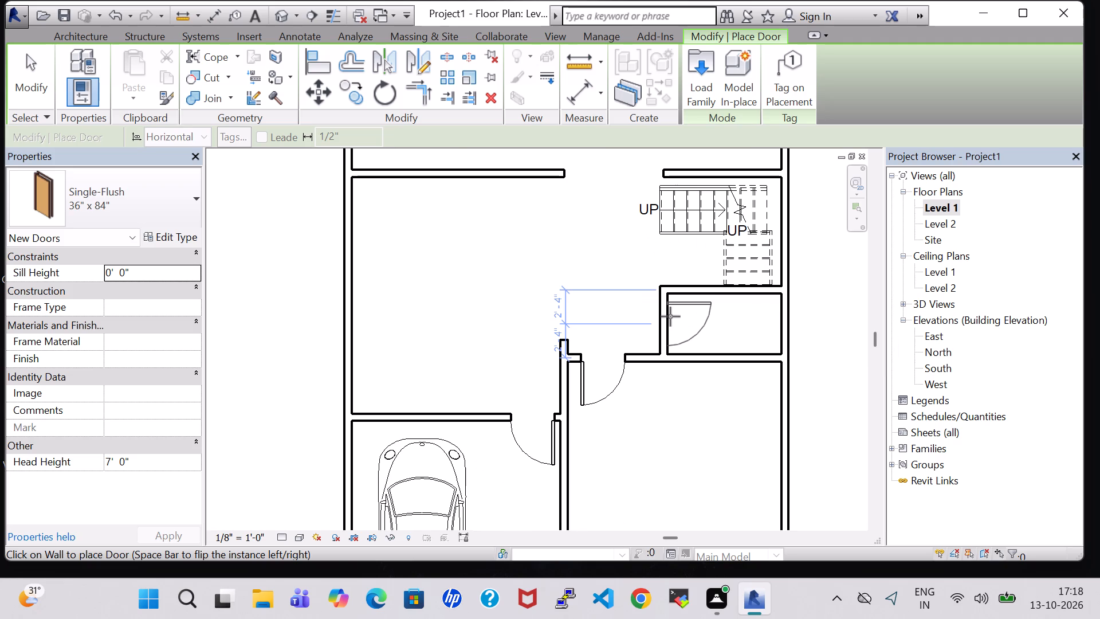
click(670, 316)
key(Escape)
key(Escape)
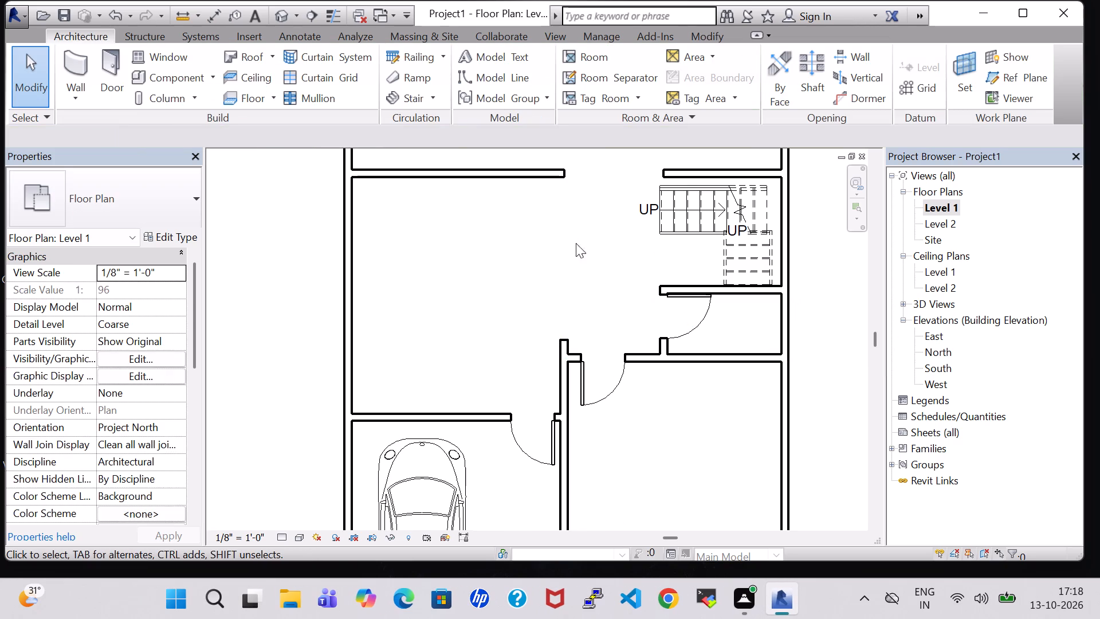
Split both outer side walls where they meet the upper face of the wall below the plan's narrow top strip.
scroll(586, 249, down, 4)
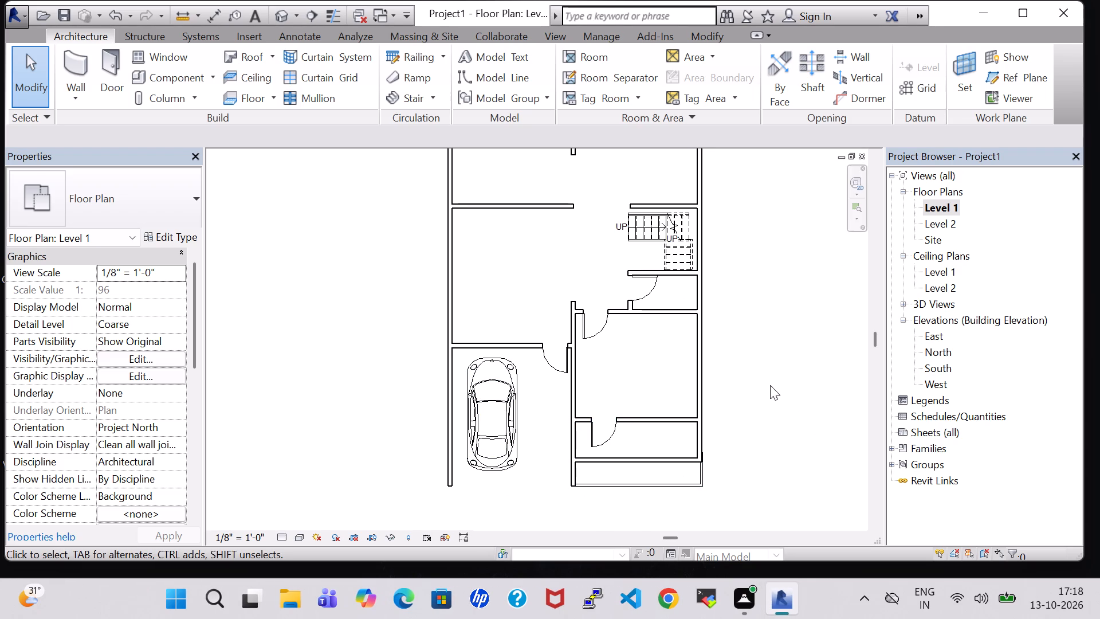
middle_drag(772, 383, 779, 461)
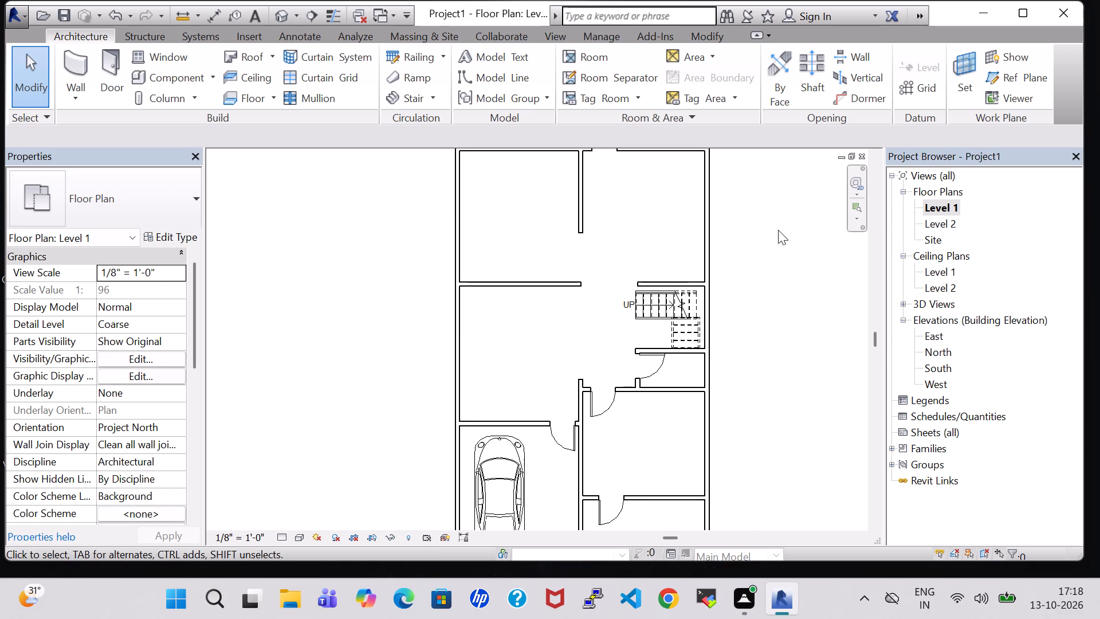
scroll(778, 229, up, 3)
scroll(736, 264, down, 2)
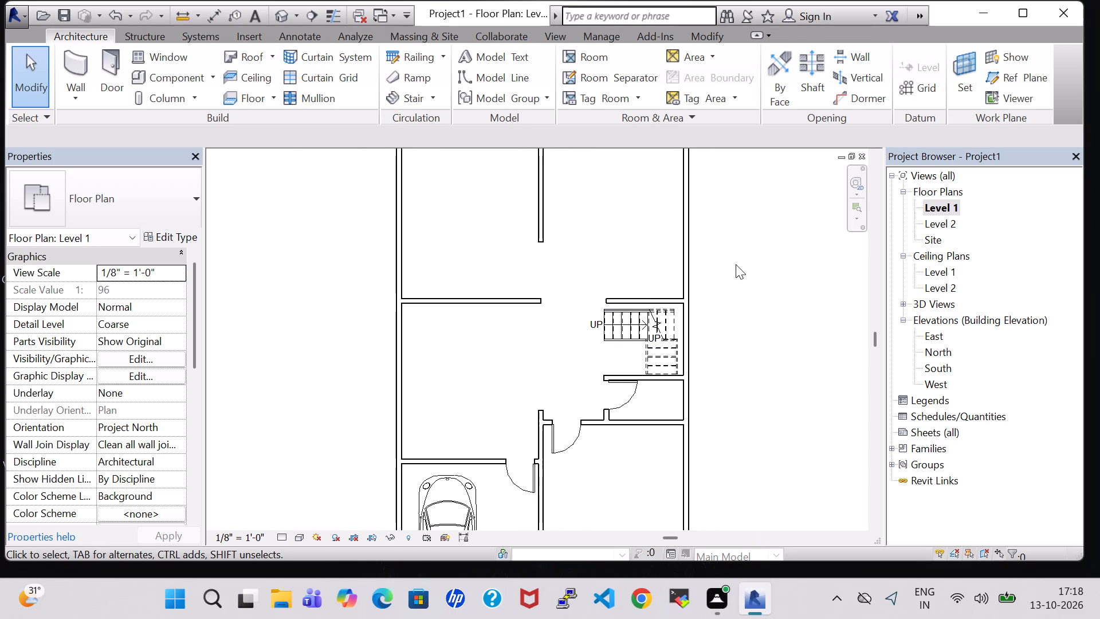
middle_drag(736, 264, 741, 358)
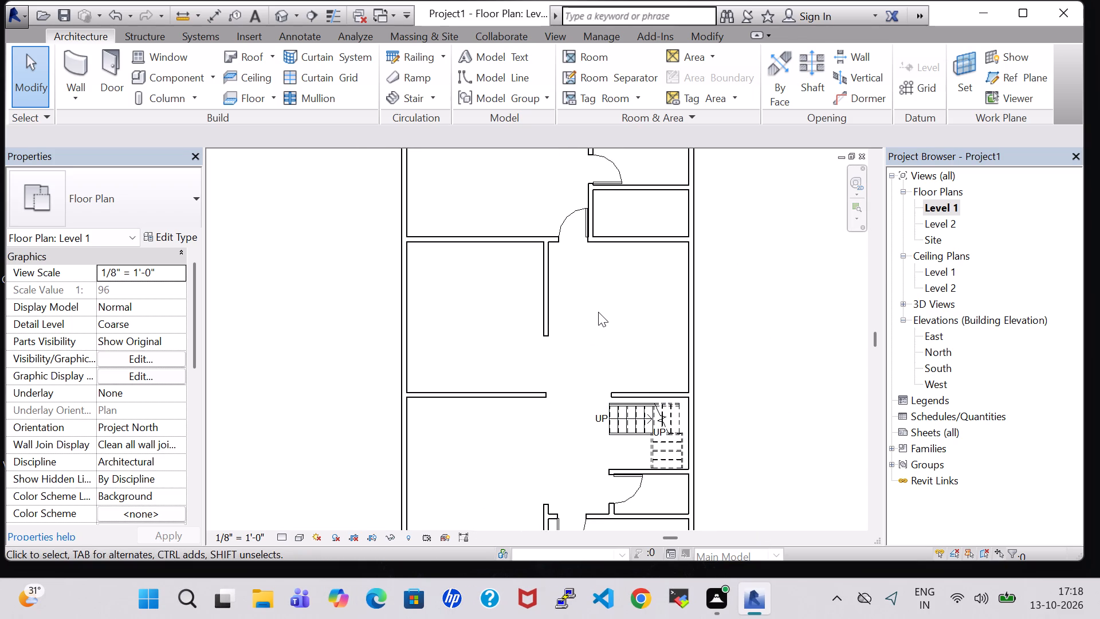
scroll(613, 308, down, 1)
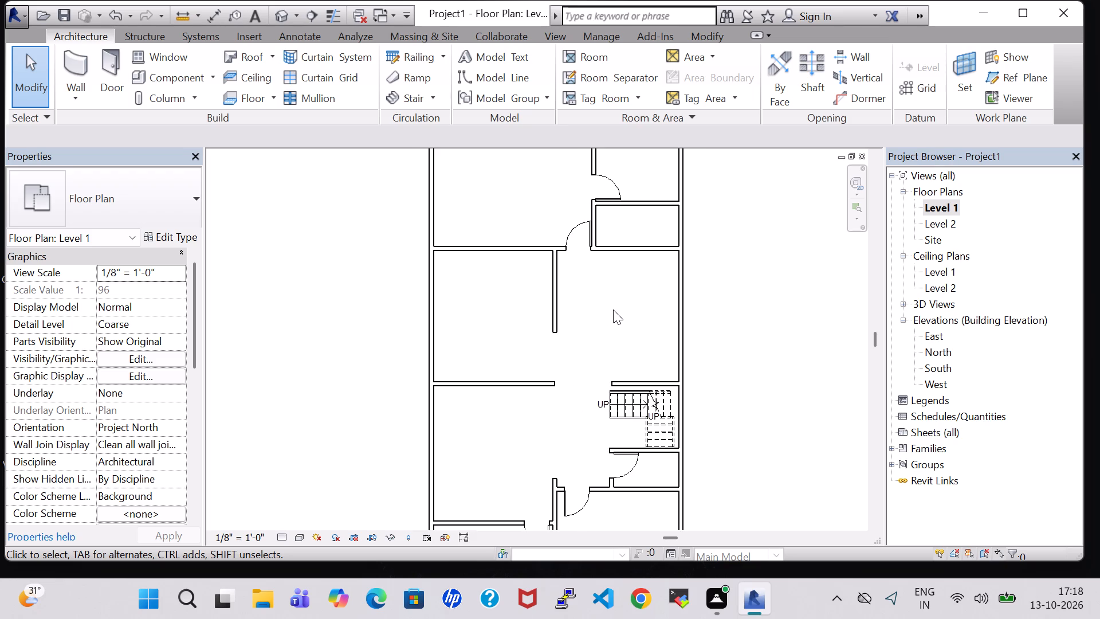
middle_drag(613, 309, 615, 379)
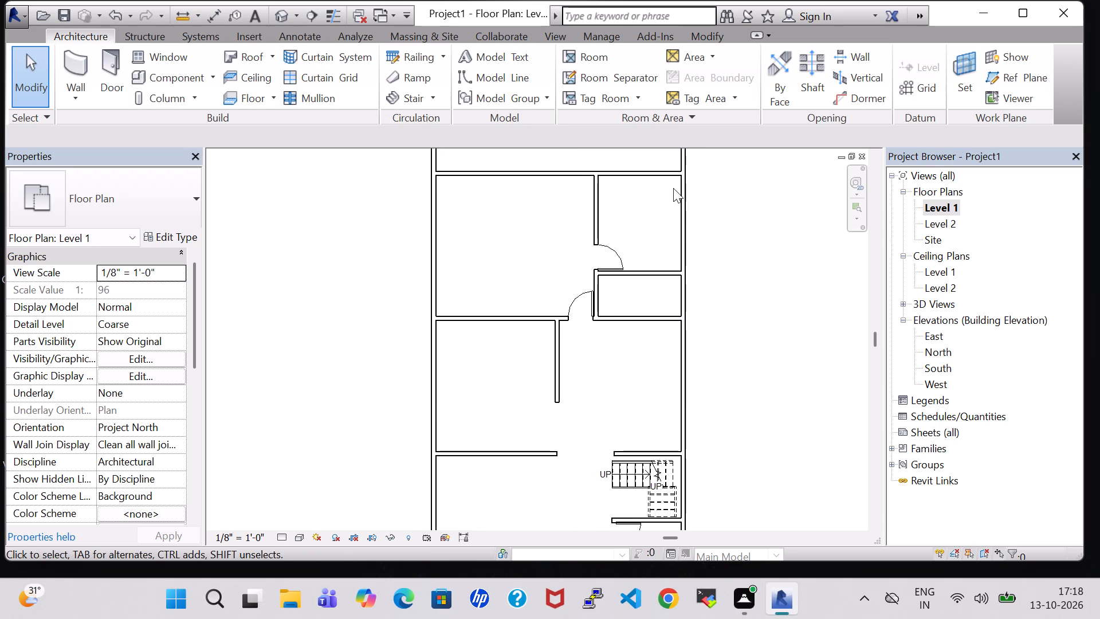
middle_drag(745, 248, 765, 338)
scroll(765, 338, up, 1)
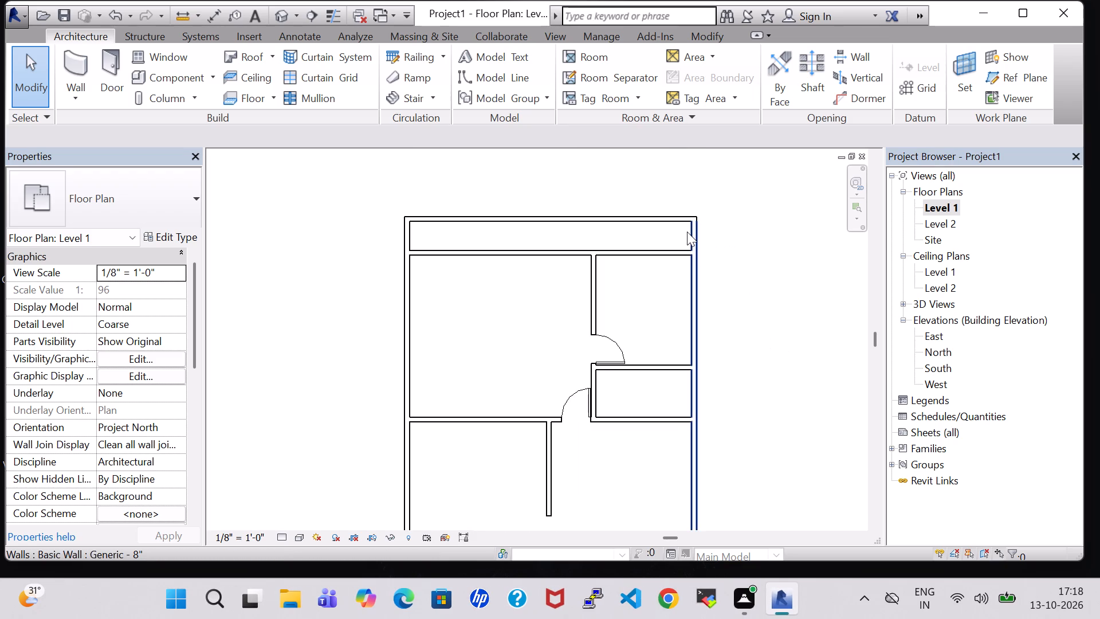
click(761, 256)
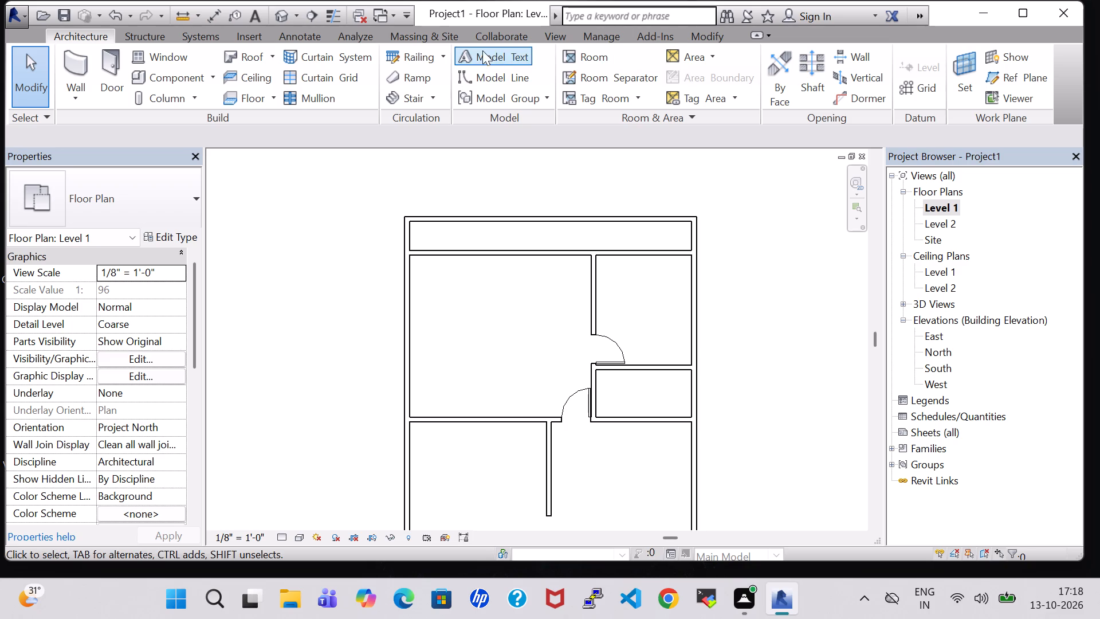
click(693, 34)
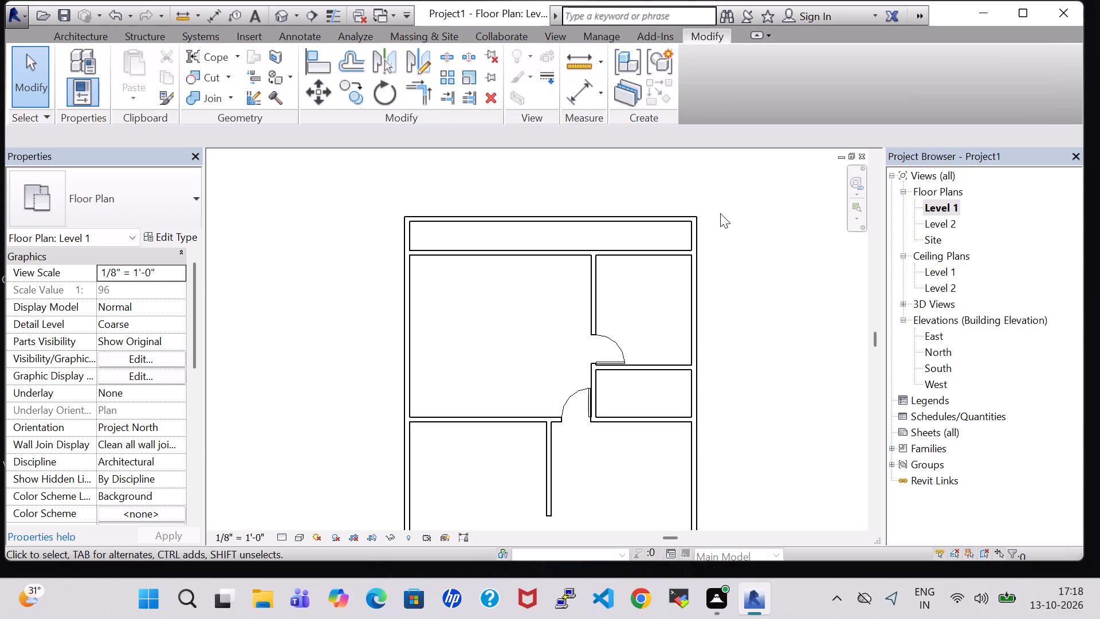
scroll(721, 216, up, 5)
click(443, 56)
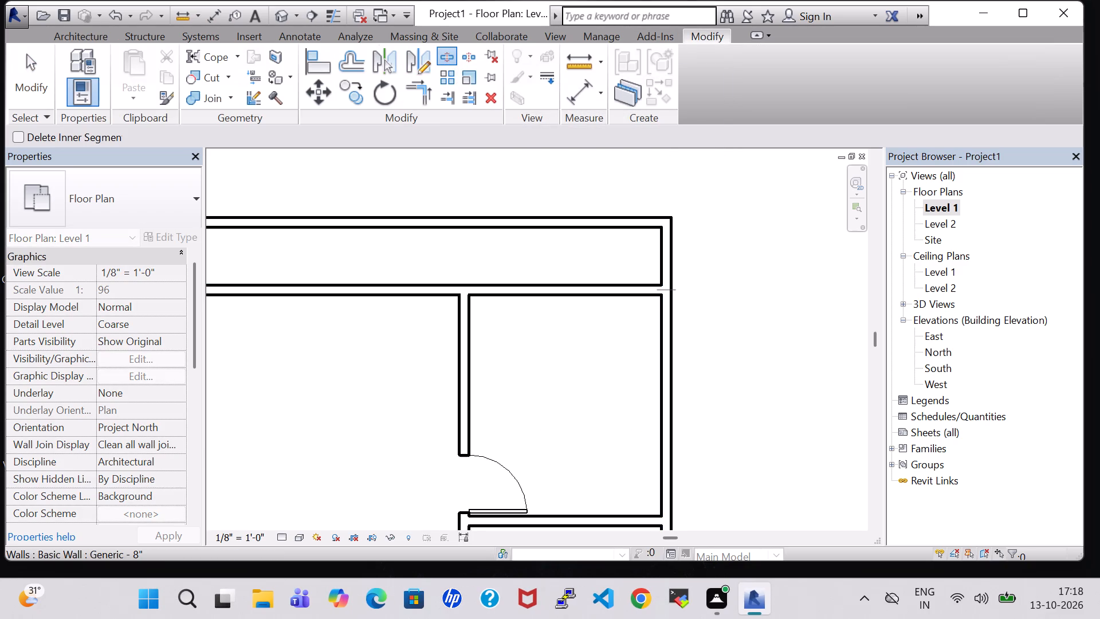
scroll(668, 283, up, 6)
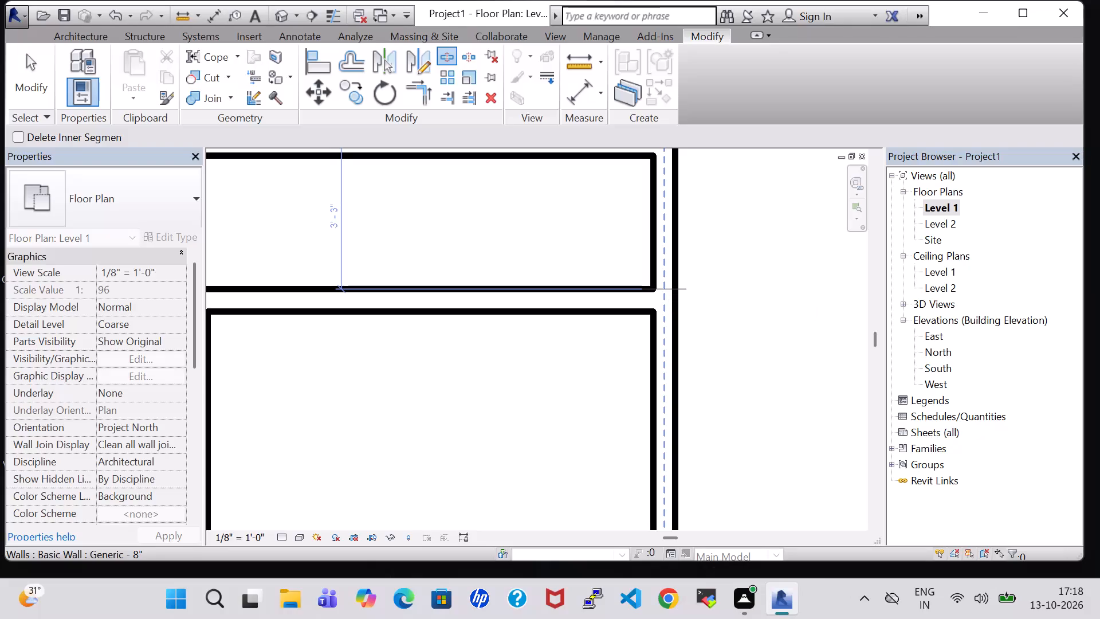
click(668, 287)
scroll(672, 277, down, 5)
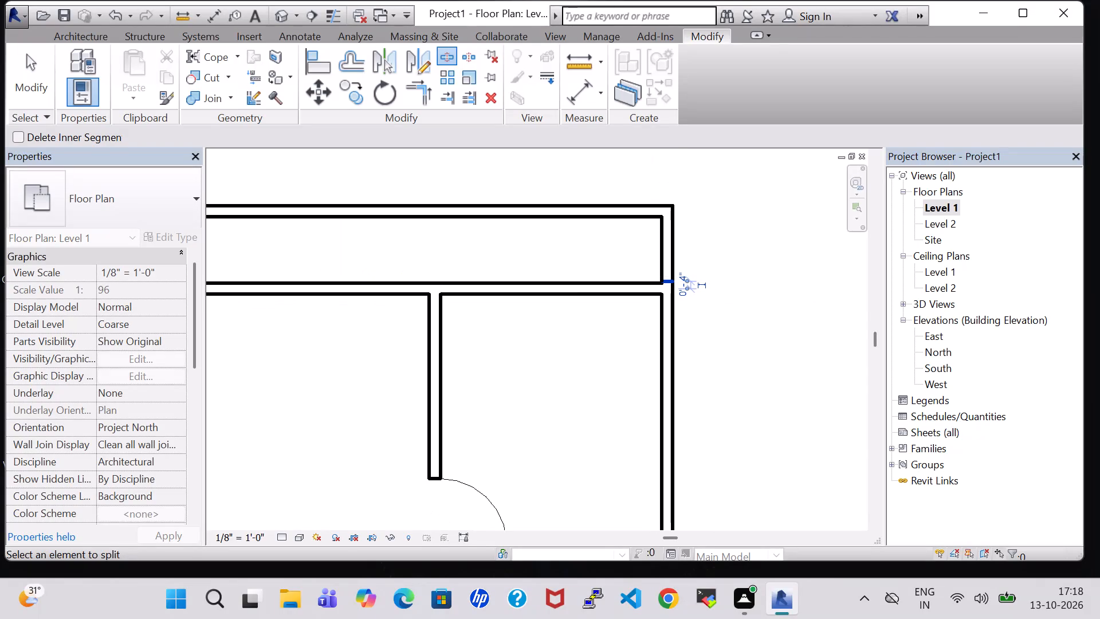
middle_drag(512, 274, 740, 269)
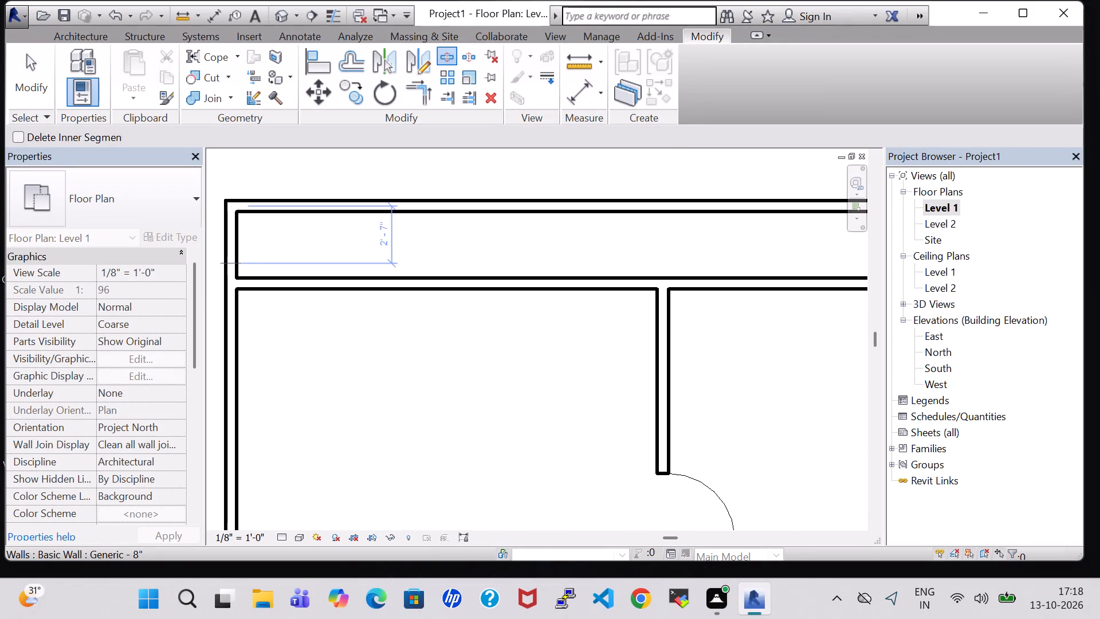
click(235, 276)
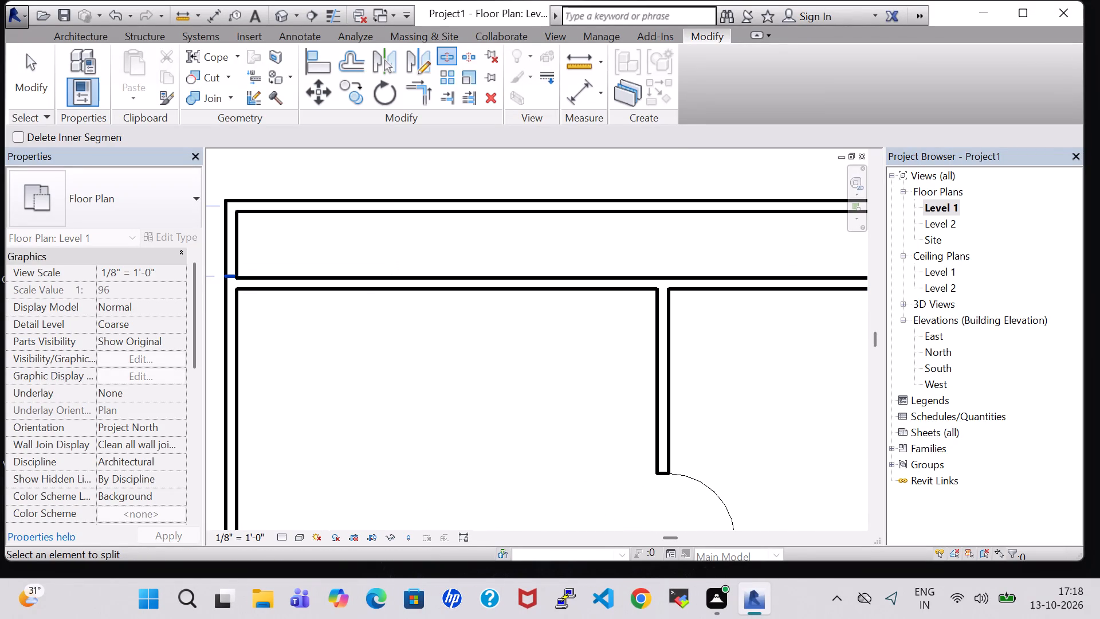
Delete the left, upper and right wall segments enclosing the narrow strip at the top of the plan.
scroll(328, 265, down, 1)
key(Escape)
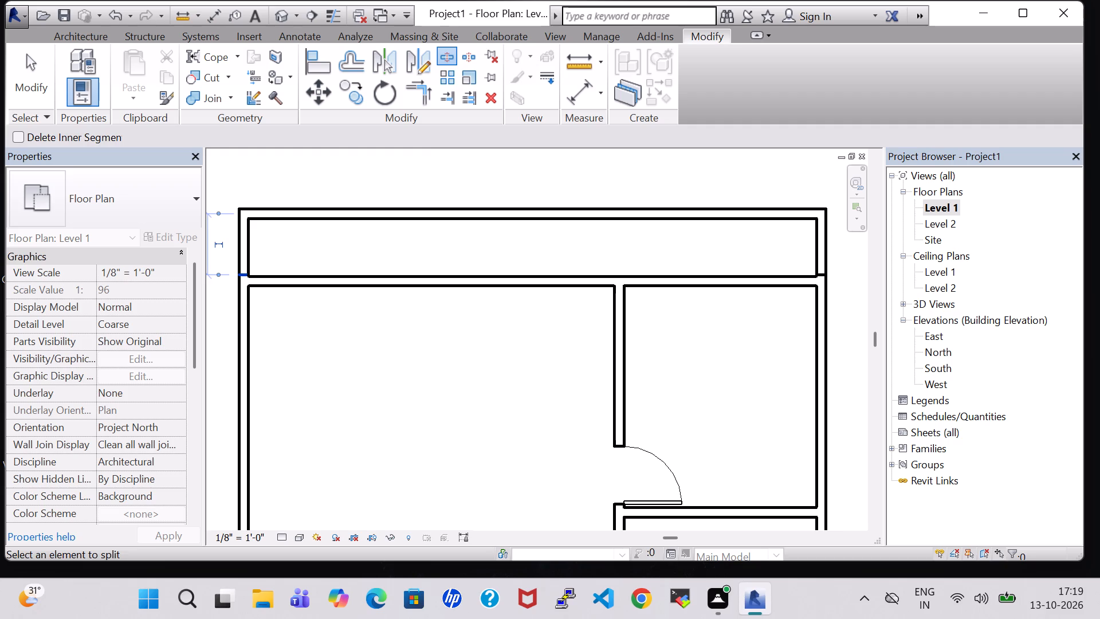
key(Escape)
click(247, 250)
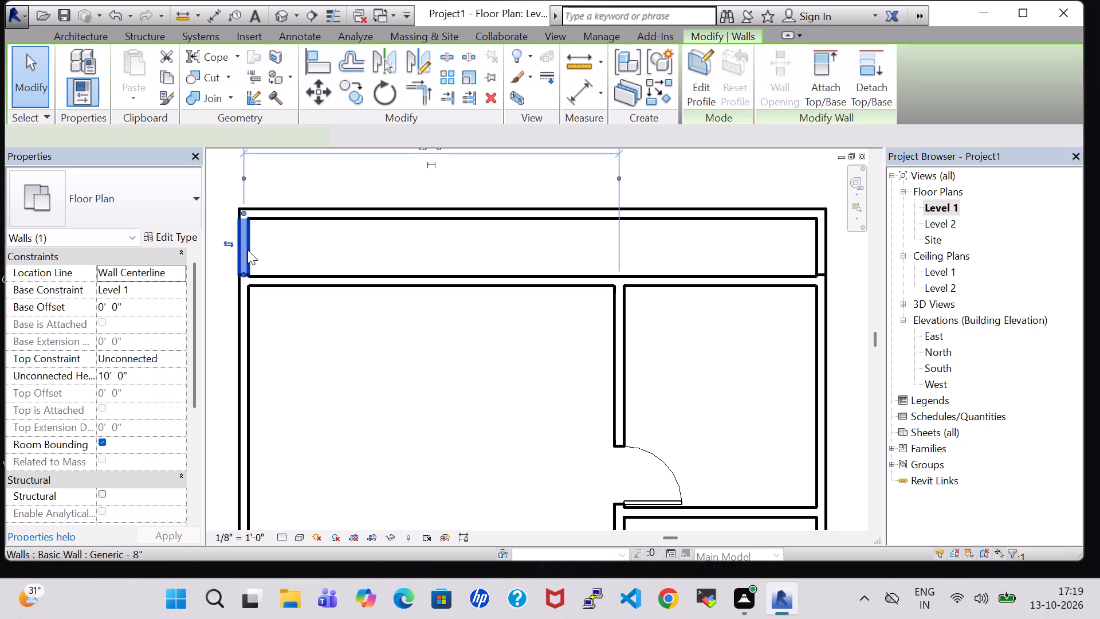
key(Delete)
click(342, 216)
key(Delete)
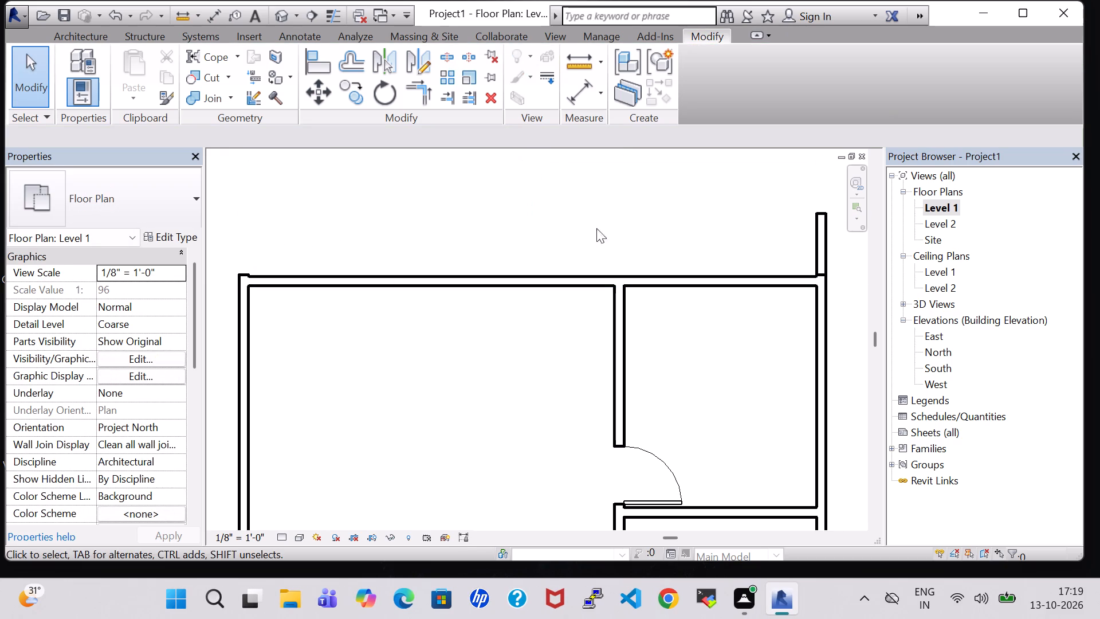
click(815, 244)
key(Delete)
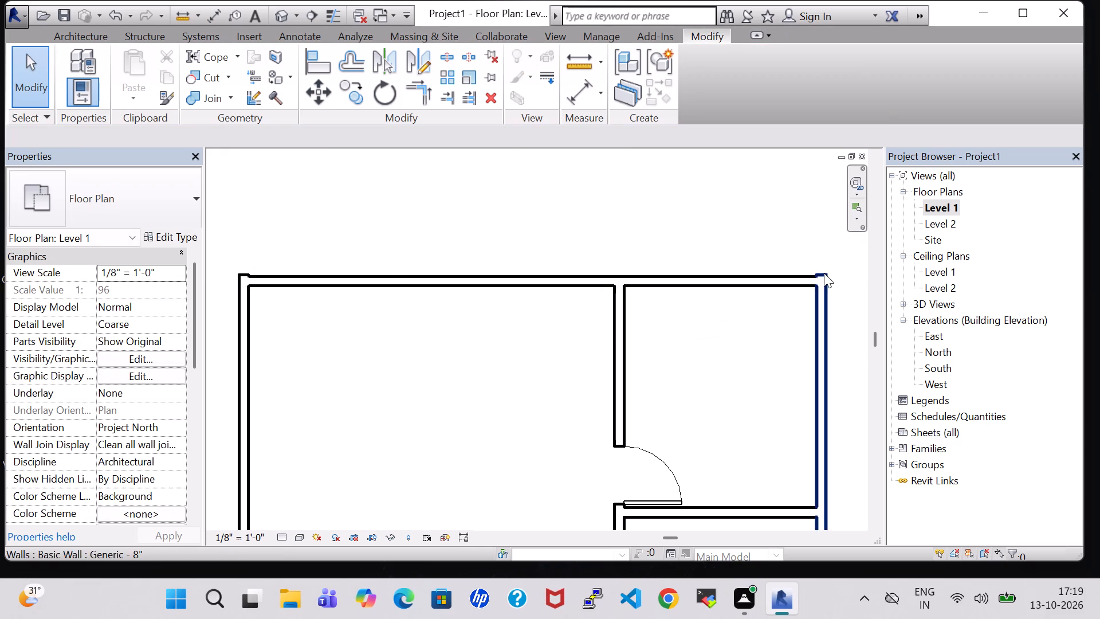
Nudge the right and left outer side walls down one increment each so their ends line up with the top wall's outer face.
click(824, 273)
key(Down)
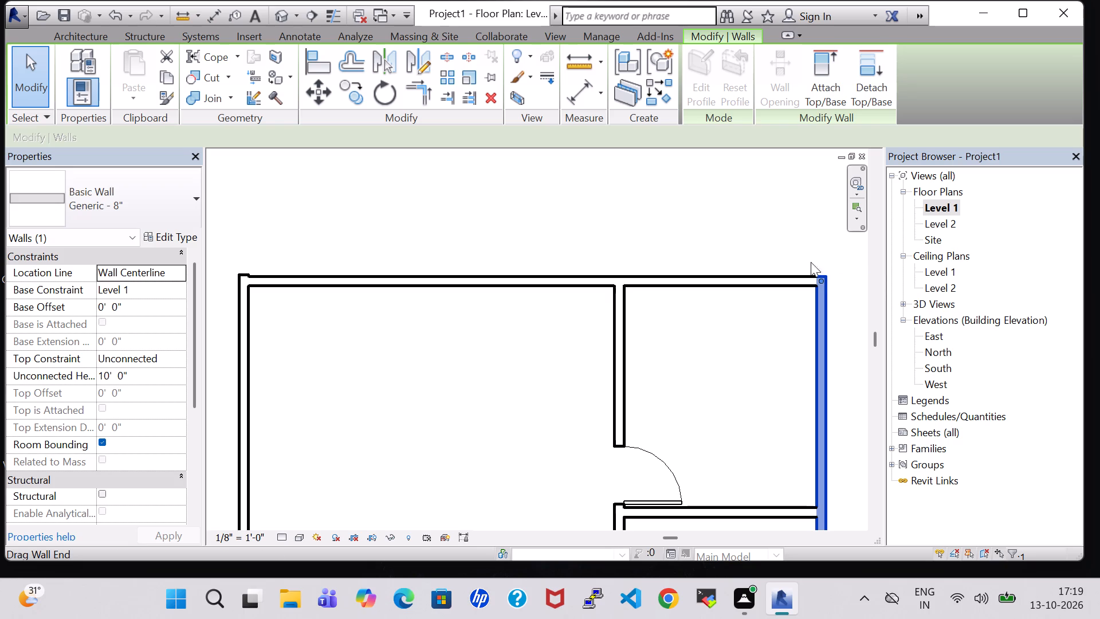
click(807, 258)
click(246, 273)
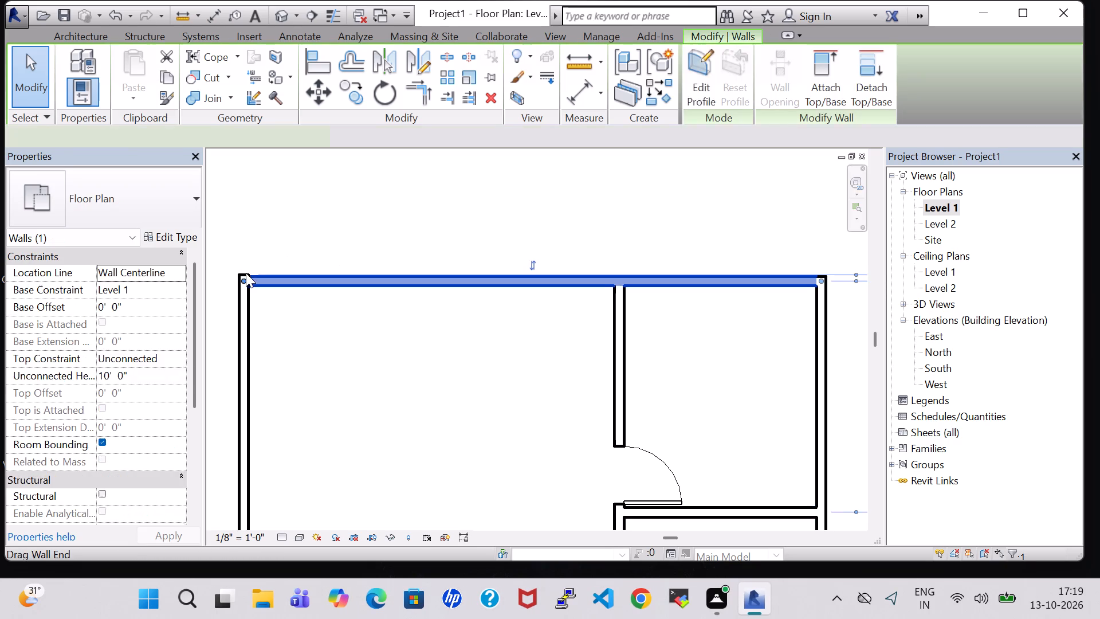
click(279, 229)
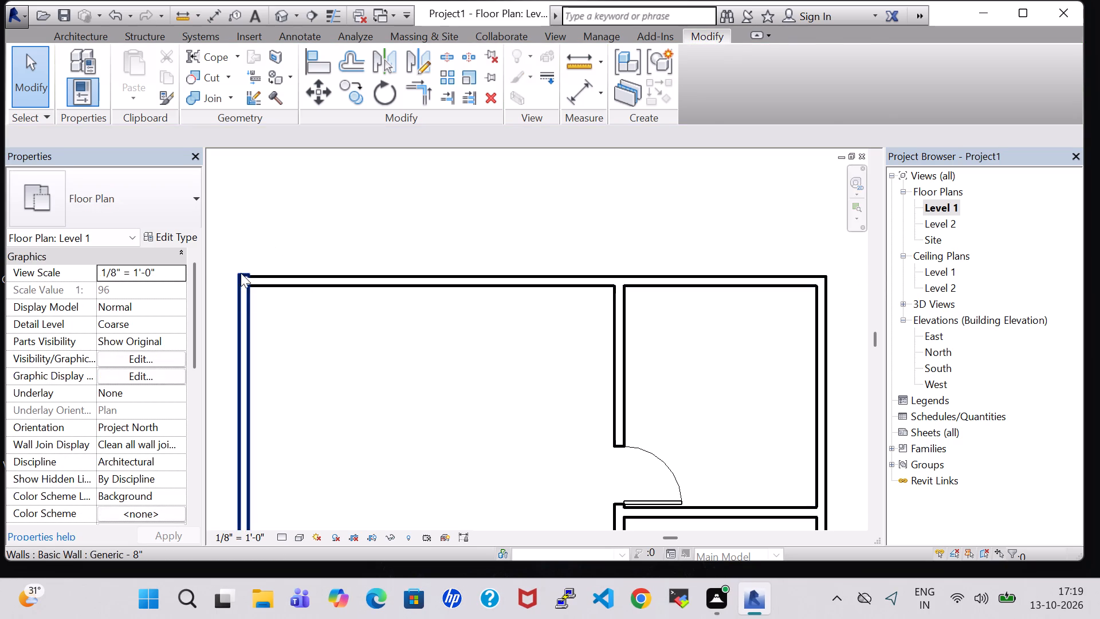
click(241, 273)
key(Down)
click(376, 261)
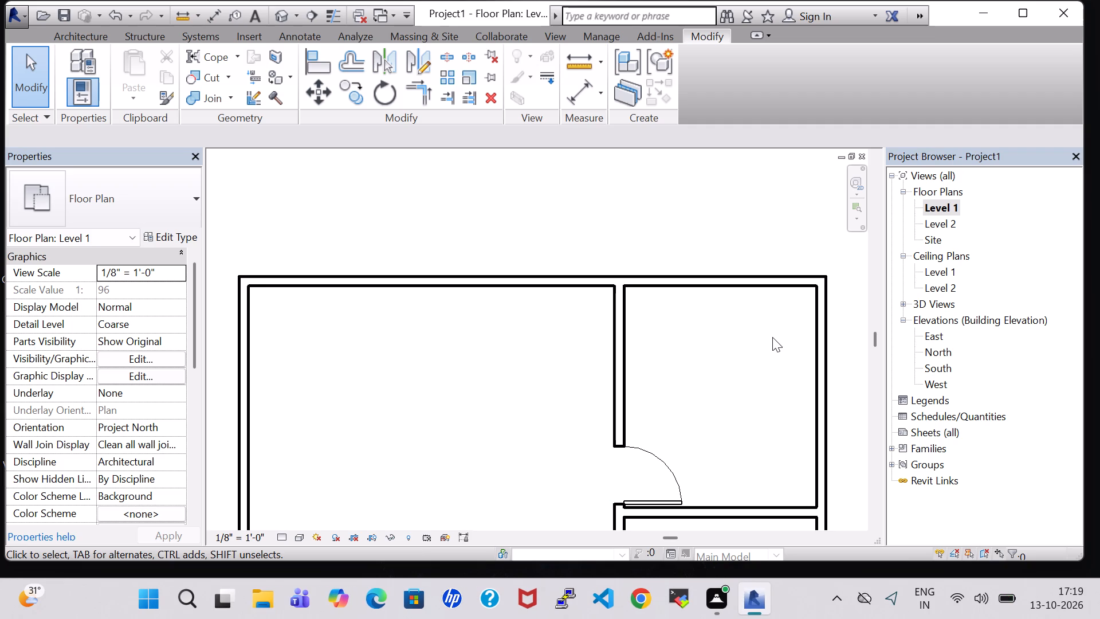
Start a railing path with 2'-0" segments extending outward from both top outer corners of the building, and try to finish the sketch.
scroll(769, 362, down, 4)
middle_drag(767, 374, 732, 307)
scroll(732, 300, up, 1)
scroll(732, 300, down, 2)
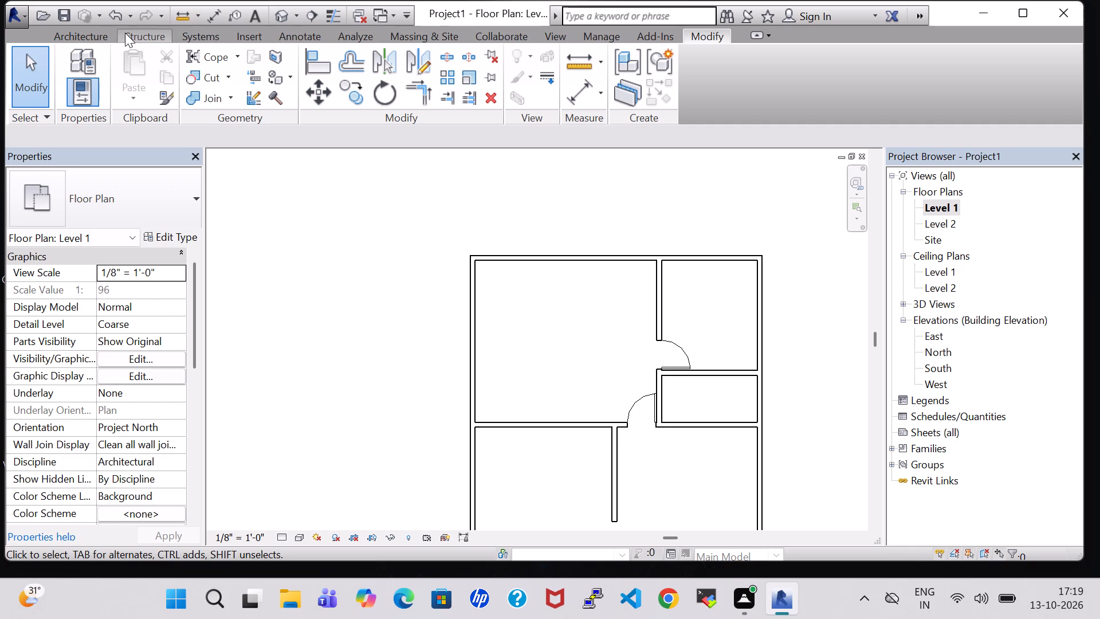
click(89, 33)
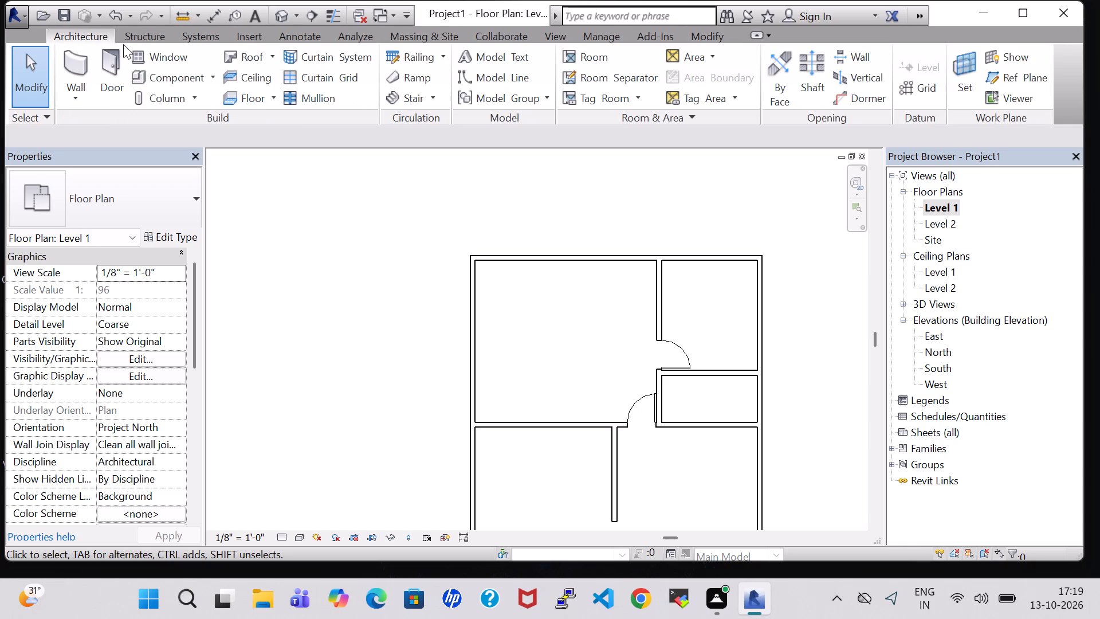
click(415, 56)
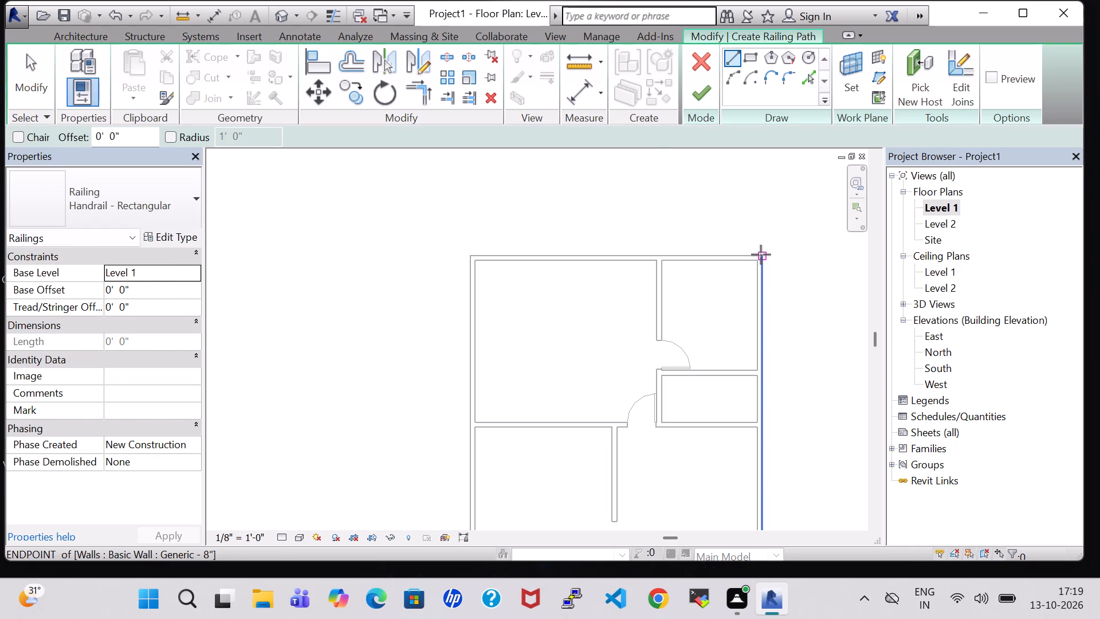
click(761, 254)
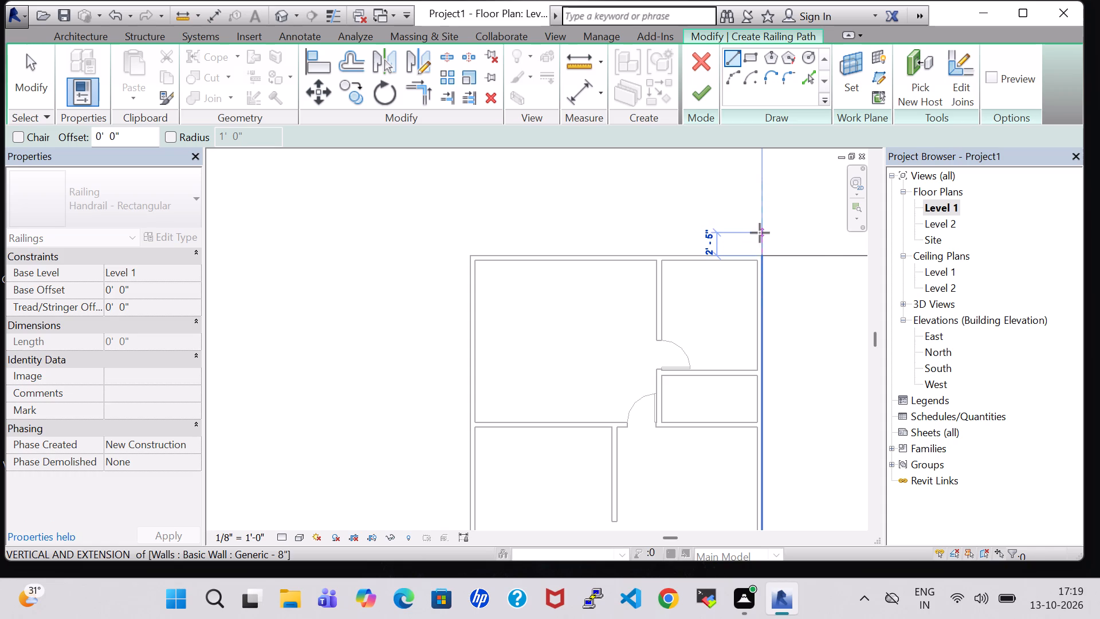
scroll(760, 233, up, 4)
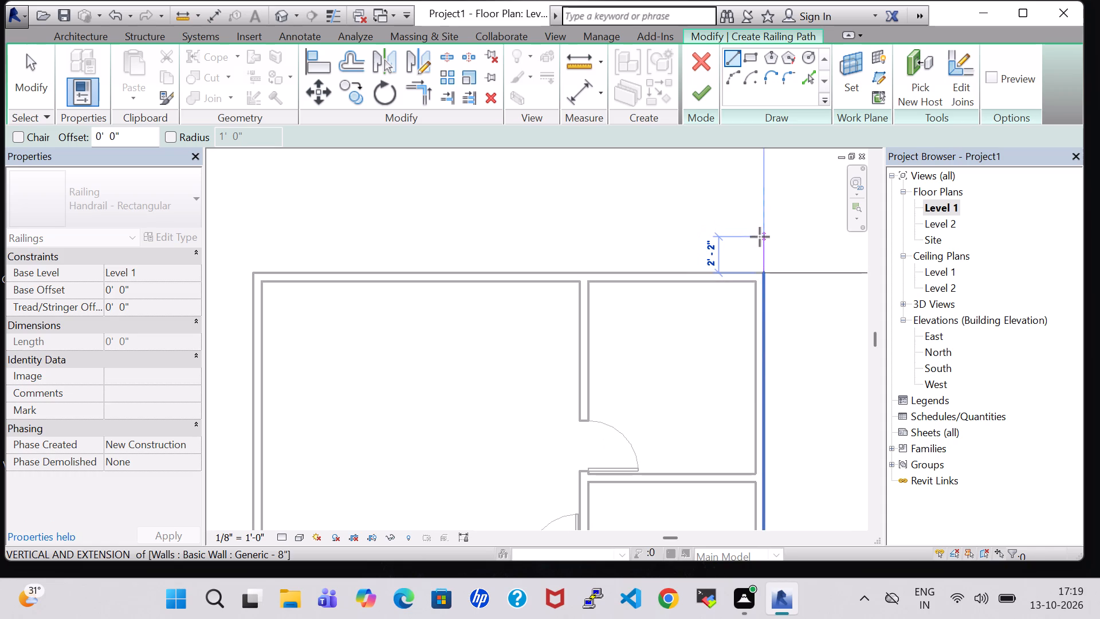
click(760, 239)
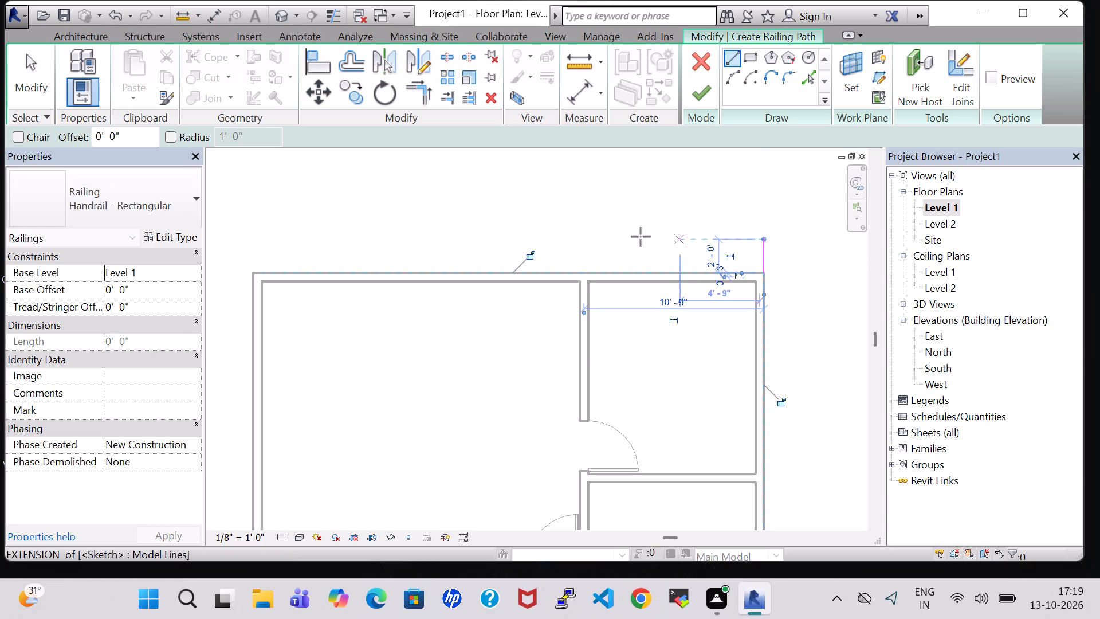
click(249, 242)
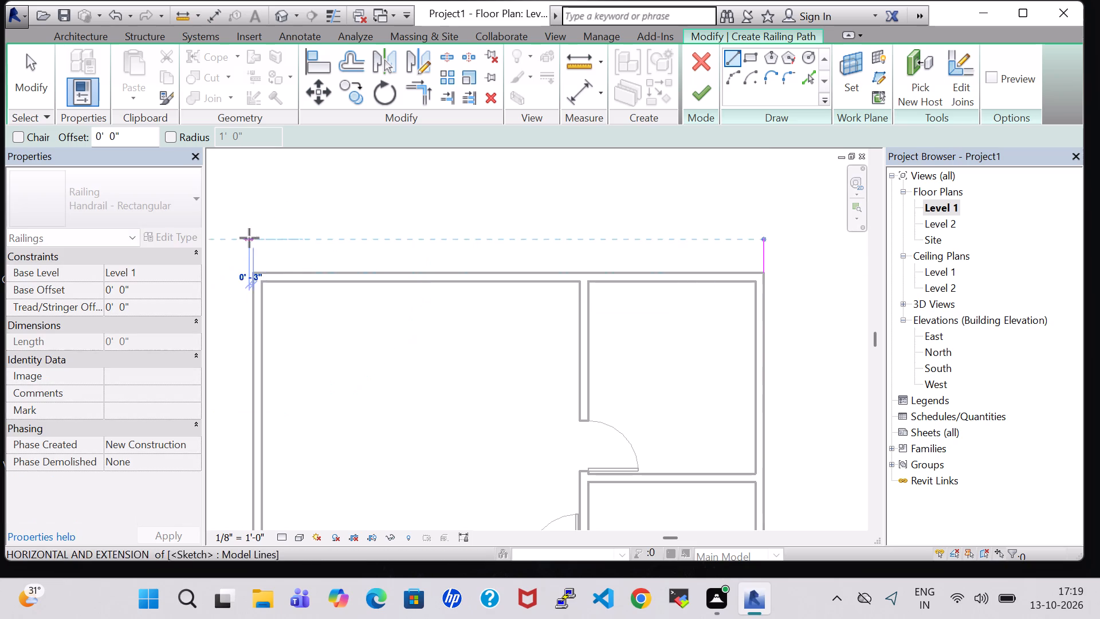
click(251, 272)
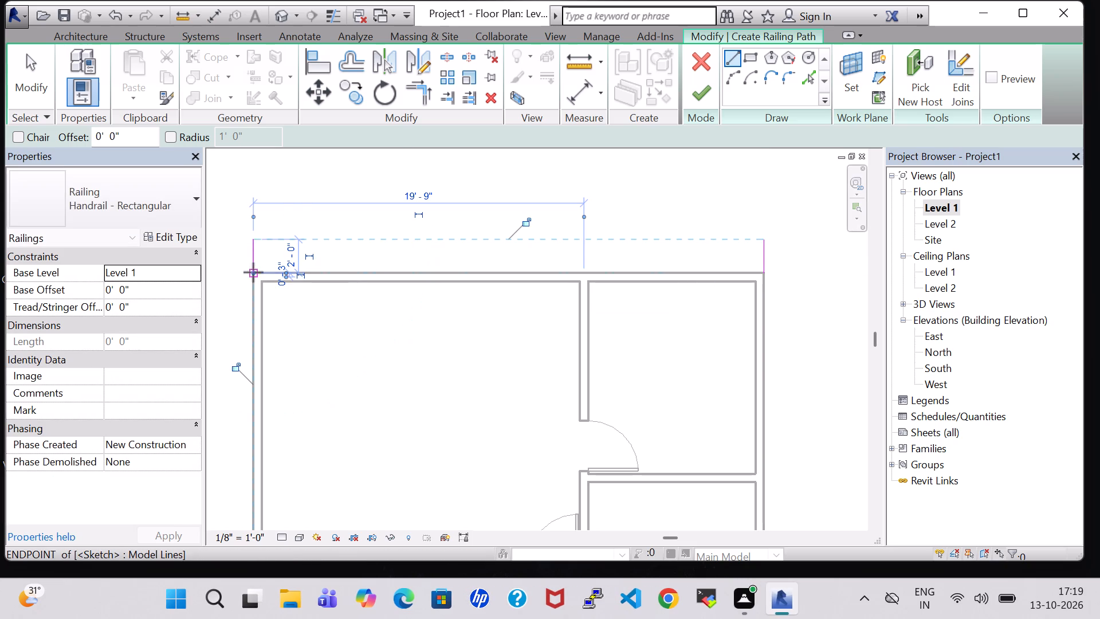
click(704, 89)
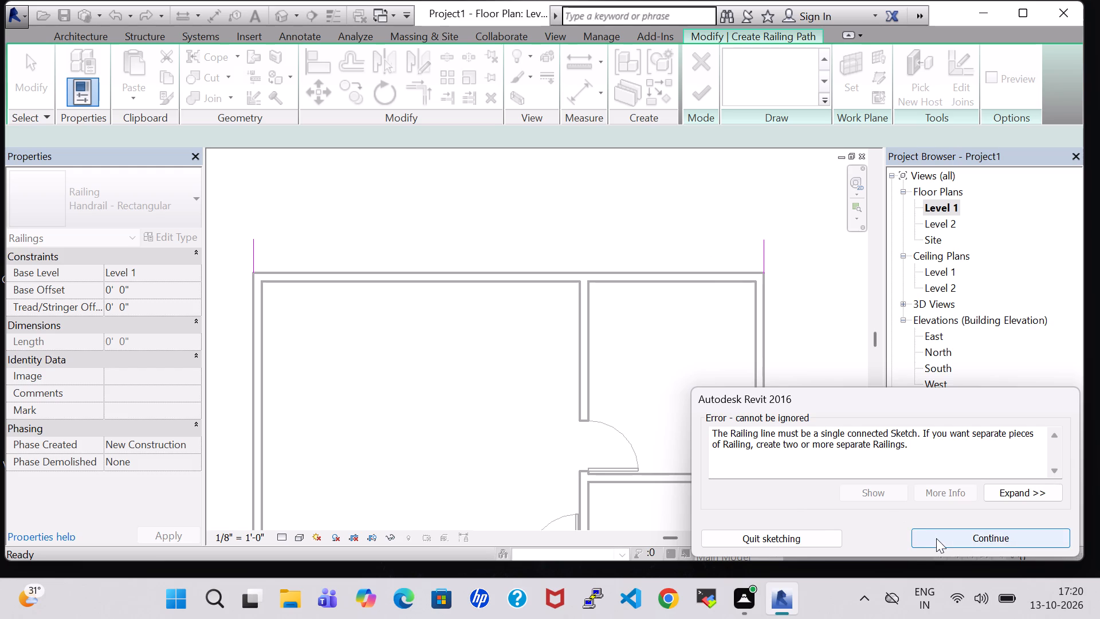
click(969, 536)
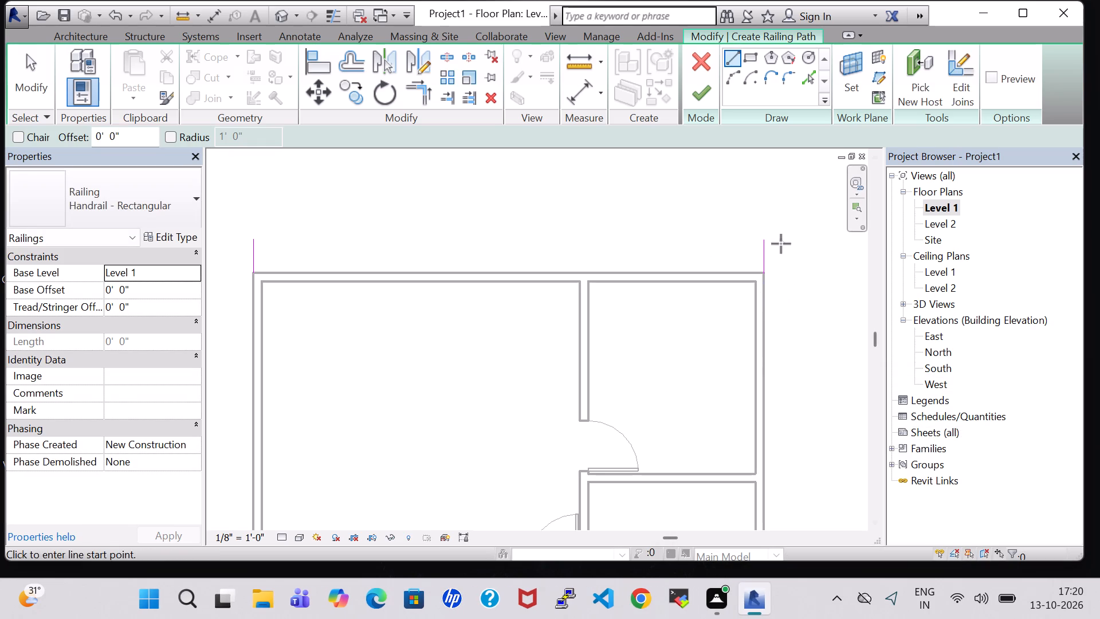
Join the outer ends of the two side segments with a horizontal line about 30'-6" long and finish the railing.
scroll(778, 242, up, 3)
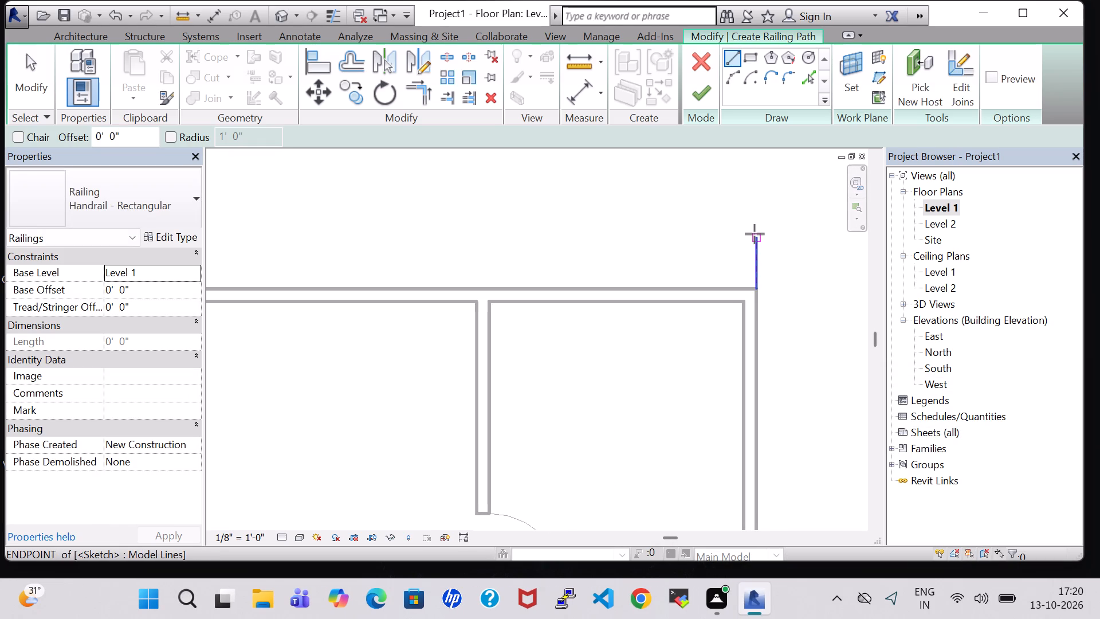
click(755, 236)
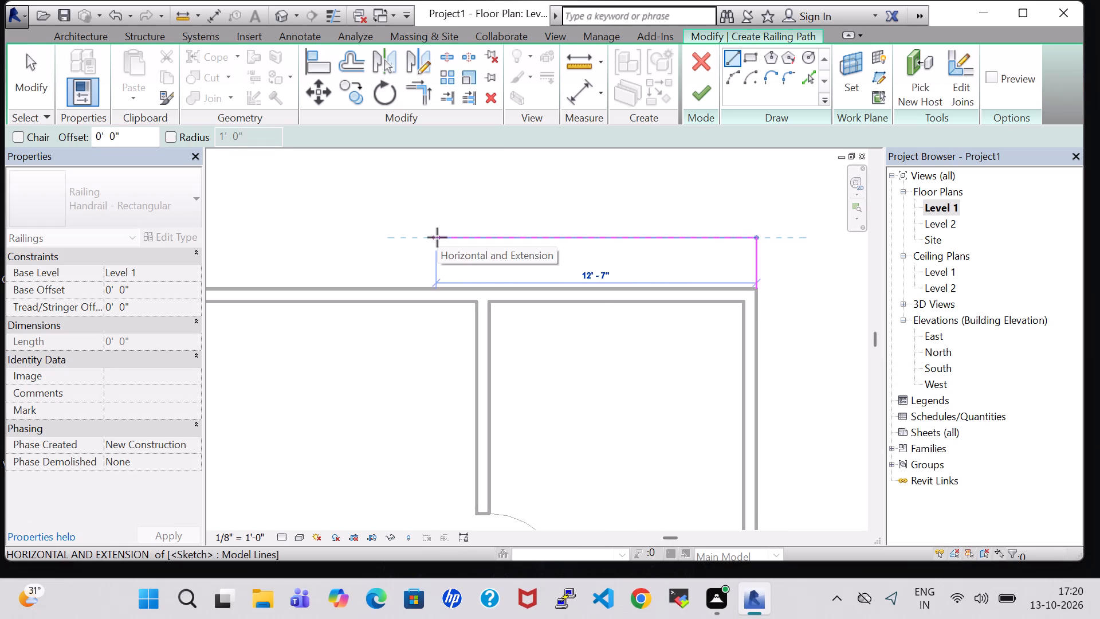
scroll(437, 237, up, 1)
middle_drag(438, 237, 536, 235)
scroll(536, 234, down, 2)
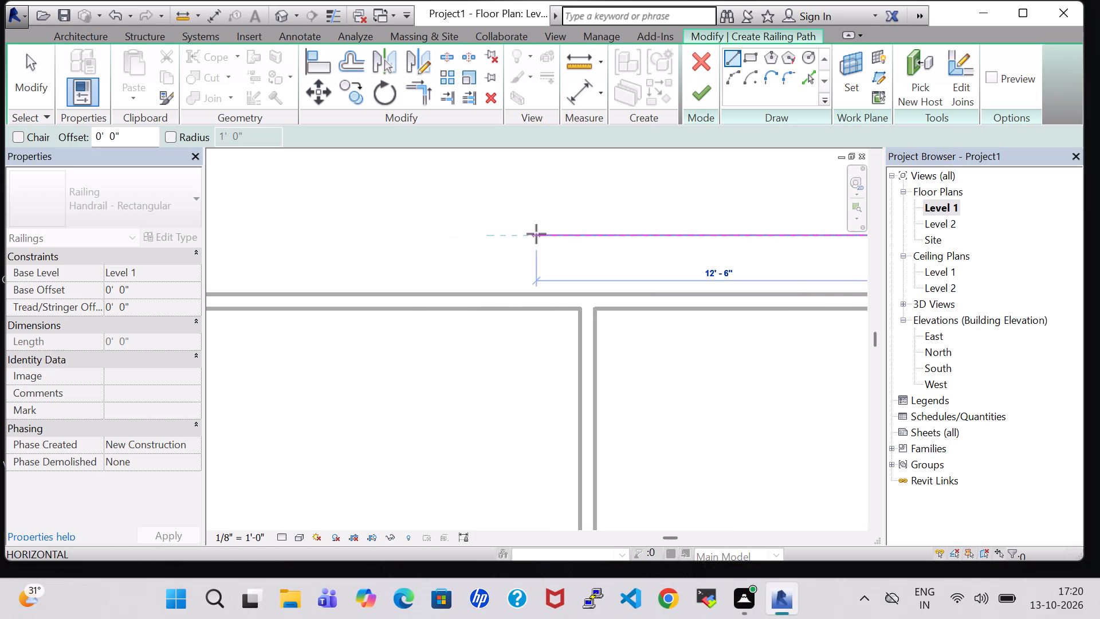
scroll(536, 234, down, 2)
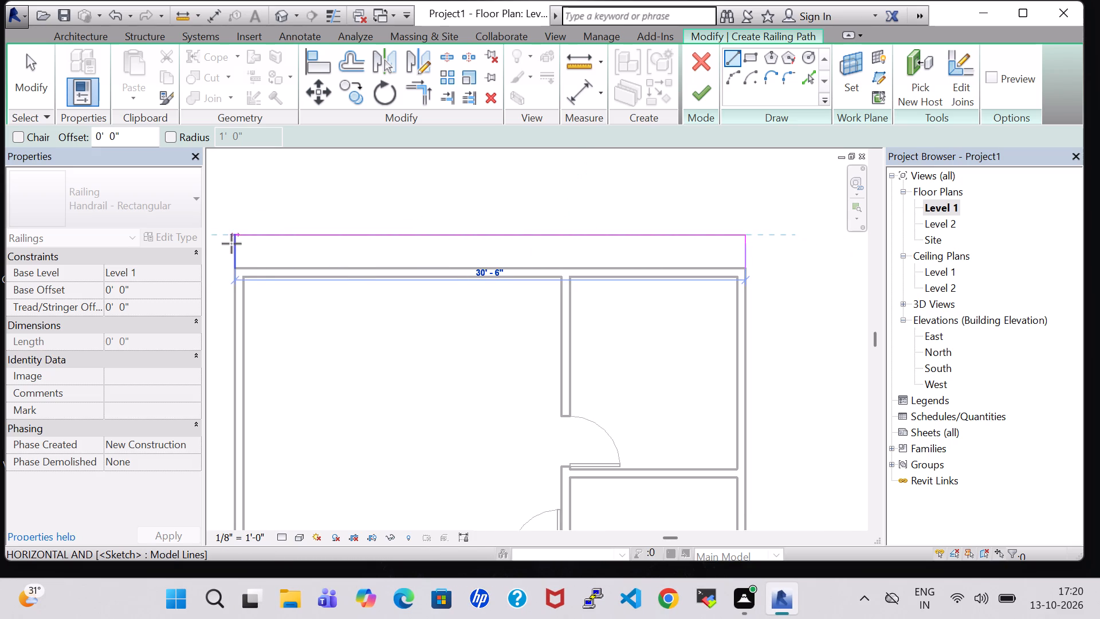
click(236, 239)
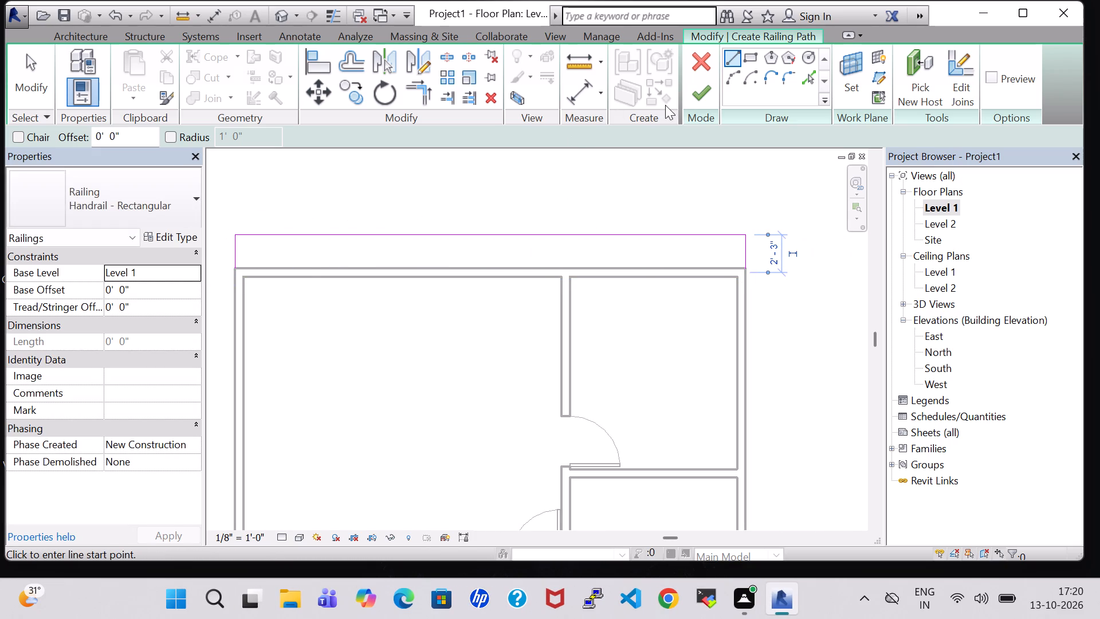
click(689, 98)
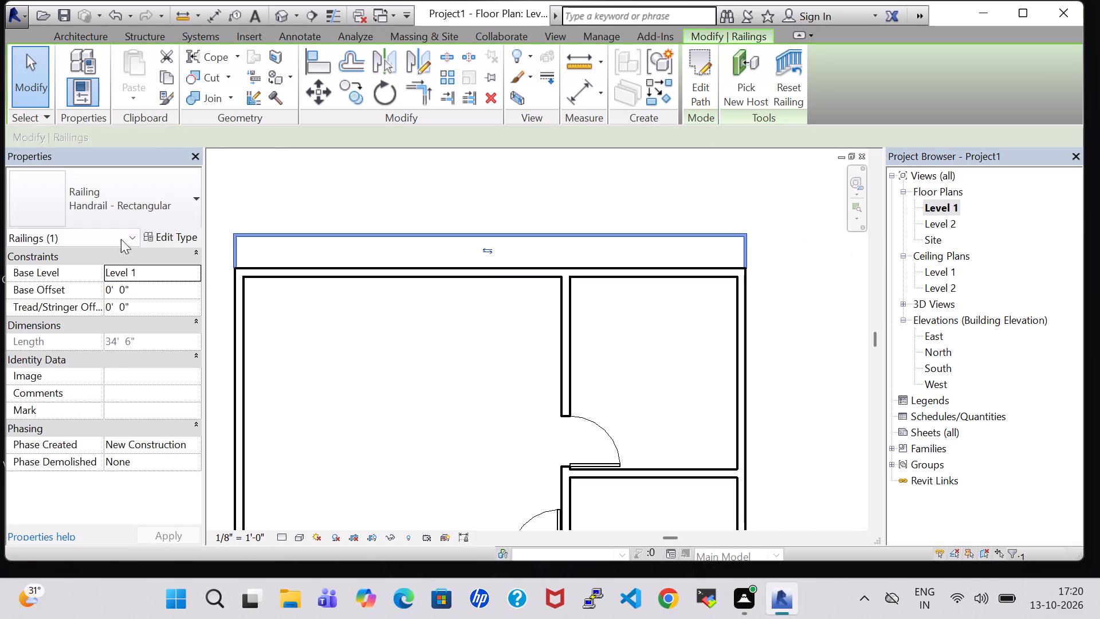
Change the new railing's type to Glass Panel - Bottom Fill.
click(124, 210)
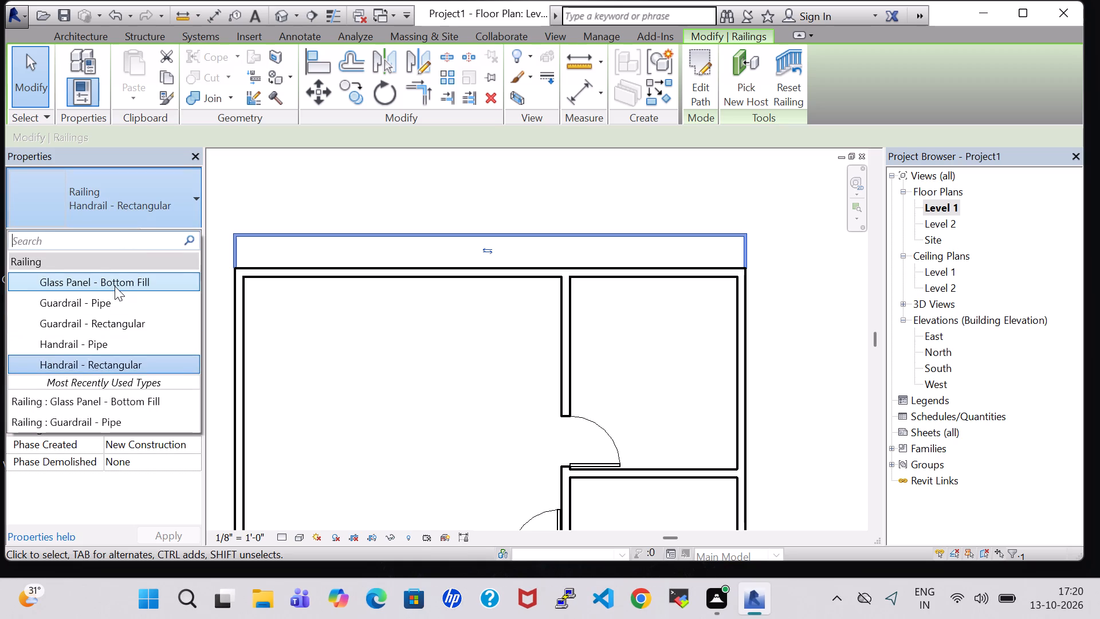
click(115, 286)
click(657, 172)
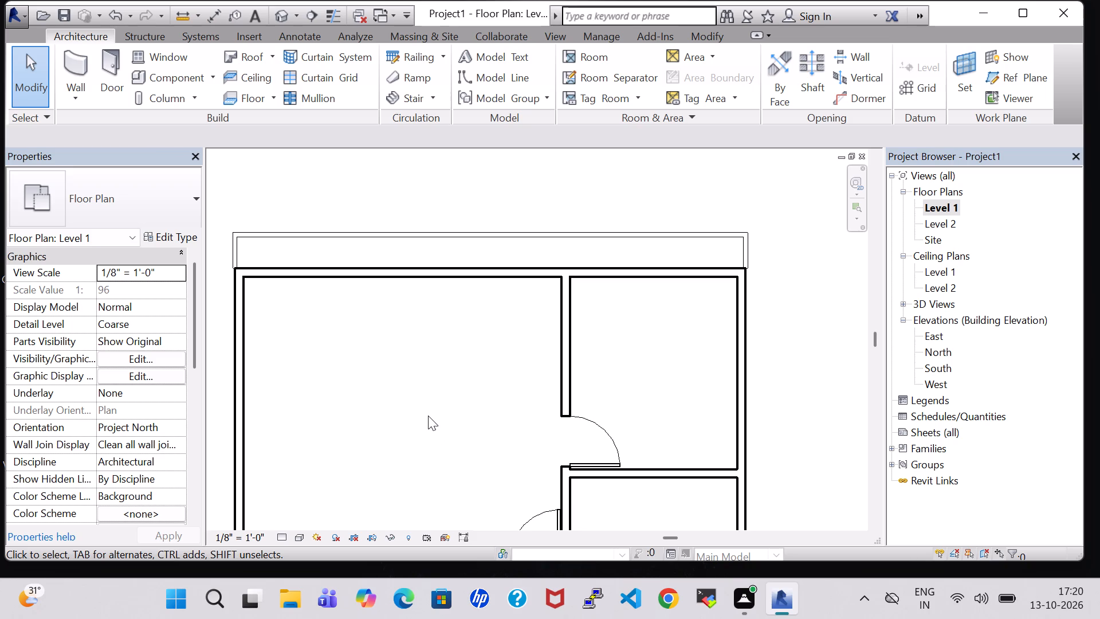
Open the 3D view and examine the building from front to back, including the glass railings, parking area and stair.
scroll(428, 416, down, 3)
middle_drag(428, 416, 428, 399)
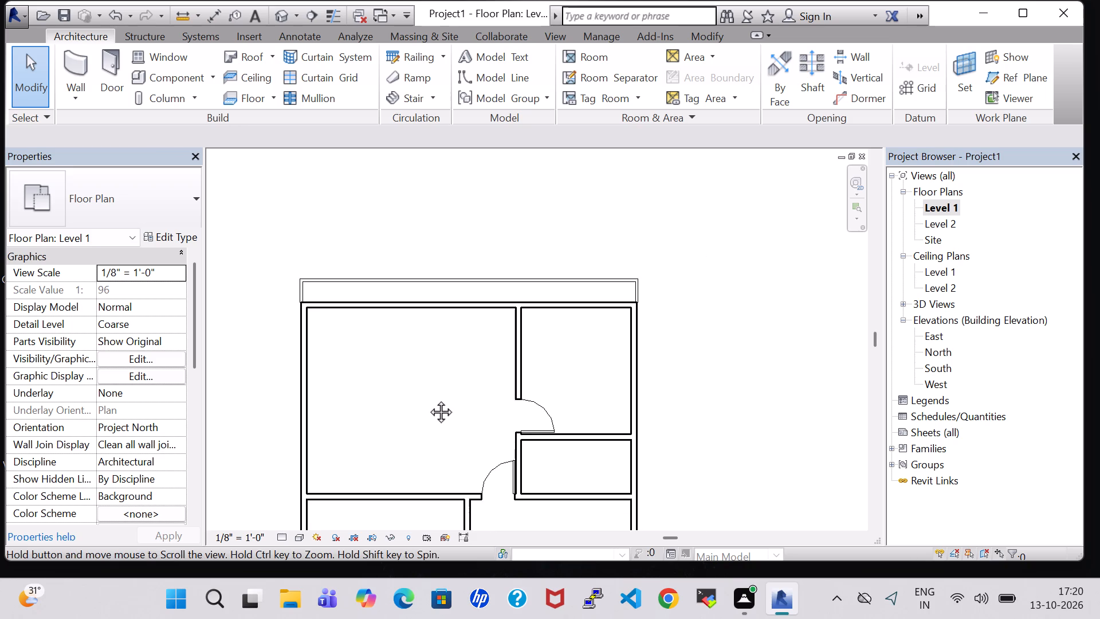
middle_drag(428, 399, 428, 396)
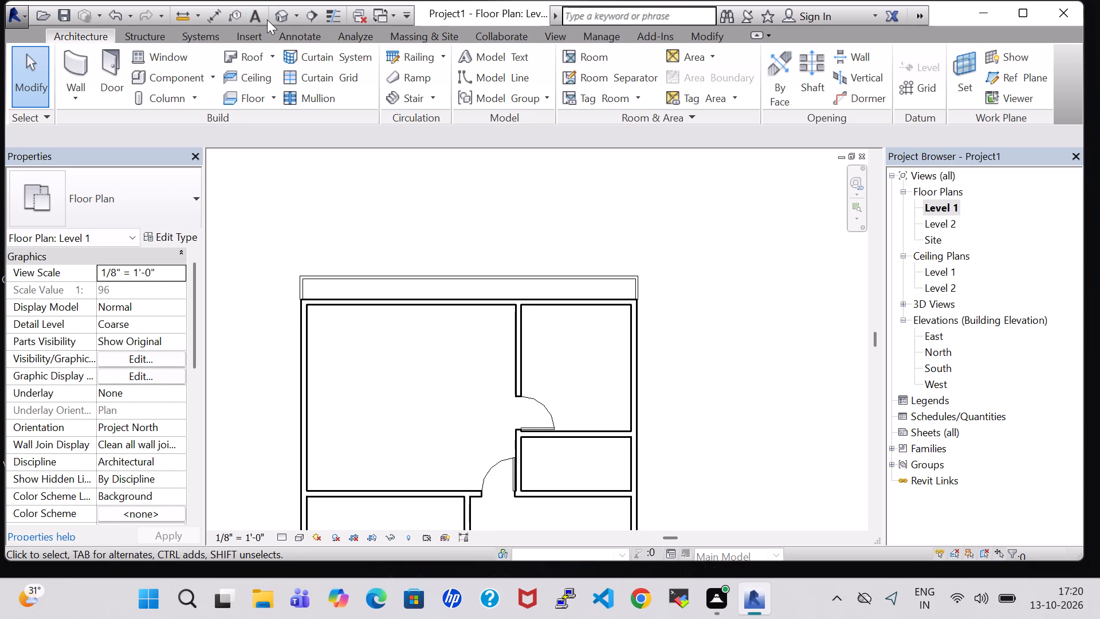
click(276, 19)
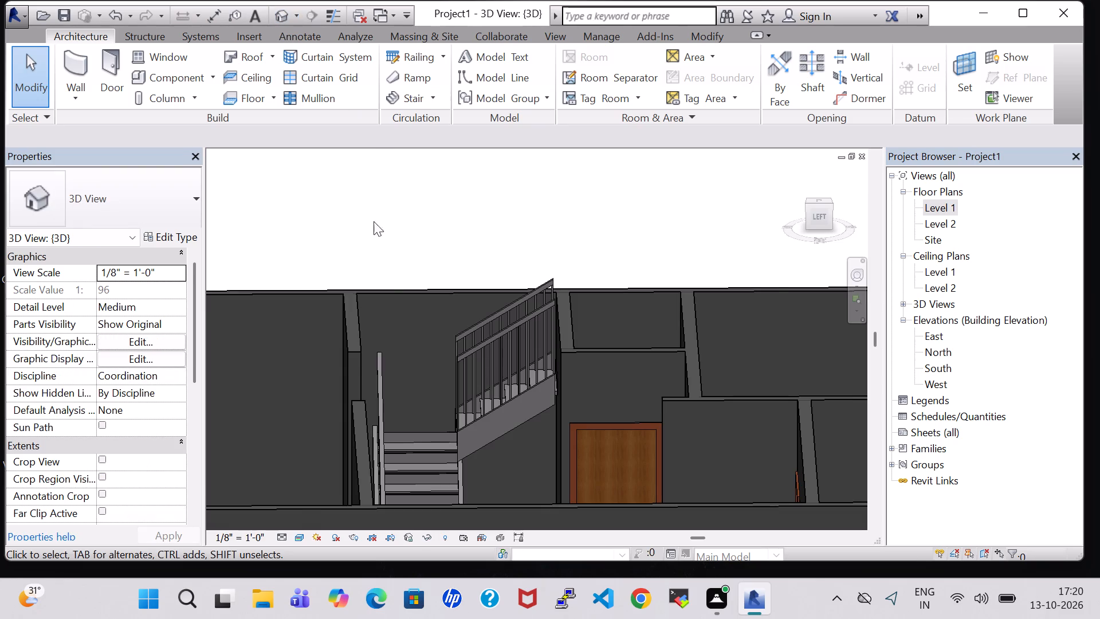
scroll(393, 319, down, 6)
scroll(563, 205, down, 4)
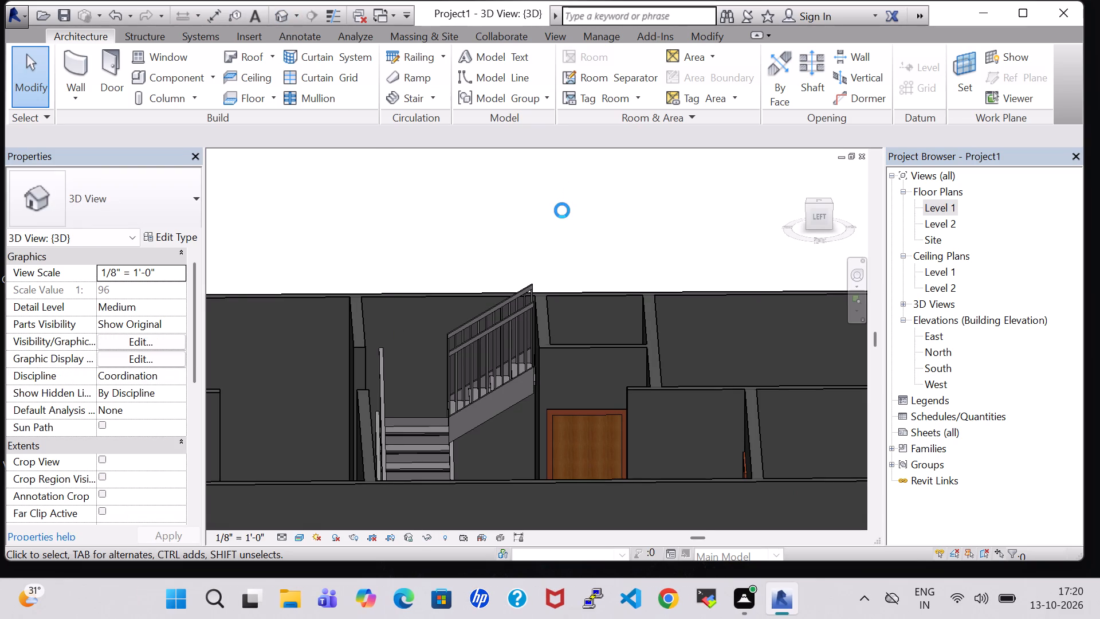
scroll(562, 210, down, 2)
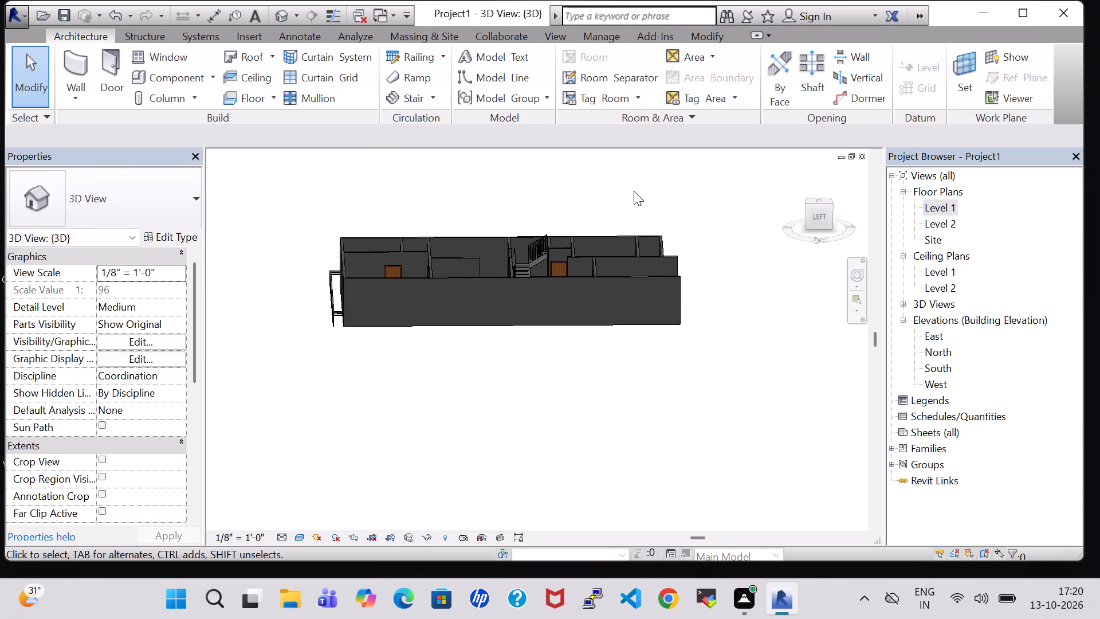
shift+middle_drag(634, 191, 438, 236)
scroll(573, 371, up, 6)
middle_click(472, 380)
scroll(472, 380, up, 4)
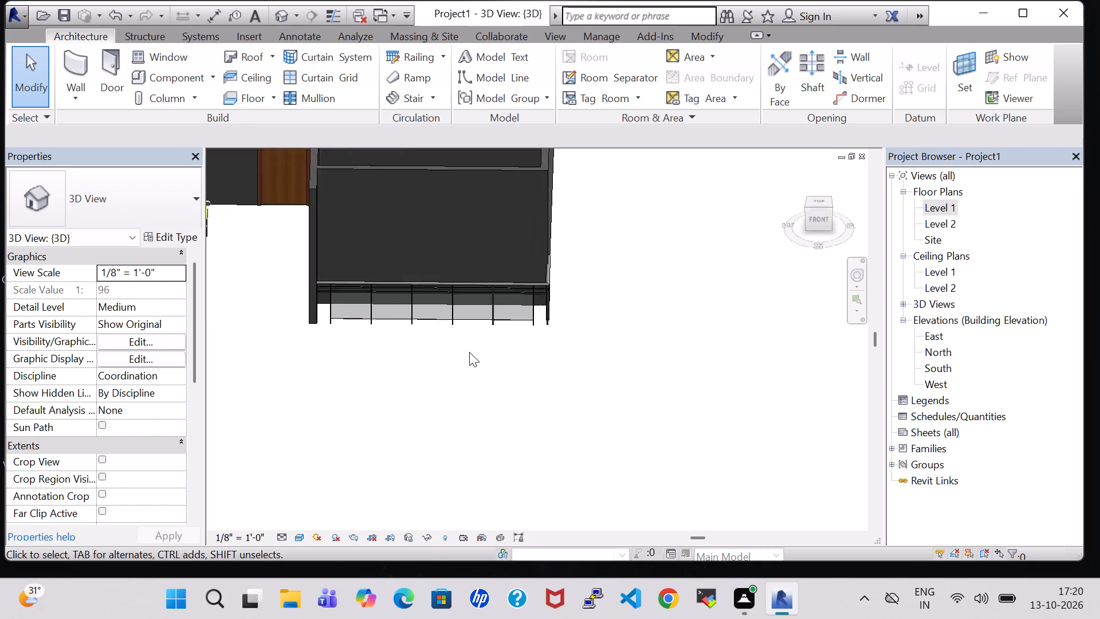
scroll(469, 352, up, 3)
middle_drag(469, 352, 482, 418)
scroll(482, 418, down, 6)
shift+middle_drag(570, 290, 573, 455)
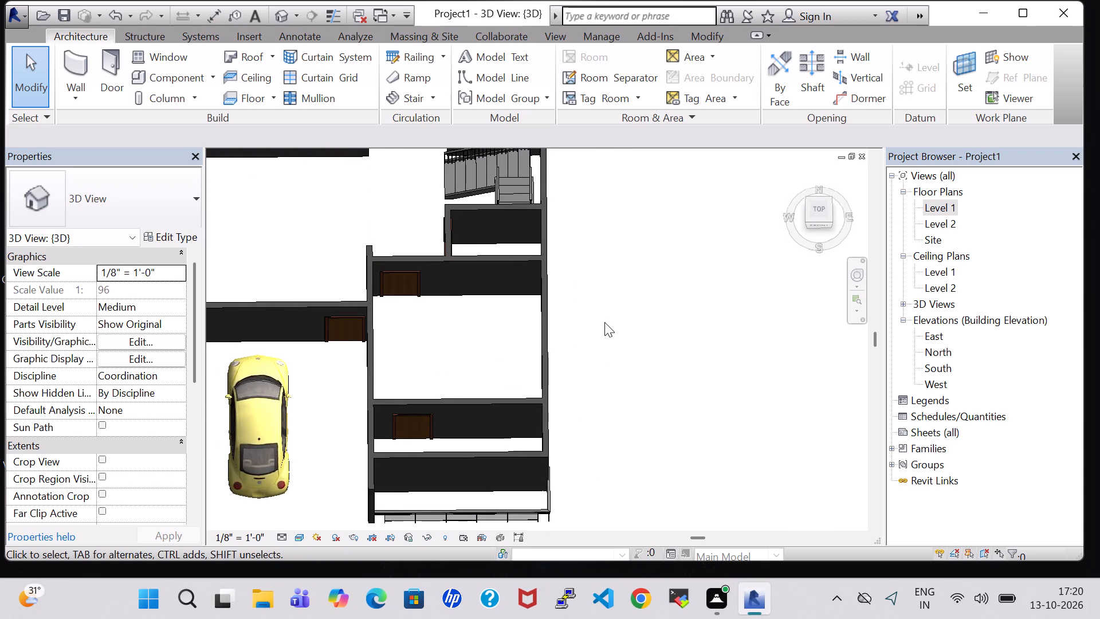
scroll(604, 322, up, 1)
shift+middle_drag(604, 322, 602, 402)
middle_drag(599, 250, 613, 484)
scroll(629, 313, up, 1)
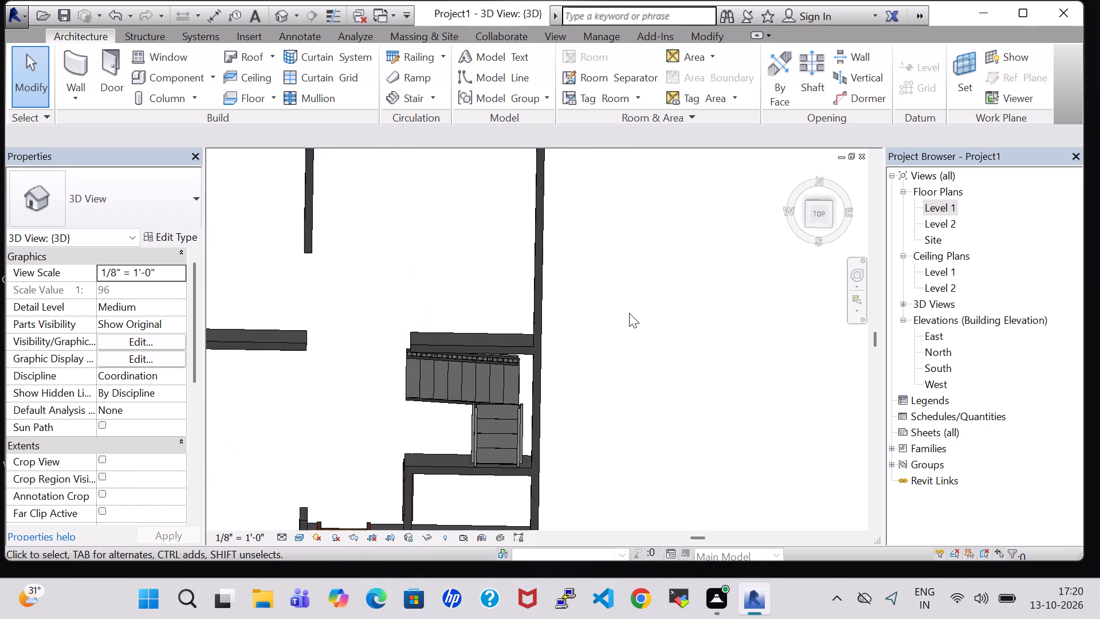
middle_drag(631, 313, 650, 454)
middle_drag(688, 237, 681, 361)
middle_drag(662, 254, 673, 453)
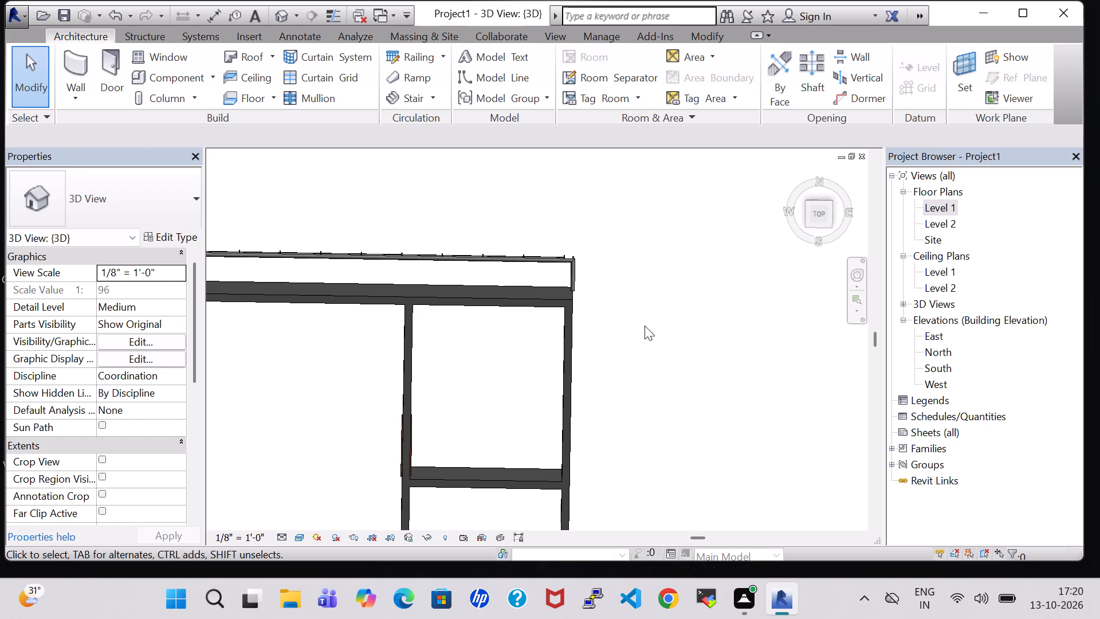
On the Level 1 plan, create a toposurface at 0' 0" elevation with four points at the corners of the front railed area.
middle_drag(620, 304, 582, 295)
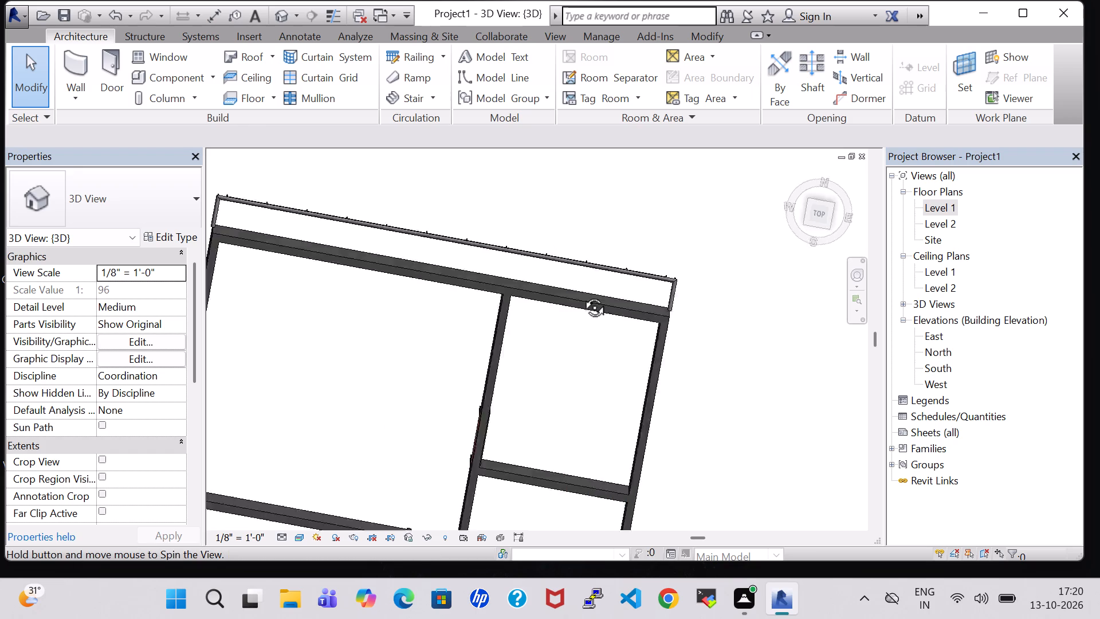
middle_drag(582, 295, 516, 267)
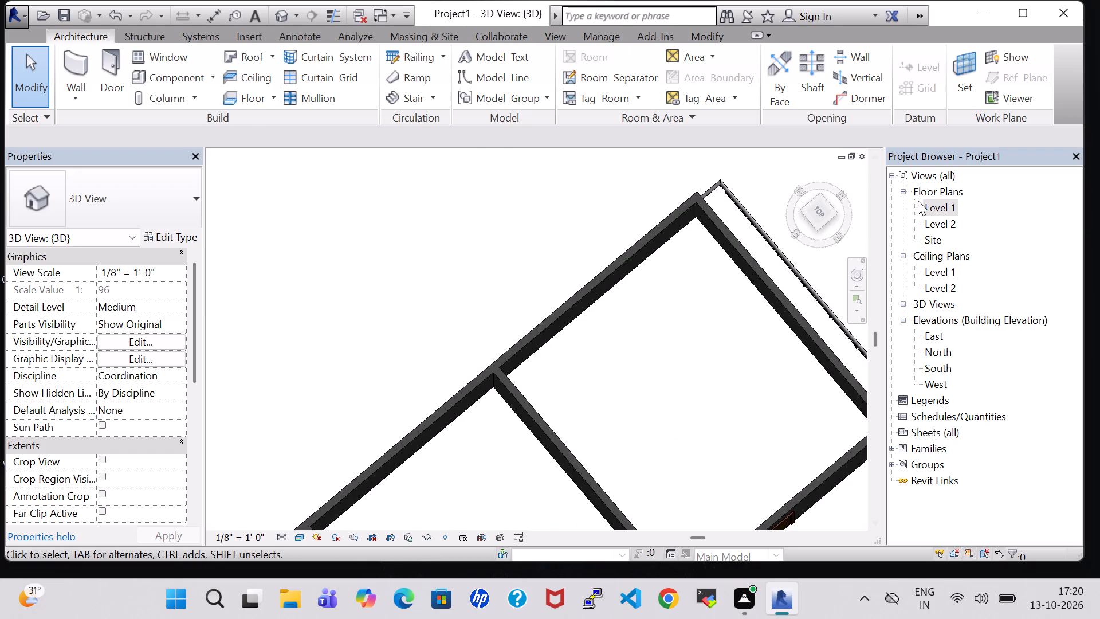
double_click(945, 207)
scroll(759, 358, down, 2)
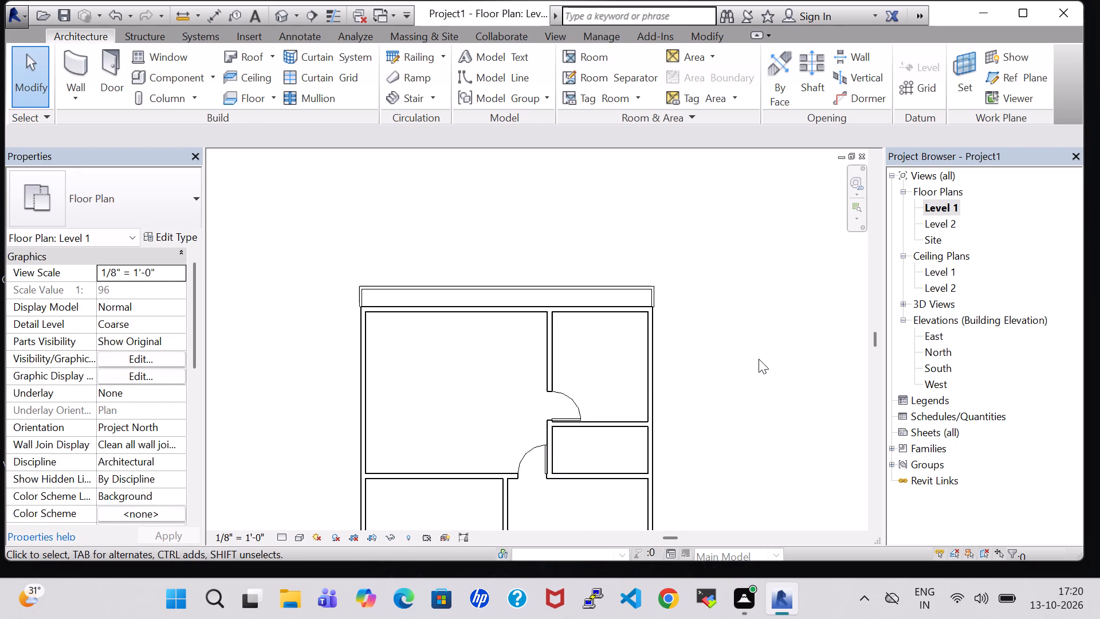
middle_drag(753, 359, 637, 163)
middle_drag(616, 300, 616, 164)
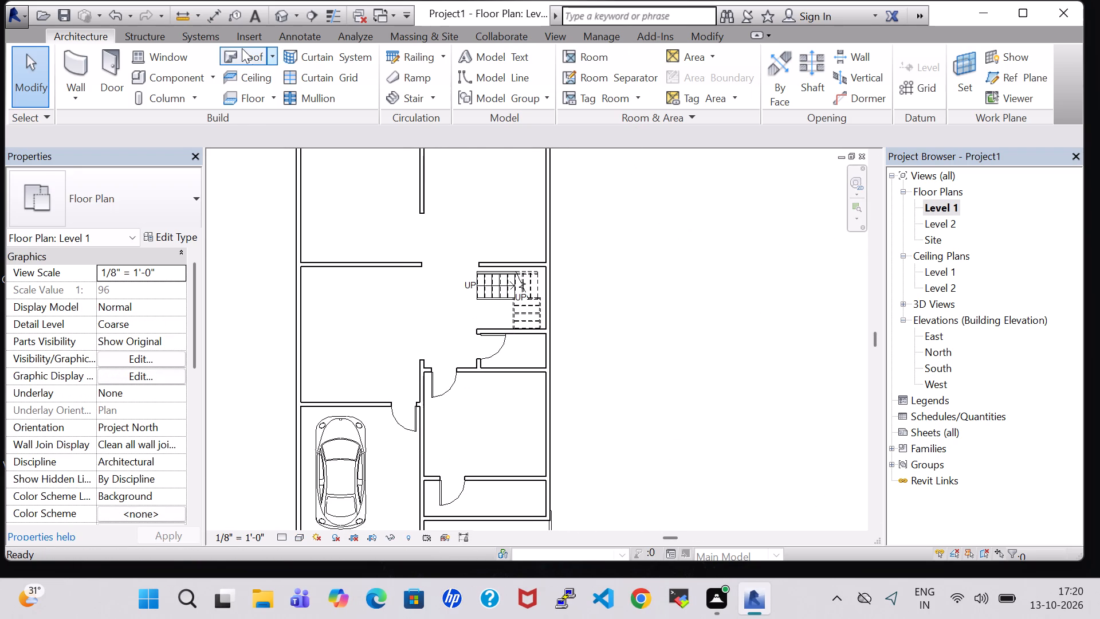
click(414, 33)
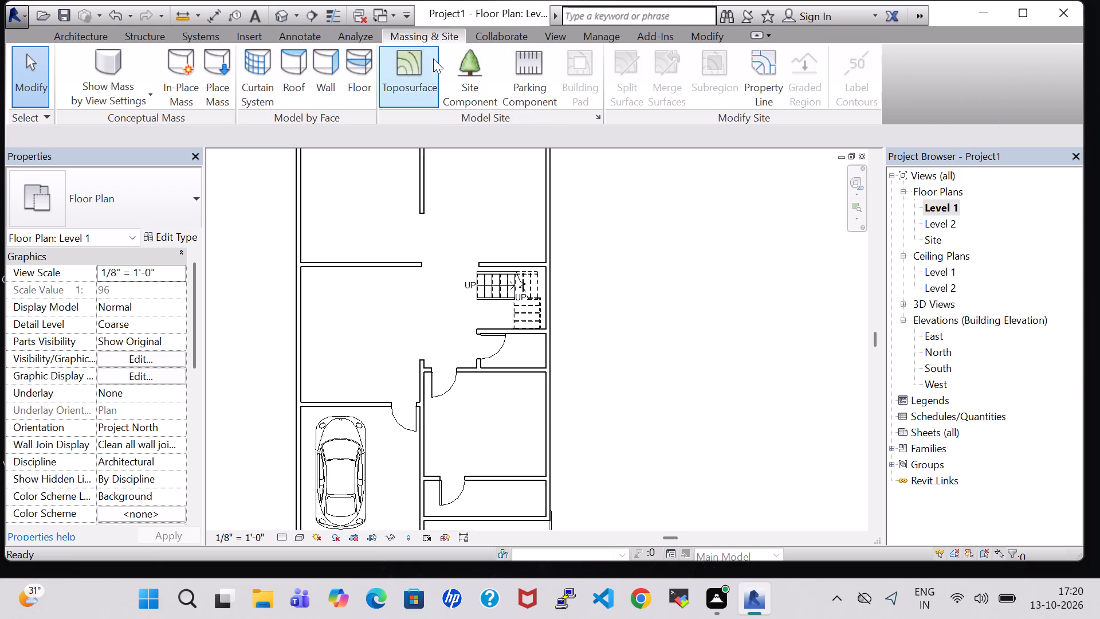
click(418, 65)
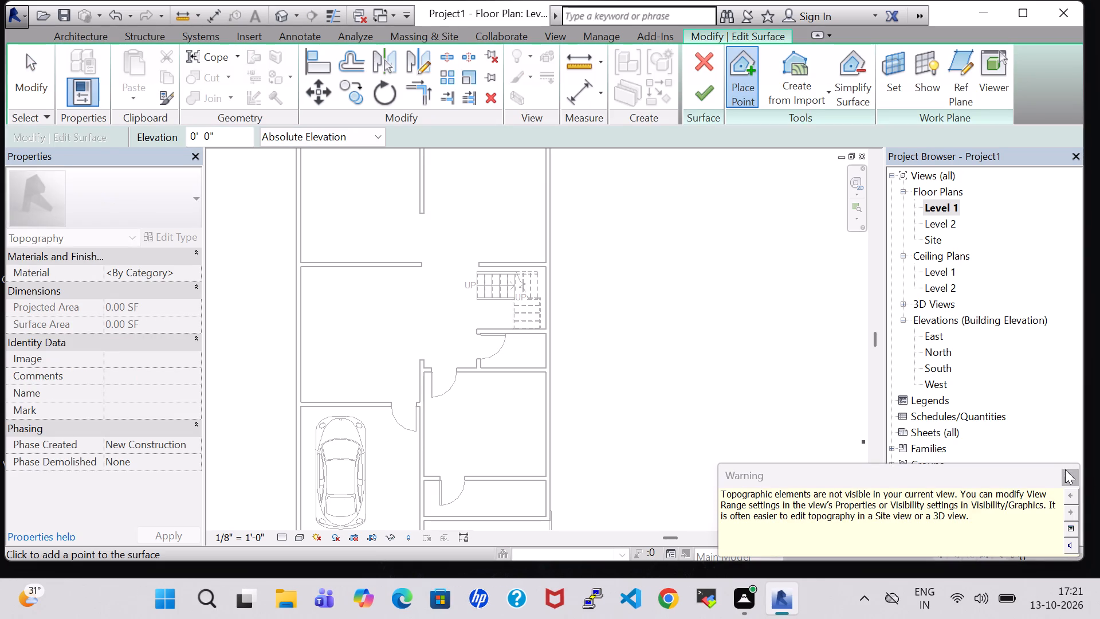
click(1065, 469)
middle_drag(607, 460, 607, 315)
middle_click(608, 303)
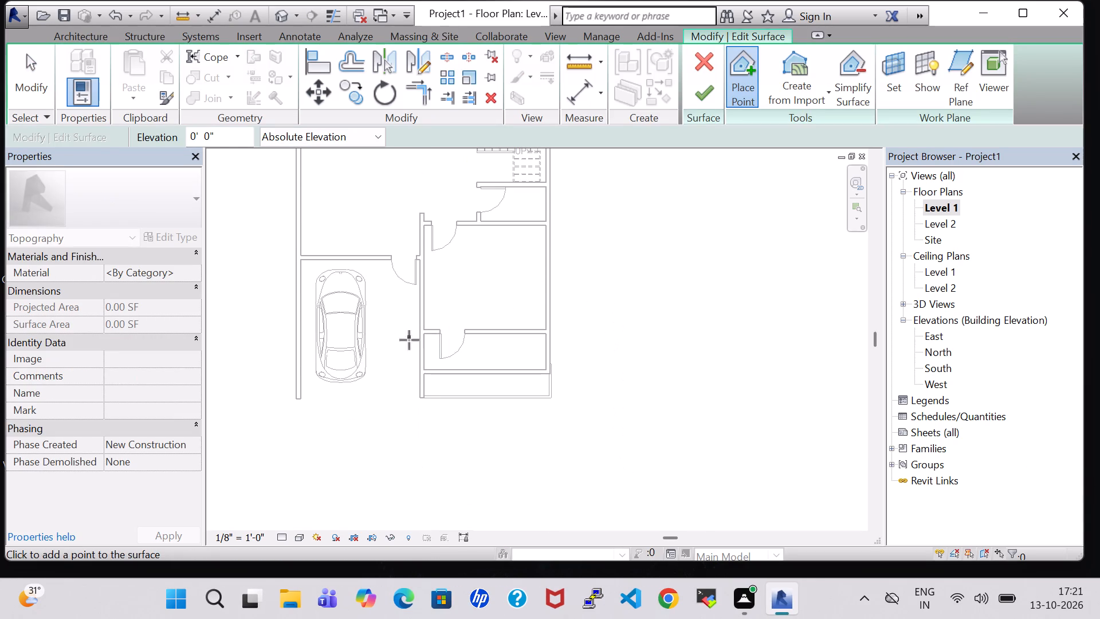
scroll(408, 364, up, 5)
click(439, 385)
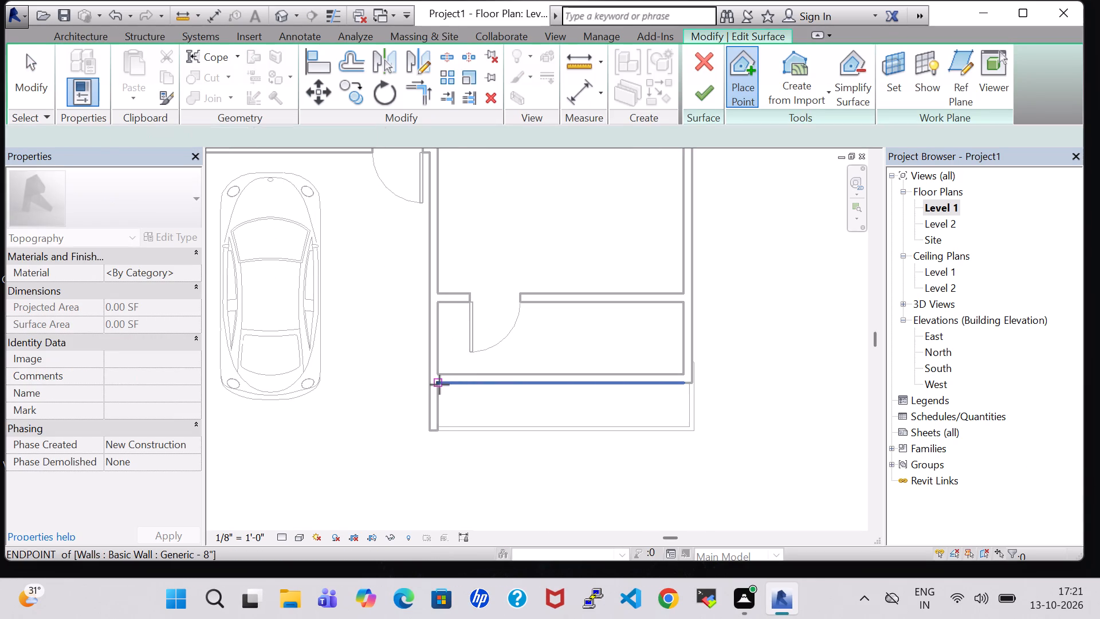
click(438, 427)
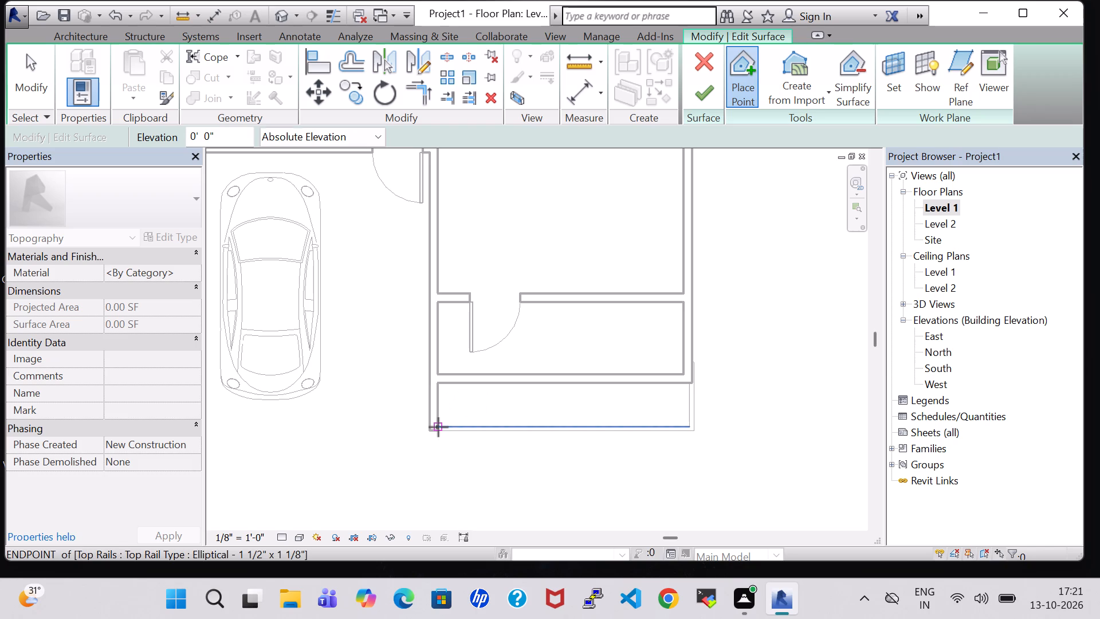
click(687, 426)
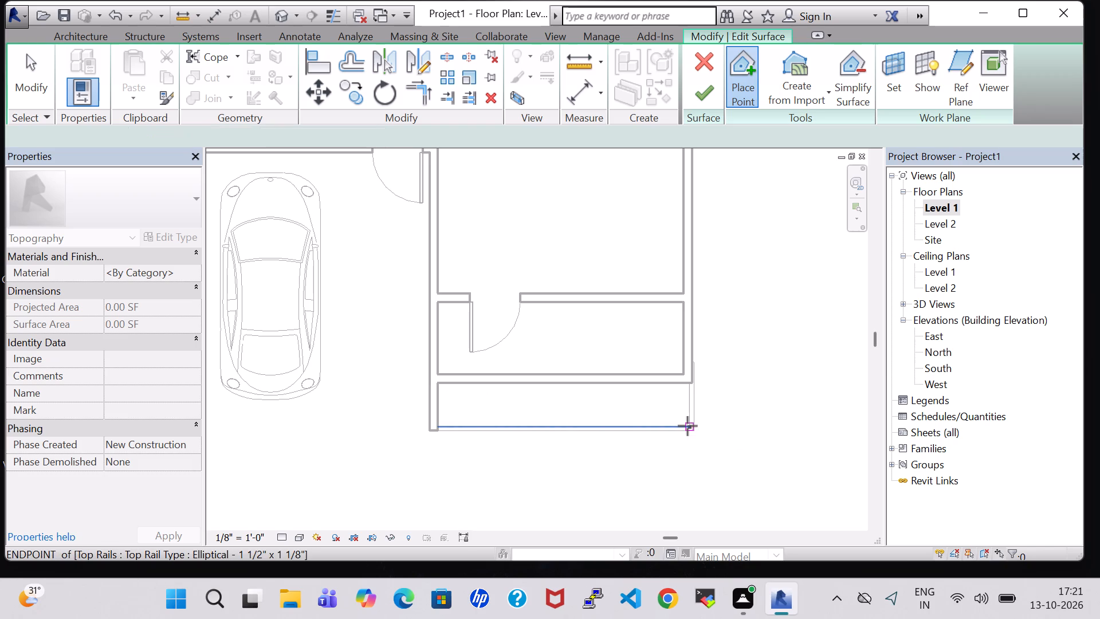
click(687, 389)
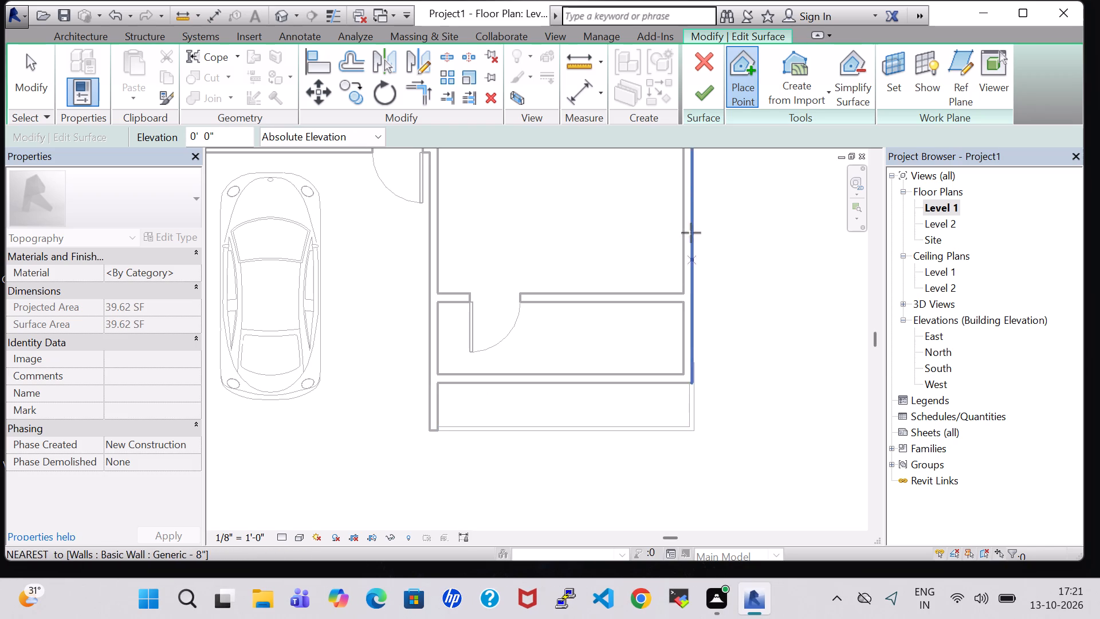
click(718, 95)
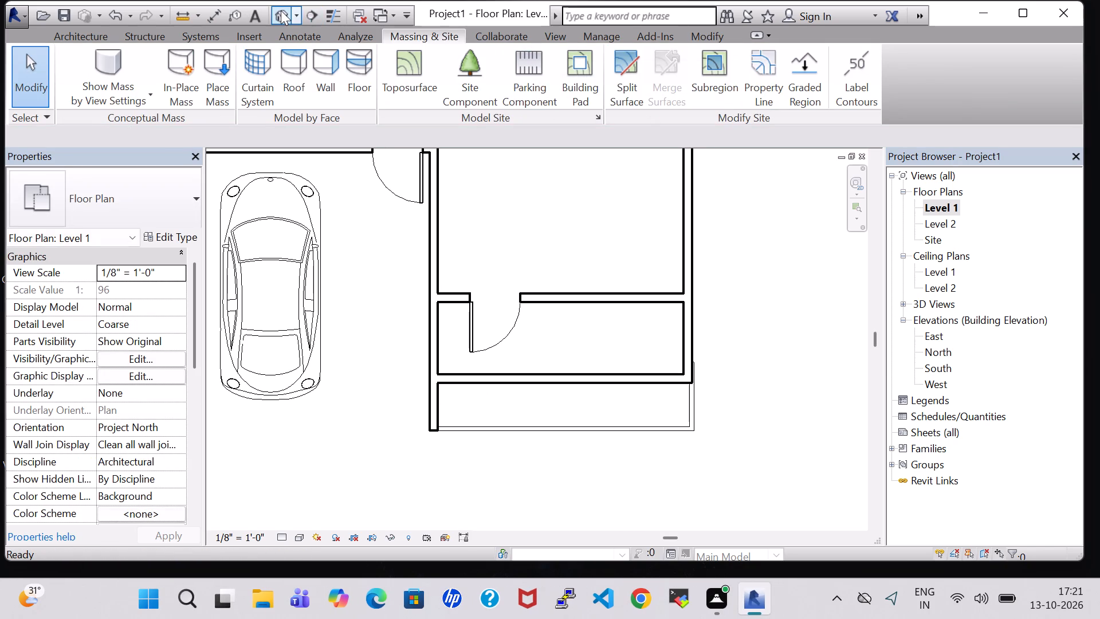
Open the 3D view and examine the surface inside the front glass railing and the building as a whole.
click(281, 10)
scroll(474, 393, down, 7)
middle_drag(477, 424, 492, 372)
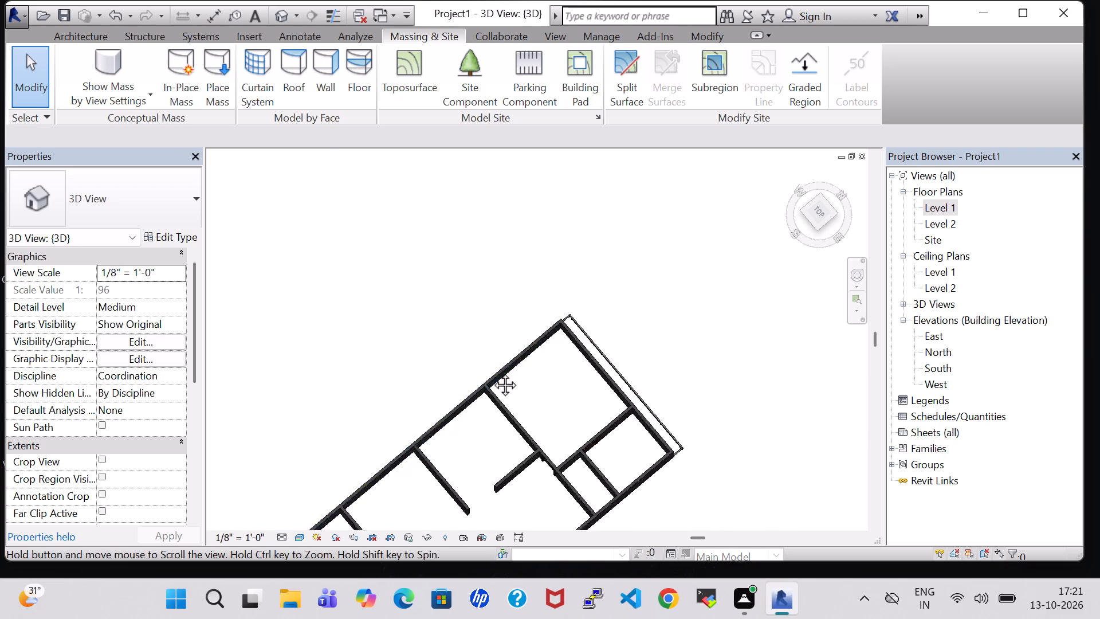
middle_drag(492, 372, 494, 236)
shift+middle_drag(502, 465, 521, 356)
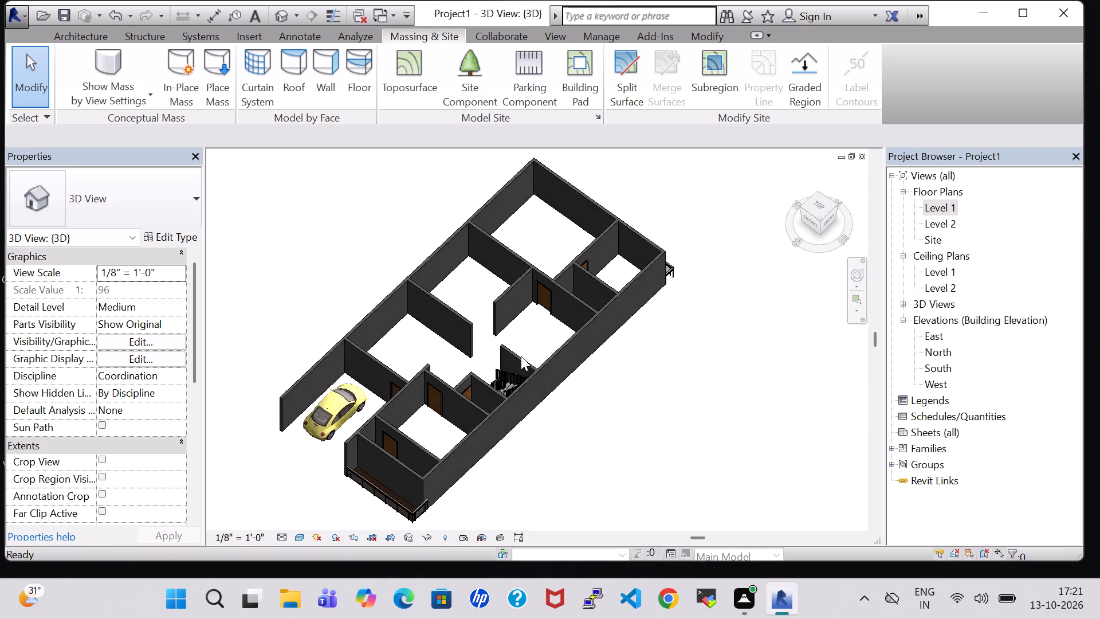
scroll(517, 451, up, 4)
middle_drag(511, 472, 544, 309)
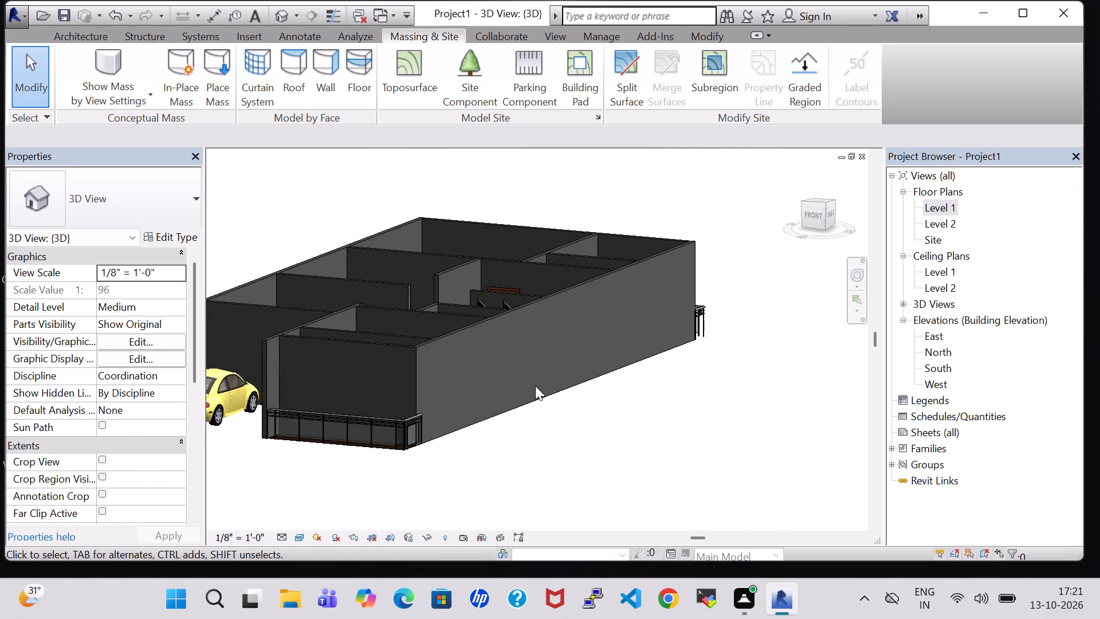
shift+middle_drag(539, 409, 557, 548)
middle_drag(579, 480, 577, 341)
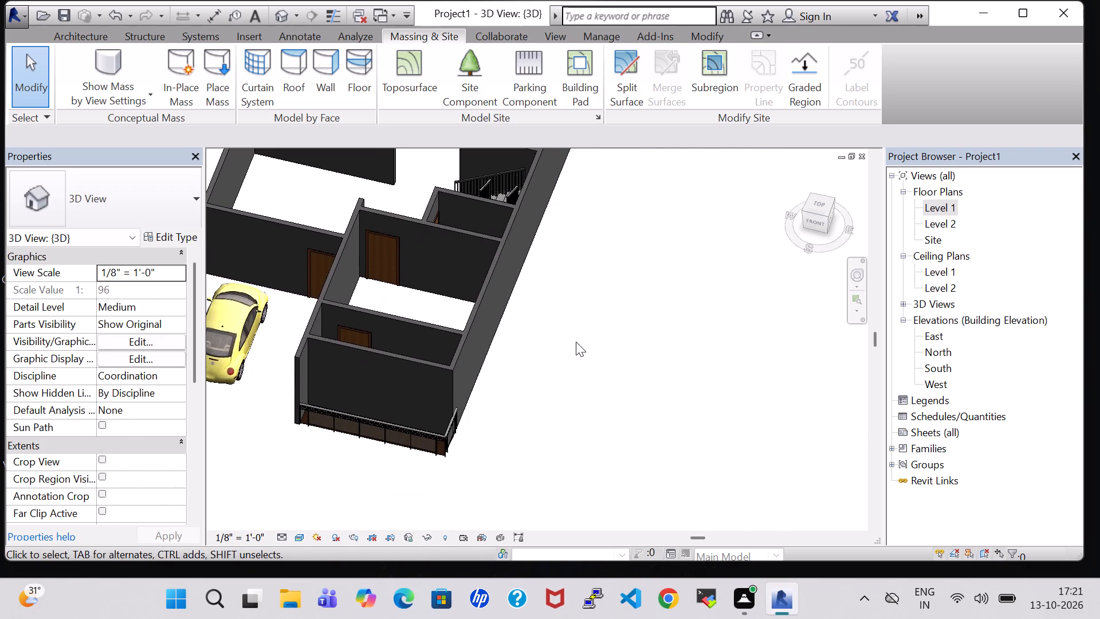
scroll(576, 342, down, 3)
scroll(576, 342, up, 6)
middle_drag(550, 406, 559, 466)
shift+scroll(550, 406, up, 1)
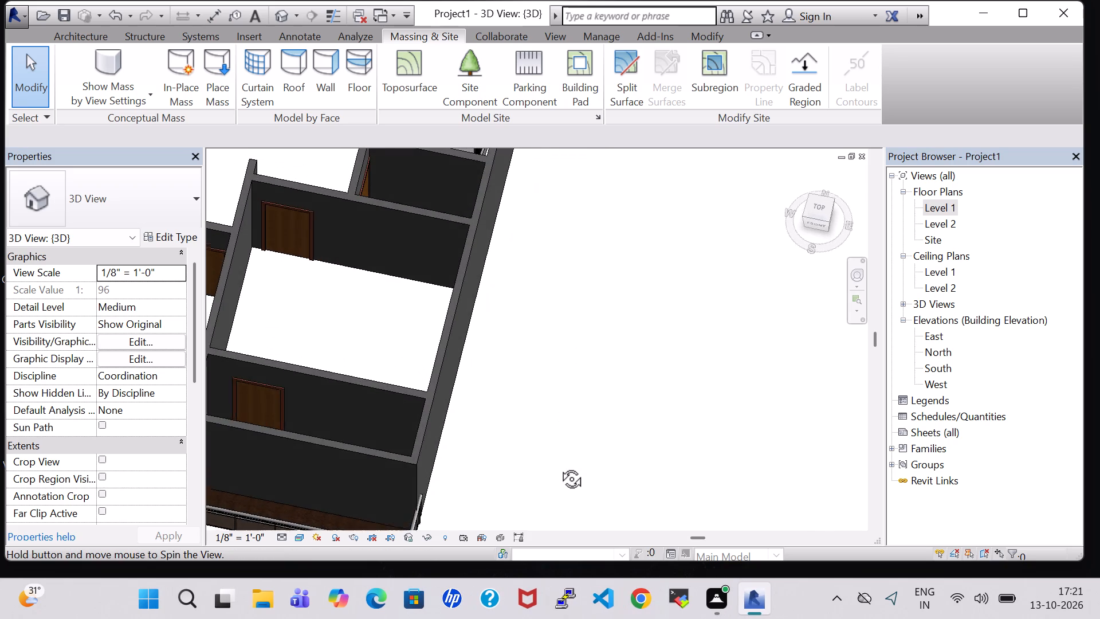
middle_drag(559, 466, 559, 491)
middle_drag(557, 486, 592, 359)
shift+middle_drag(592, 350, 602, 387)
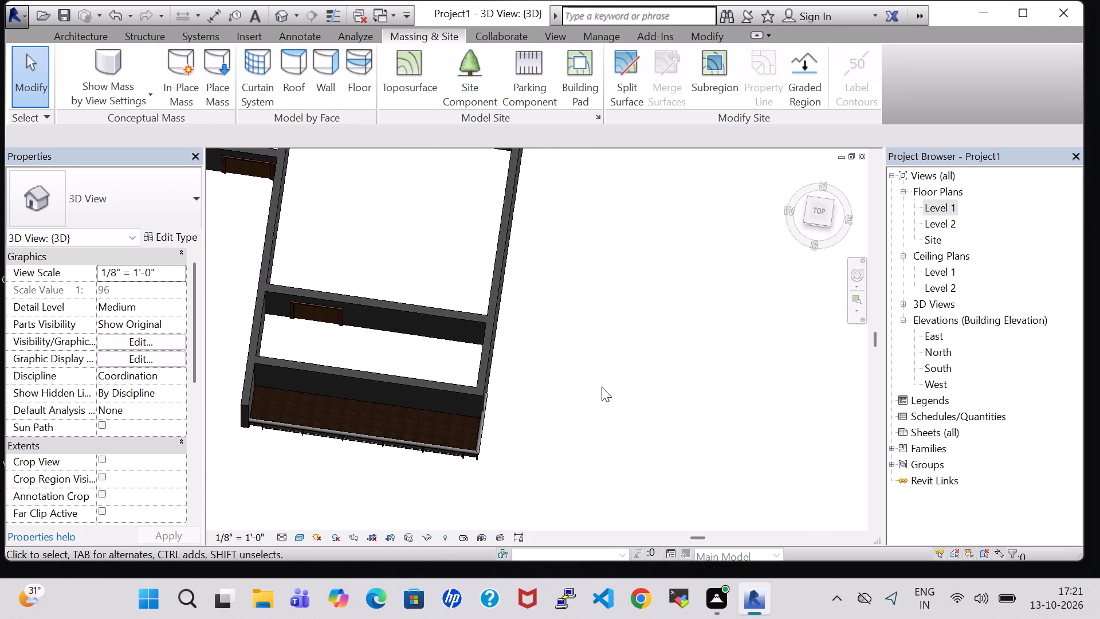
middle_drag(602, 387, 606, 261)
scroll(602, 267, down, 6)
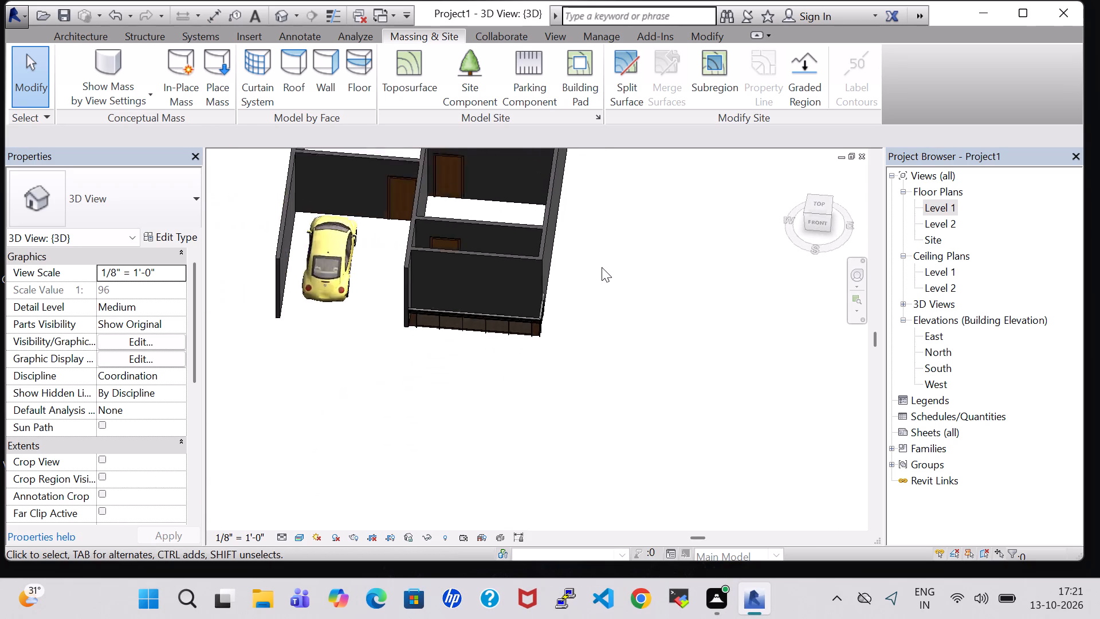
scroll(602, 267, down, 1)
middle_drag(602, 267, 606, 479)
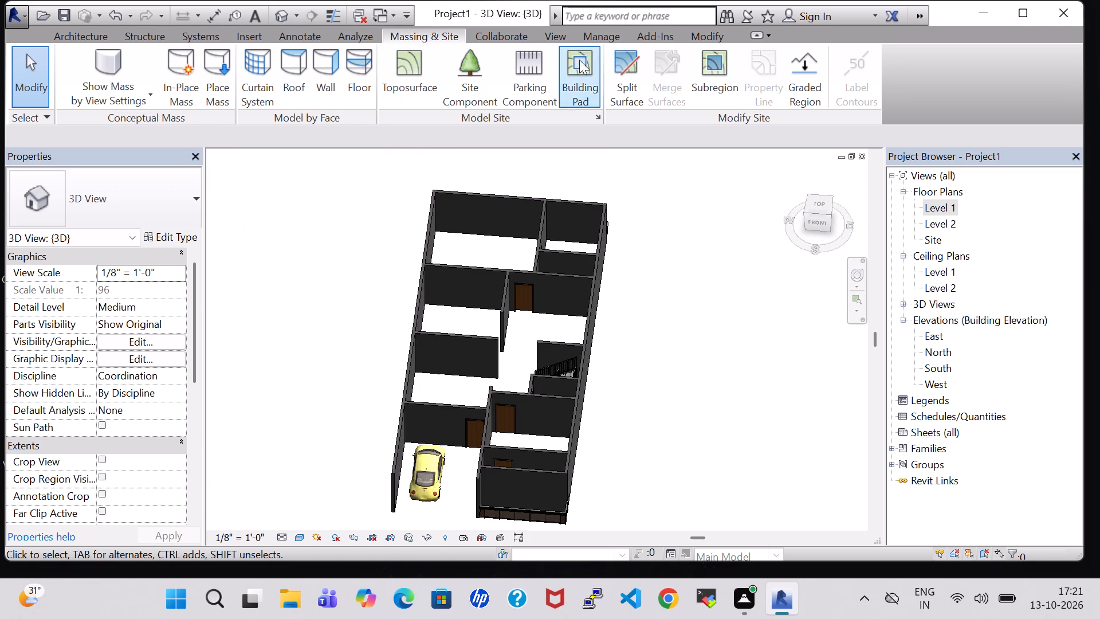
On the Level 1 plan, create a second toposurface at 0' 0" elevation with four points at the corners of the rear railed strip.
click(410, 66)
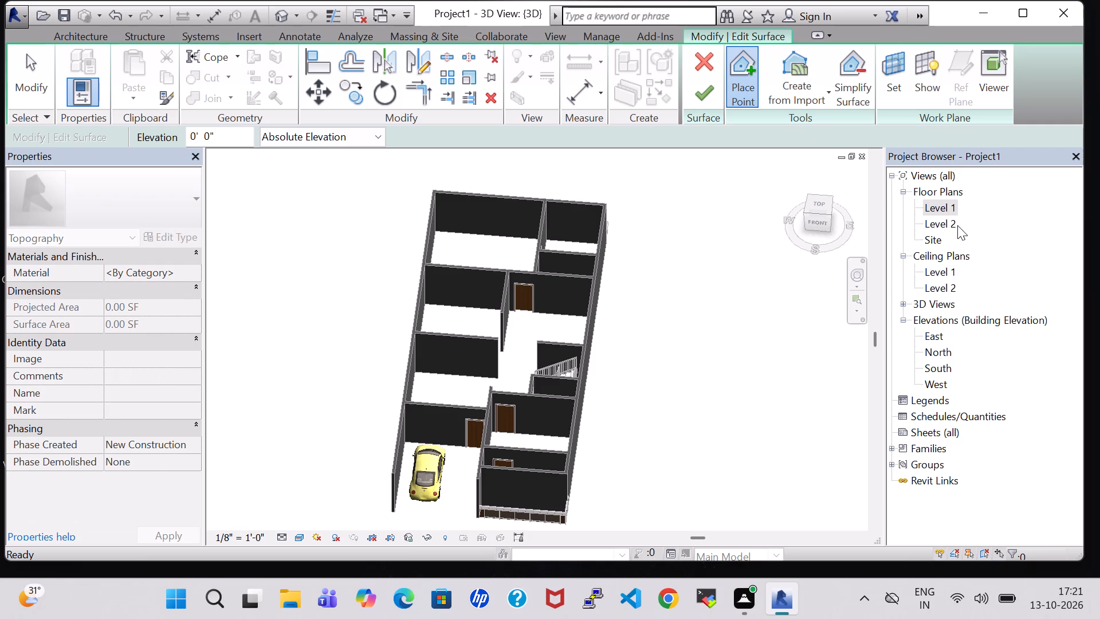
double_click(941, 213)
scroll(614, 215, down, 2)
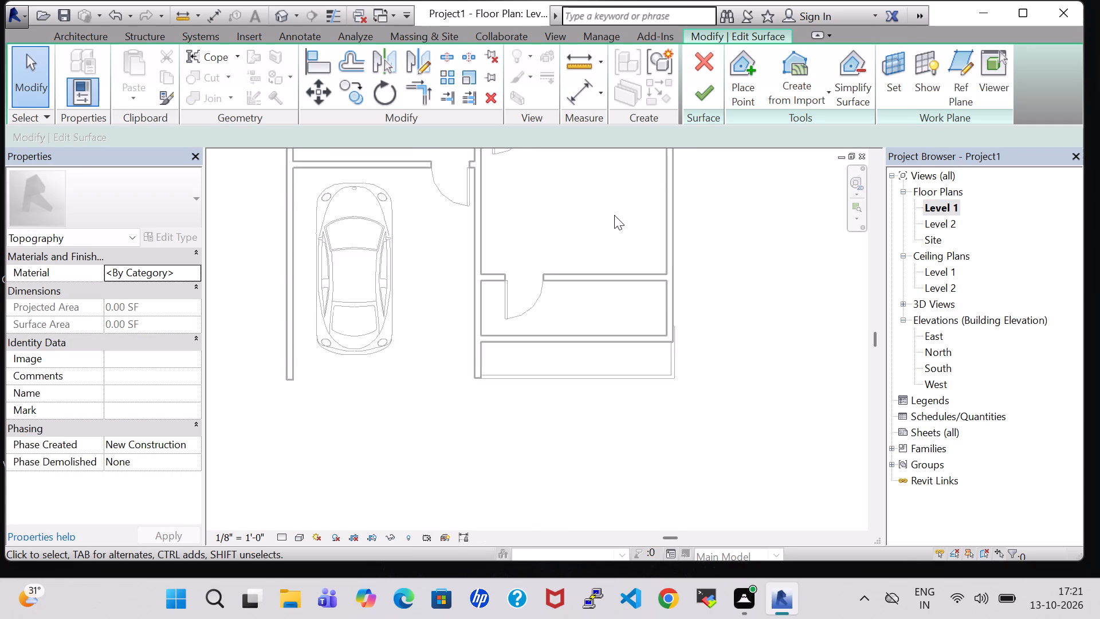
scroll(614, 215, down, 4)
middle_drag(614, 215, 655, 480)
scroll(614, 215, up, 1)
middle_drag(670, 266, 696, 456)
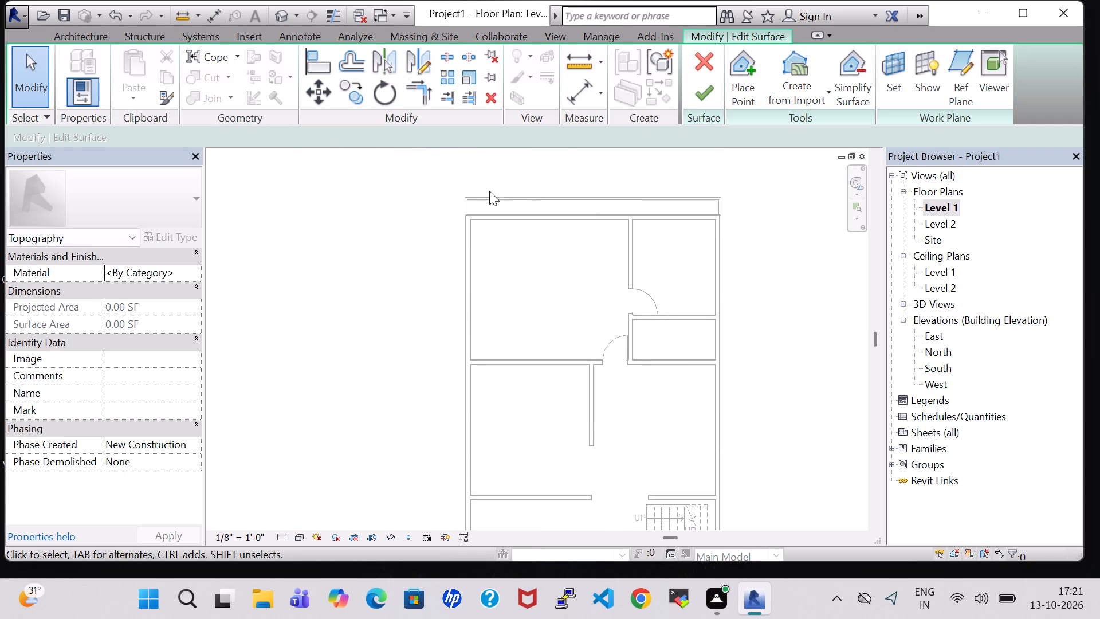
click(730, 88)
scroll(529, 198, up, 3)
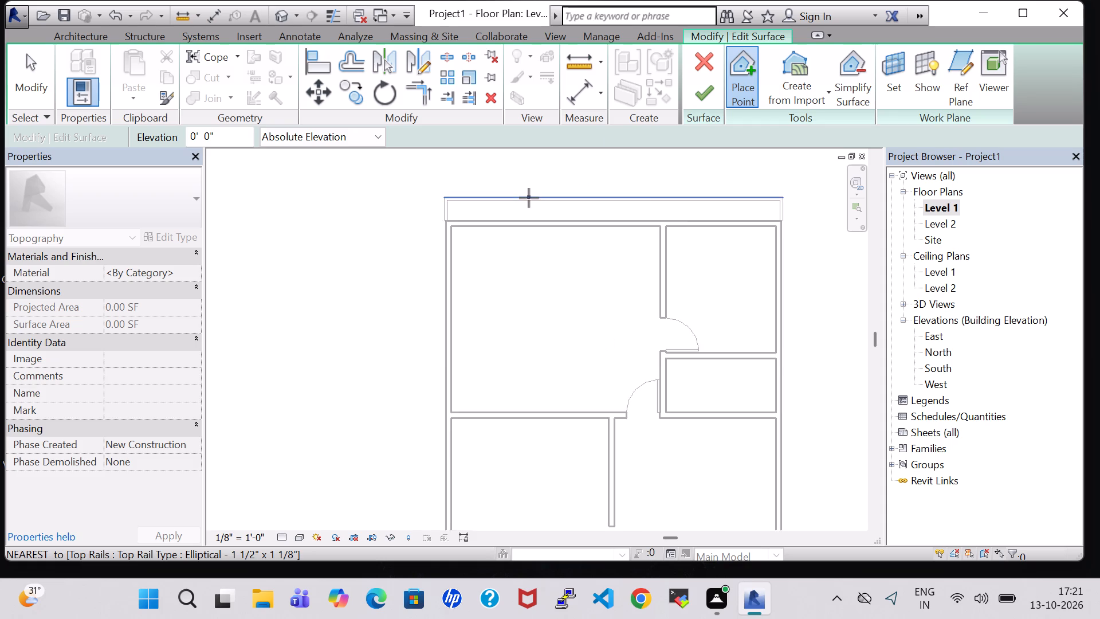
scroll(437, 199, up, 8)
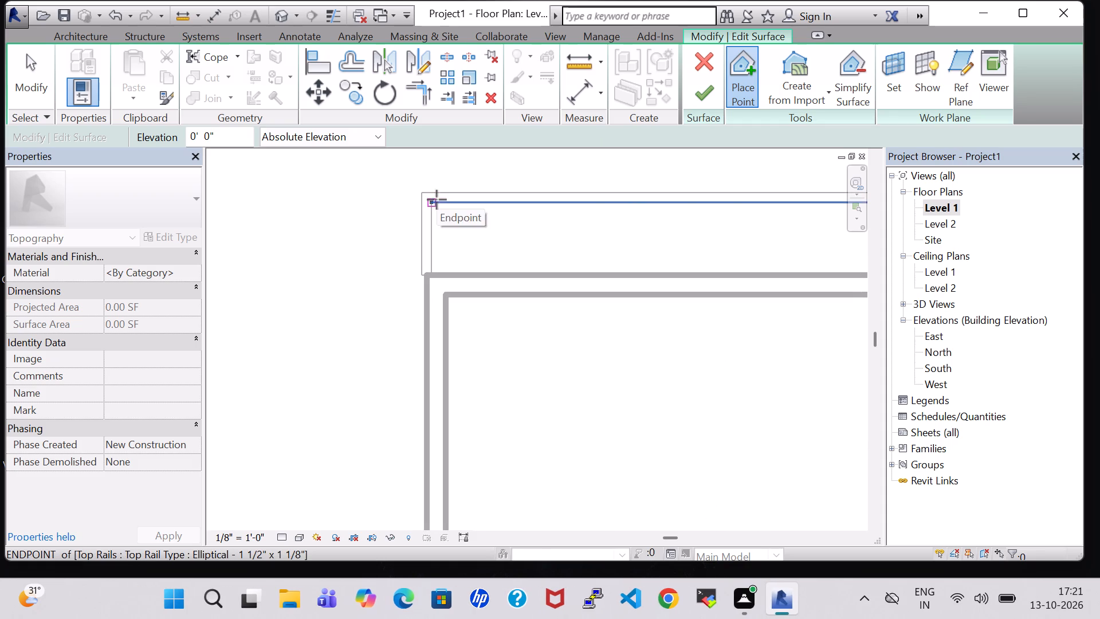
click(433, 204)
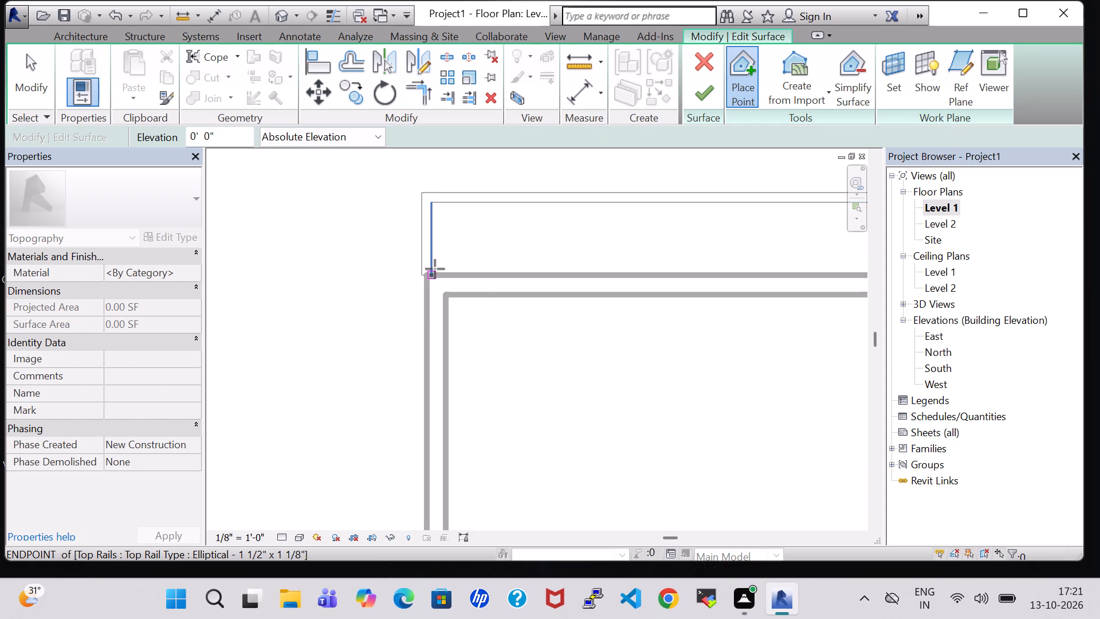
click(433, 272)
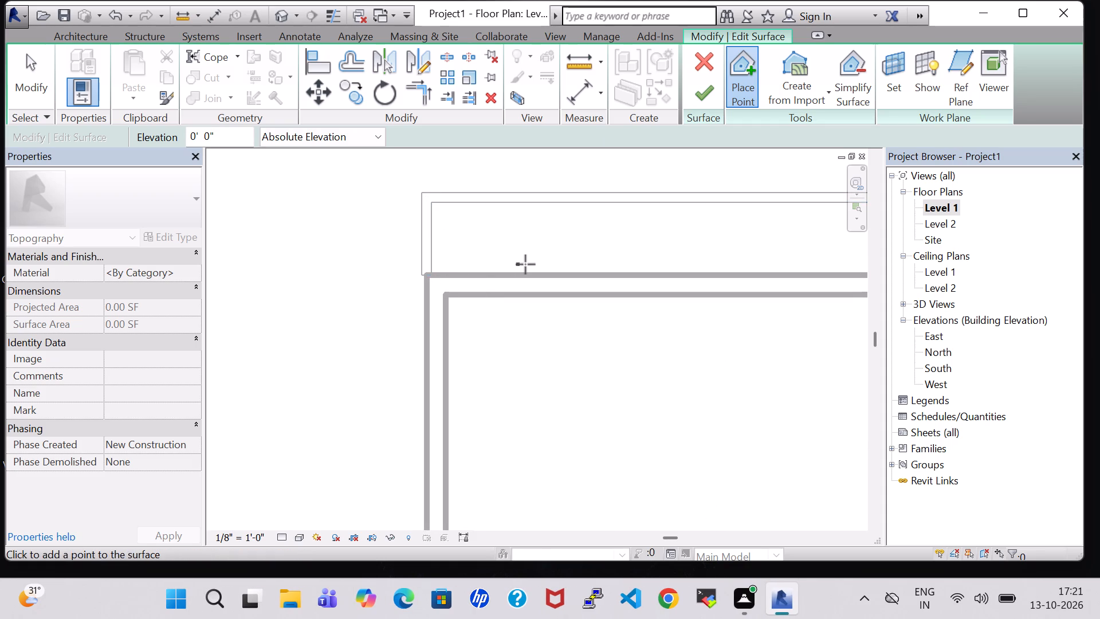
middle_drag(526, 264, 284, 260)
middle_drag(399, 263, 103, 265)
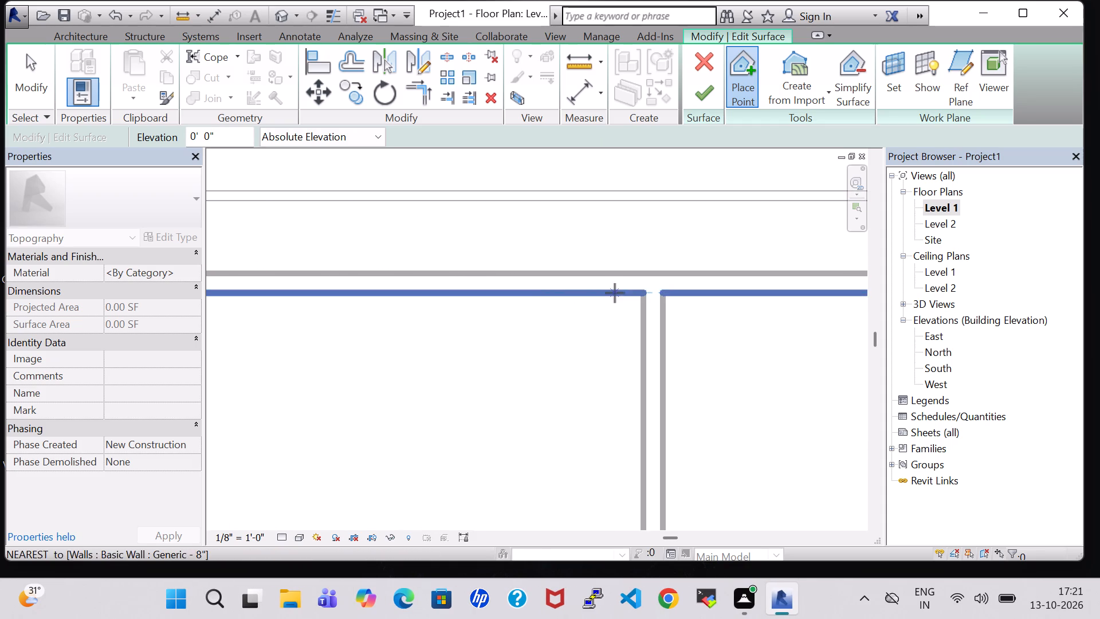
middle_drag(615, 293, 313, 275)
click(764, 181)
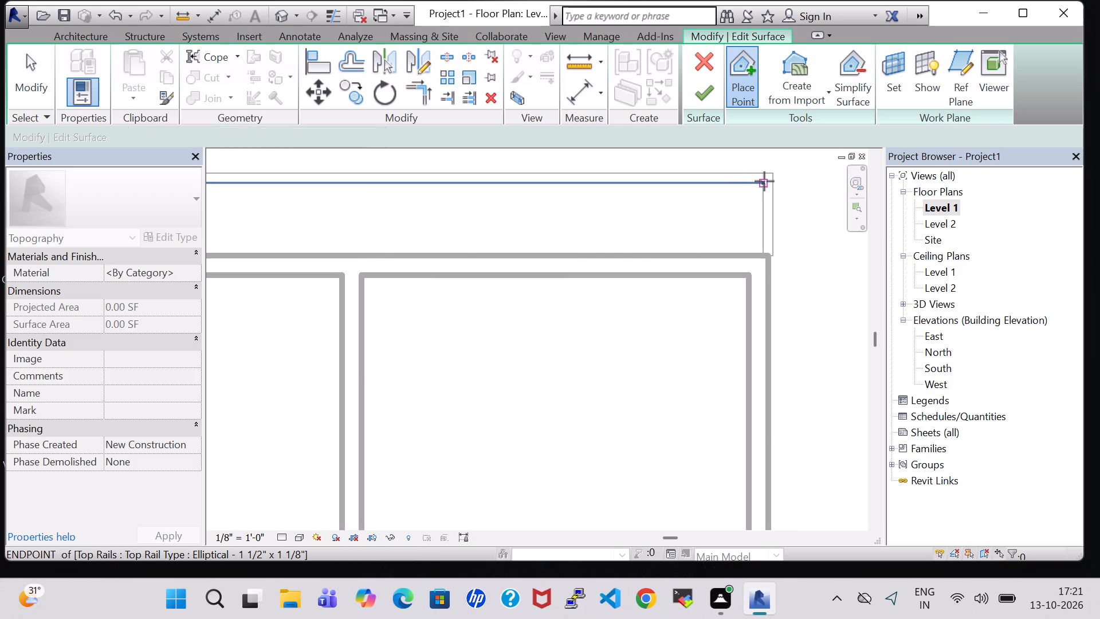
click(763, 249)
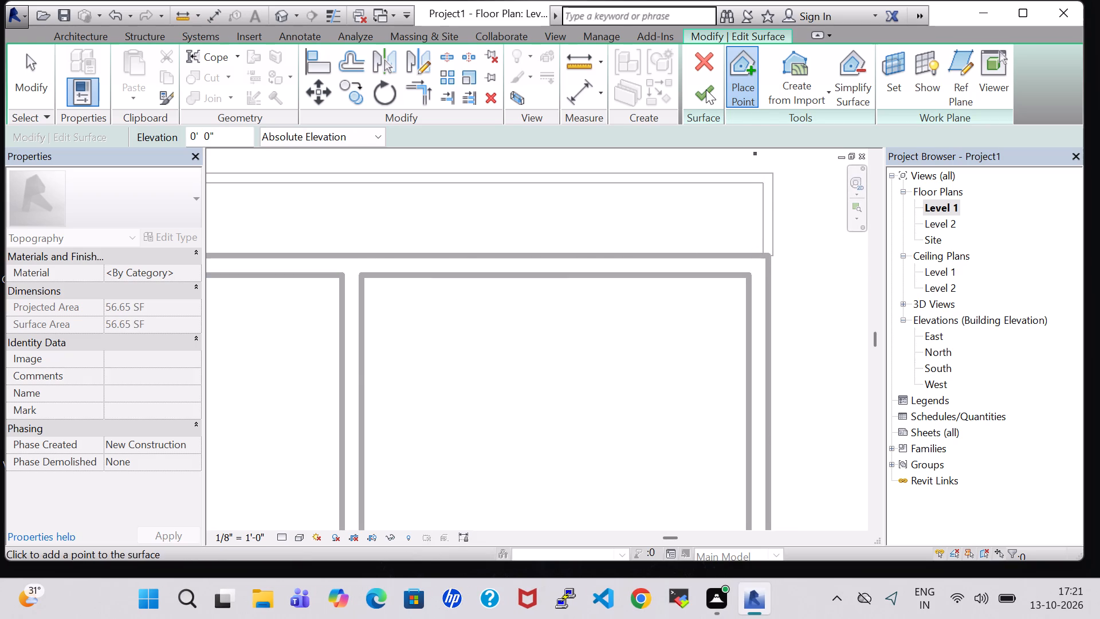
click(706, 89)
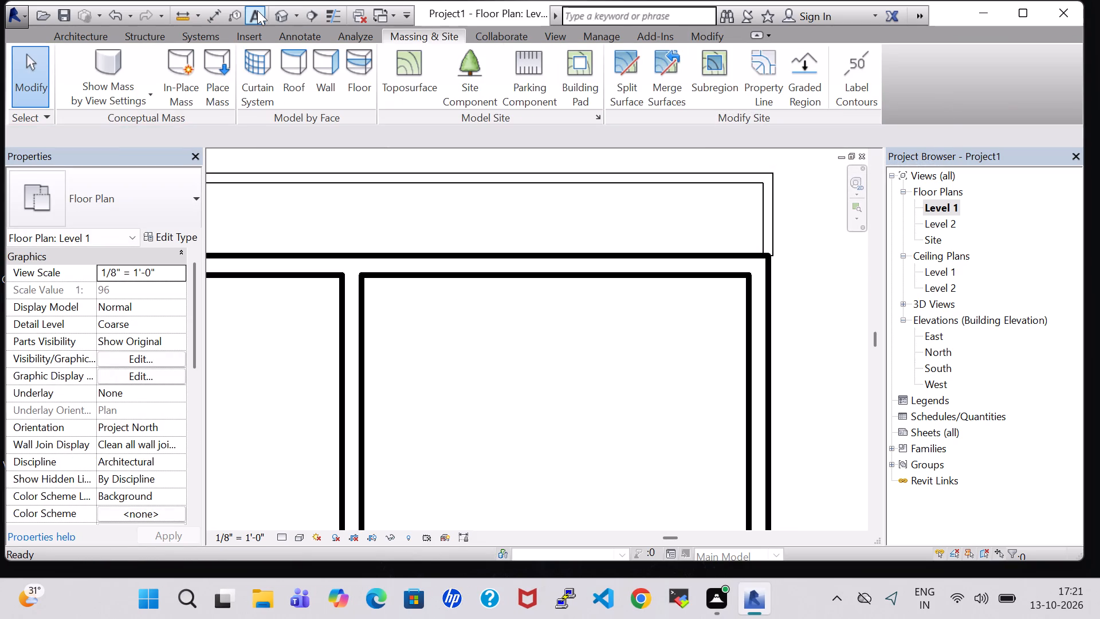
Open the 3D view and examine the surface between the rear wall and the rear glass railing.
click(276, 12)
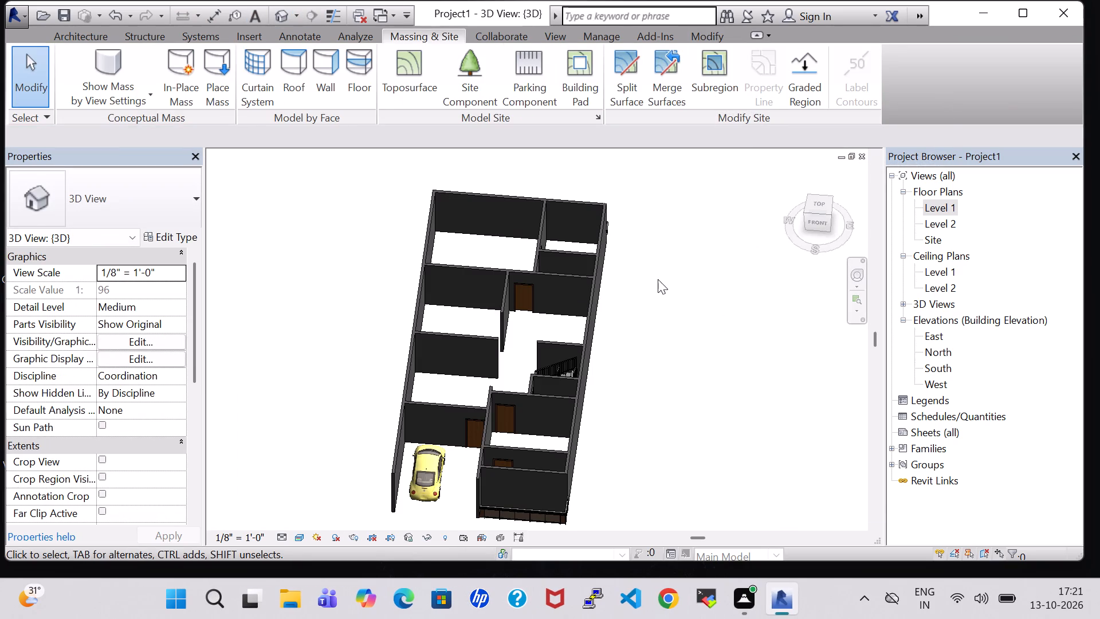
shift+scroll(639, 248, up, 1)
shift+middle_drag(639, 248, 661, 341)
middle_drag(658, 249, 689, 394)
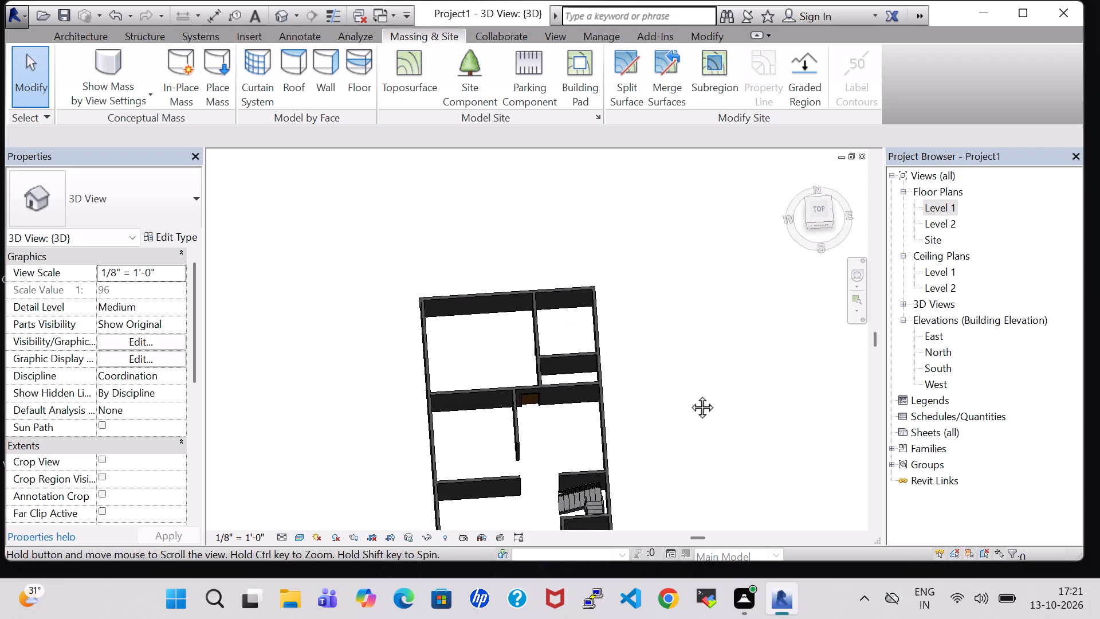
middle_drag(689, 394, 696, 436)
shift+middle_drag(686, 363, 708, 475)
scroll(630, 396, up, 5)
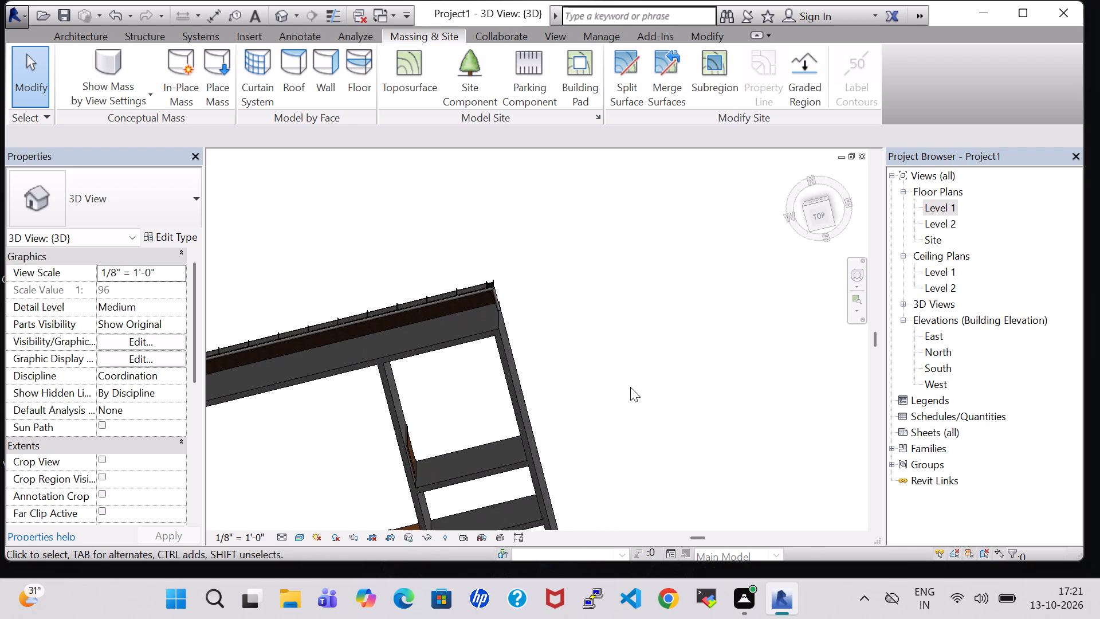
shift+middle_drag(630, 387, 641, 351)
shift+scroll(635, 365, up, 1)
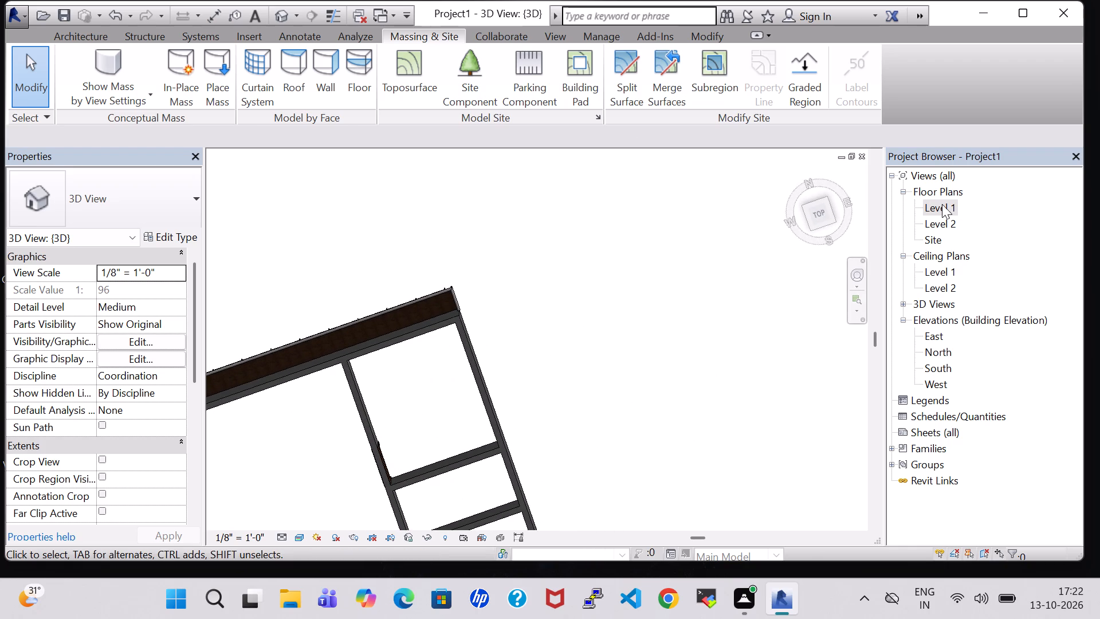
On the Level 1 plan, load the RPC Tree - Conifer.0001 family from the Planting folder as a component.
double_click(942, 204)
scroll(752, 344, down, 6)
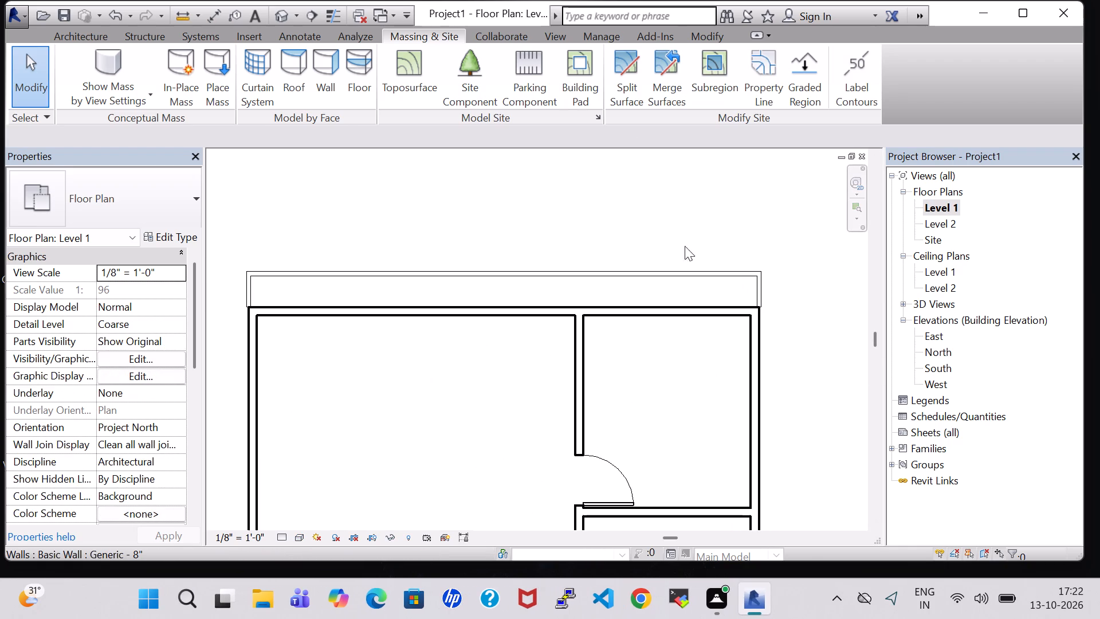
click(91, 43)
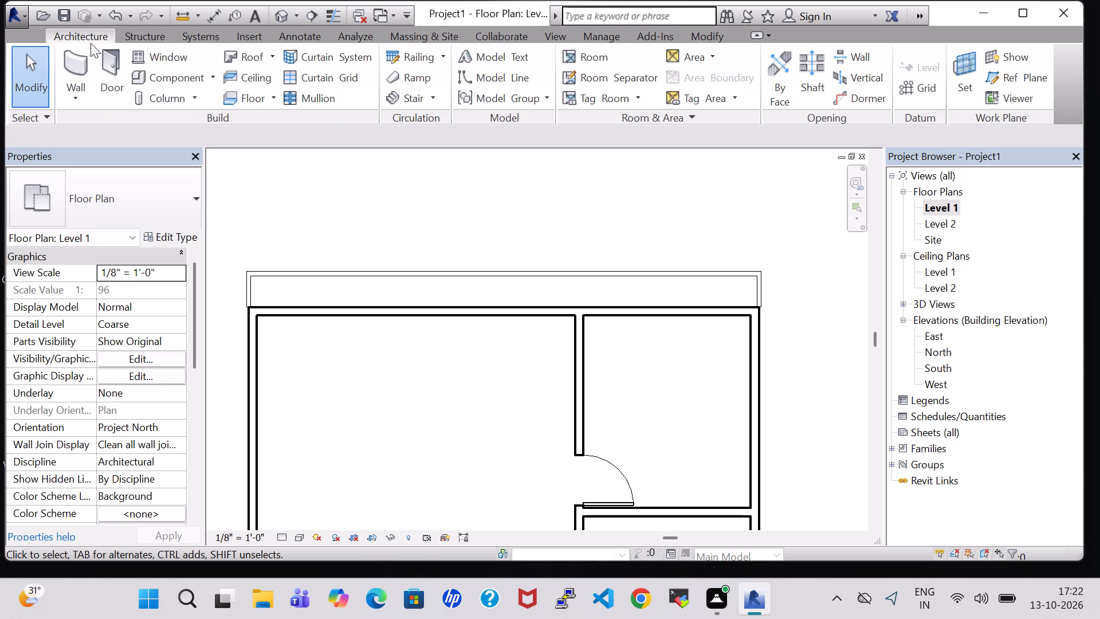
click(197, 68)
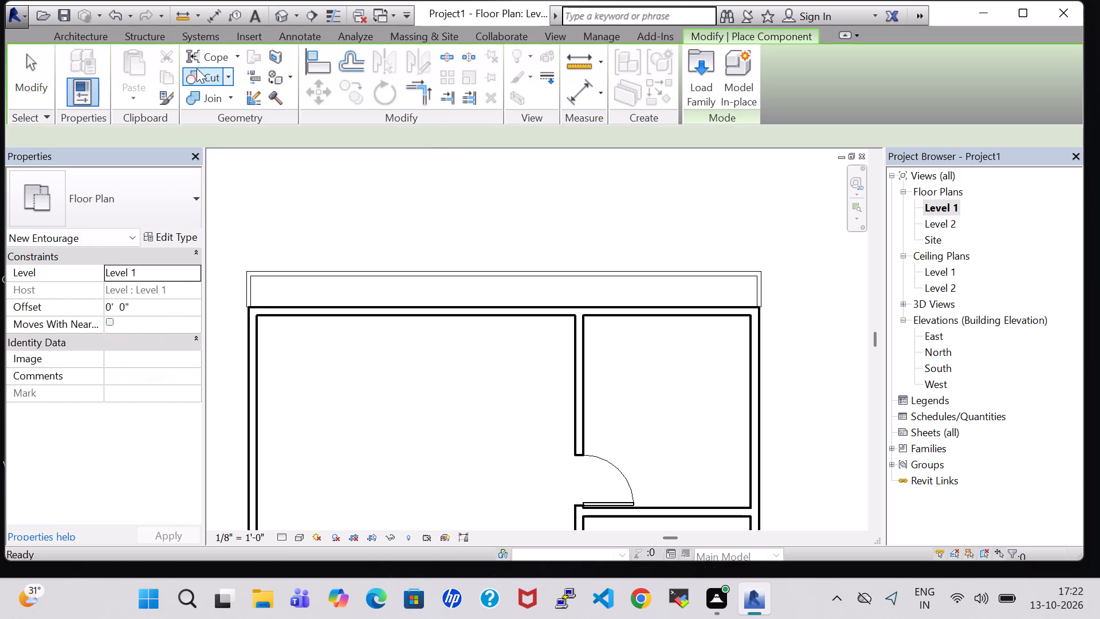
click(690, 79)
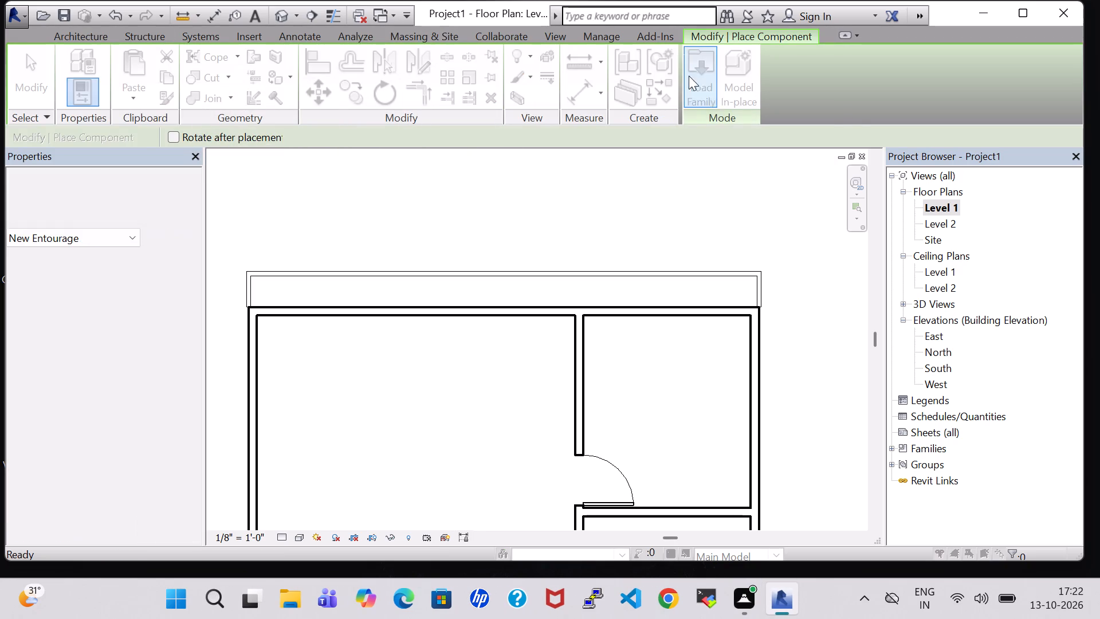
click(512, 391)
scroll(515, 391, down, 1)
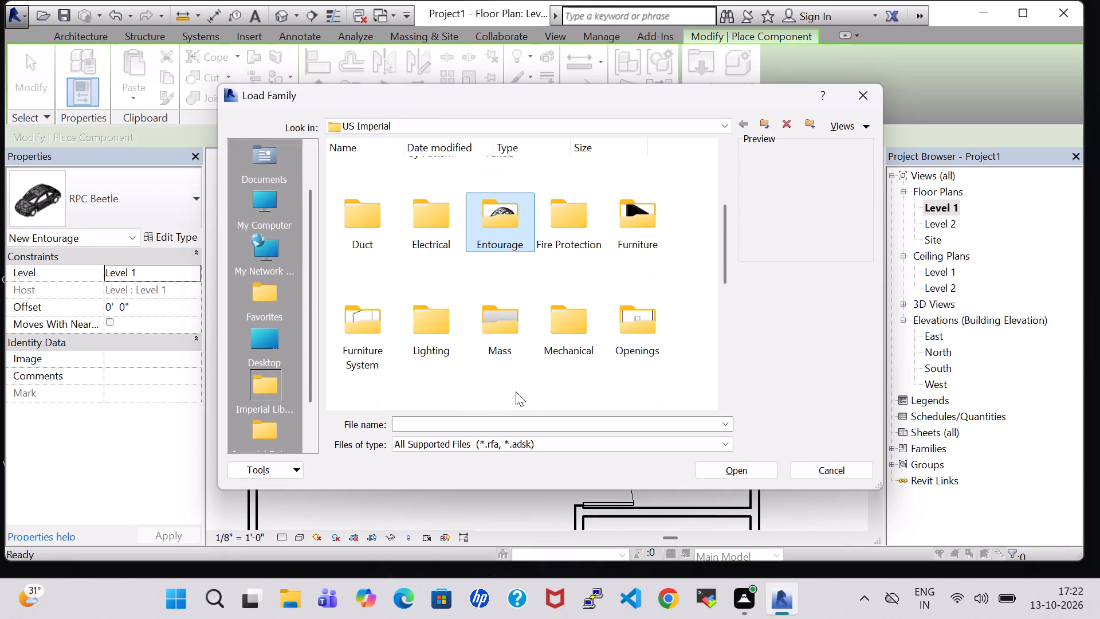
scroll(516, 391, down, 3)
scroll(513, 254, up, 5)
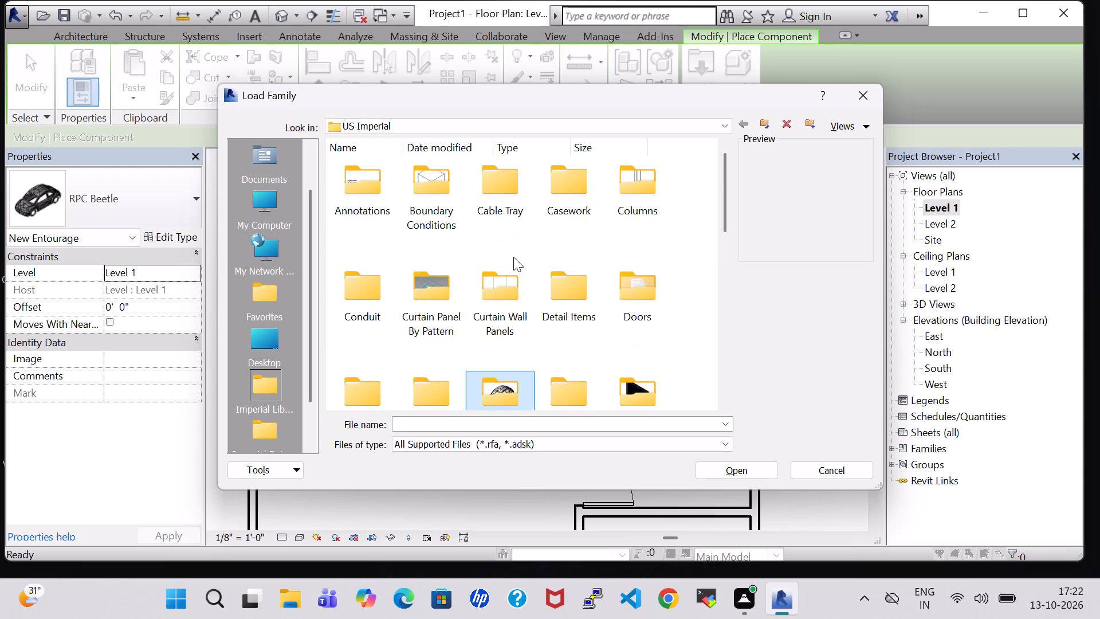
text(PL)
double_click(439, 203)
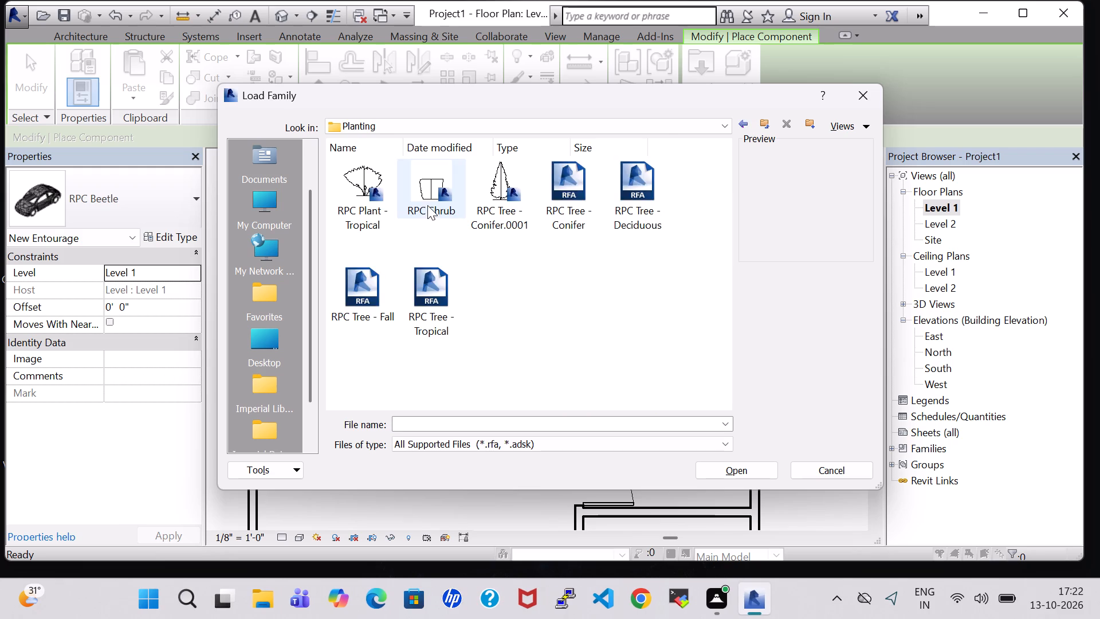
click(504, 209)
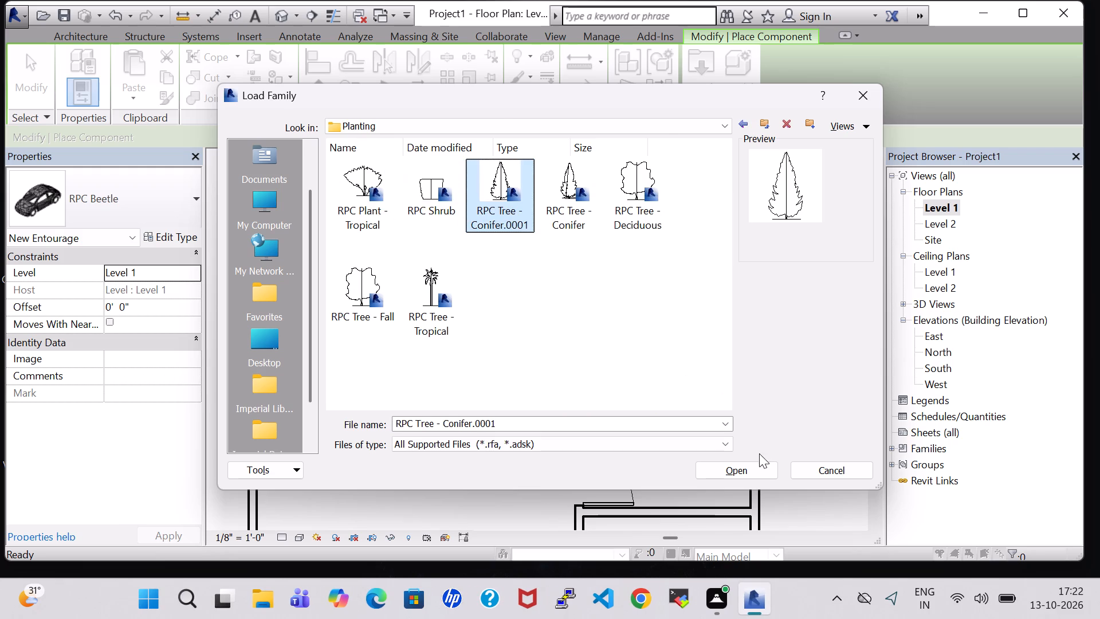
click(758, 466)
Place a White Pine - 6' conifer at each end of the rear railed strip, about 1' 6" from the rear wall.
scroll(276, 319, up, 4)
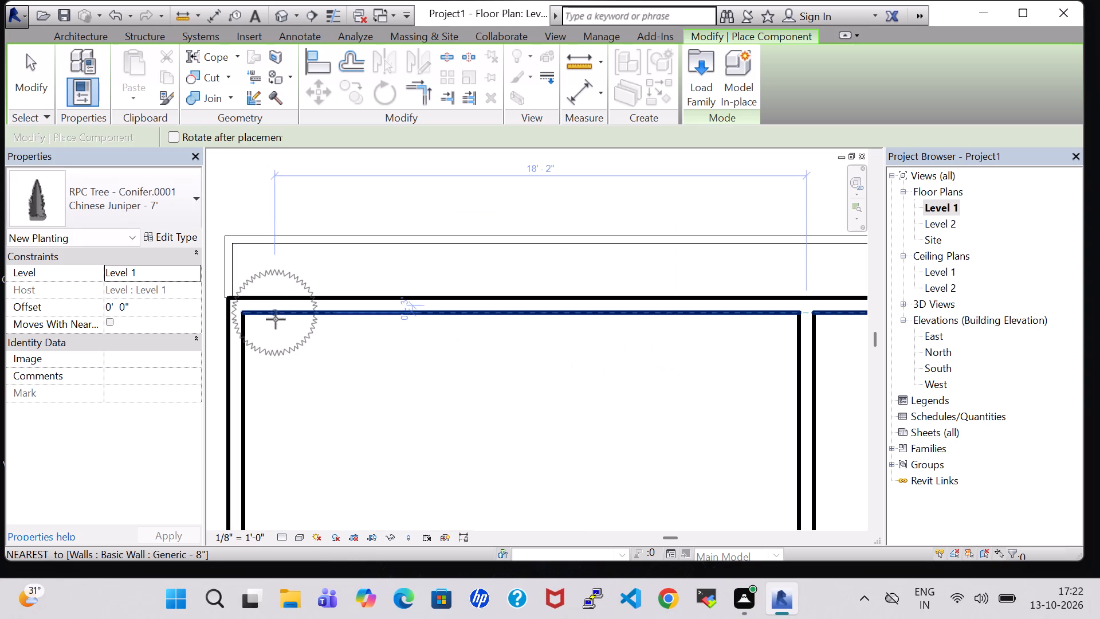
click(173, 210)
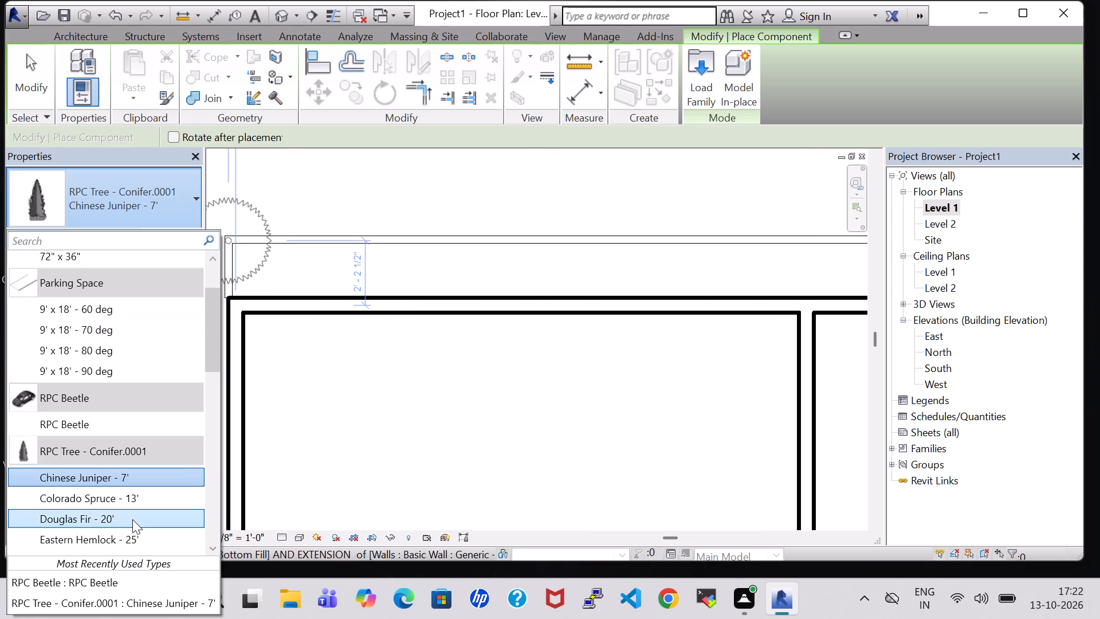
scroll(132, 519, down, 2)
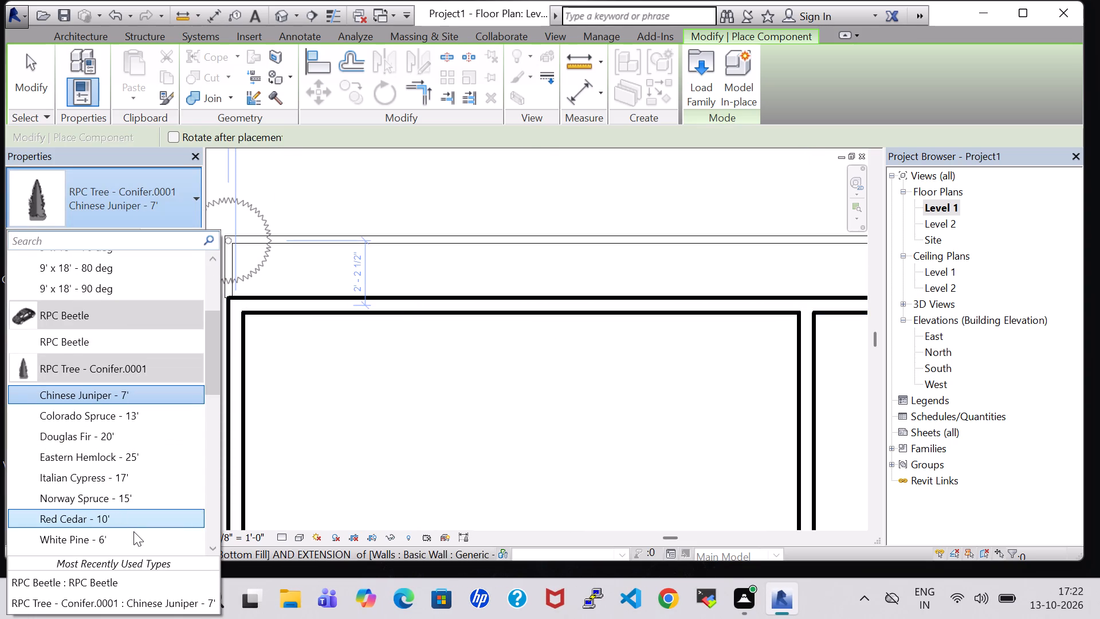
click(133, 532)
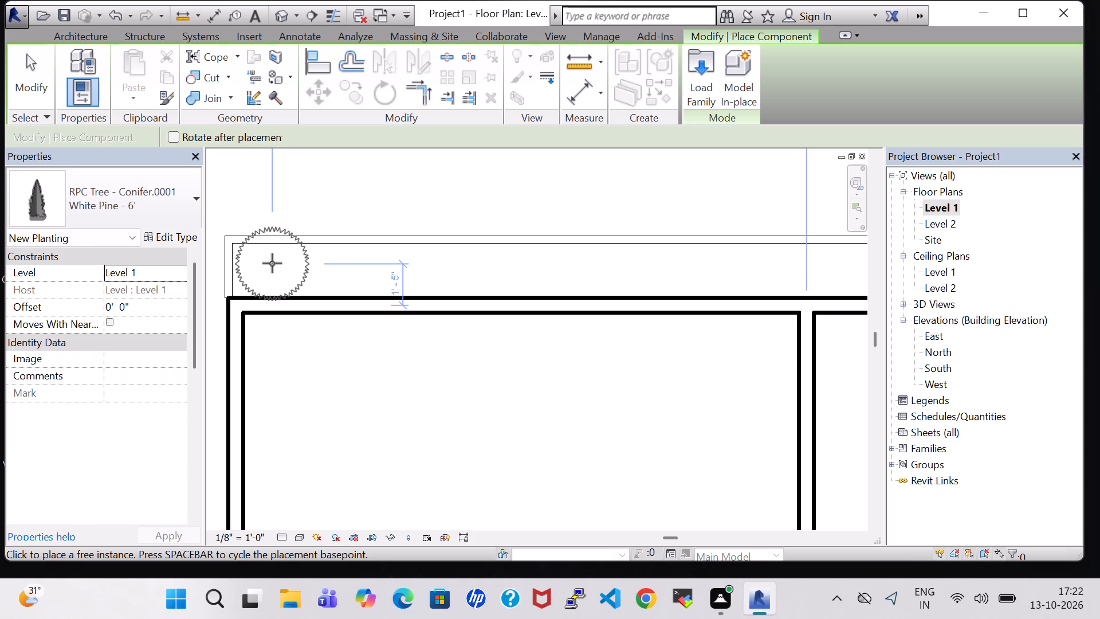
click(274, 259)
scroll(607, 271, down, 1)
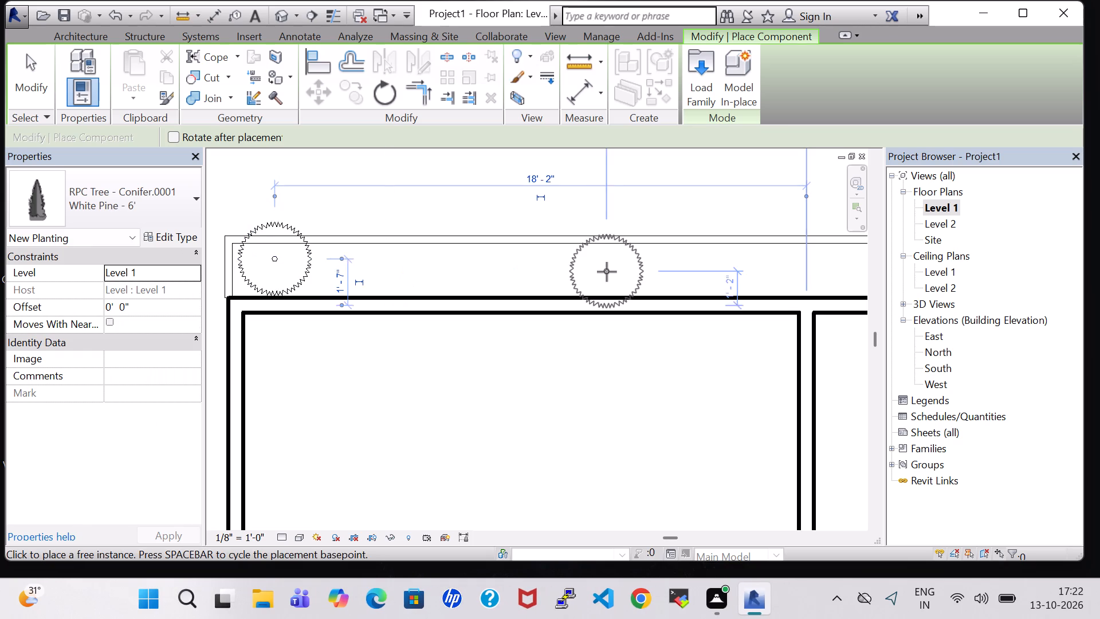
scroll(607, 272, down, 2)
middle_drag(539, 271, 279, 277)
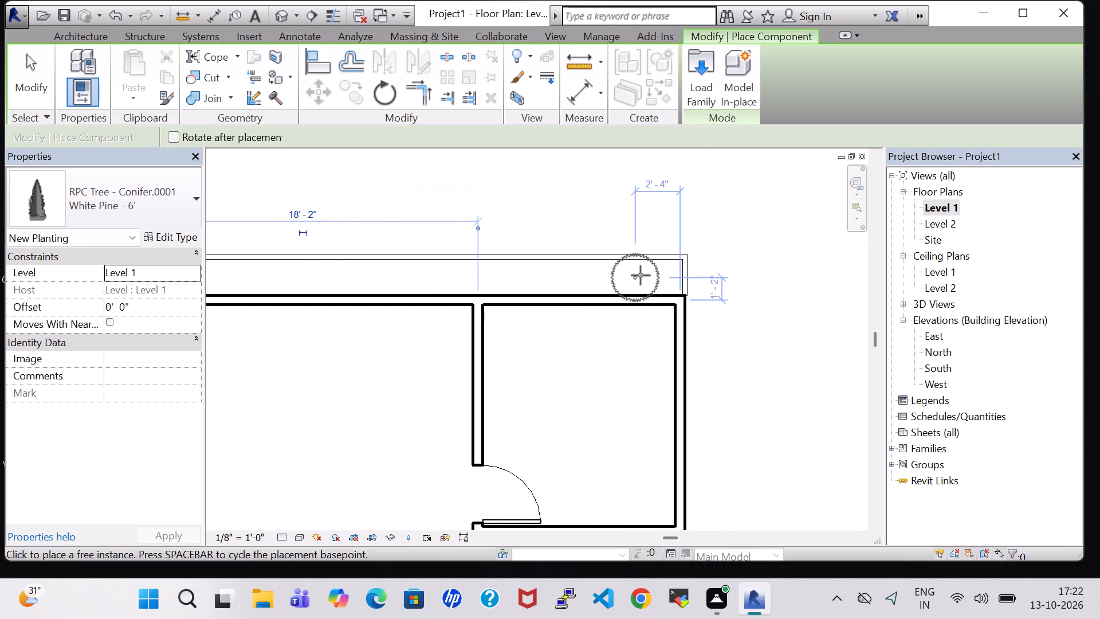
click(658, 272)
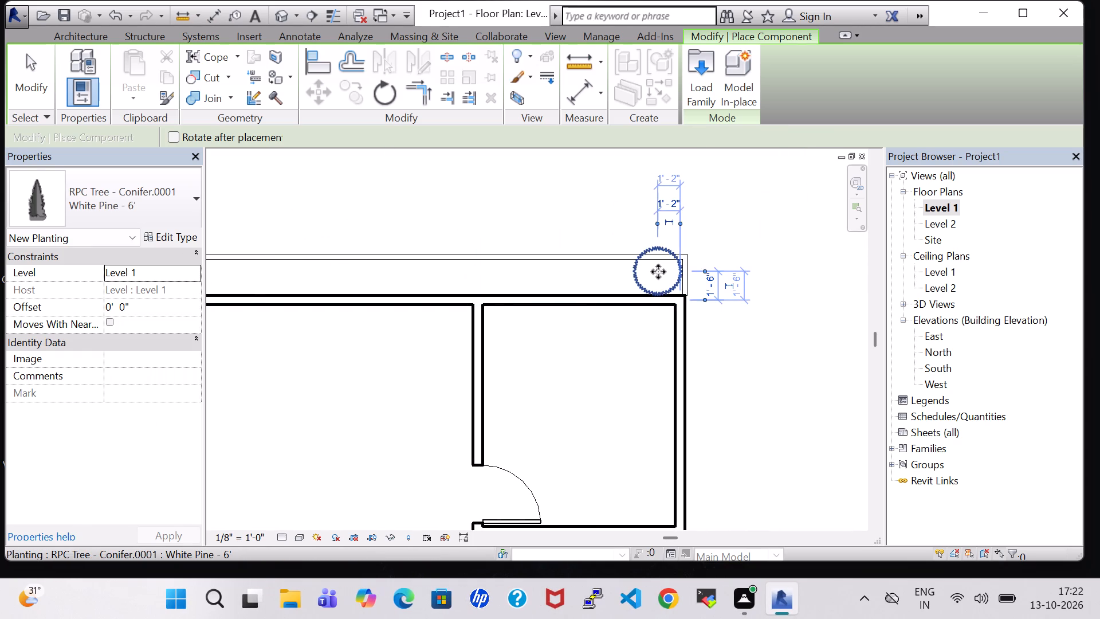
Place a White Pine - 6' conifer at each end of the front railed area, about 1' 7" from the front wall.
scroll(658, 272, down, 3)
scroll(701, 344, down, 1)
middle_drag(748, 428, 725, 202)
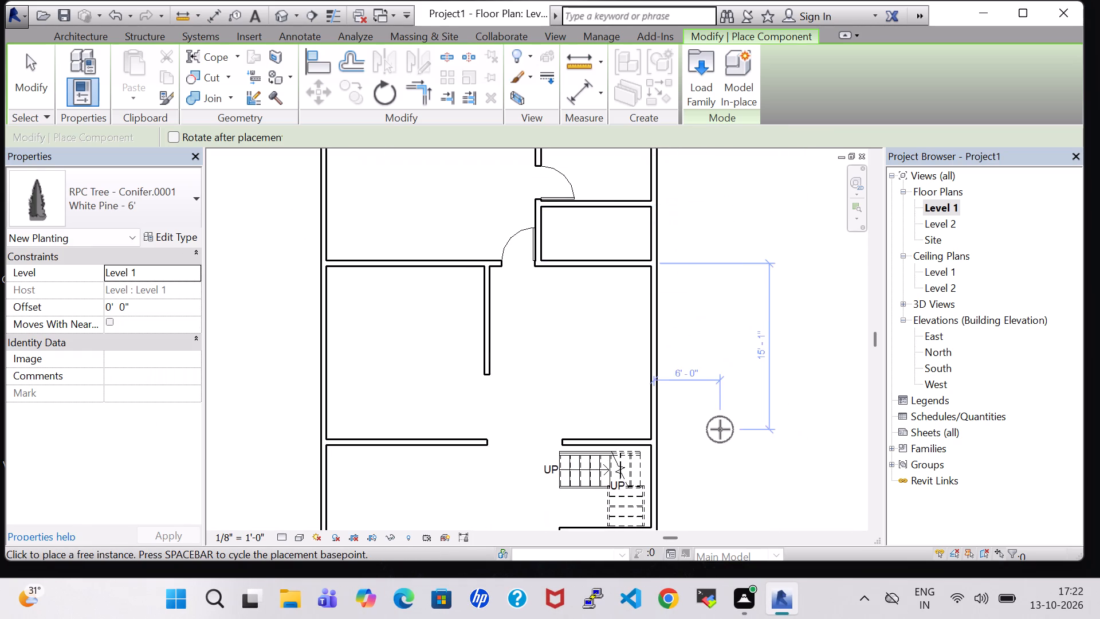
scroll(720, 429, up, 2)
middle_drag(720, 429, 733, 332)
scroll(733, 255, down, 4)
middle_drag(737, 358, 725, 181)
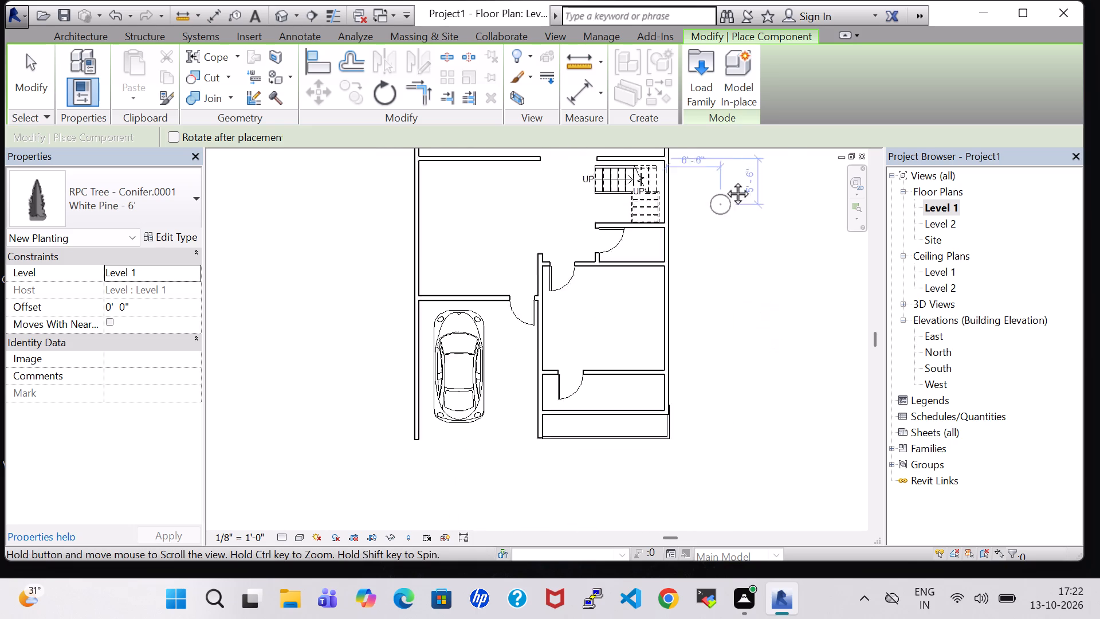
middle_drag(725, 181, 725, 175)
scroll(654, 416, up, 2)
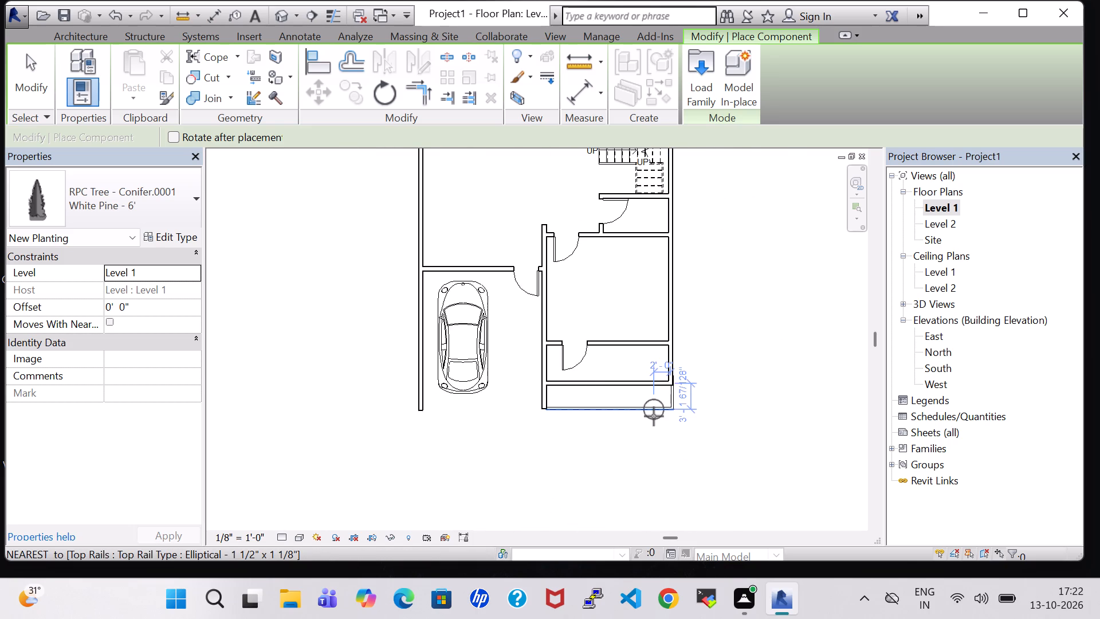
scroll(654, 416, up, 1)
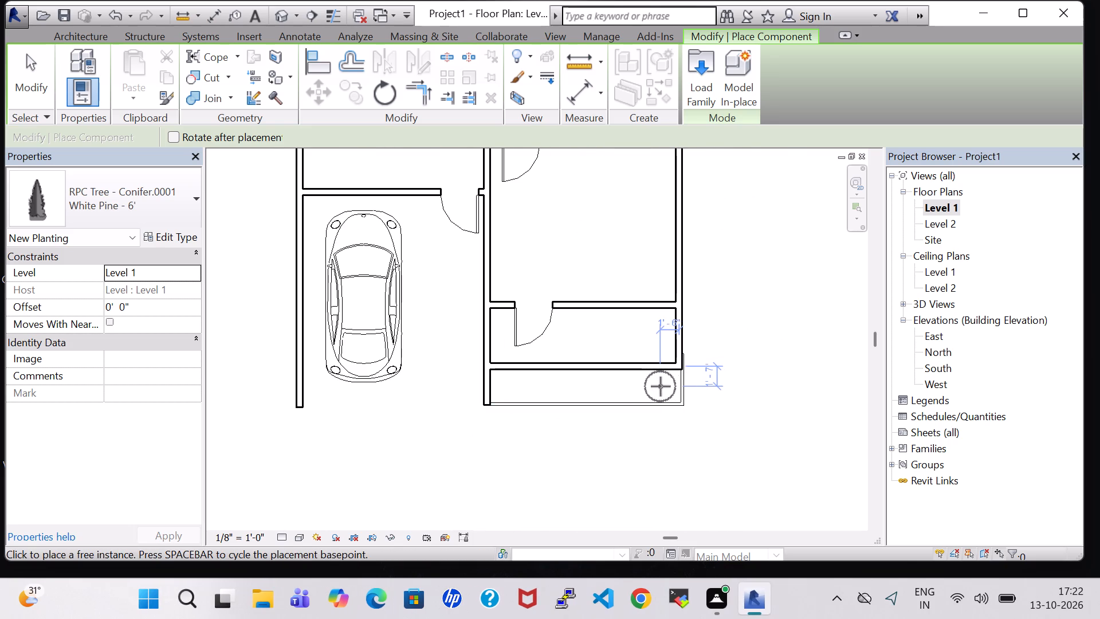
click(665, 386)
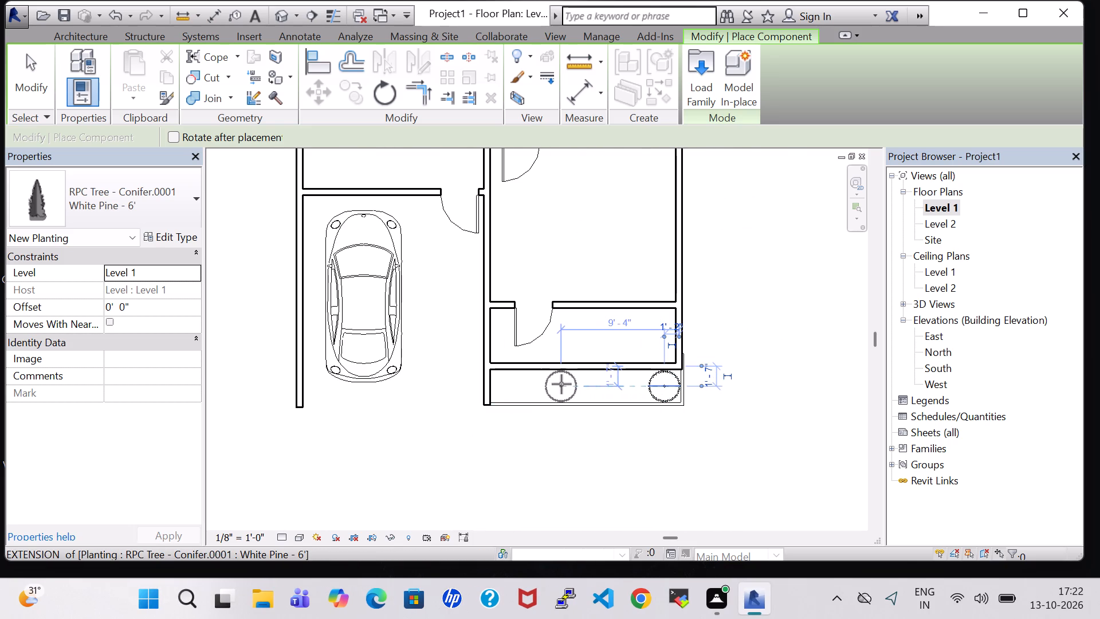
scroll(511, 353, up, 6)
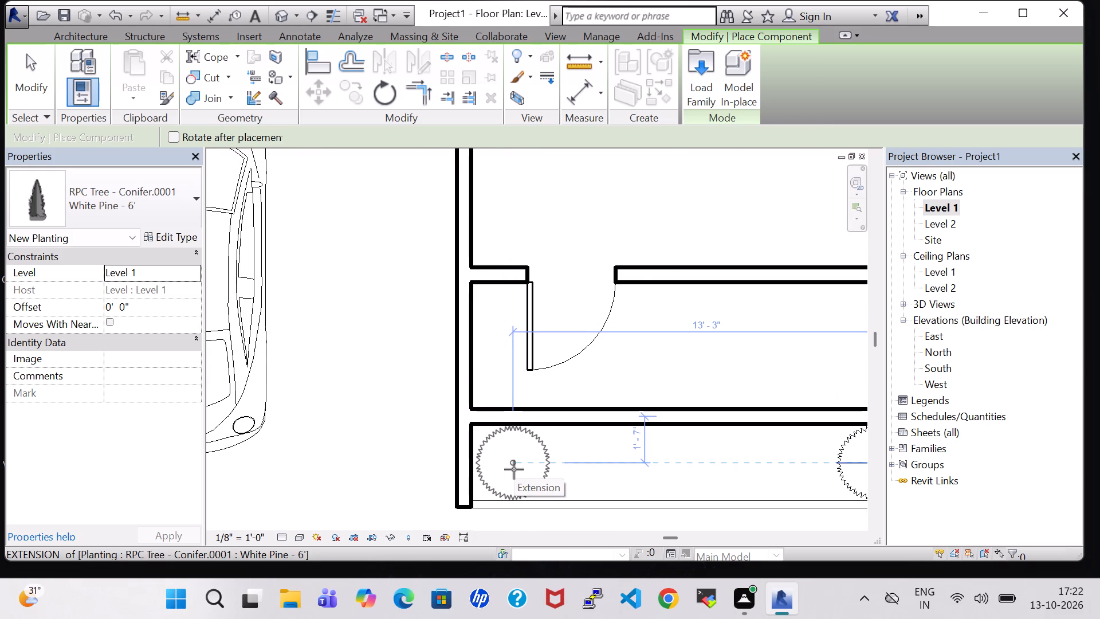
click(514, 469)
scroll(515, 476, down, 8)
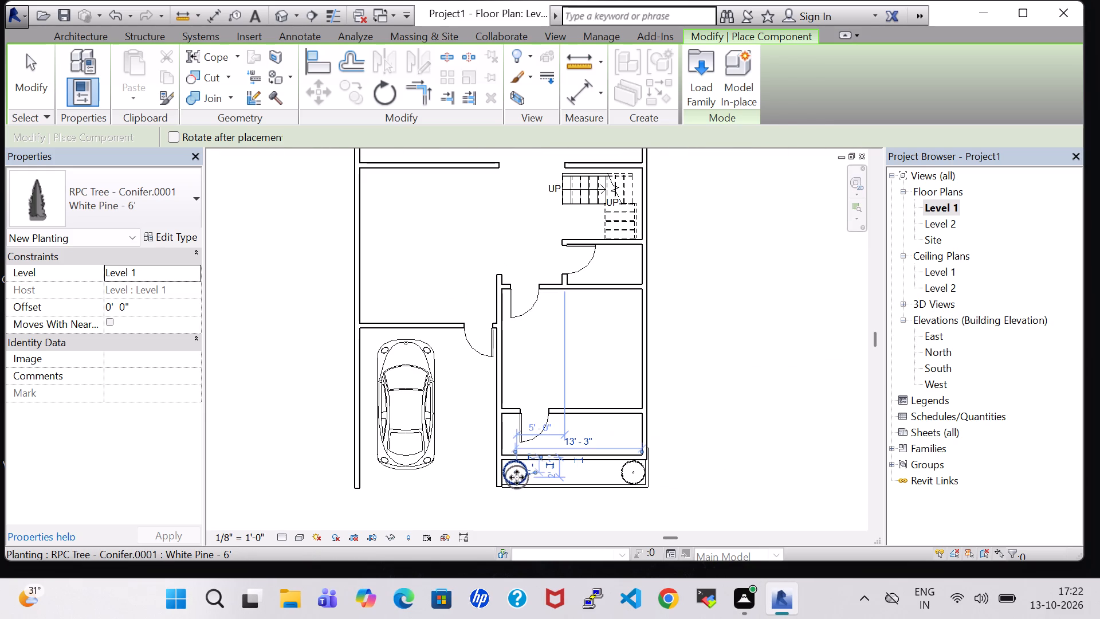
key(Escape)
key(Escape)
click(713, 358)
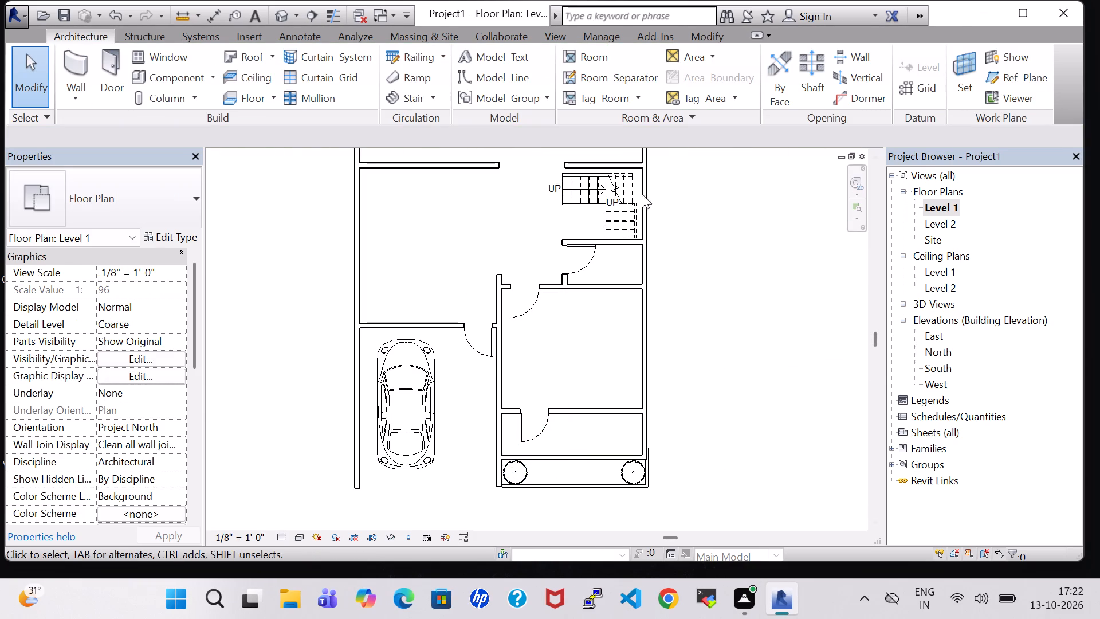
Open the 3D view and examine the trees behind the front glass railing from the front and from the corner.
click(289, 23)
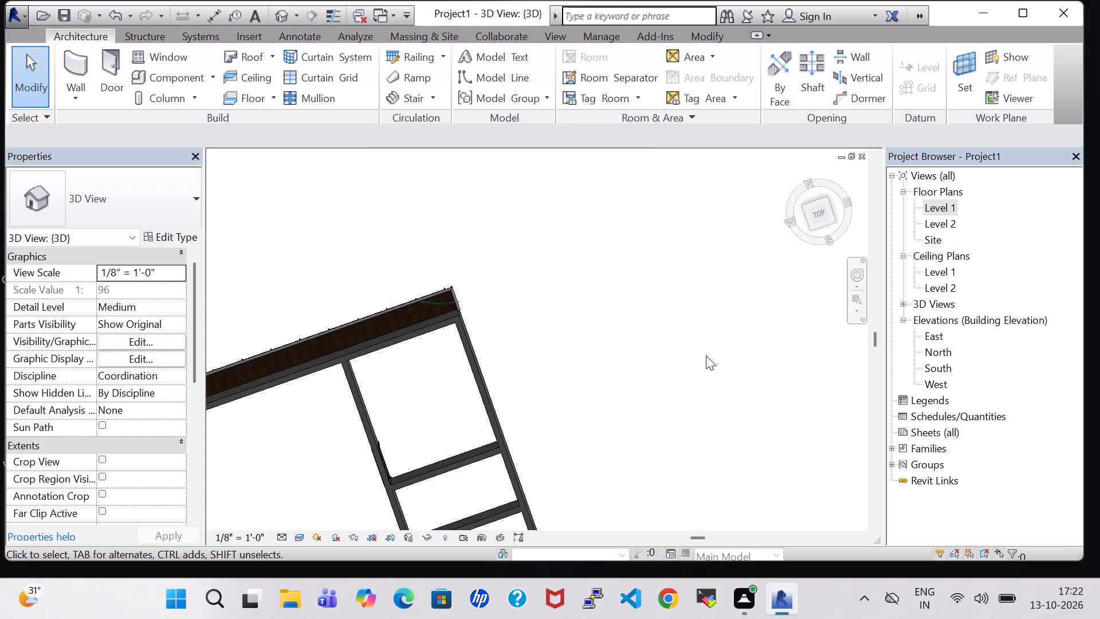
shift+middle_drag(625, 399, 602, 230)
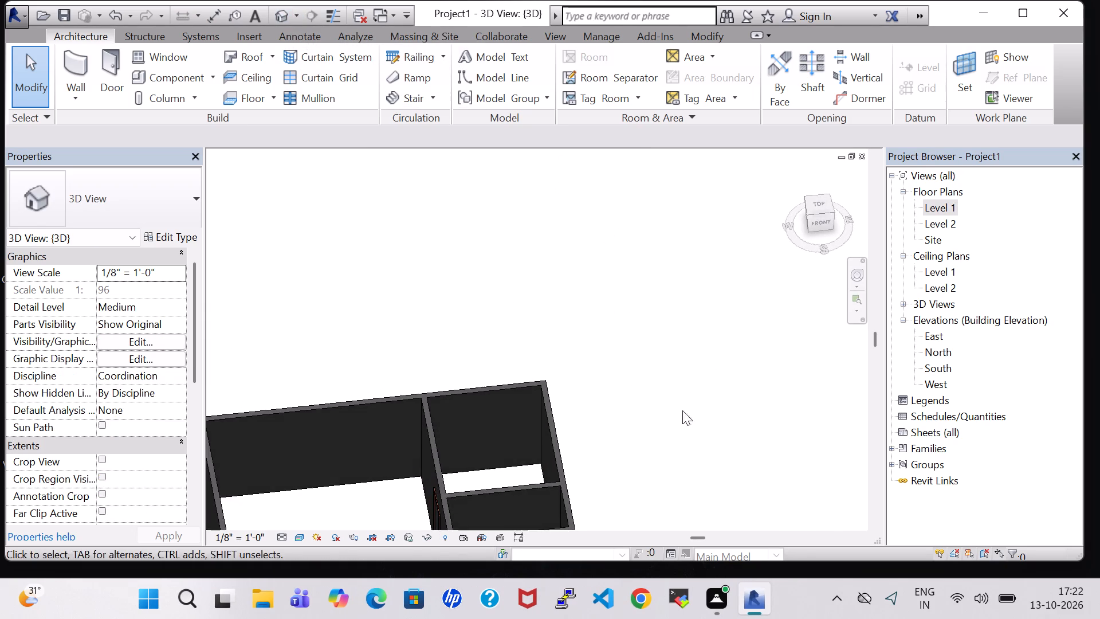
middle_drag(688, 433, 629, 166)
middle_drag(701, 431, 670, 314)
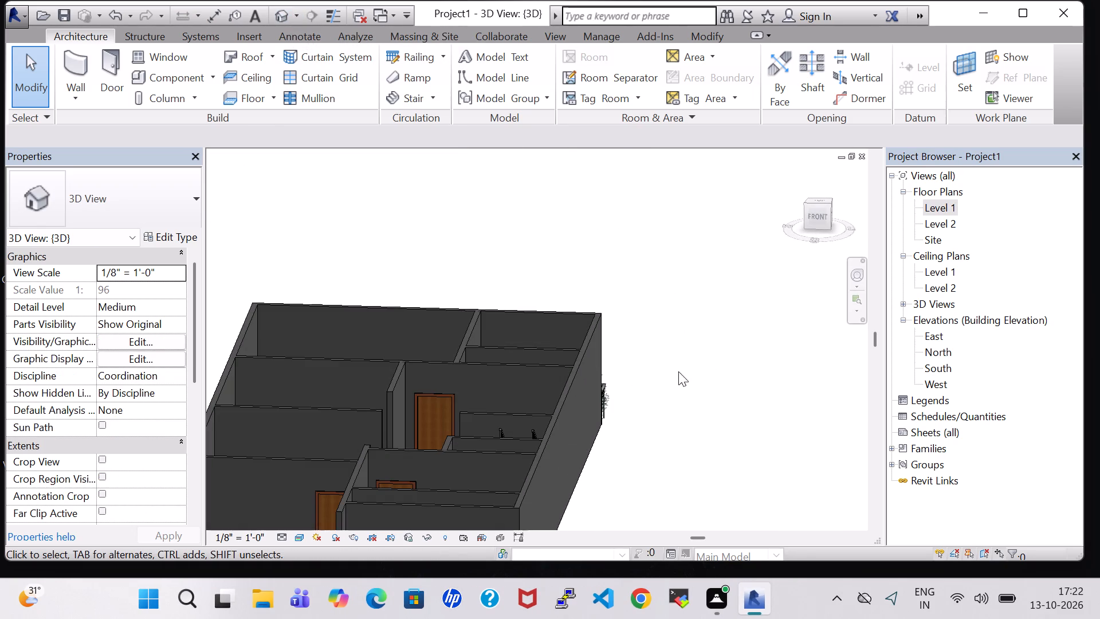
click(814, 218)
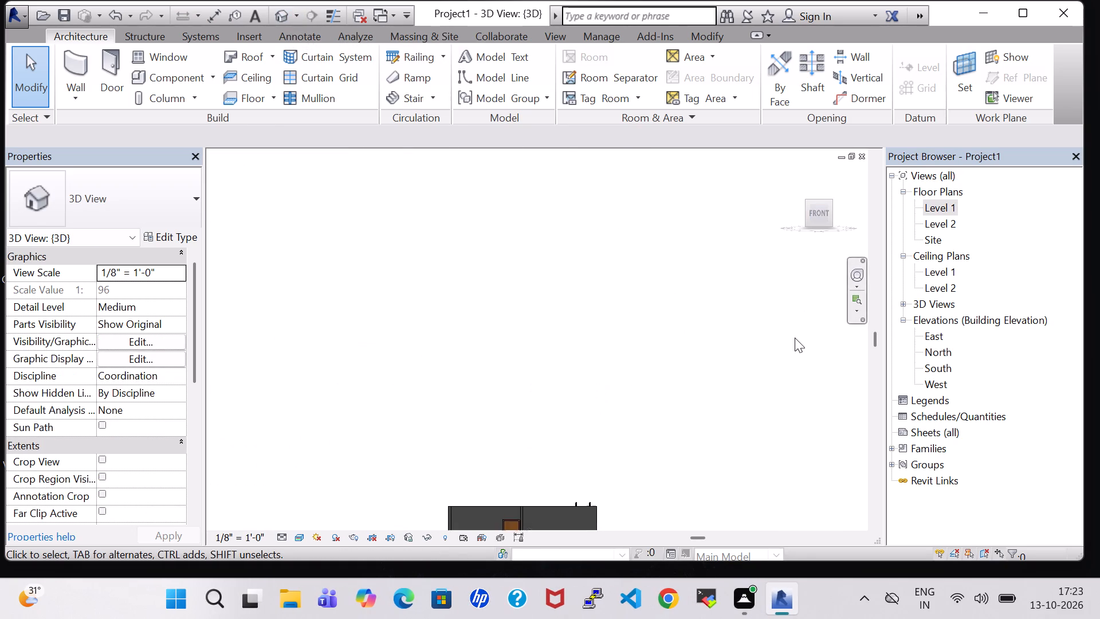
scroll(655, 412, up, 9)
middle_drag(558, 311, 577, 314)
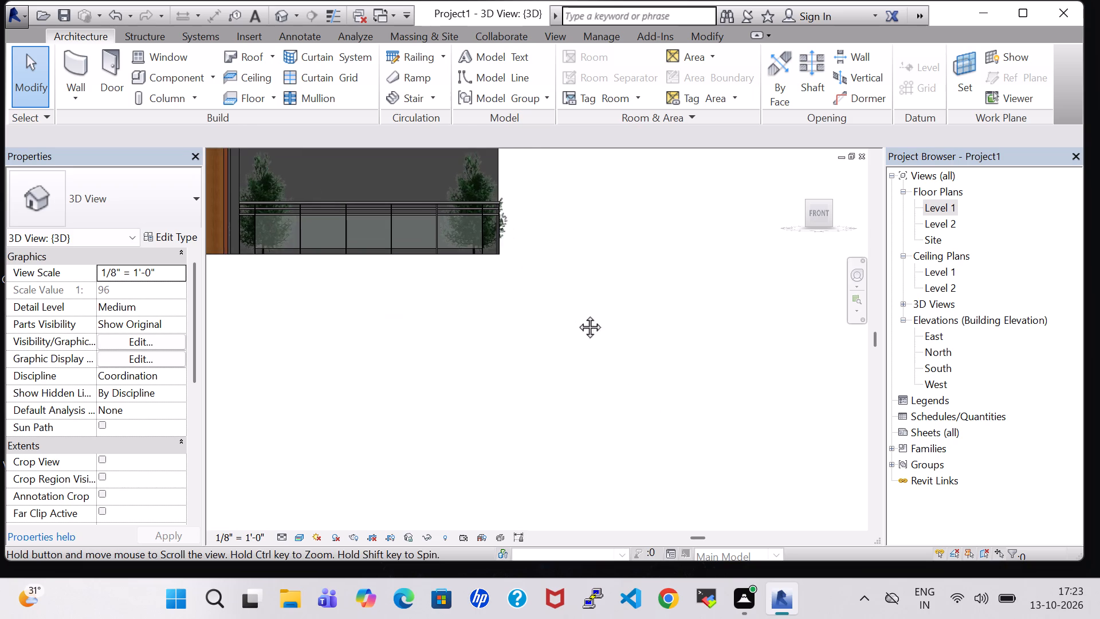
middle_drag(577, 314, 768, 412)
scroll(768, 413, up, 1)
shift+middle_drag(765, 349, 770, 391)
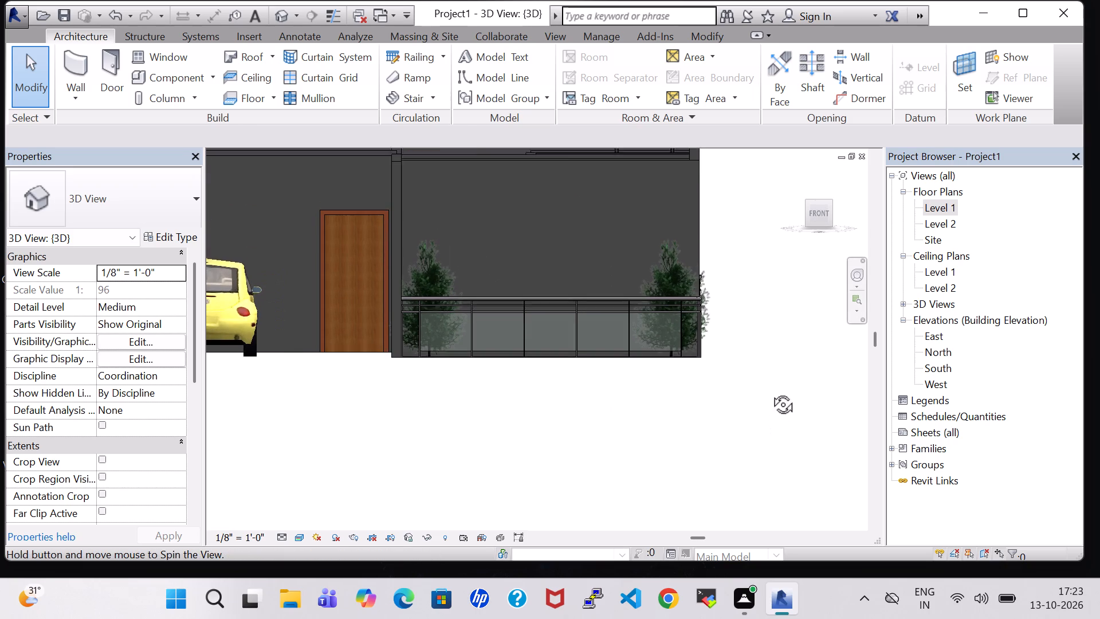
shift+middle_drag(770, 391, 770, 436)
shift+middle_drag(770, 436, 704, 417)
middle_drag(662, 469, 709, 371)
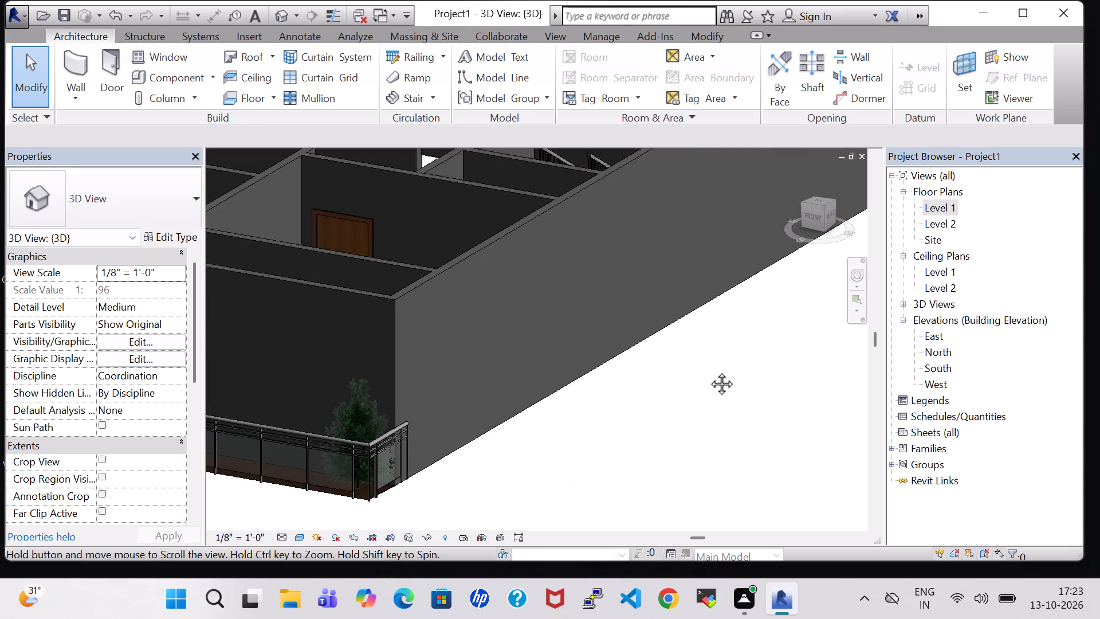
middle_drag(709, 371, 831, 367)
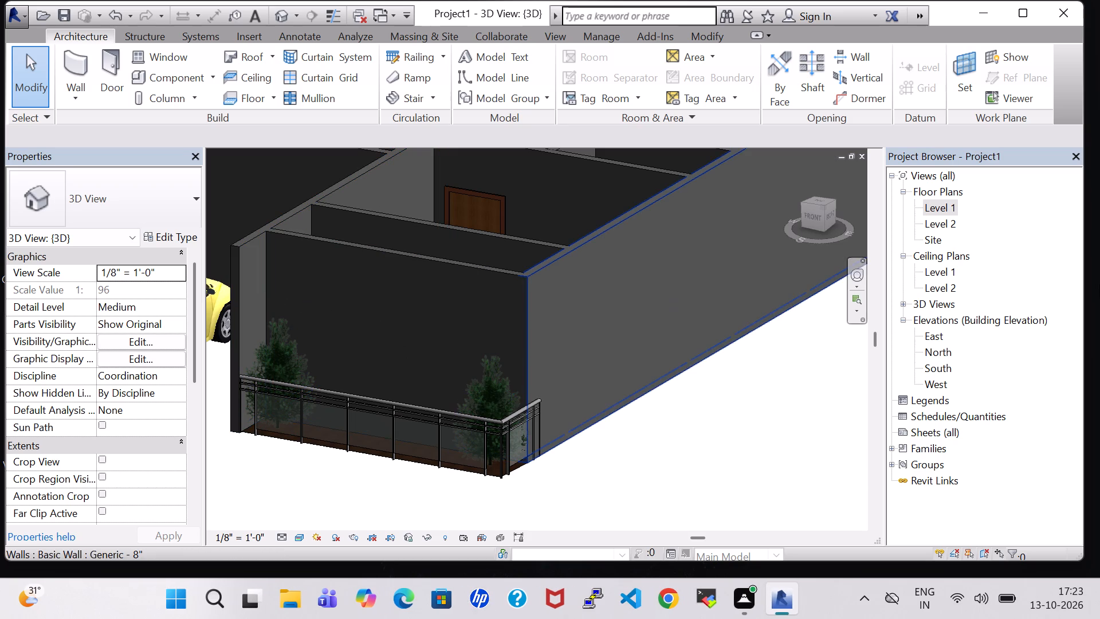
On the Level 1 plan, nudge the wall between the car parking and rooms back about 3' to end at the front wall.
double_click(947, 206)
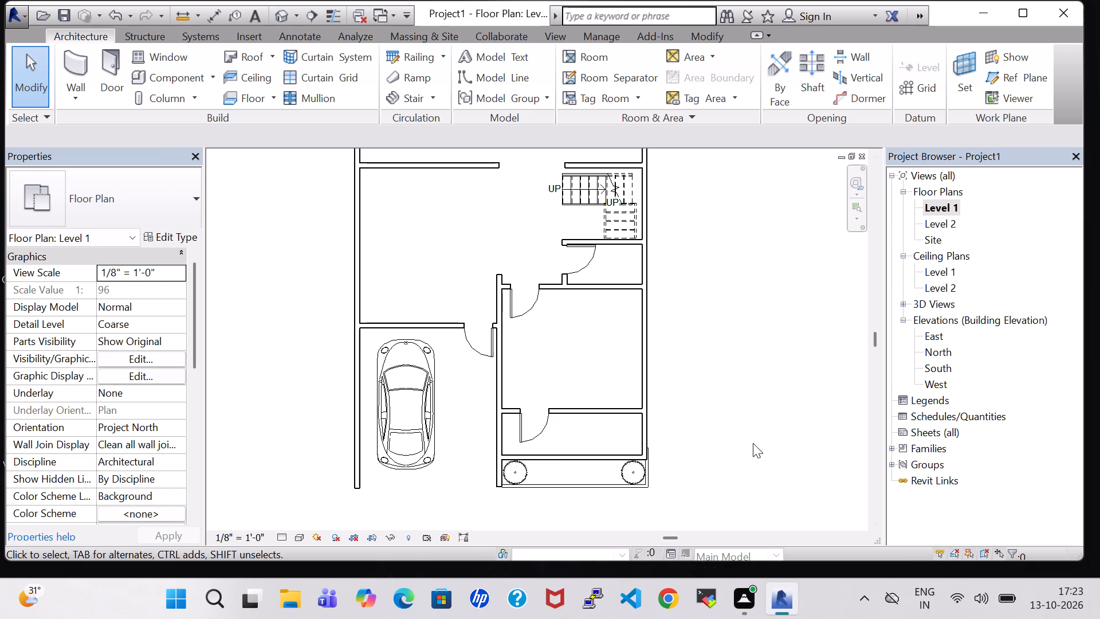
click(499, 487)
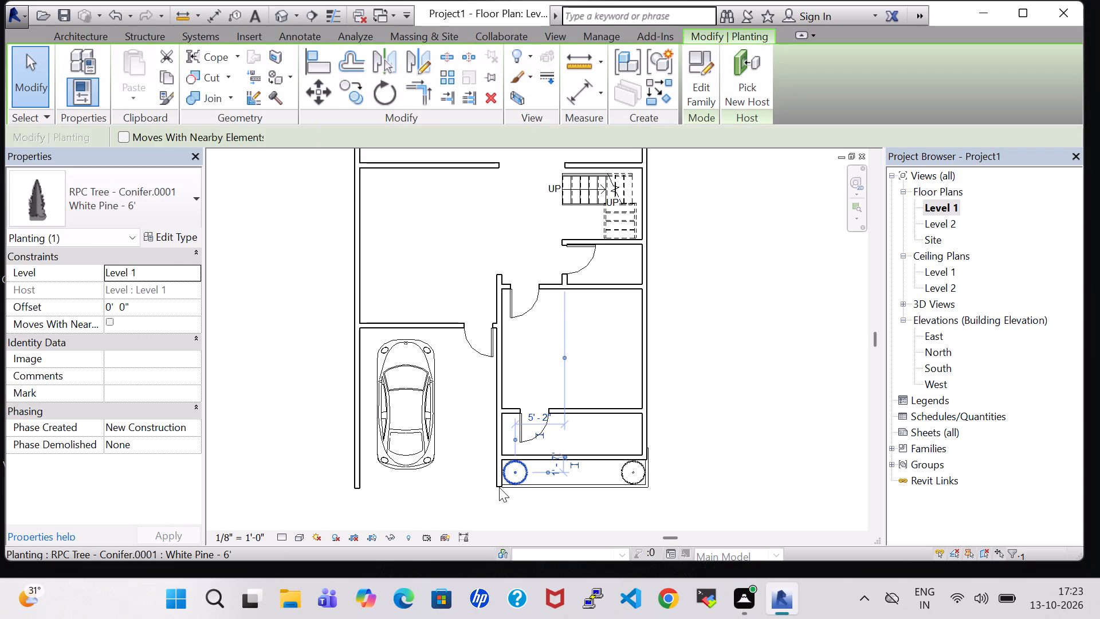
click(499, 483)
click(721, 449)
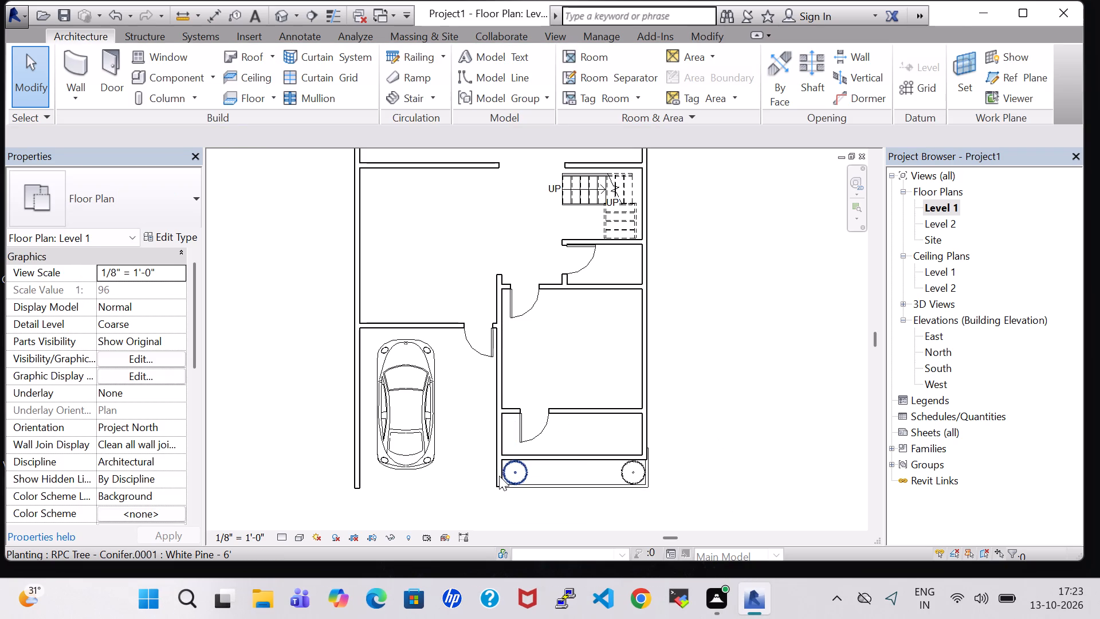
click(494, 485)
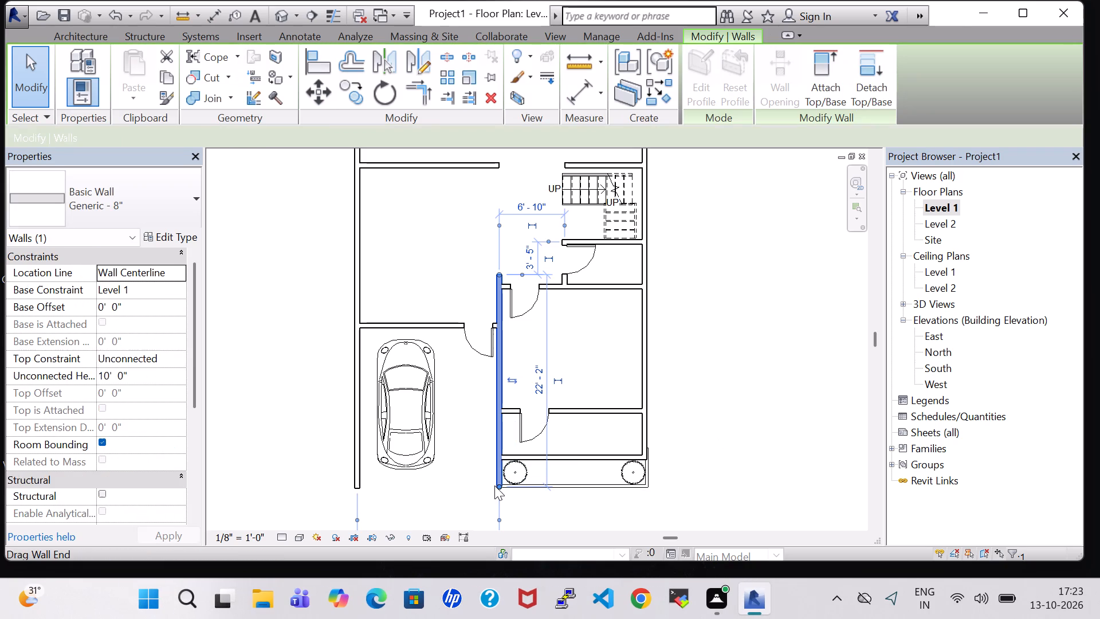
key(Up)
key(Up)
key(Up)
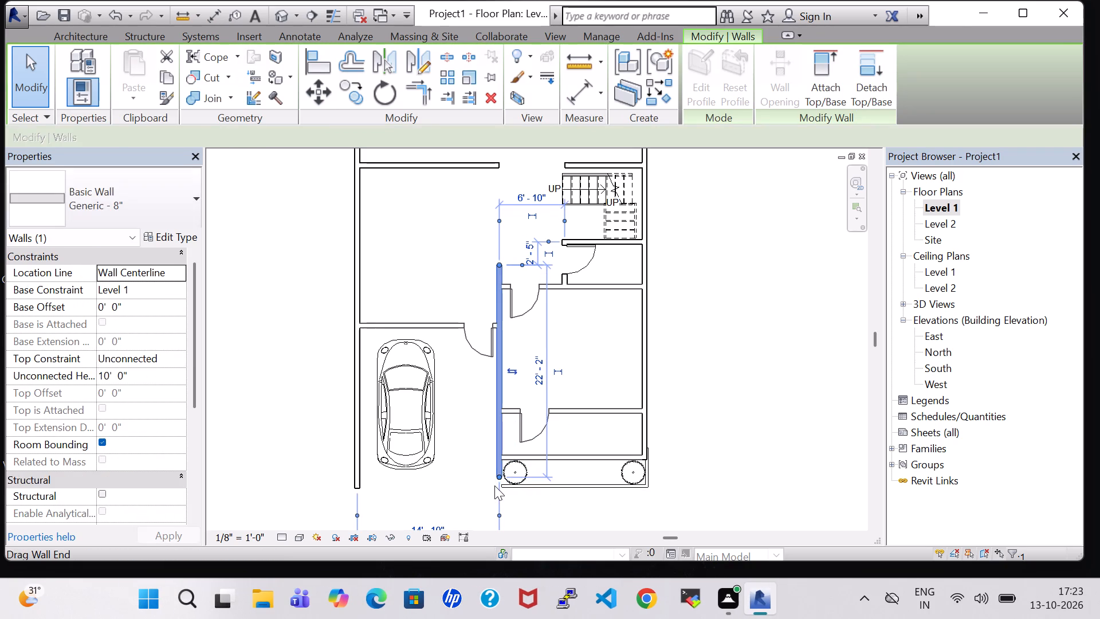
key(Up)
key(Up)
key(Up)
key(Up)
key(Up)
key(Up)
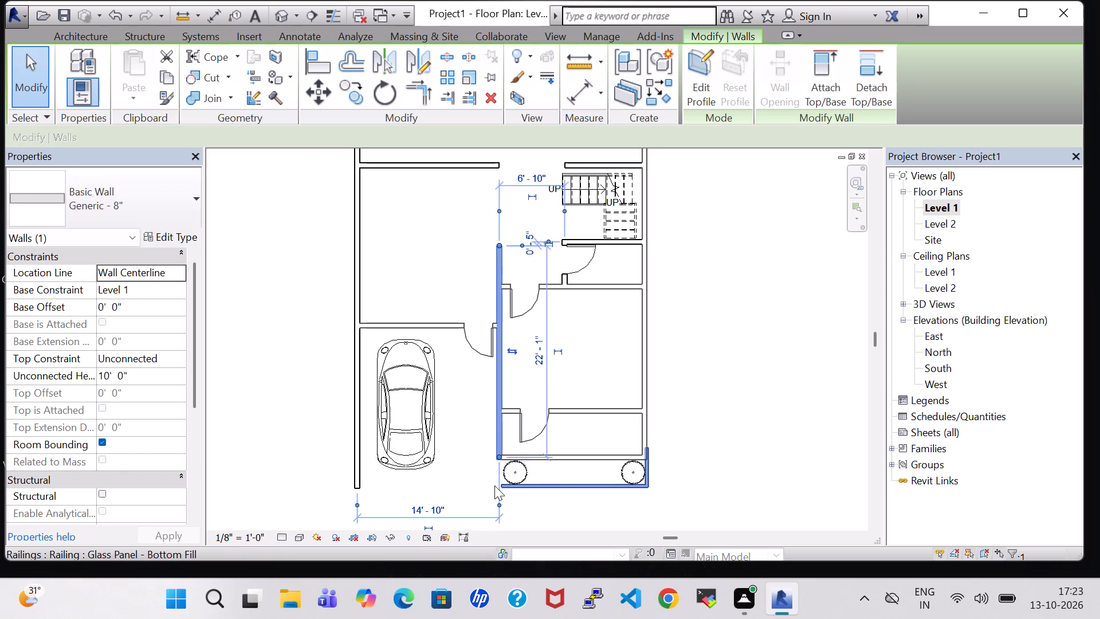
scroll(494, 485, up, 6)
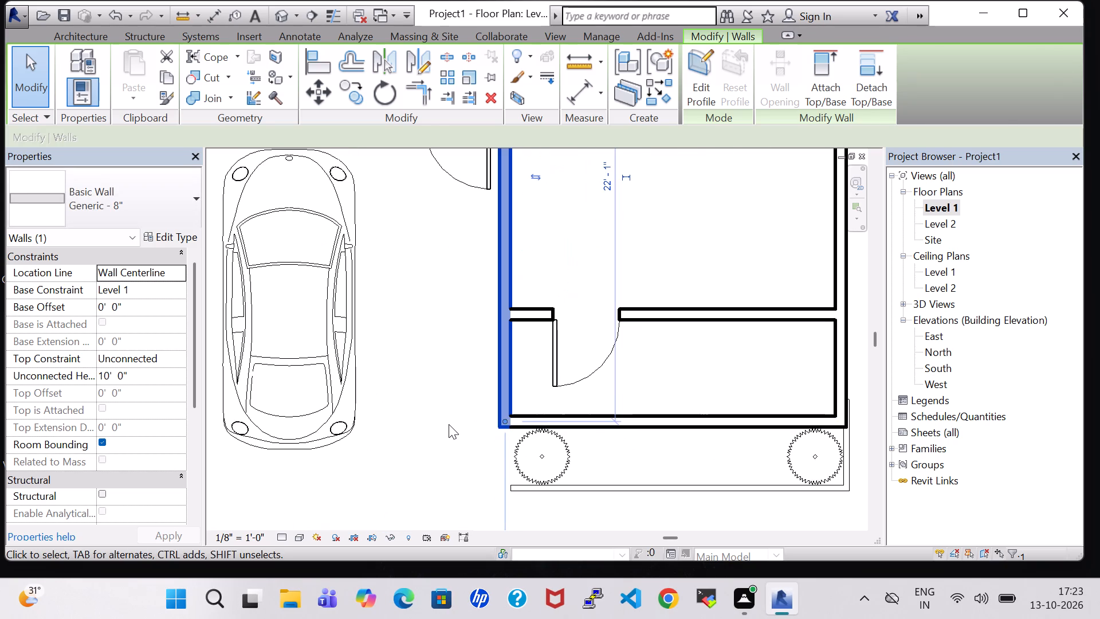
click(450, 424)
scroll(465, 424, down, 7)
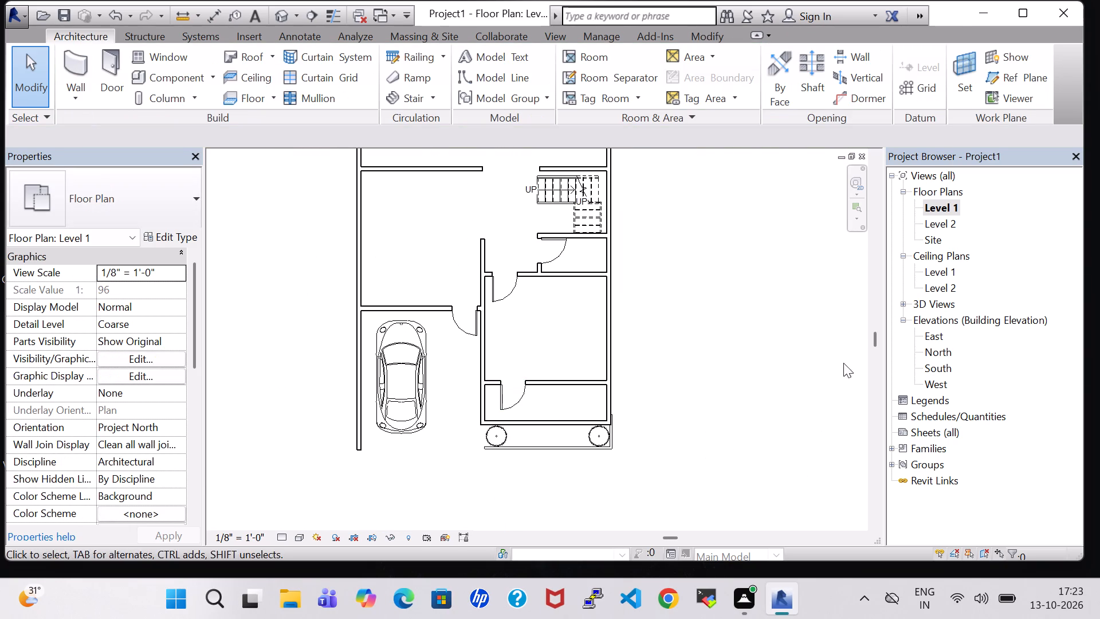
click(811, 360)
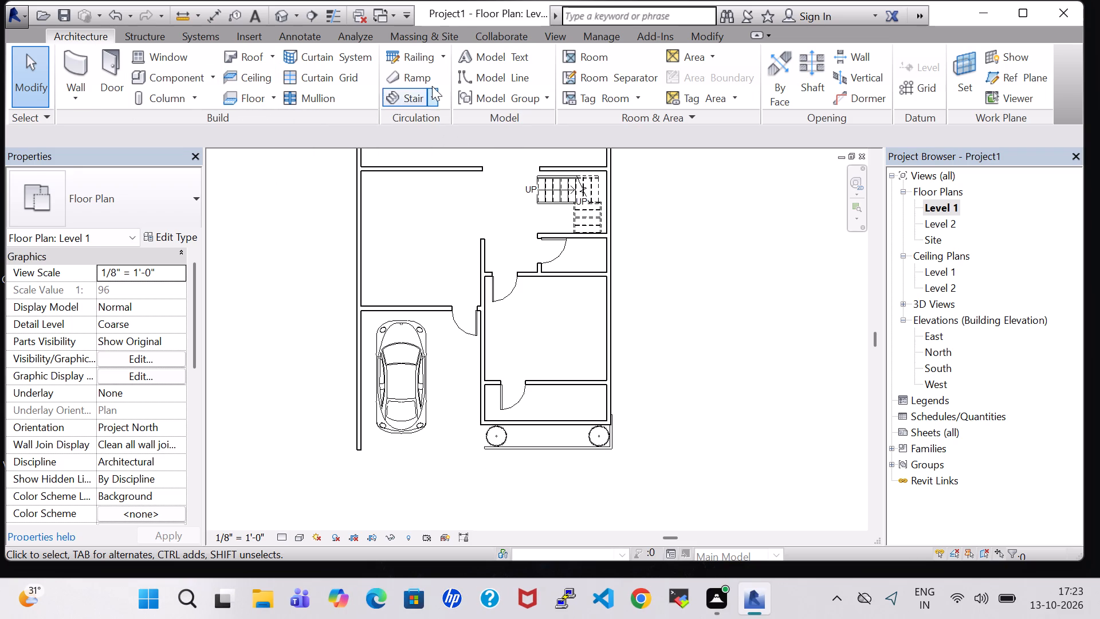
Start a railing path with a 3' line running forward from the front wall's corner beside the car parking.
click(412, 60)
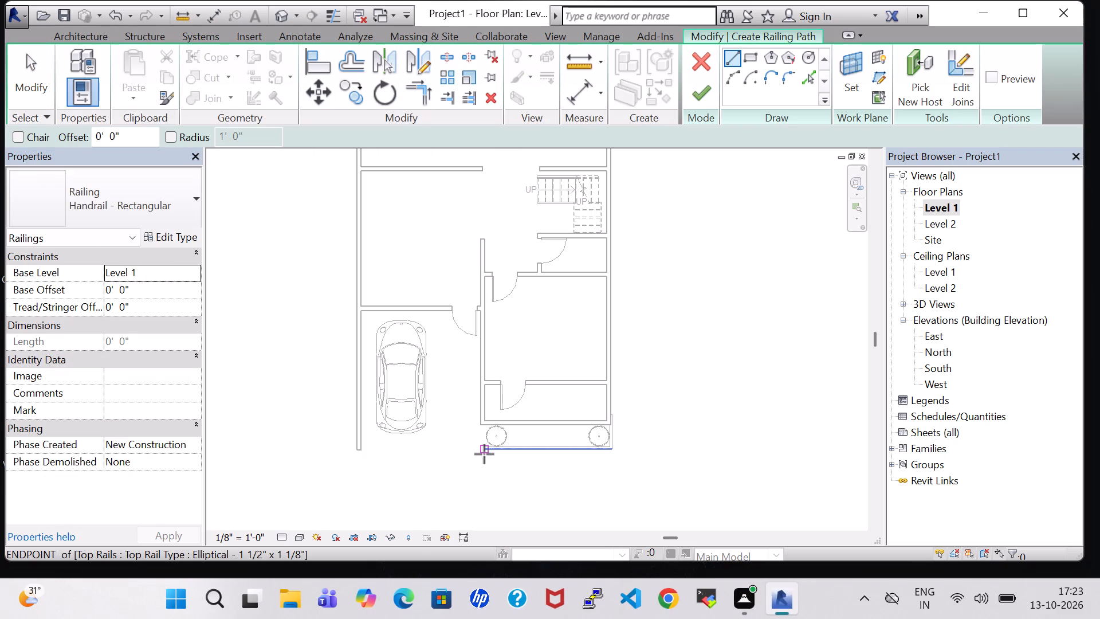
click(484, 454)
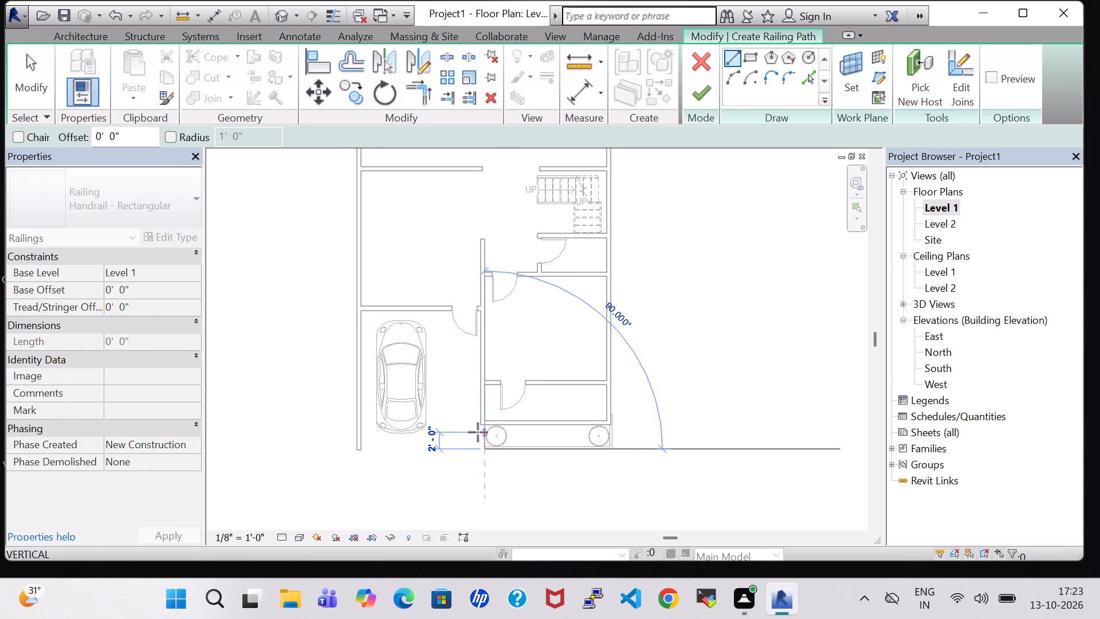
scroll(478, 432, up, 4)
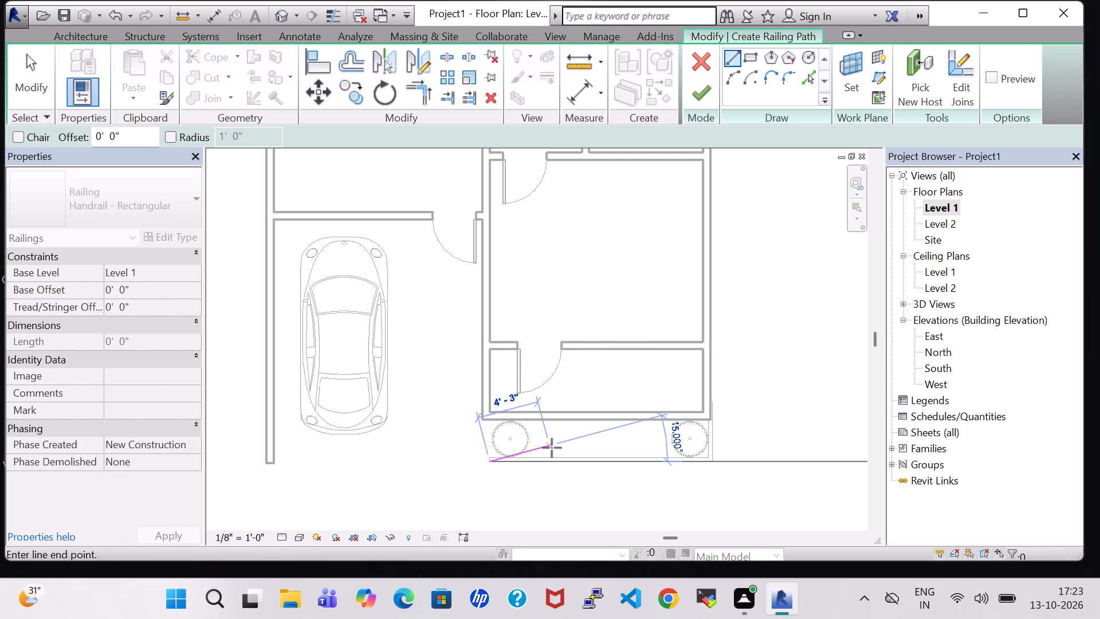
key(Escape)
key(Escape)
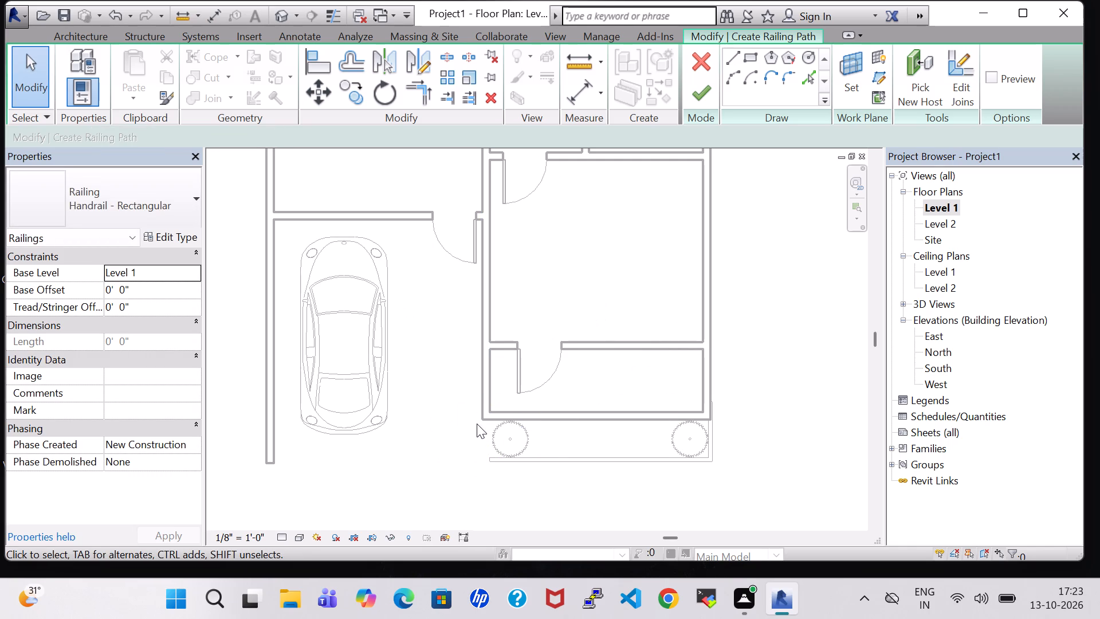
click(733, 63)
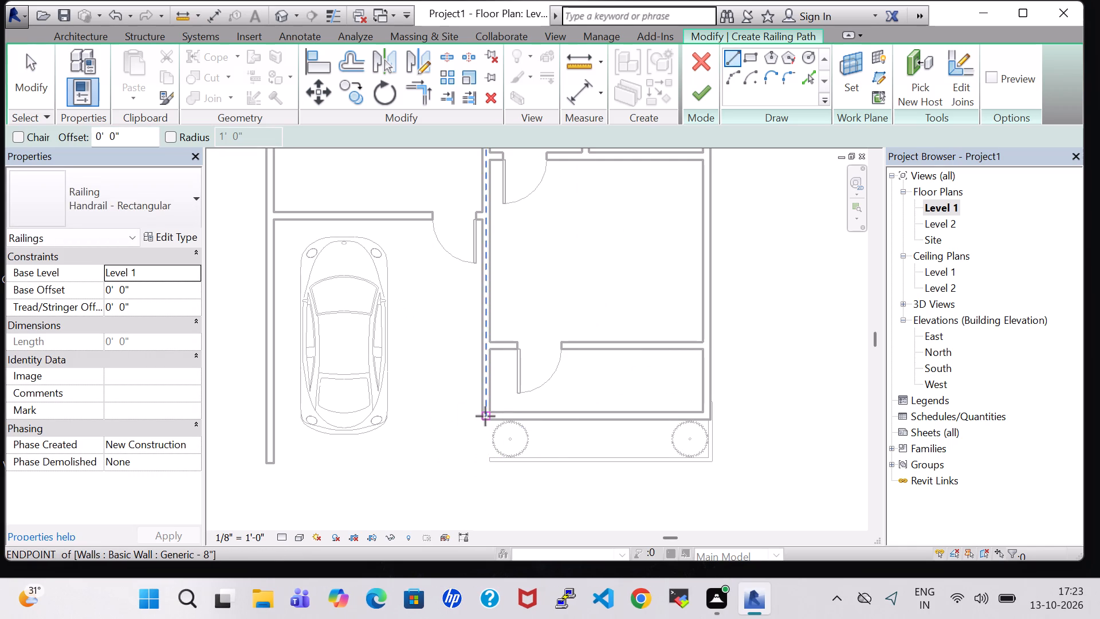
click(481, 422)
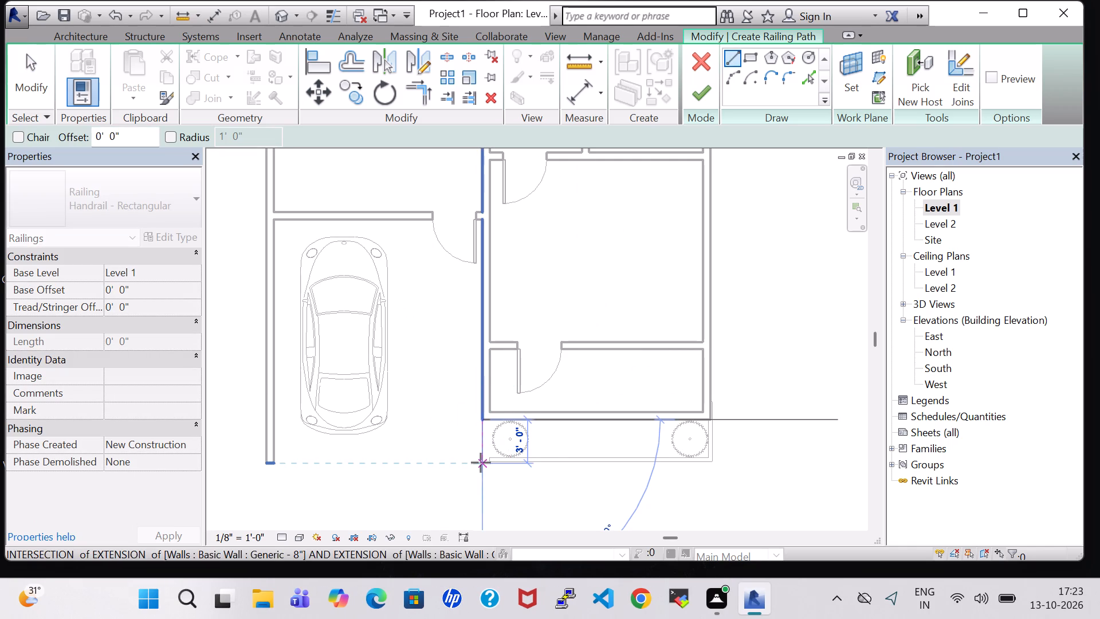
click(481, 463)
key(Escape)
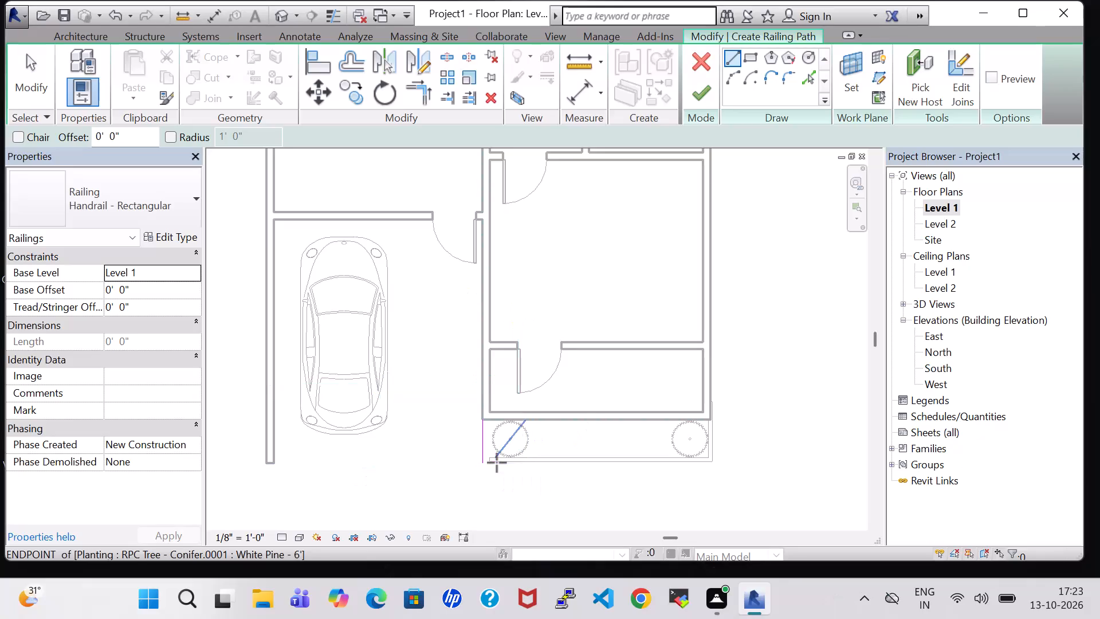
Continue the railing path about 15' 10" along the front and 3' back to the front wall, and finish the railing.
scroll(482, 464, up, 7)
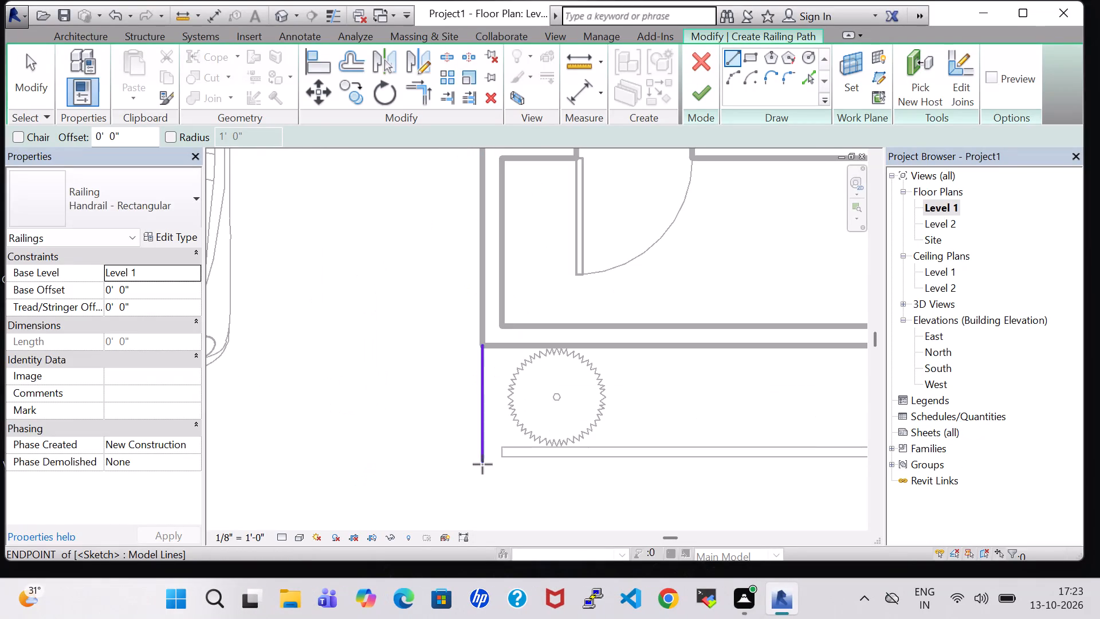
scroll(482, 464, up, 1)
click(481, 462)
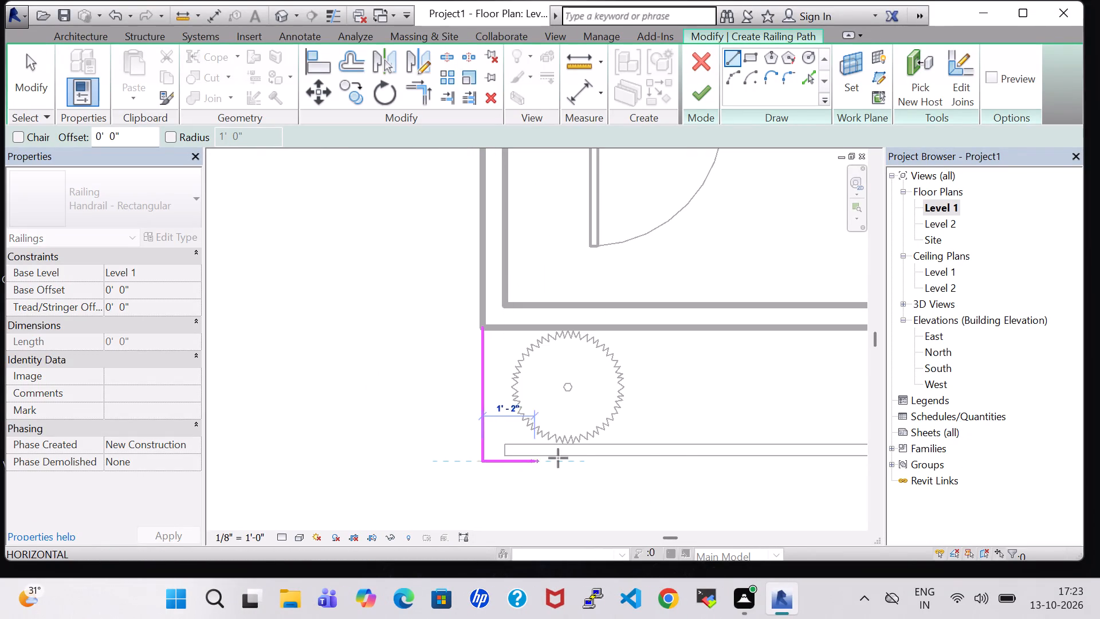
scroll(679, 456, down, 5)
middle_drag(679, 456, 677, 456)
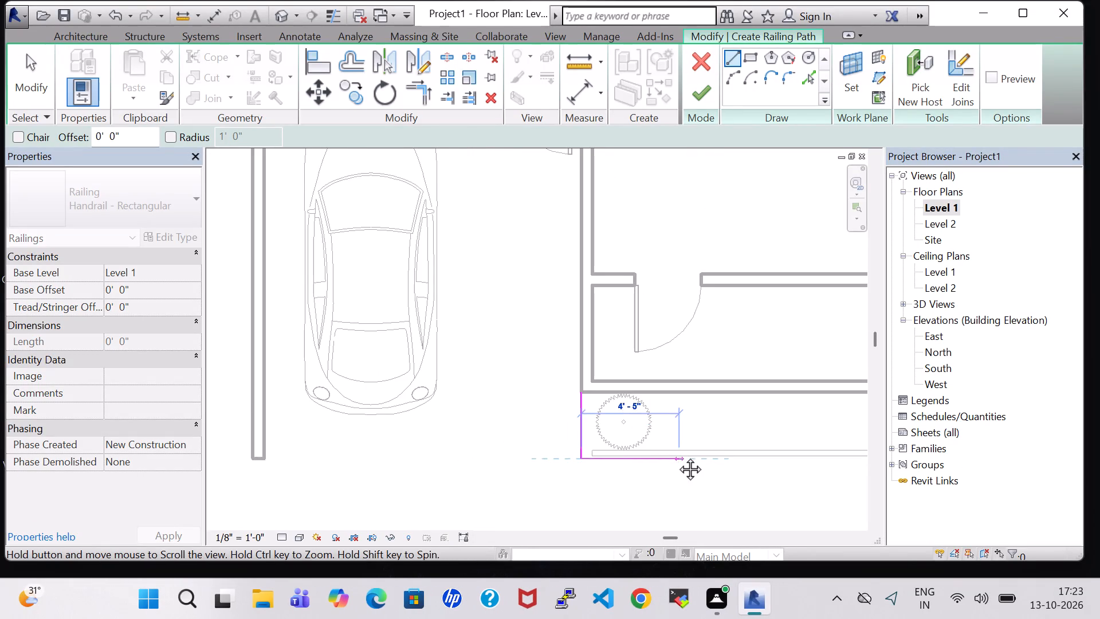
middle_drag(677, 456, 451, 449)
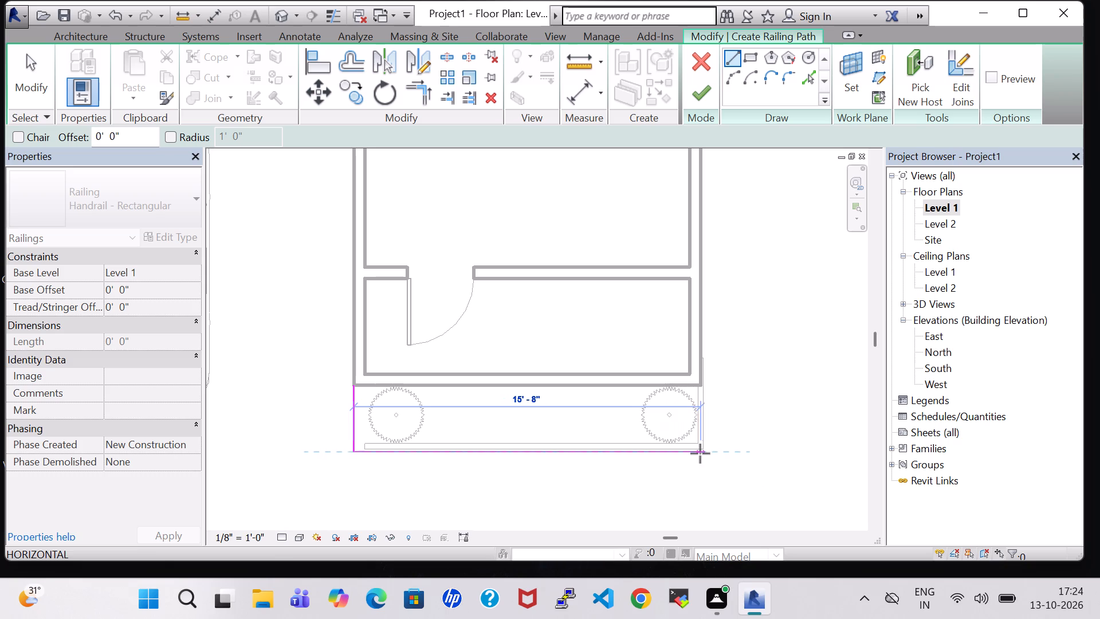
double_click(704, 453)
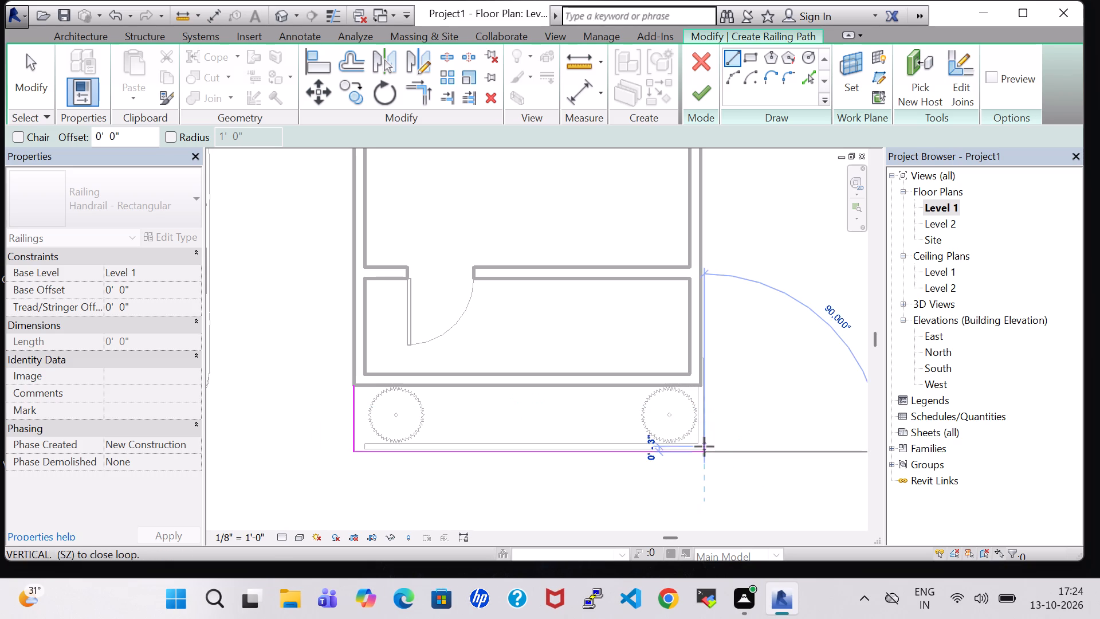
click(701, 386)
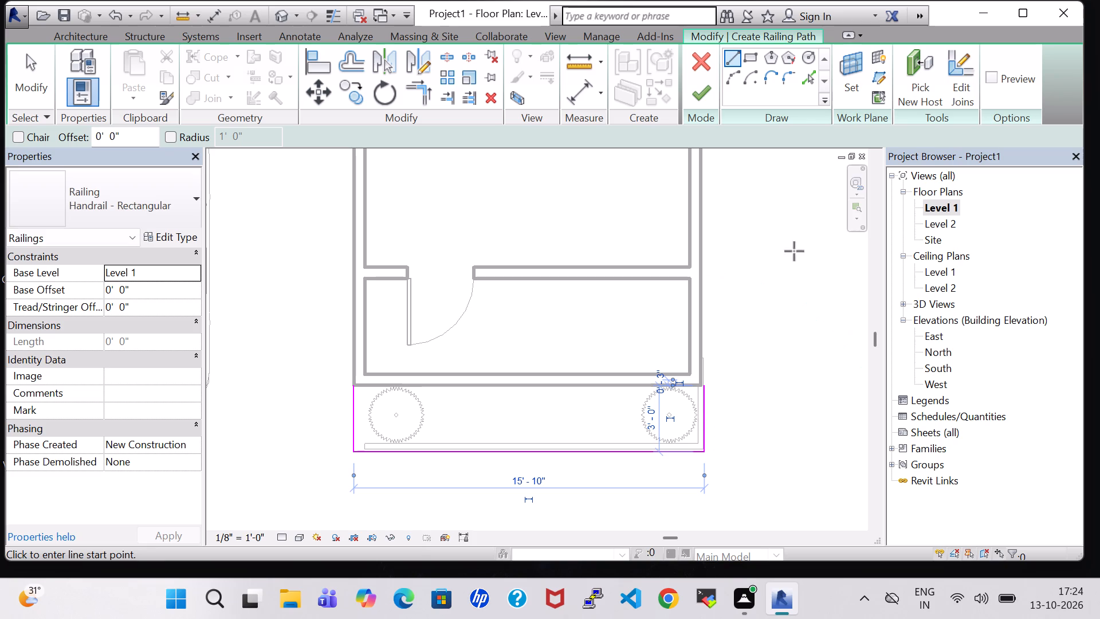
click(710, 97)
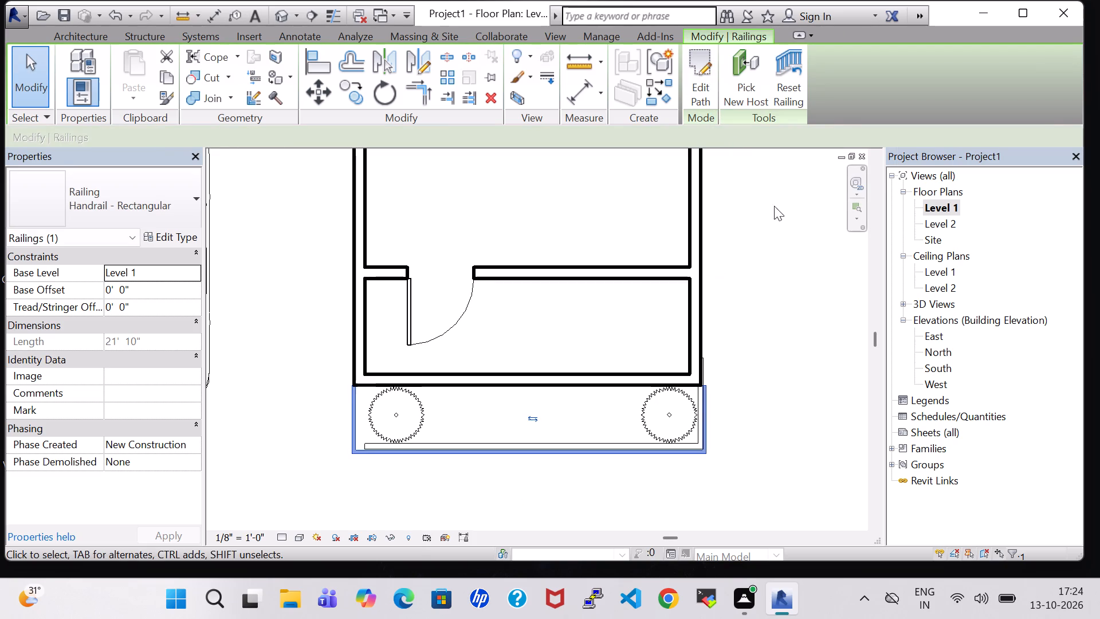
Delete the old Glass Panel - Bottom Fill railing inside the new railing around the front planted area.
scroll(647, 361, up, 3)
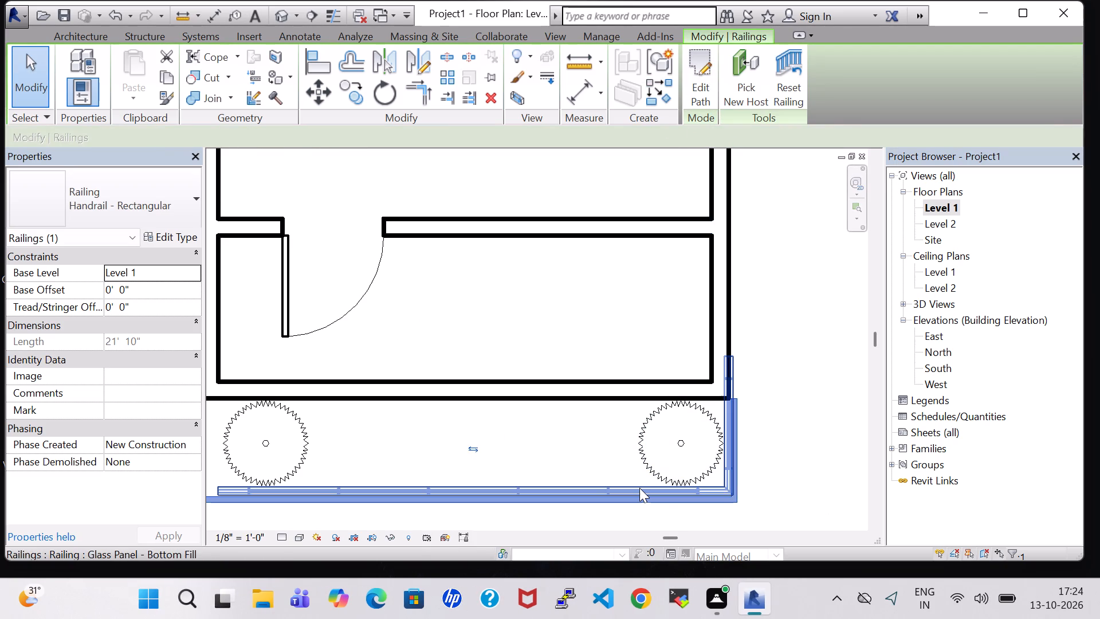
click(639, 488)
key(Delete)
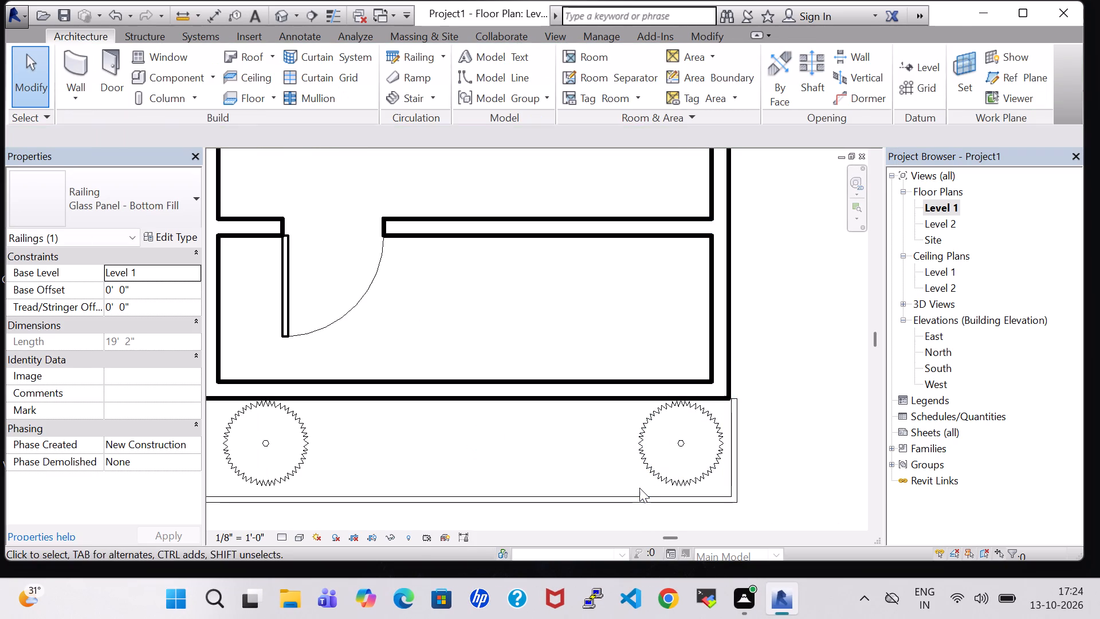
Change the new front railing's type to Glass Panel - Bottom Fill.
click(737, 467)
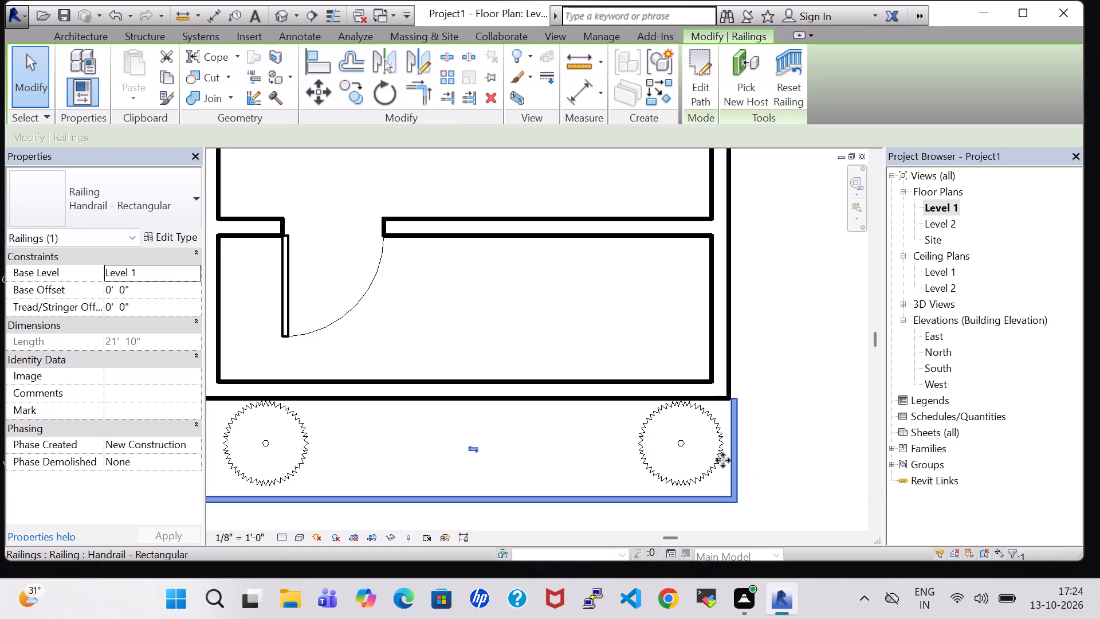
click(168, 200)
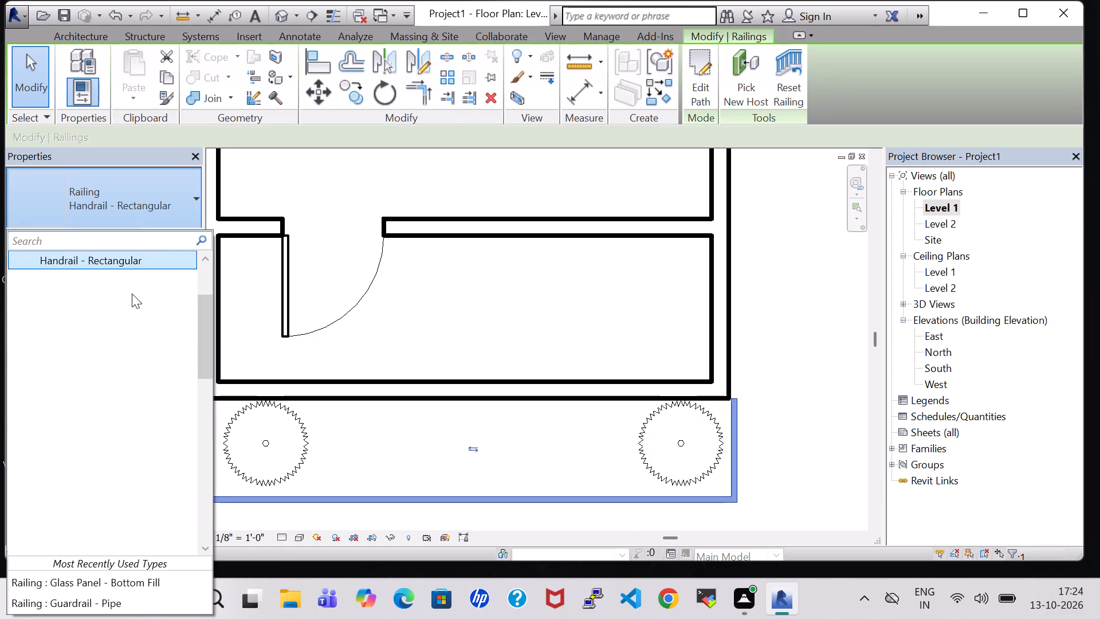
scroll(132, 293, up, 3)
click(132, 284)
scroll(596, 430, down, 5)
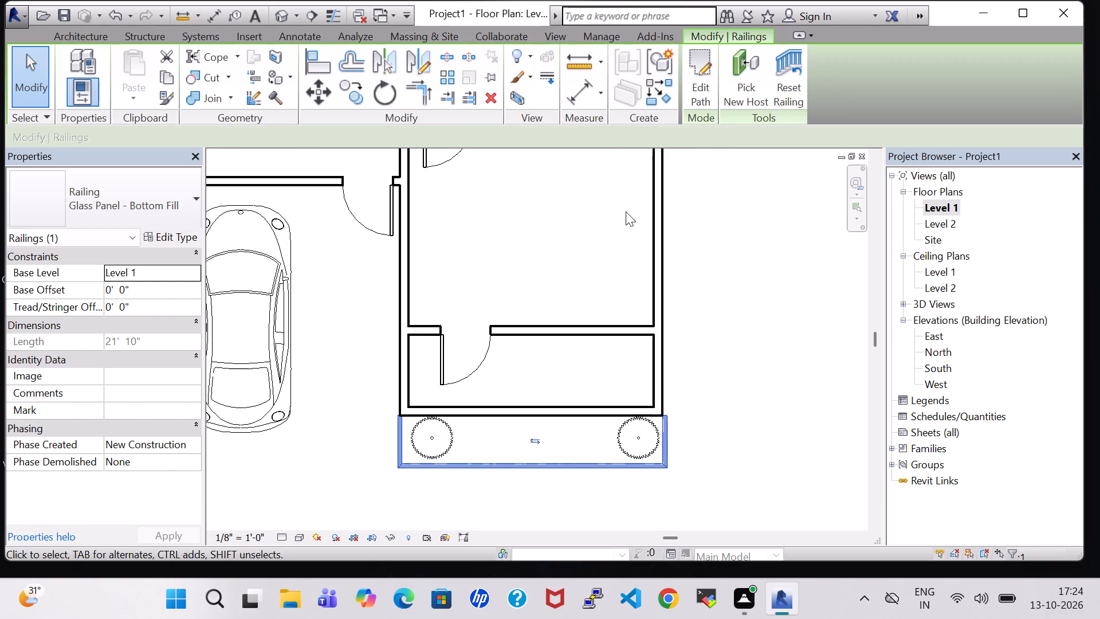
Open the 3D view and examine the three-sided glass railing around the front planted area and the adjoining car parking.
click(272, 10)
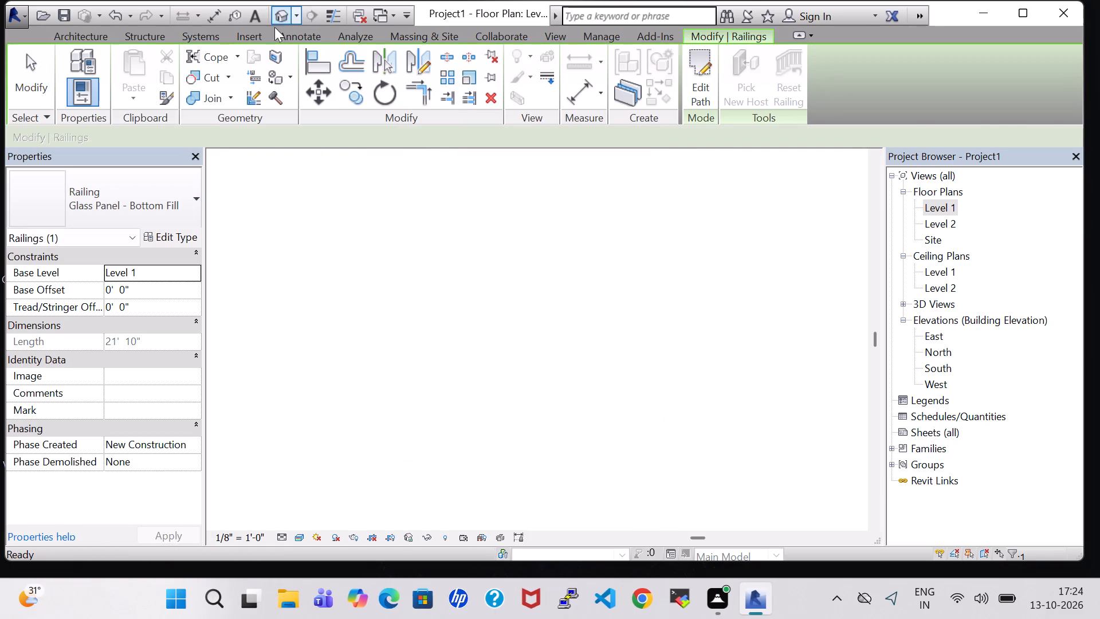
middle_drag(573, 471, 641, 485)
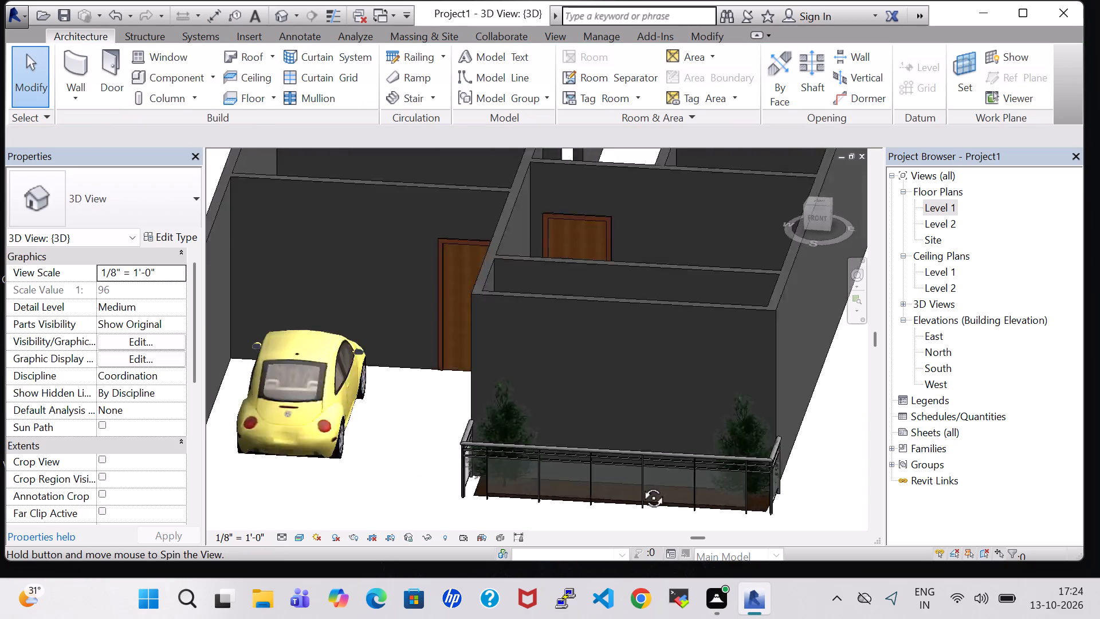
middle_drag(641, 485, 647, 485)
shift+middle_drag(647, 485, 676, 494)
middle_drag(692, 496, 614, 458)
scroll(692, 496, up, 1)
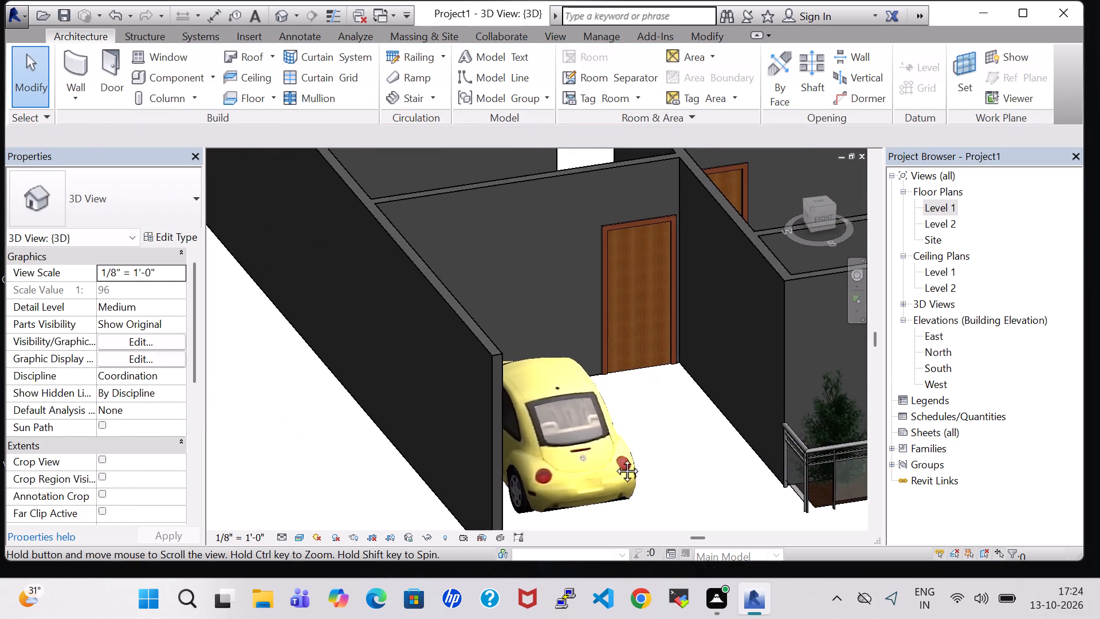
middle_drag(614, 458, 378, 369)
shift+middle_drag(740, 388, 667, 396)
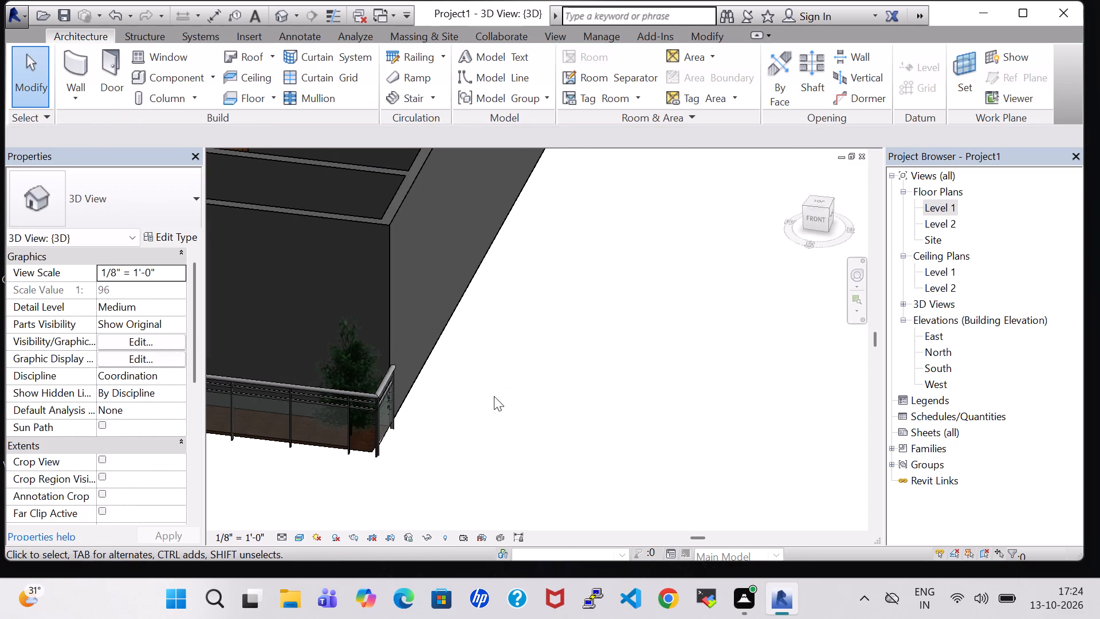
shift+middle_drag(434, 436, 461, 391)
scroll(462, 391, down, 4)
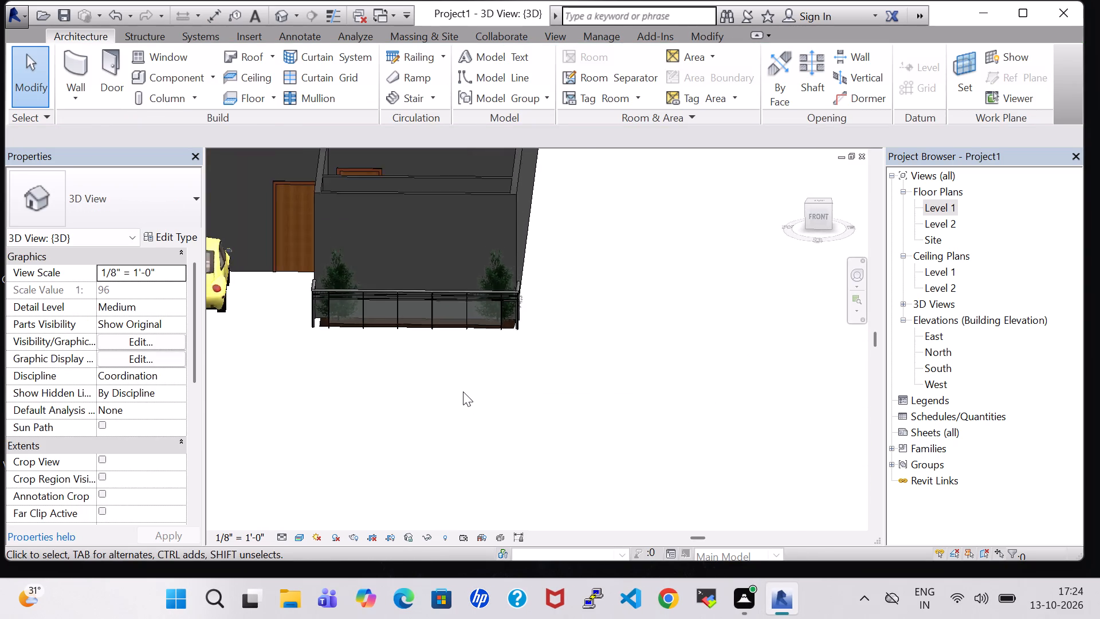
scroll(463, 391, up, 1)
shift+middle_drag(463, 391, 541, 420)
shift+middle_drag(541, 420, 493, 406)
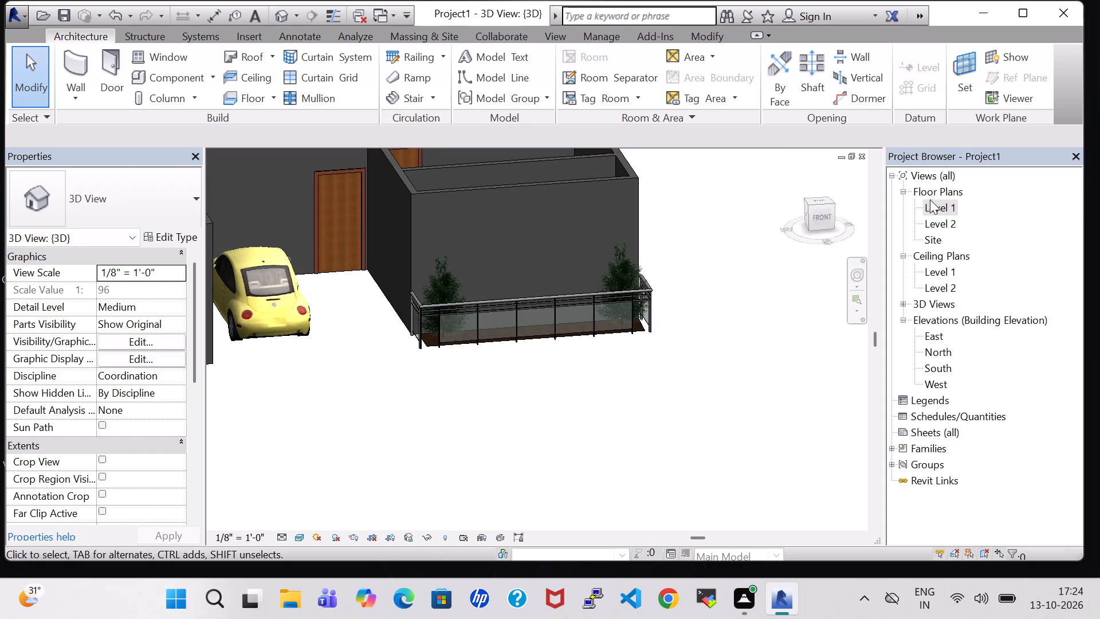
In the Level 1 plan, load the Chair-Task family from the Seating folder of the Furniture library.
double_click(939, 203)
scroll(752, 320, down, 2)
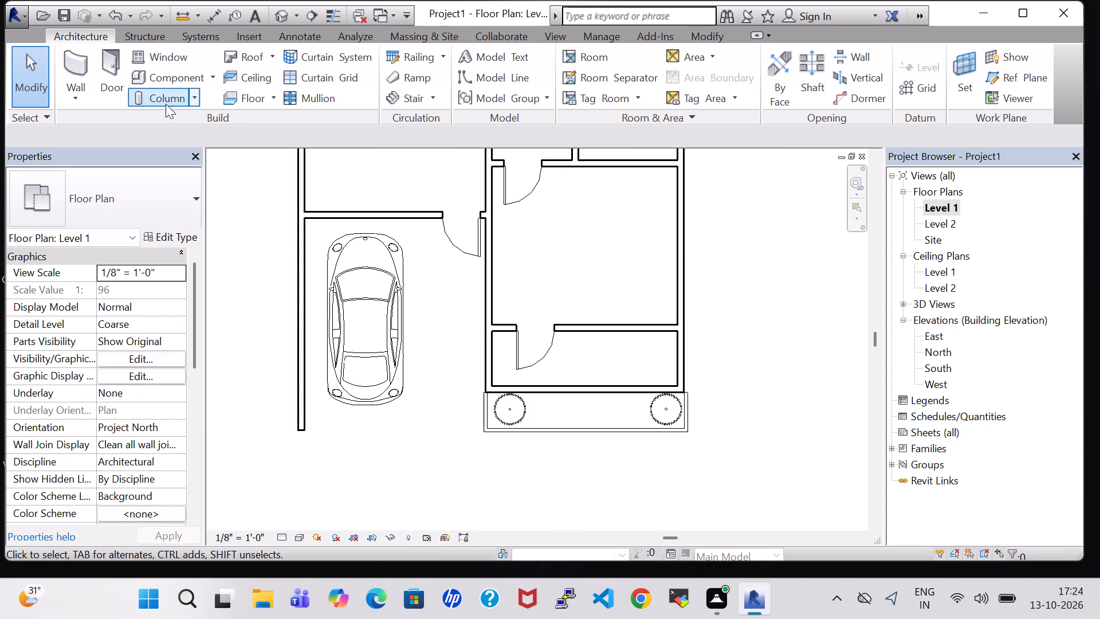
click(168, 79)
click(708, 79)
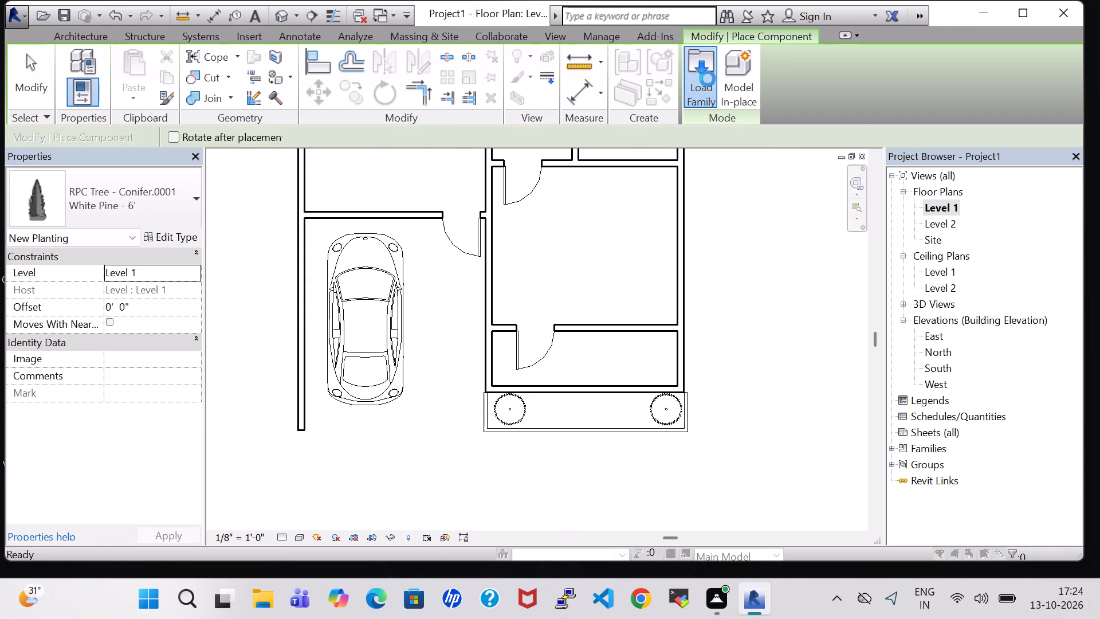
double_click(641, 387)
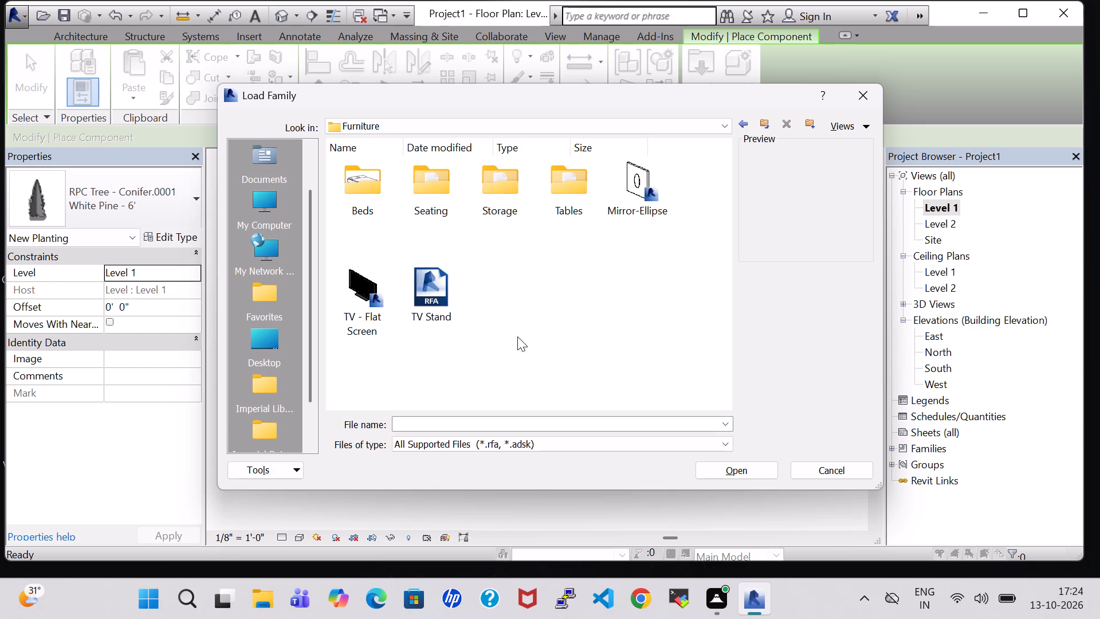
double_click(441, 197)
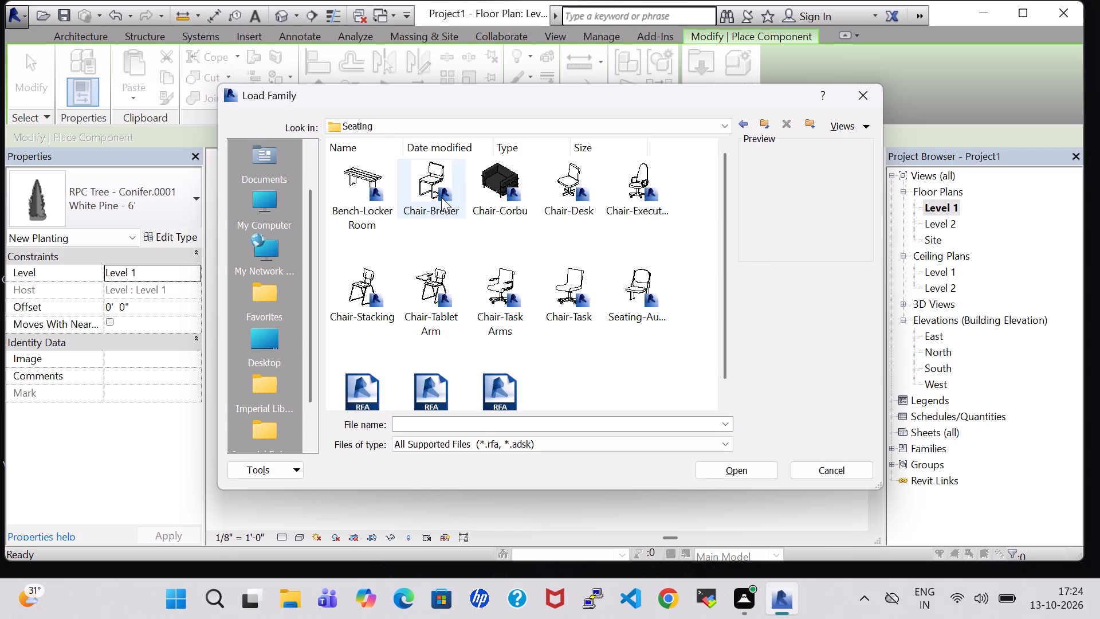
click(583, 277)
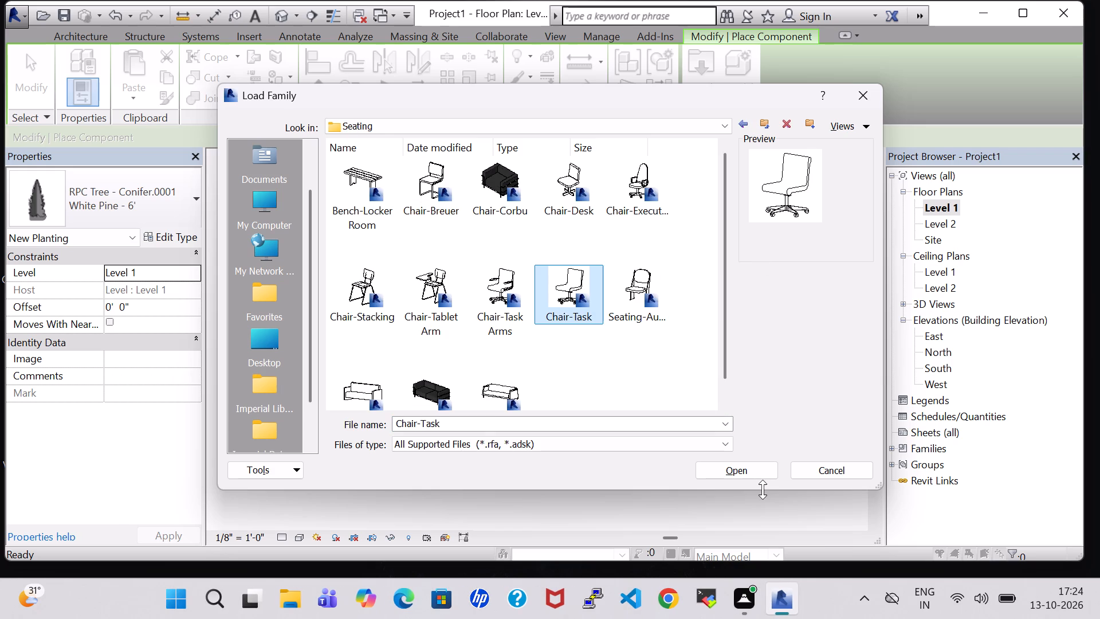
click(756, 480)
click(763, 472)
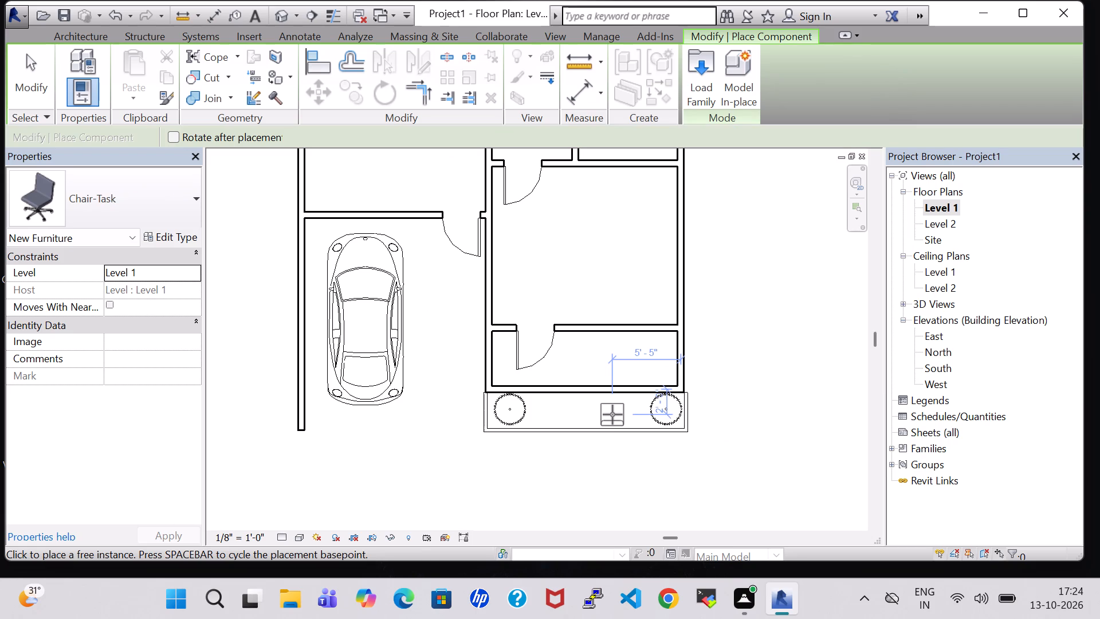
Place two Chair-Task chairs facing each other between the trees in the front planted area, about 2' 0" from the front wall.
key(space)
key(space)
key(space)
scroll(612, 414, up, 4)
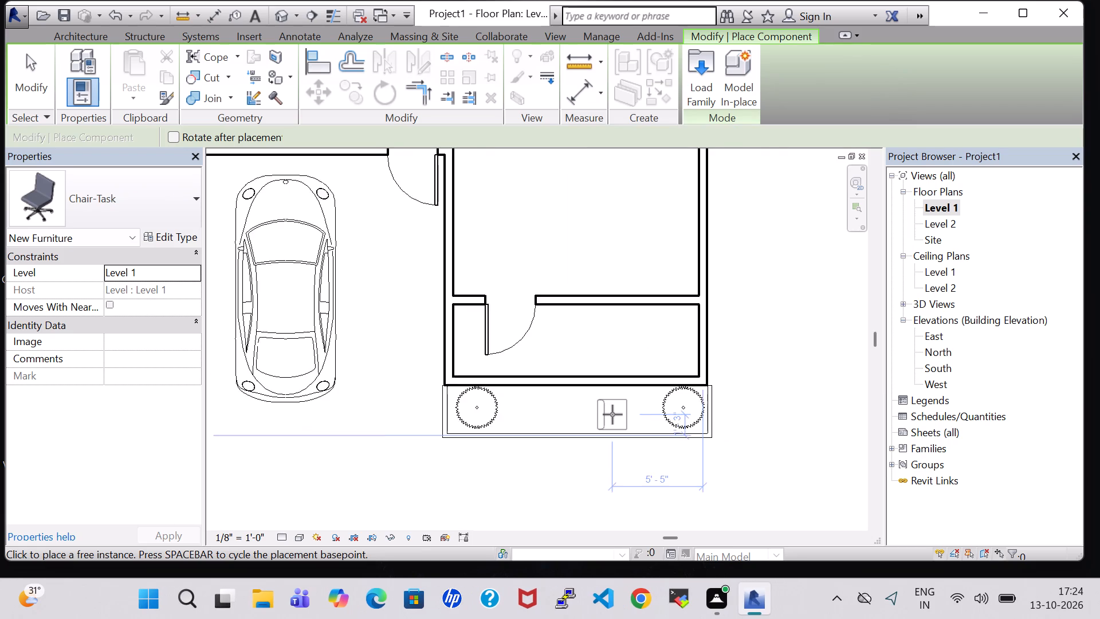
scroll(612, 414, up, 2)
key(space)
key(space)
click(612, 414)
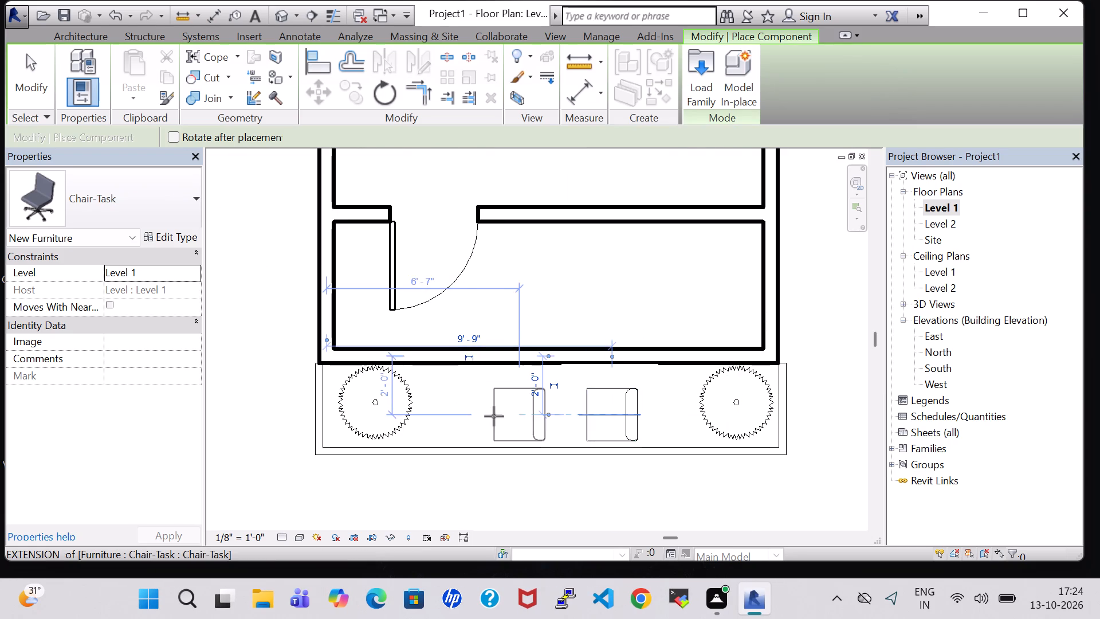
key(space)
key(space)
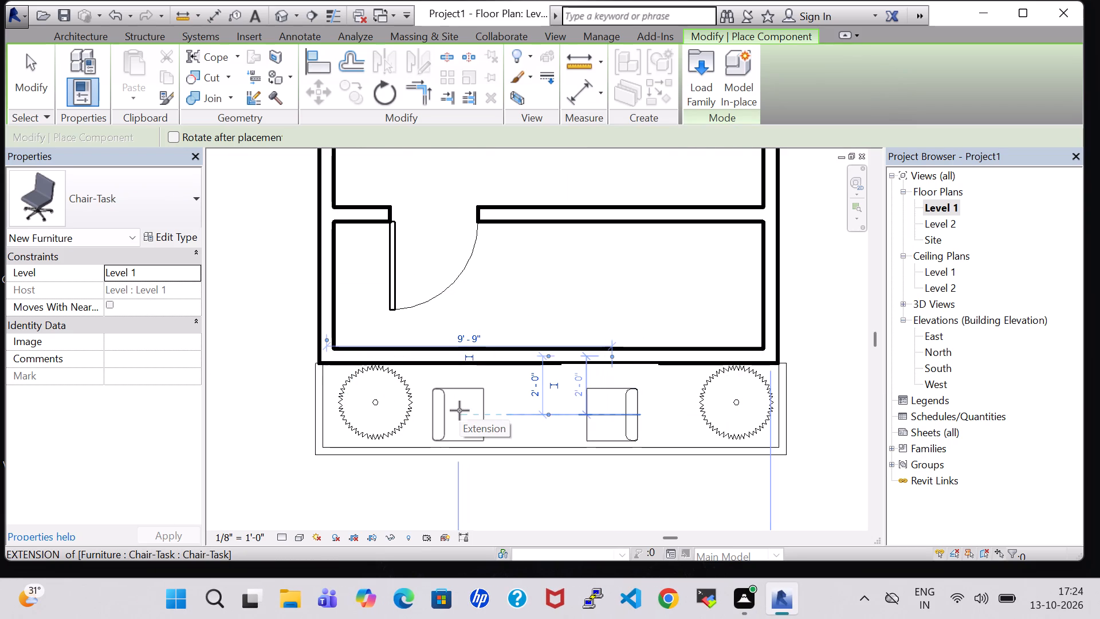
click(459, 410)
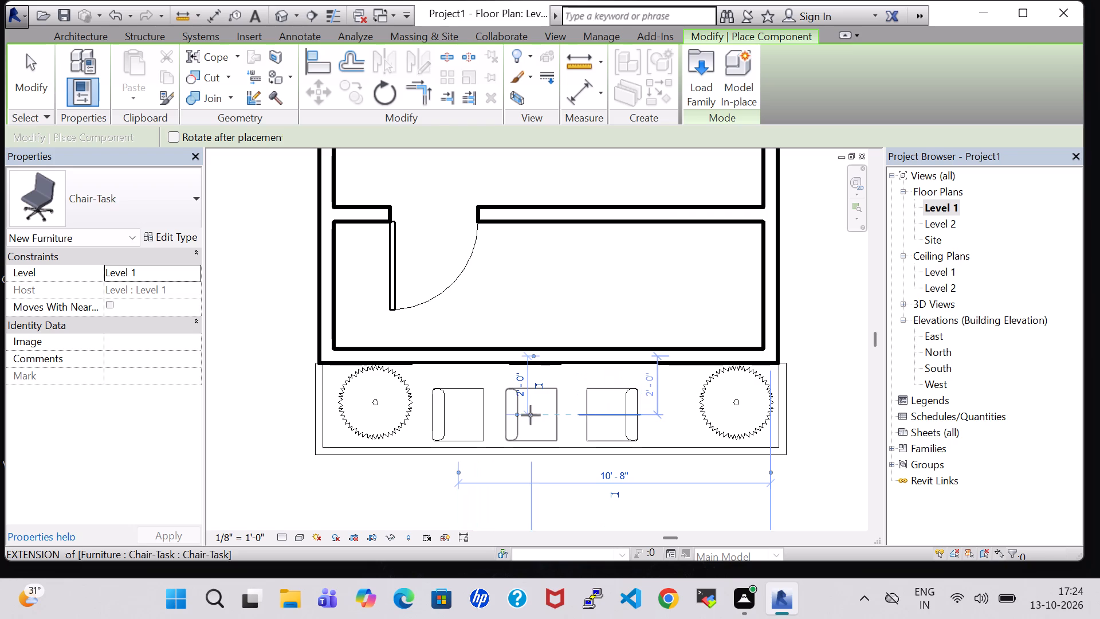
key(Escape)
key(Escape)
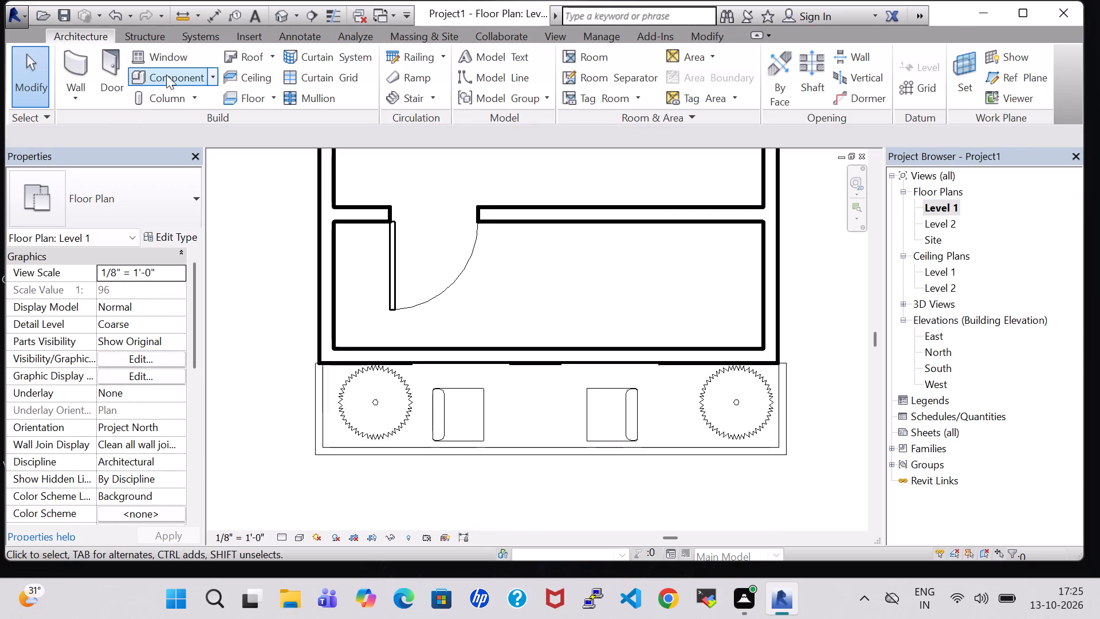
Load the Table-End family from the furniture Tables folder and place a 24" x 24" table midway between the two chairs.
click(155, 77)
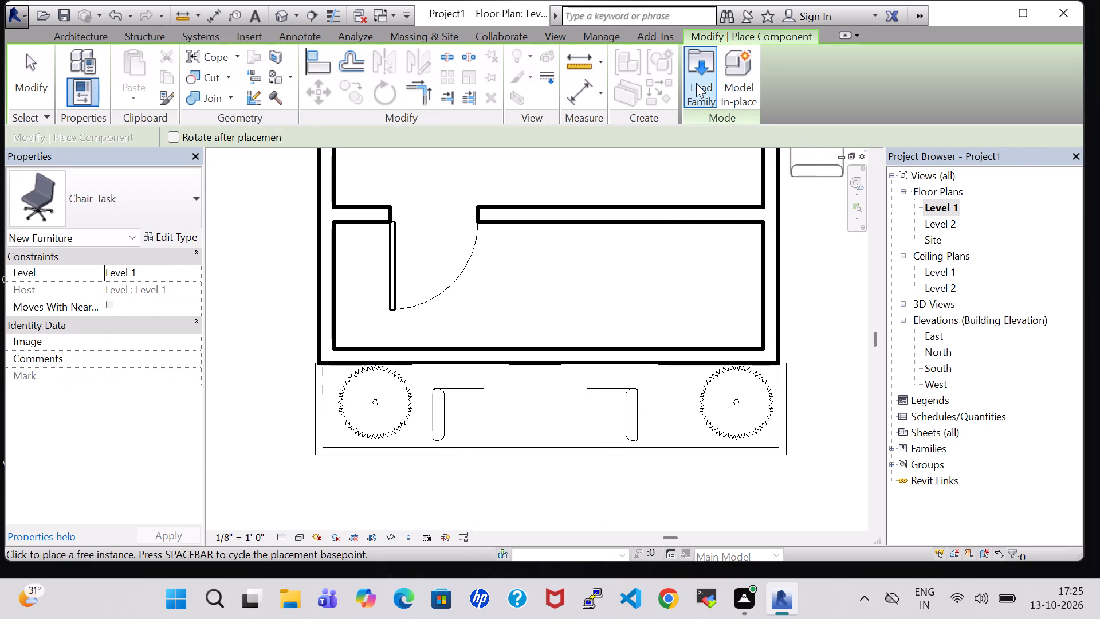
click(696, 83)
double_click(657, 393)
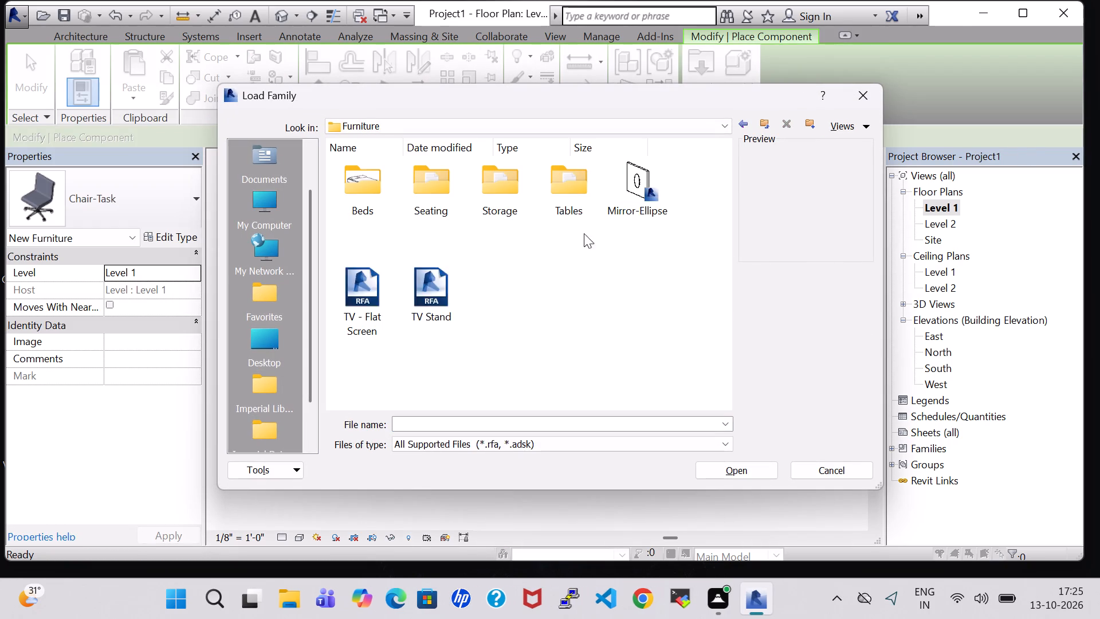
double_click(586, 200)
click(499, 286)
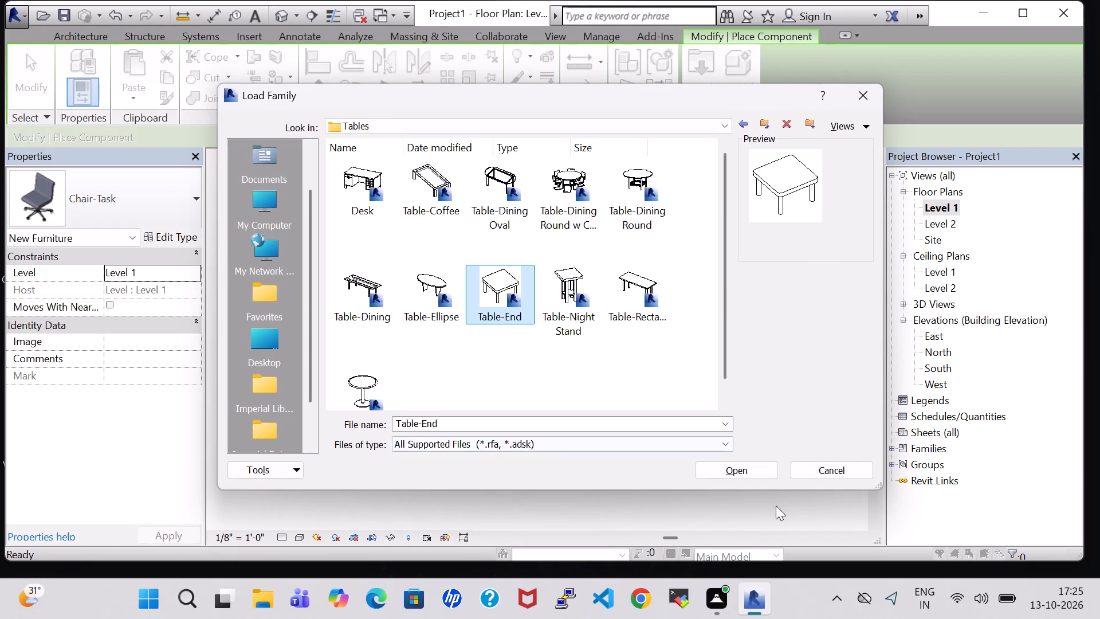
click(756, 478)
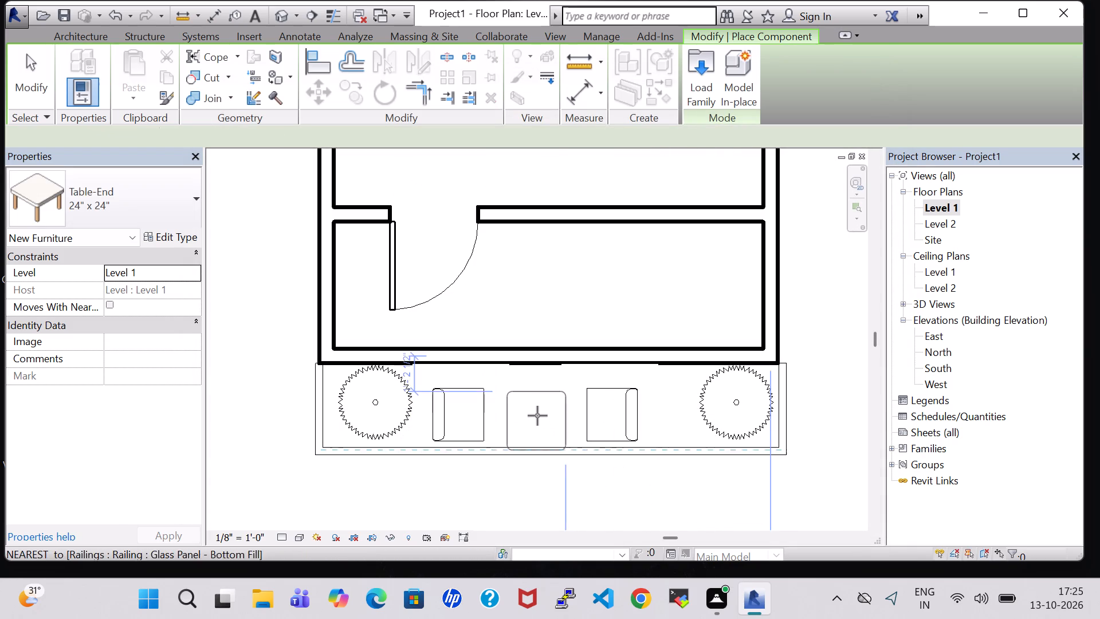
scroll(537, 411, up, 4)
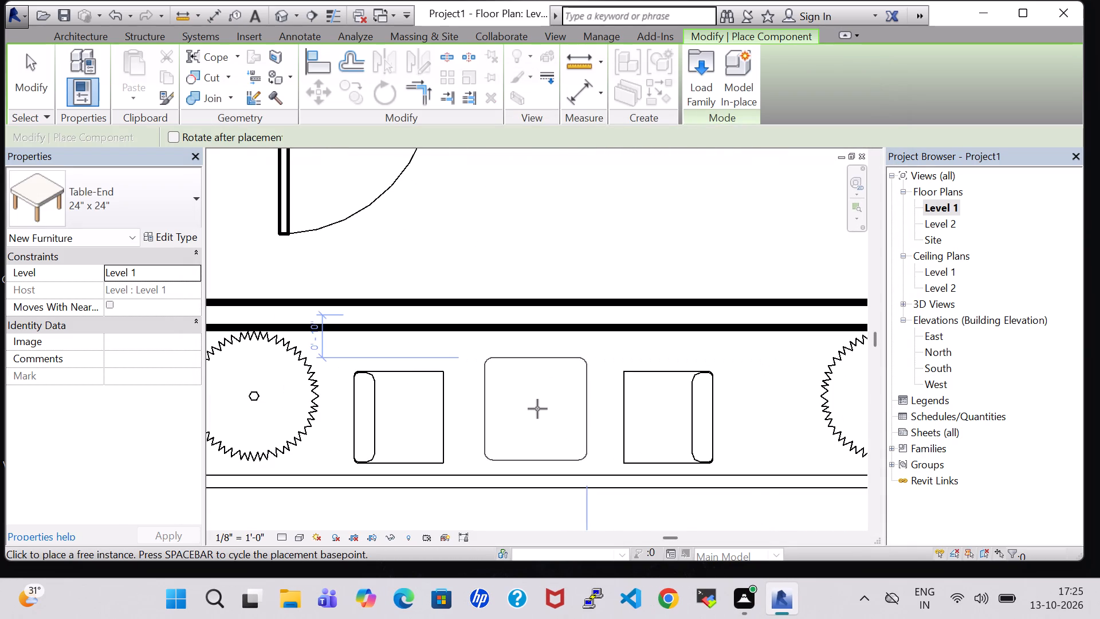
click(537, 409)
key(Escape)
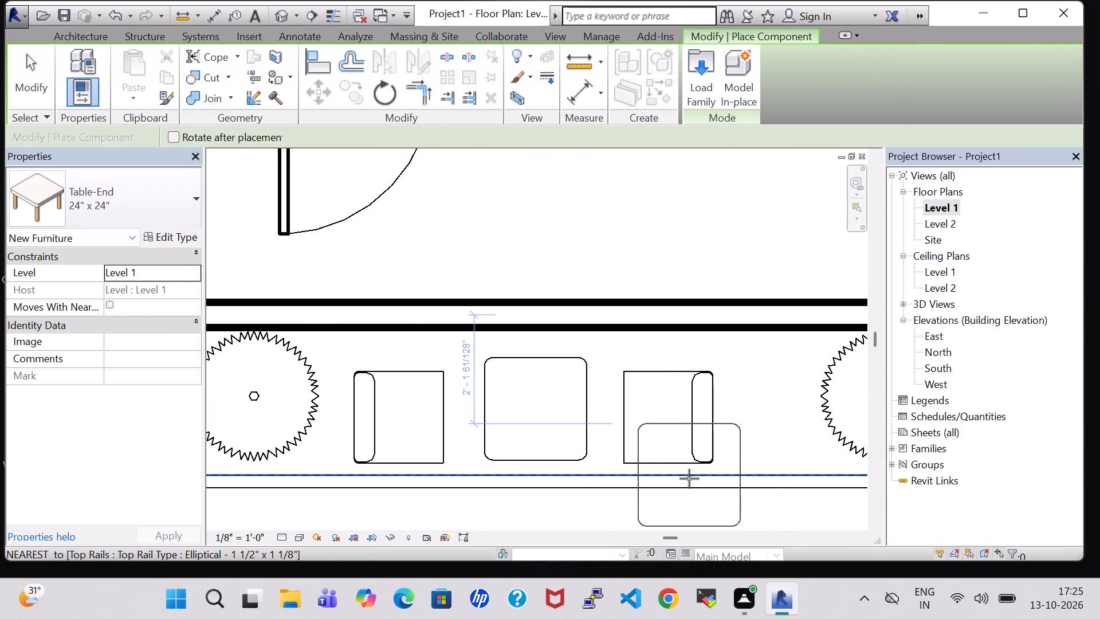
key(Escape)
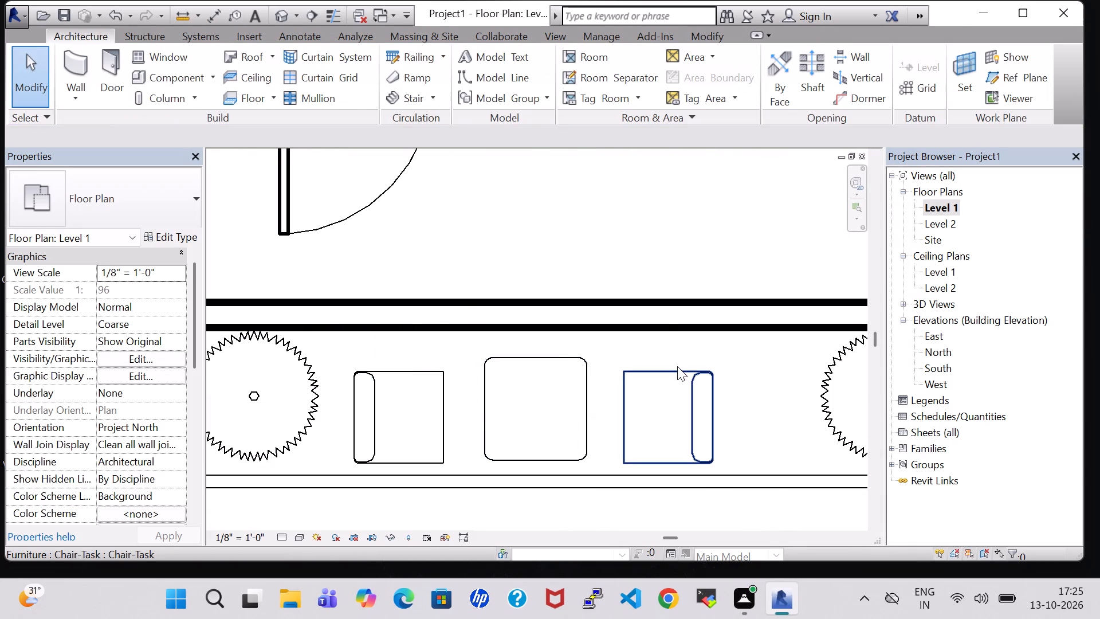
Nudge both front chairs one increment toward the front wall and one increment toward the table.
click(677, 366)
key(Up)
key(Left)
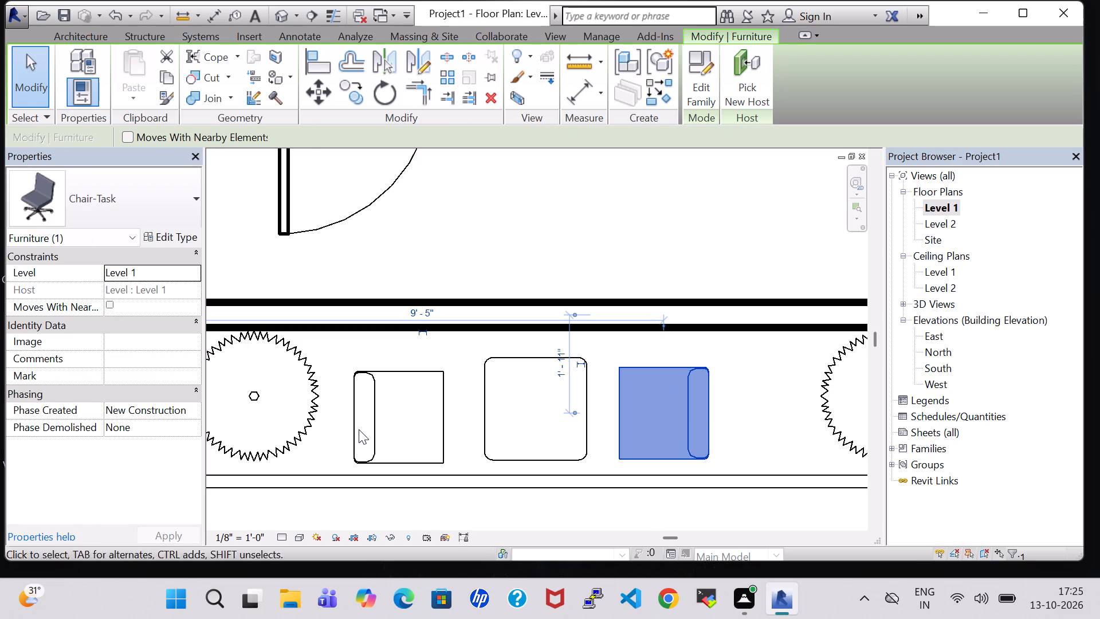
click(400, 382)
key(Up)
key(Right)
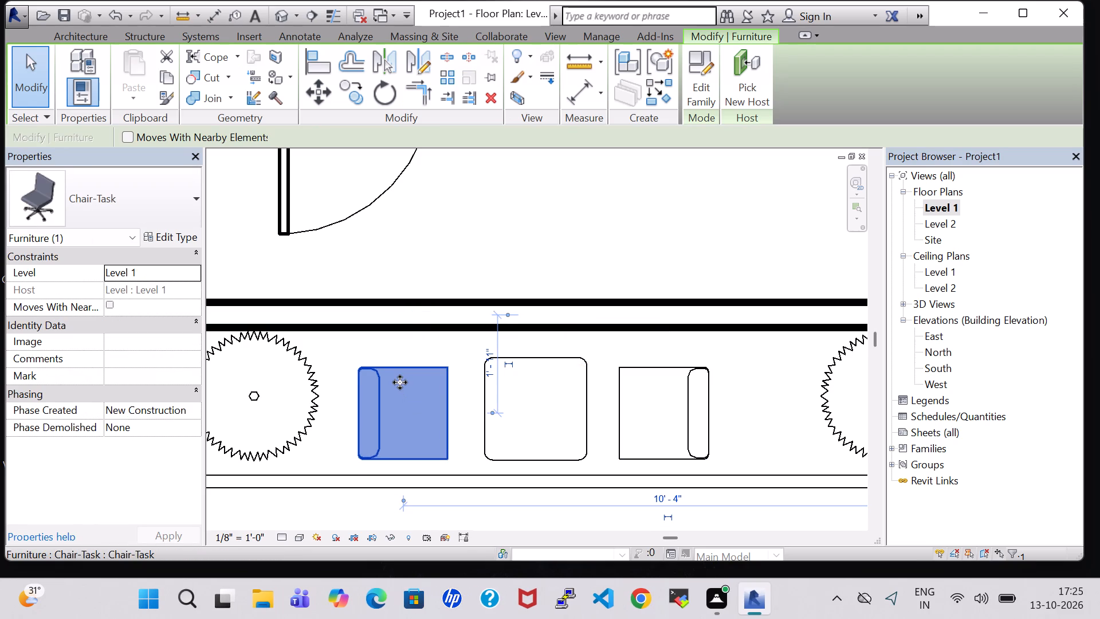
click(619, 249)
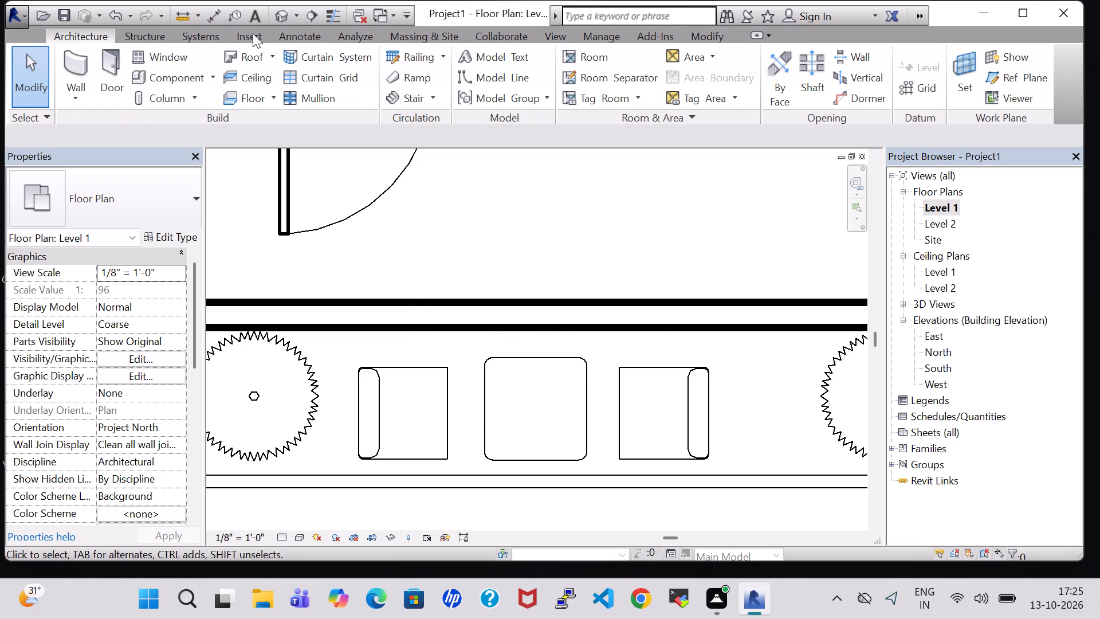
Open the 3D view and examine the chairs and table behind the front glass railing.
click(281, 15)
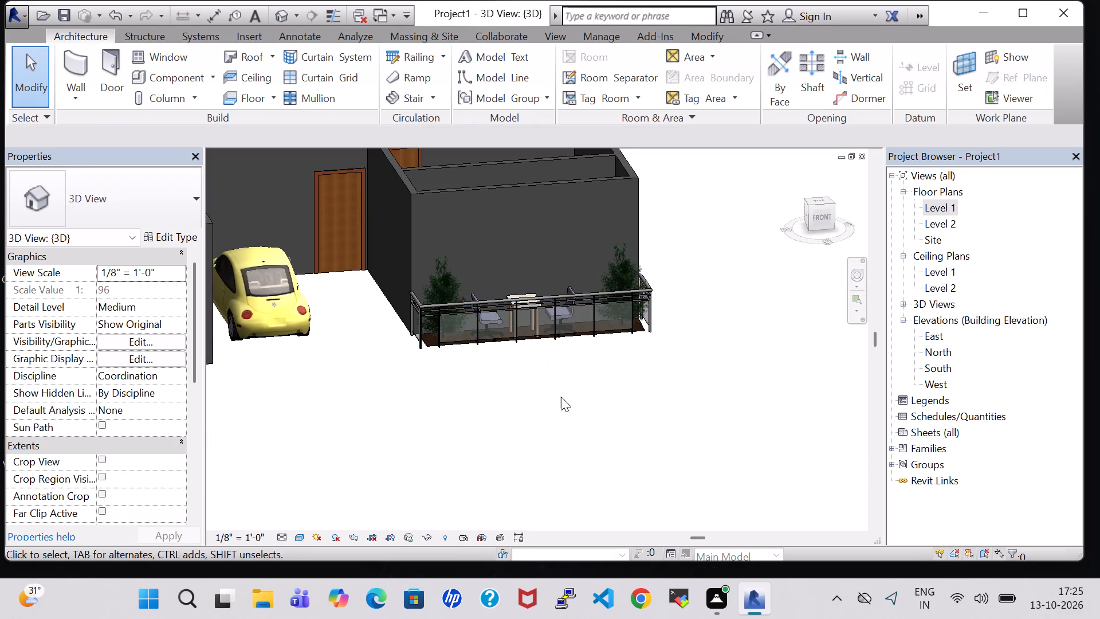
scroll(561, 397, up, 6)
scroll(561, 397, down, 4)
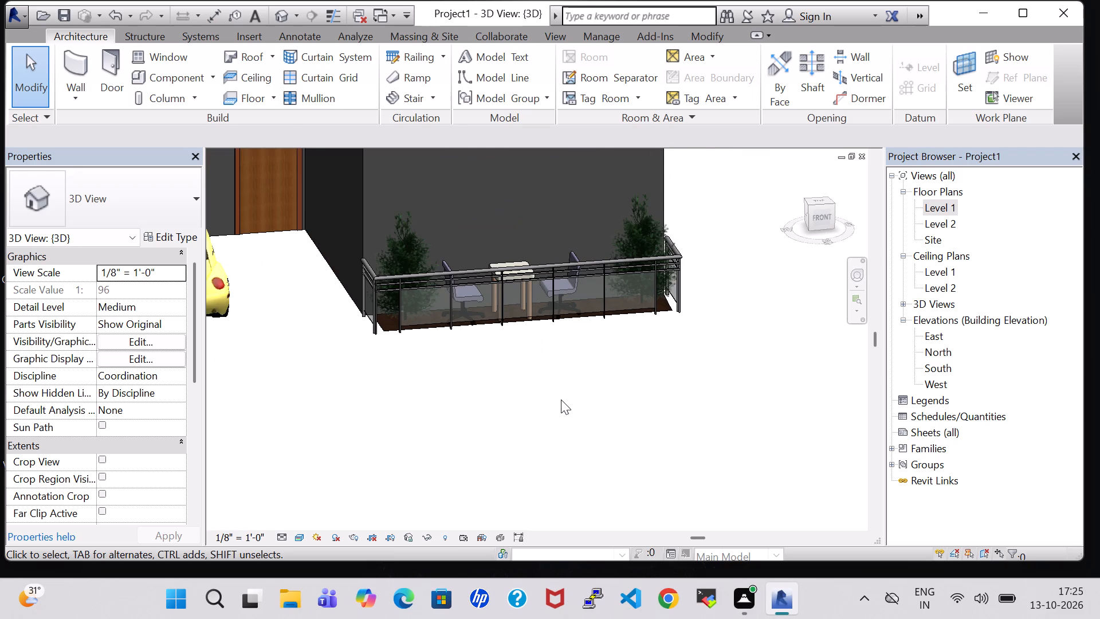
Return to the Level 1 plan's rear planted area and load the Table-Coffee family from the furniture Tables folder.
double_click(951, 209)
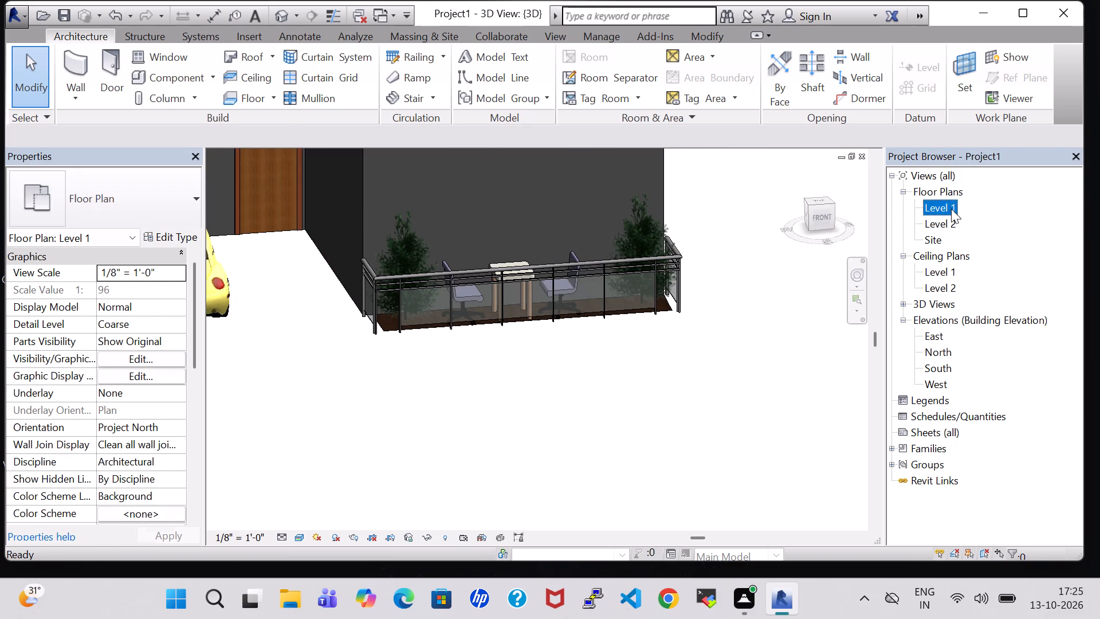
scroll(547, 432, down, 7)
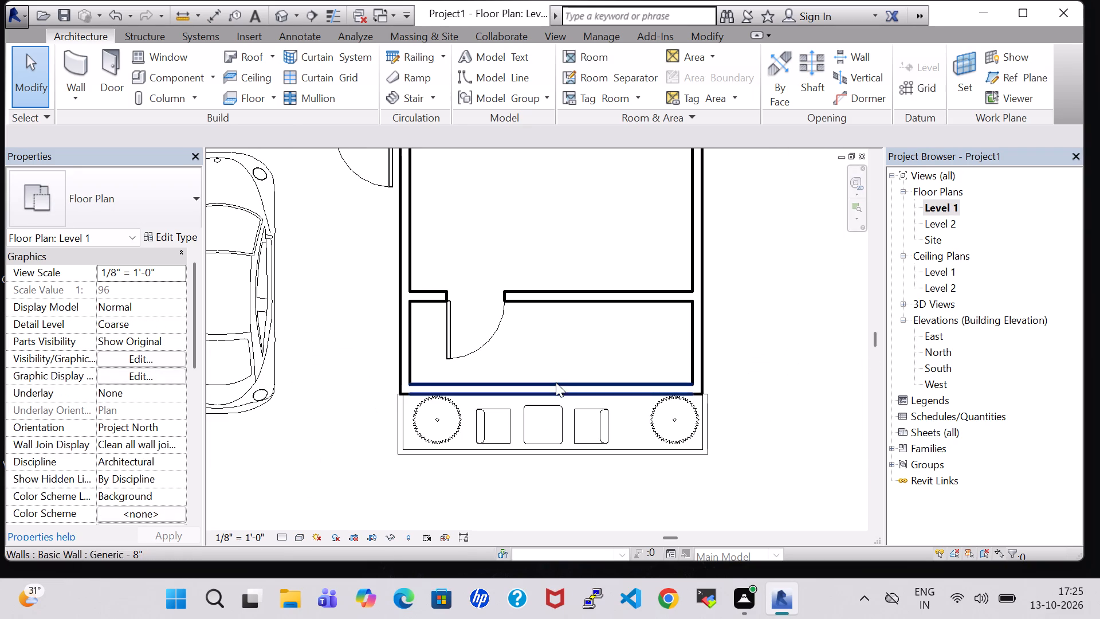
middle_drag(570, 347, 582, 530)
scroll(591, 460, down, 5)
middle_drag(721, 292, 729, 305)
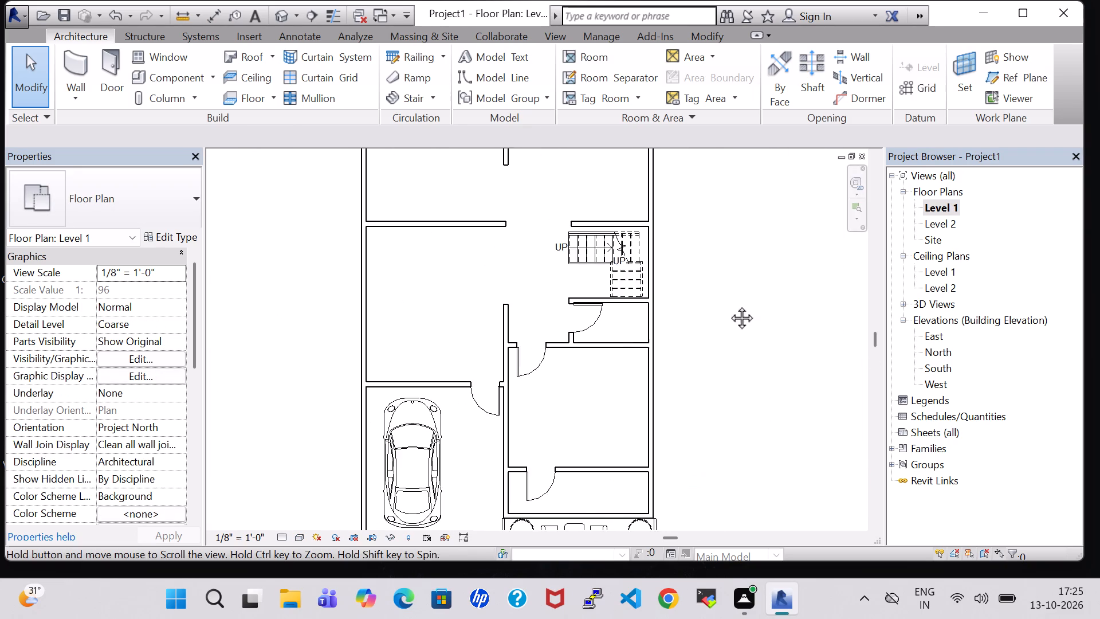
middle_drag(729, 305, 741, 581)
middle_drag(728, 354, 738, 487)
scroll(733, 478, up, 4)
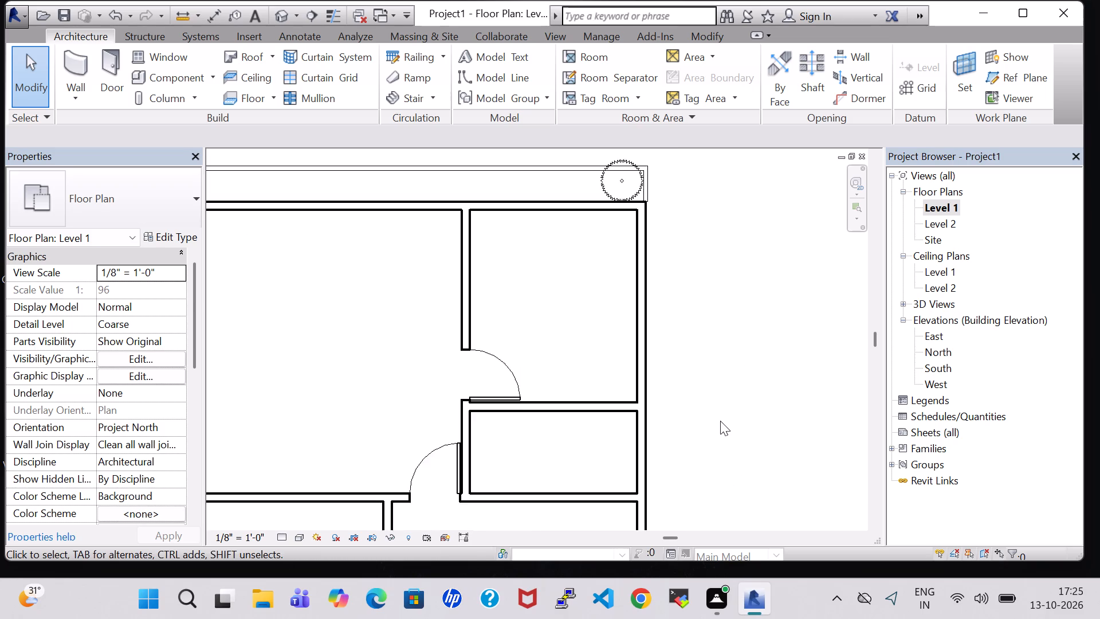
middle_drag(720, 421, 795, 461)
scroll(720, 421, up, 1)
click(175, 74)
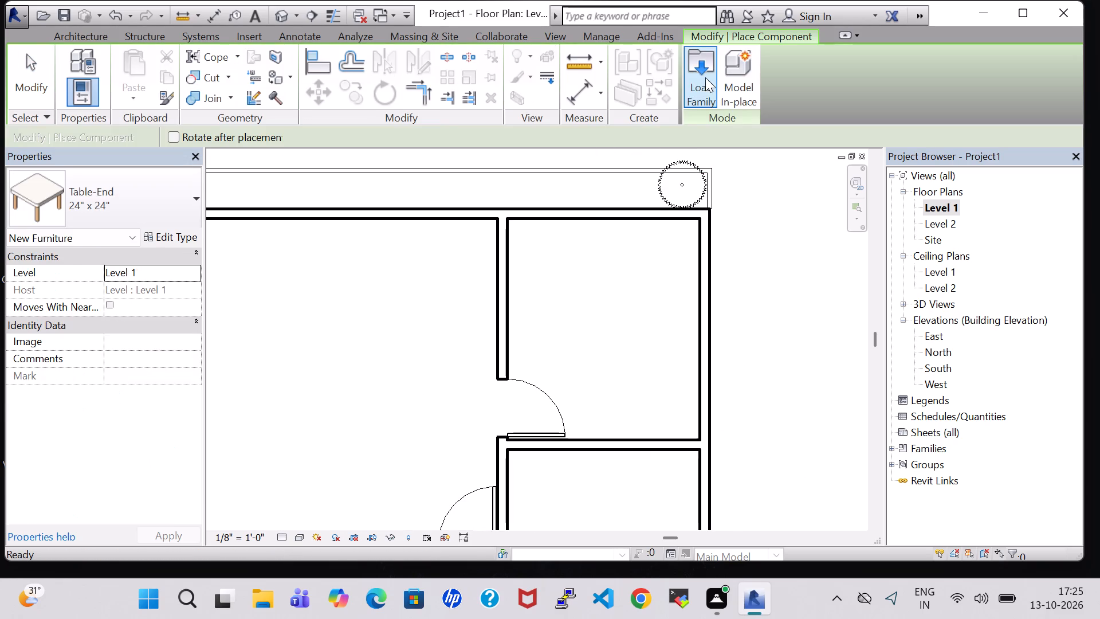
click(708, 77)
double_click(657, 381)
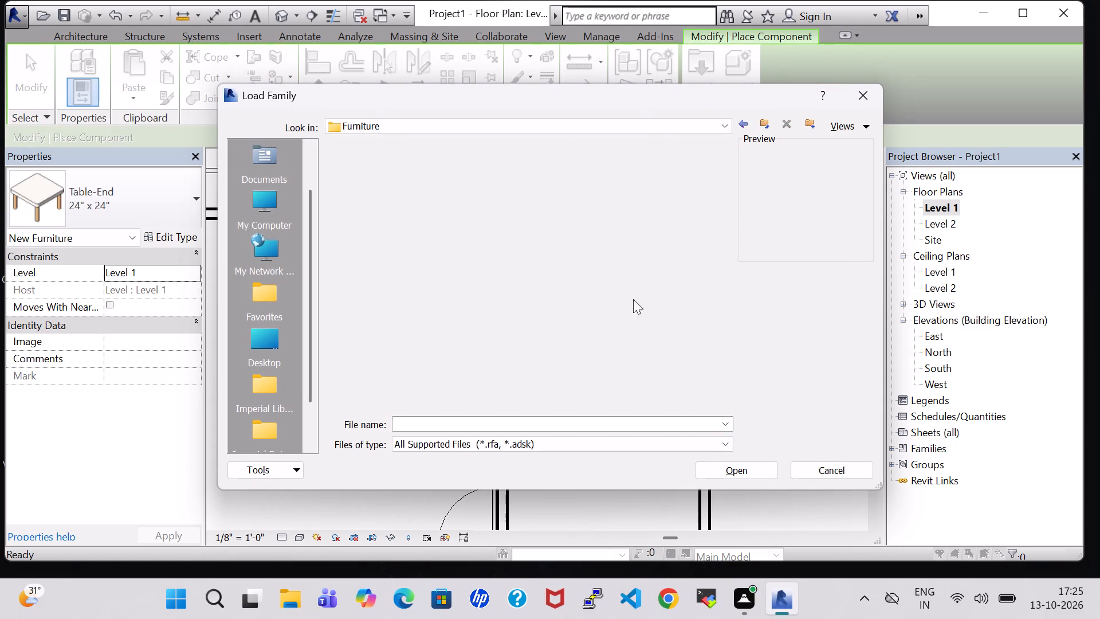
double_click(573, 197)
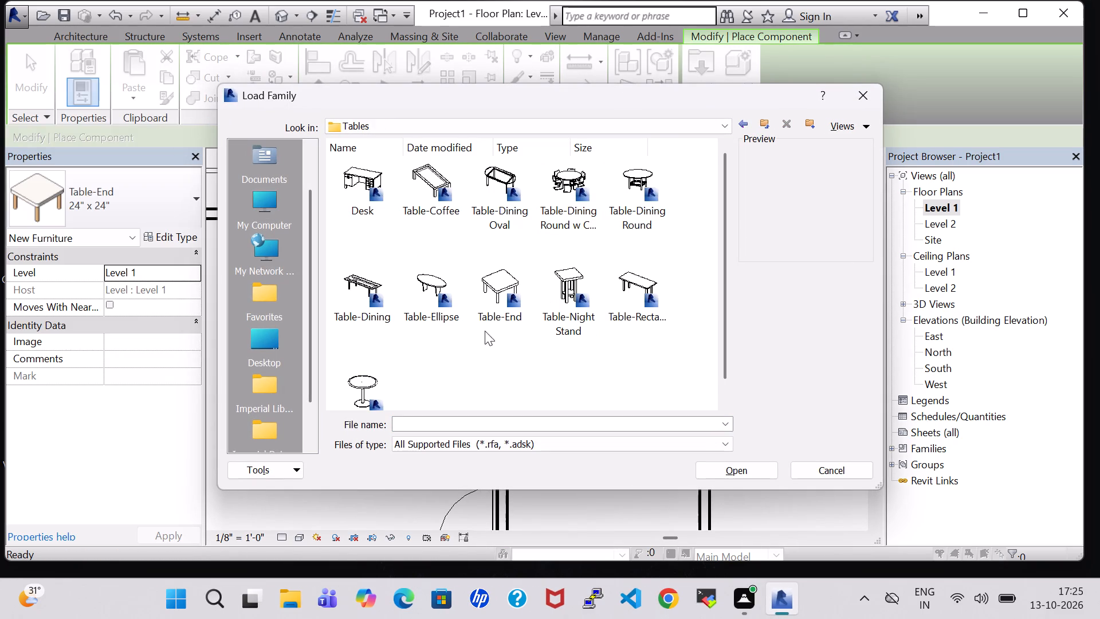
click(446, 189)
click(751, 465)
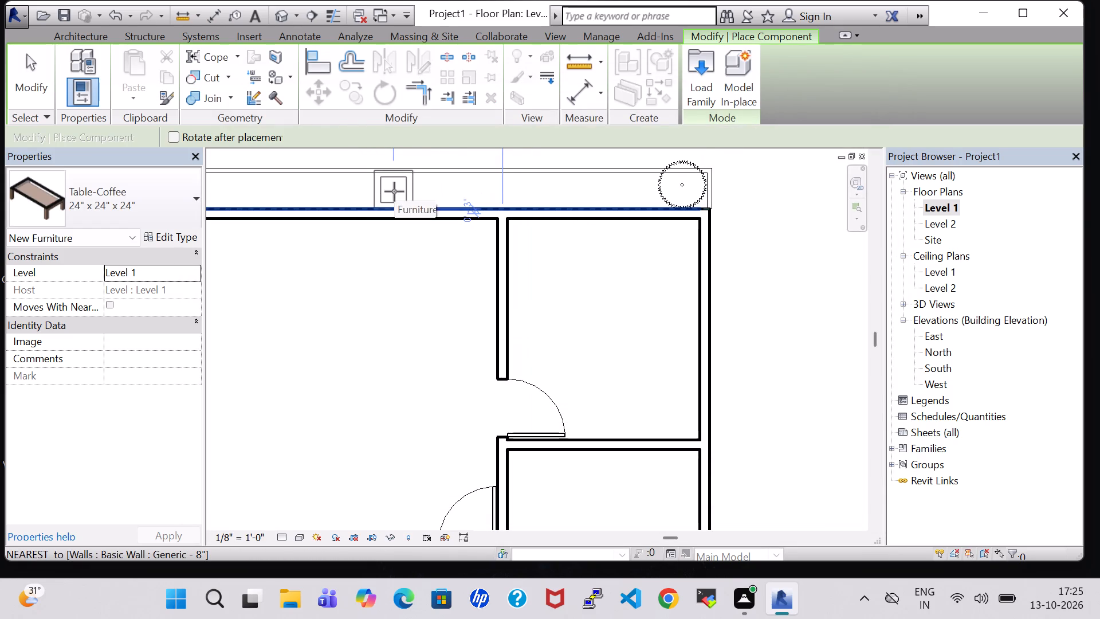
Place two 24" x 24" x 24" coffee tables in the rear planted area, one near each tree, against the rear wall.
scroll(394, 191, up, 2)
scroll(398, 225, down, 4)
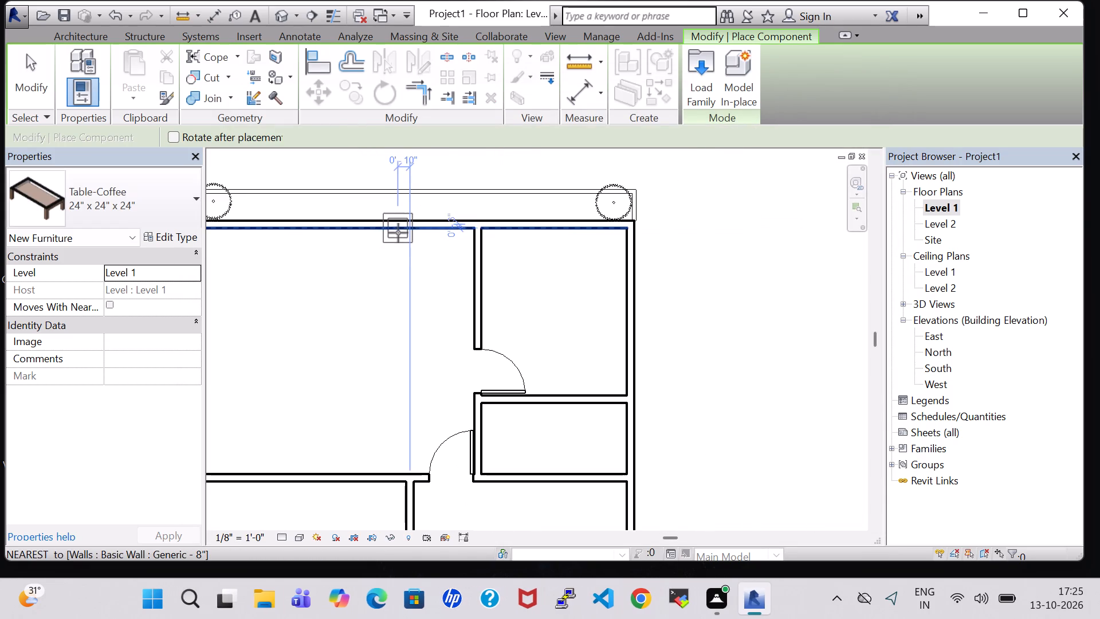
click(292, 205)
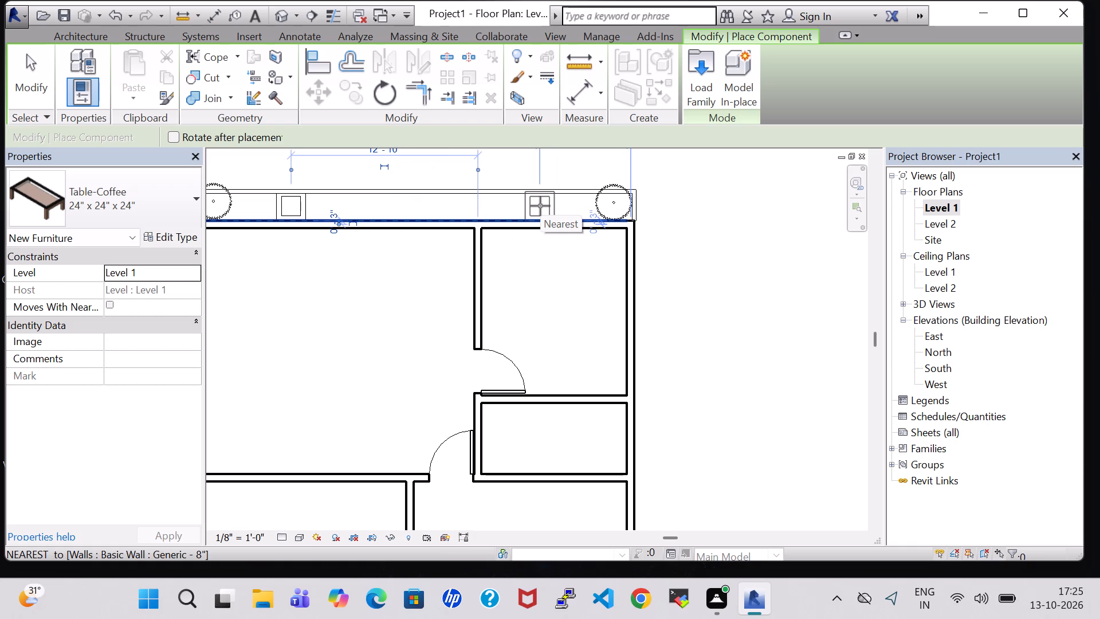
click(540, 206)
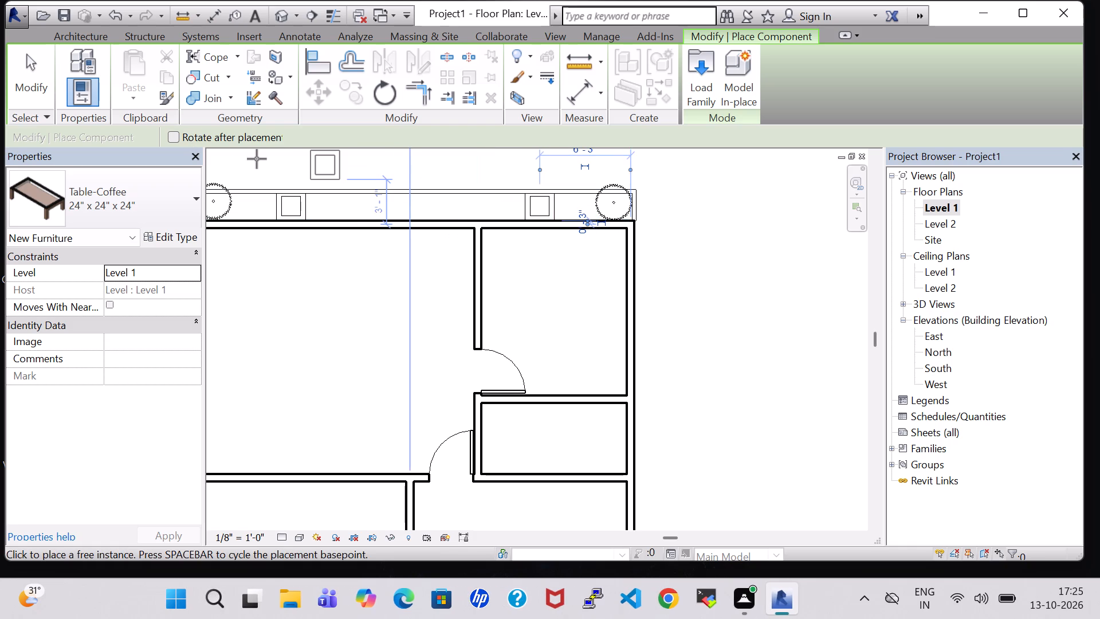
scroll(539, 171, down, 5)
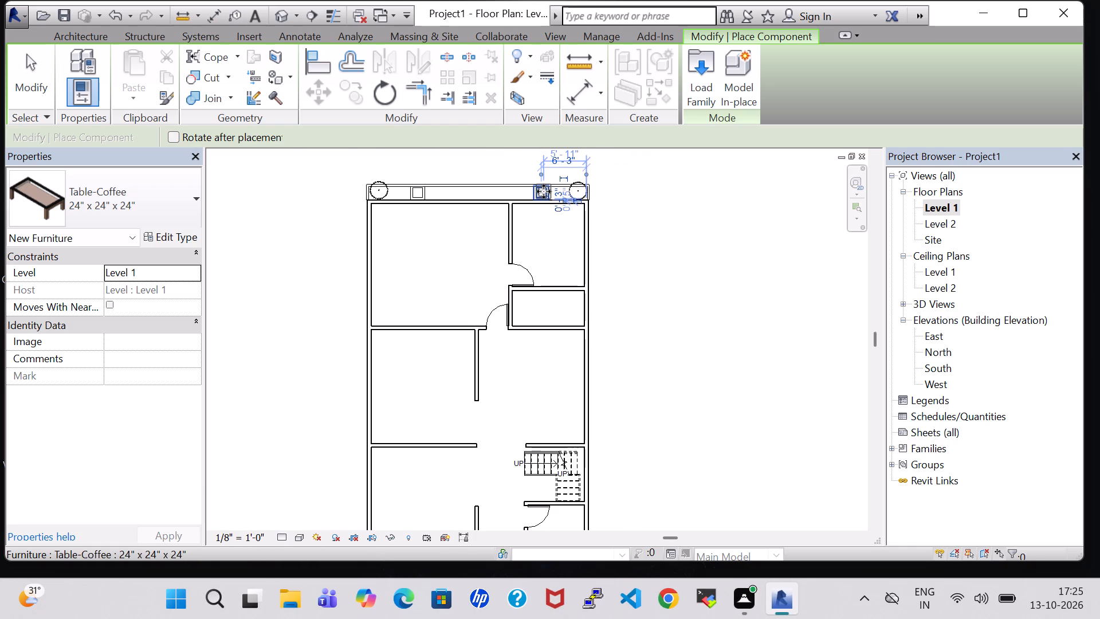
Create a similar Chair-Task from the front seating and place it in the rear planted area, inward of the west coffee table, its back toward the table.
key(Escape)
key(Escape)
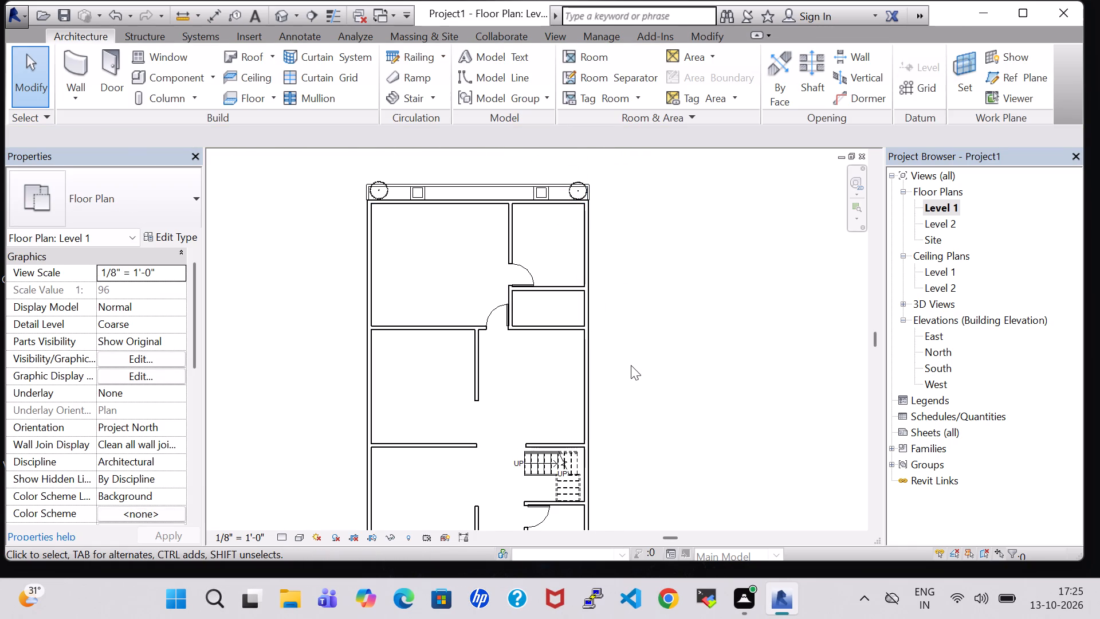
middle_drag(631, 365, 637, 241)
middle_drag(632, 399, 613, 224)
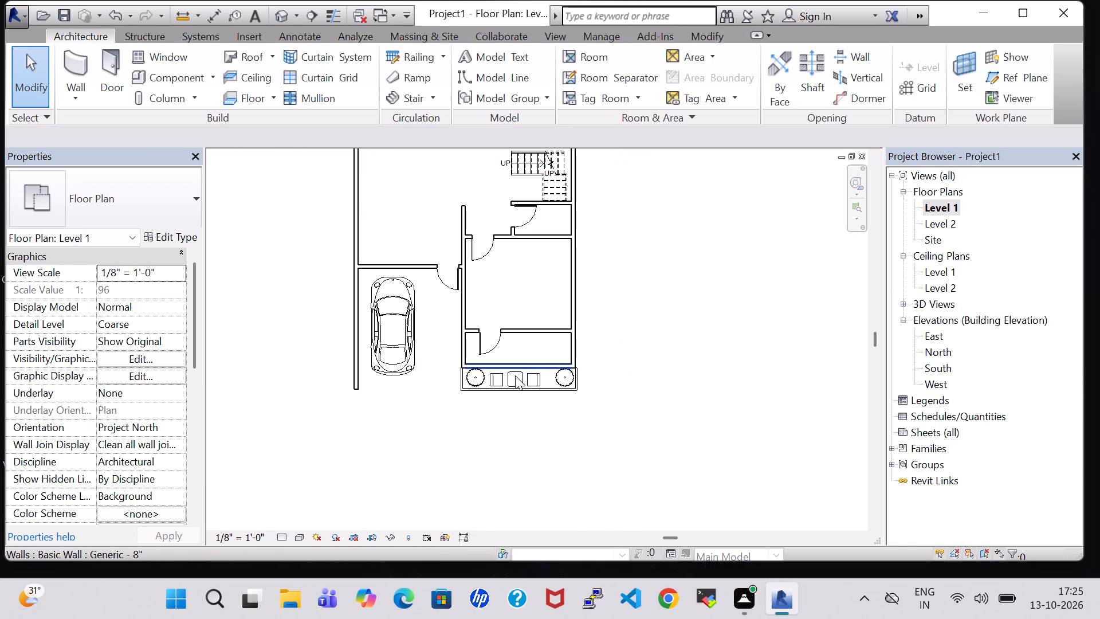
click(538, 378)
right_click(538, 378)
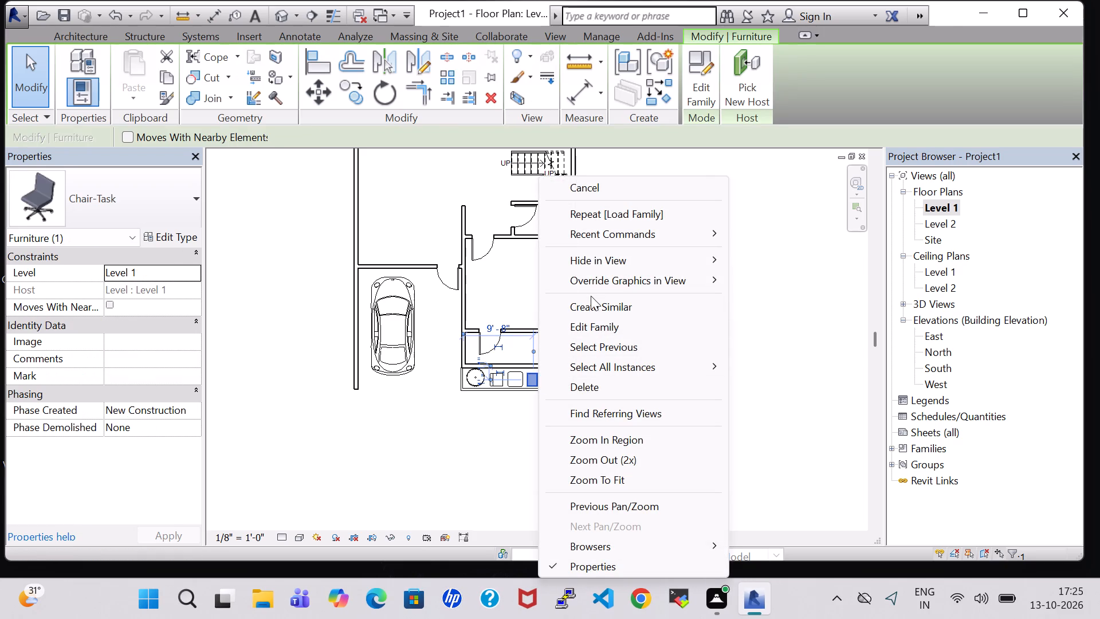
click(600, 306)
middle_drag(618, 285, 678, 544)
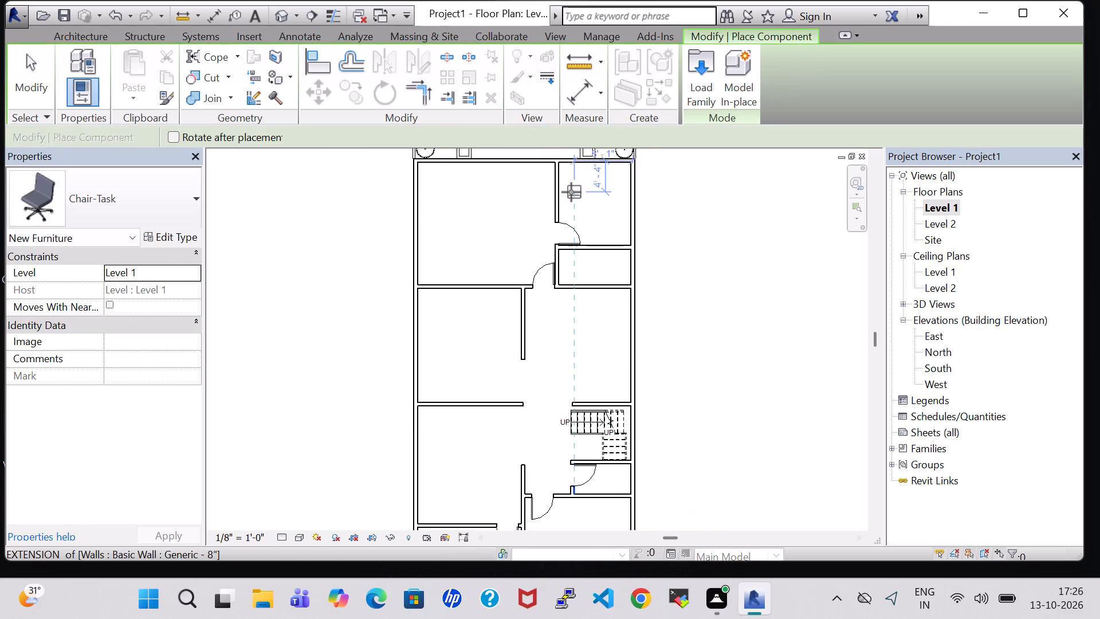
middle_drag(571, 192, 594, 511)
scroll(572, 192, up, 1)
scroll(576, 483, up, 7)
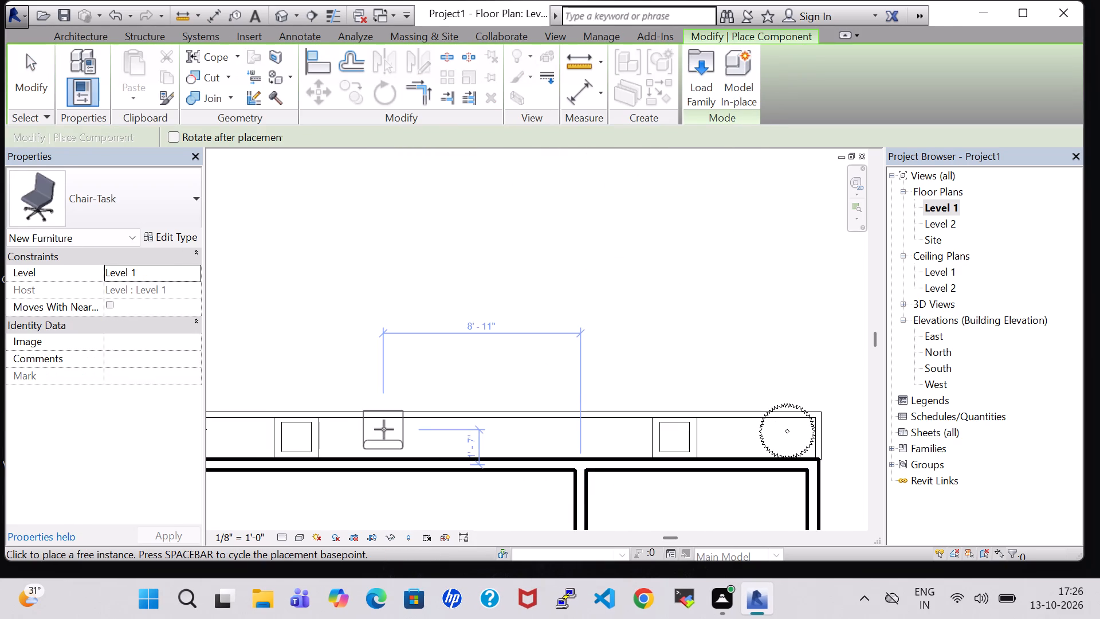
key(space)
key(space)
key(space)
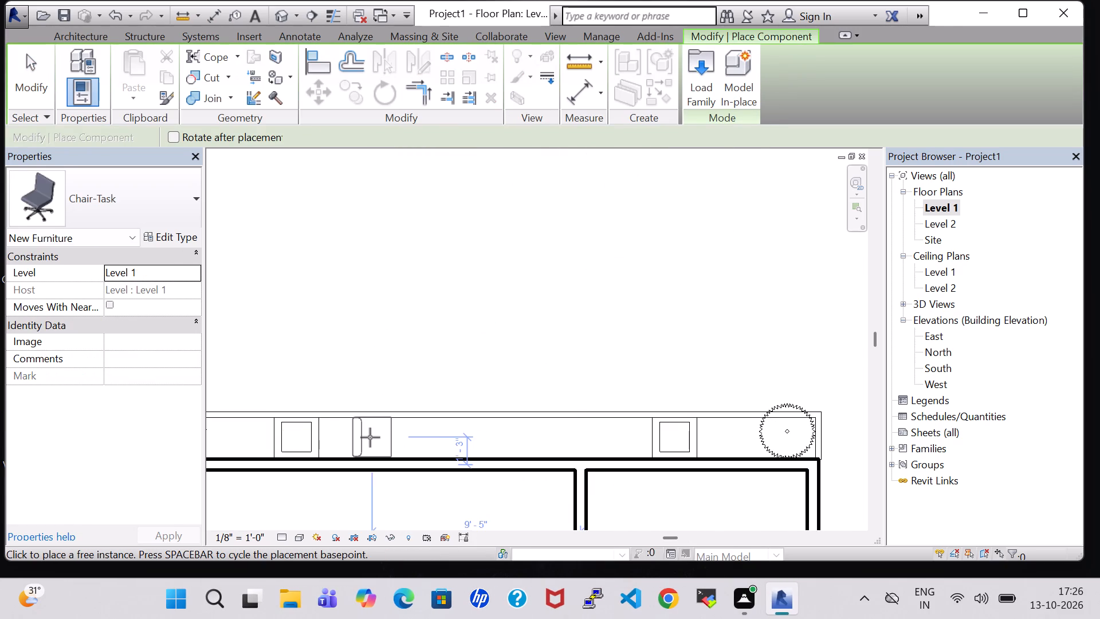
click(357, 430)
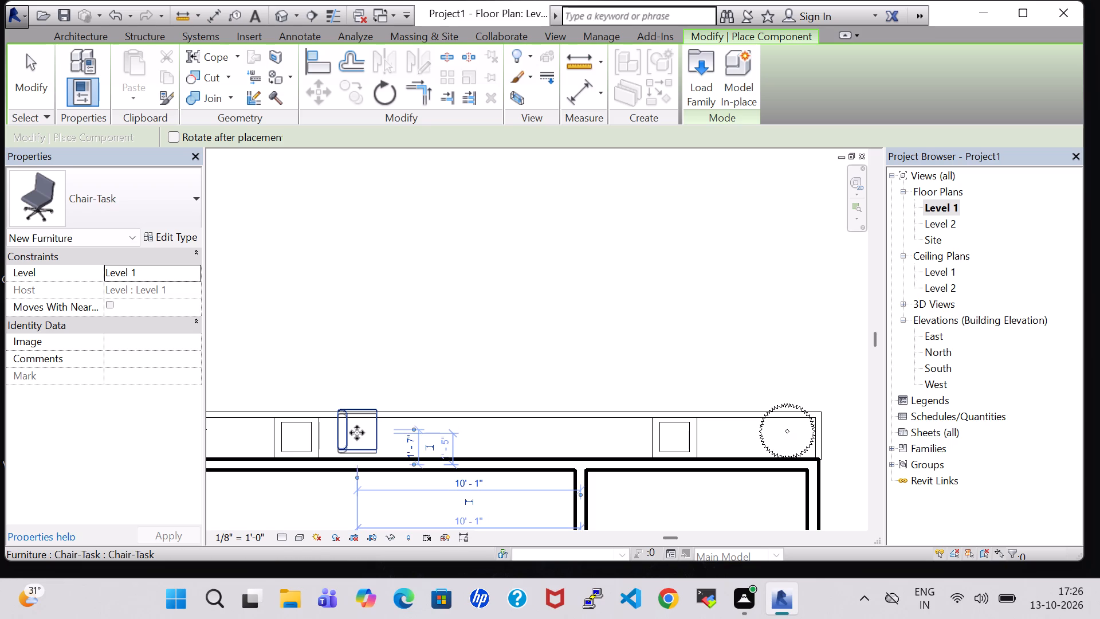
key(Escape)
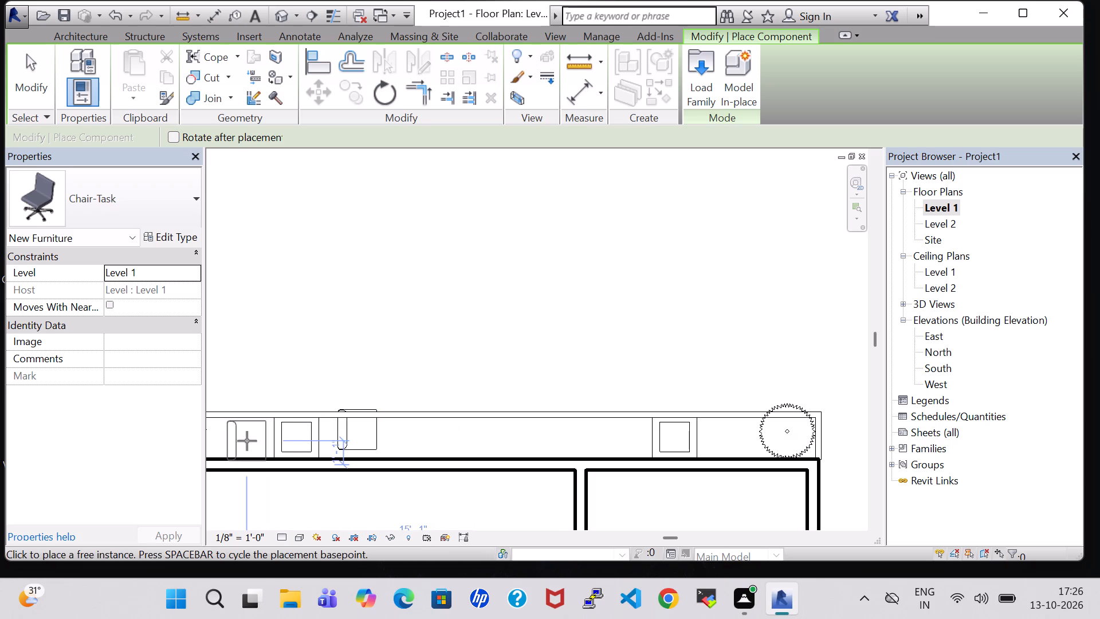
Place a second Chair-Task between the rear west tree and its coffee table, turned so its back faces the table.
middle_drag(247, 441, 406, 453)
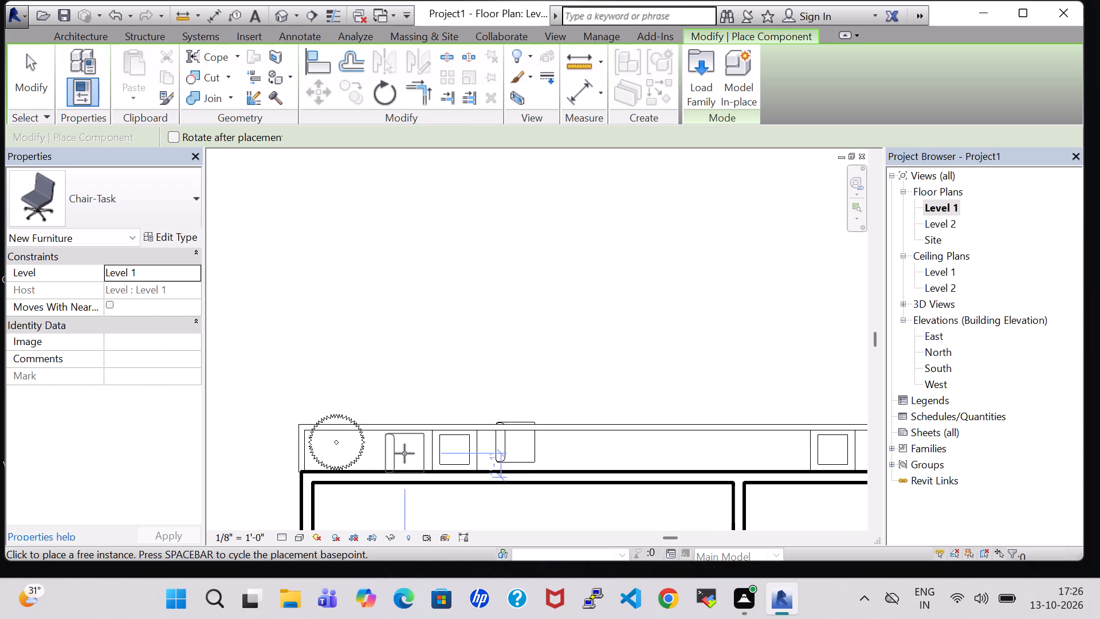
scroll(401, 449, up, 3)
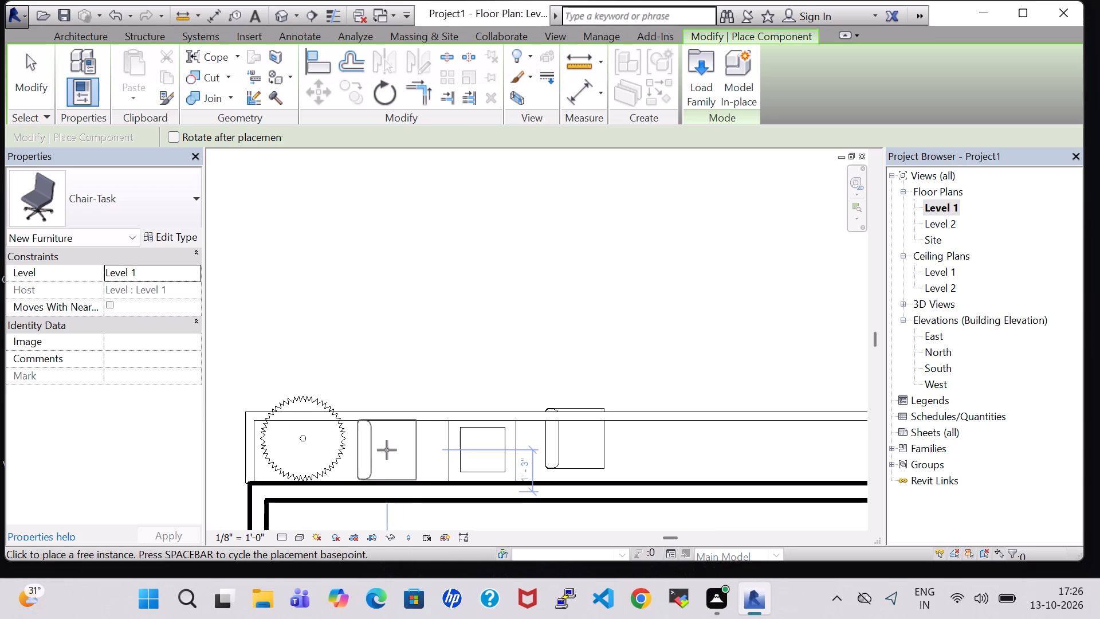
key(space)
key(space)
click(387, 450)
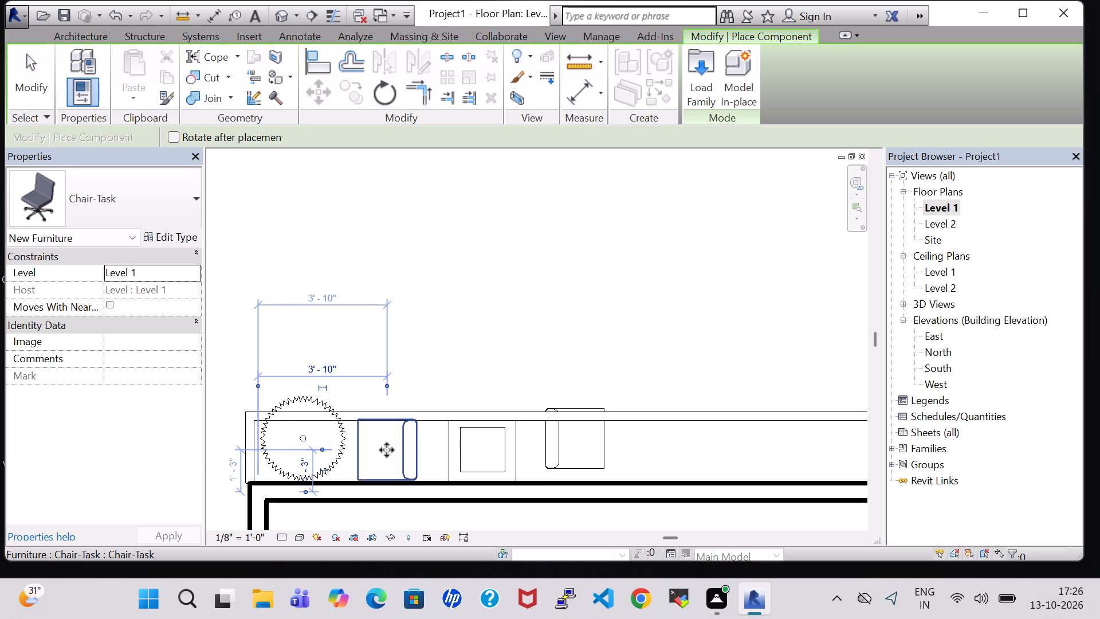
key(Escape)
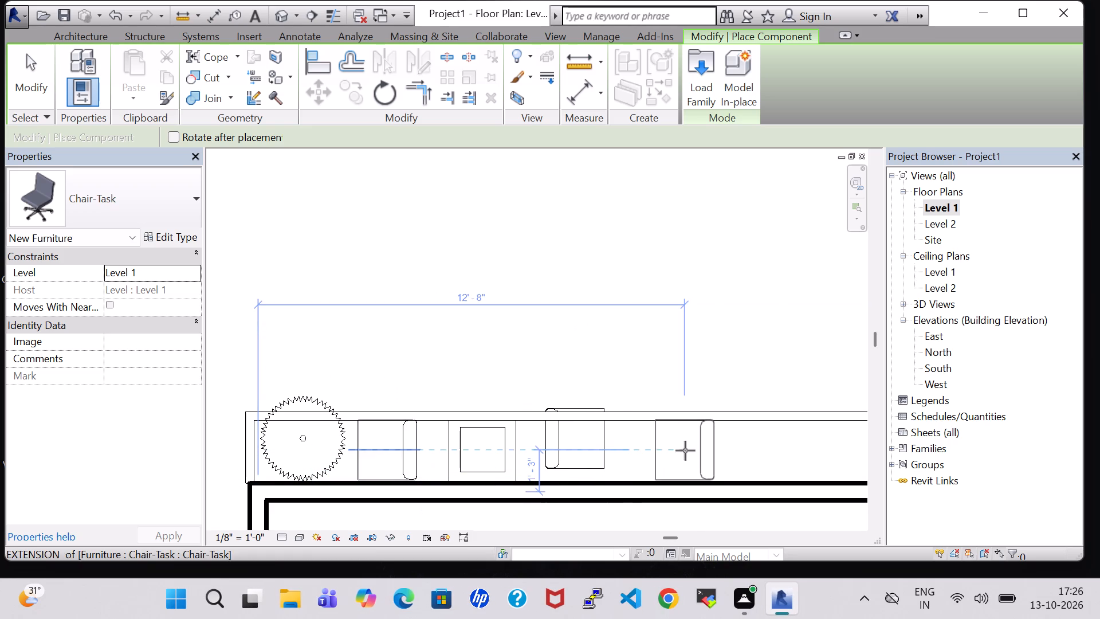
Place two Chair-Task chairs flanking the rear east coffee table, one on each side, with their backs toward the table.
middle_drag(685, 450, 462, 439)
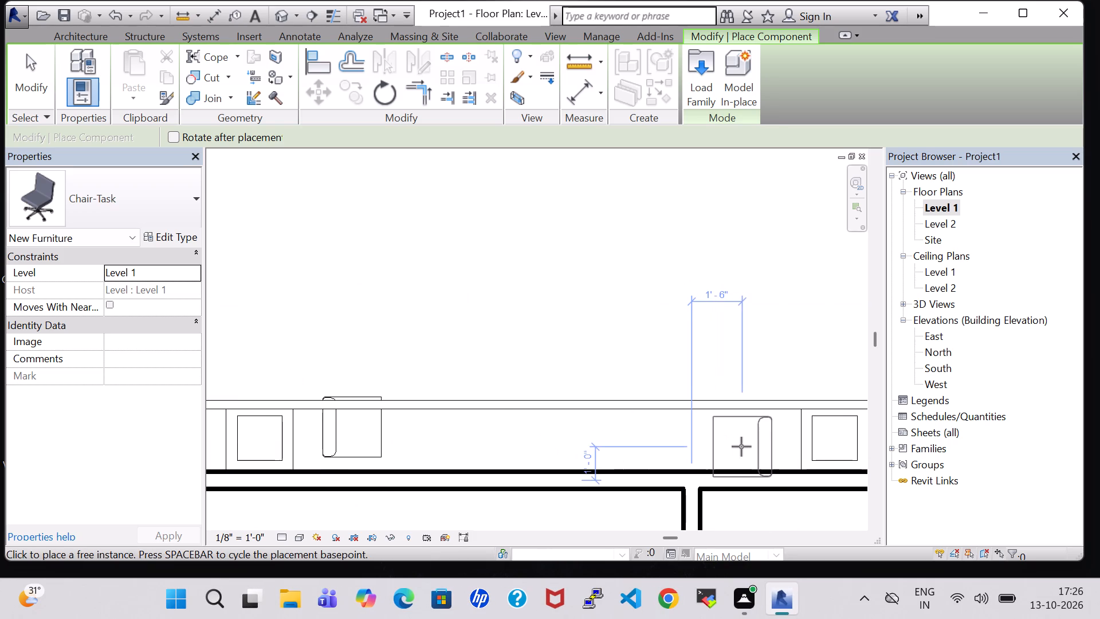
click(746, 441)
middle_drag(746, 441, 498, 444)
key(space)
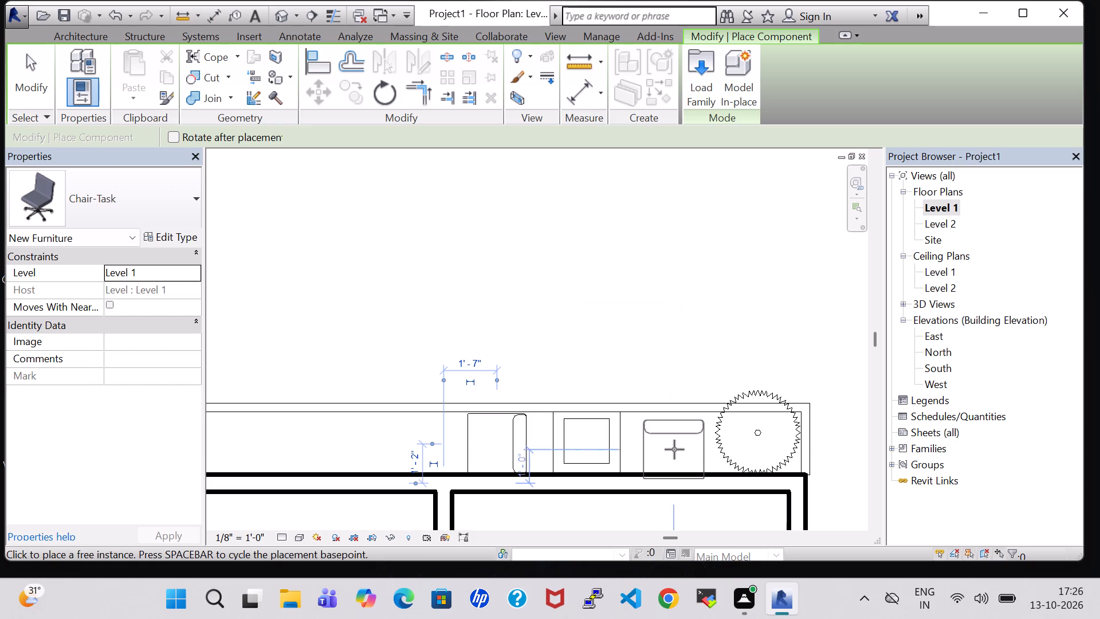
key(space)
click(674, 449)
key(Escape)
key(Escape)
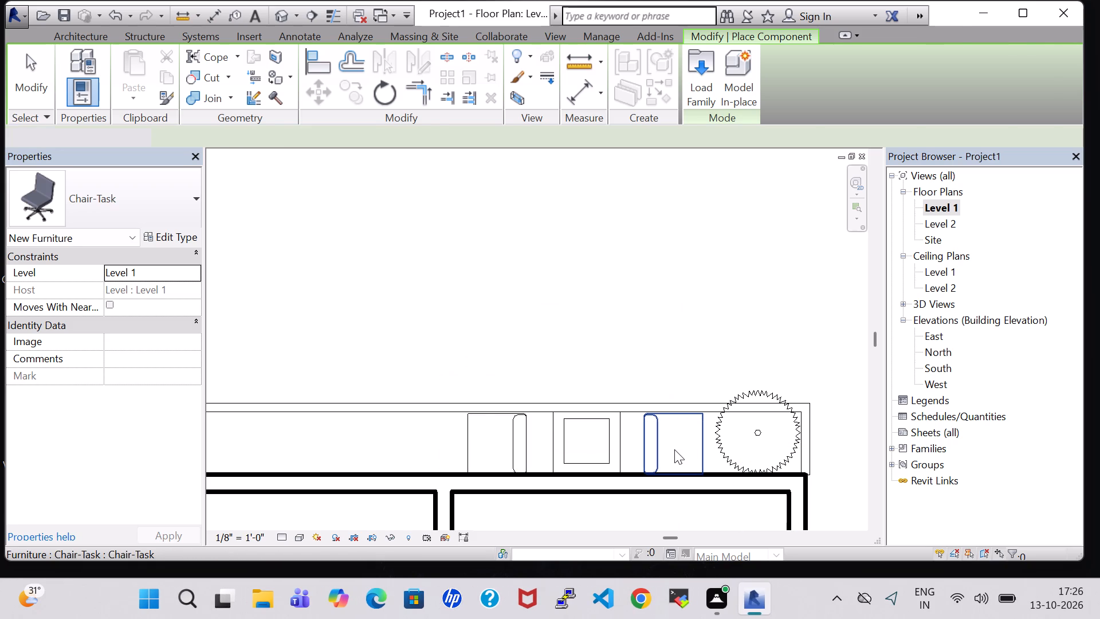
Nudge the chair on the inner side of the rear west coffee table two increments toward the rear wall.
scroll(602, 292, down, 4)
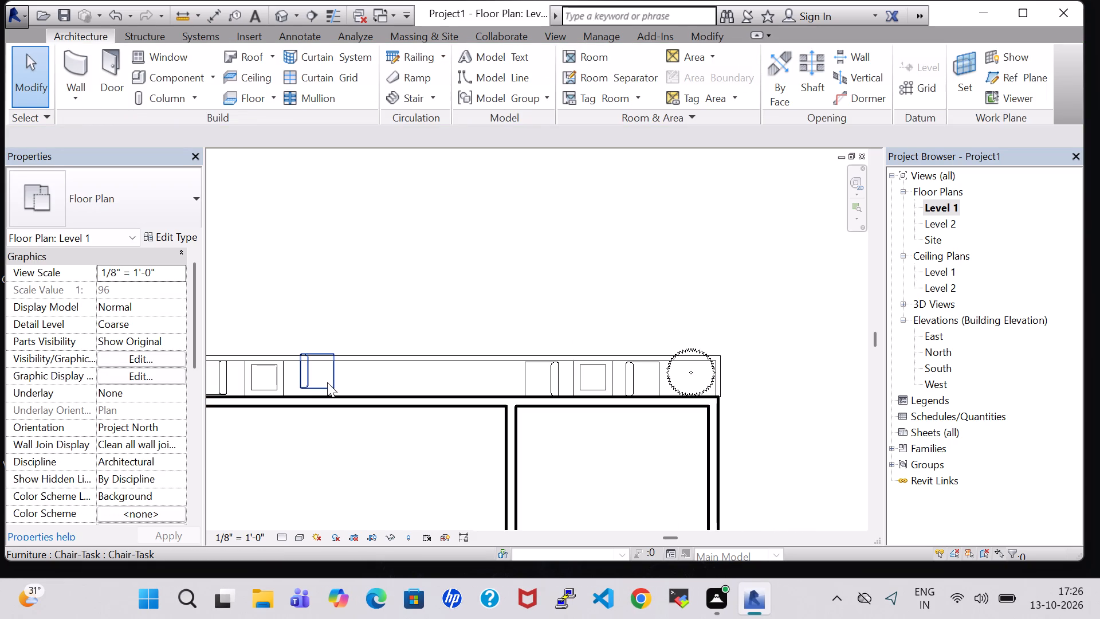
click(327, 382)
key(Down)
key(Down)
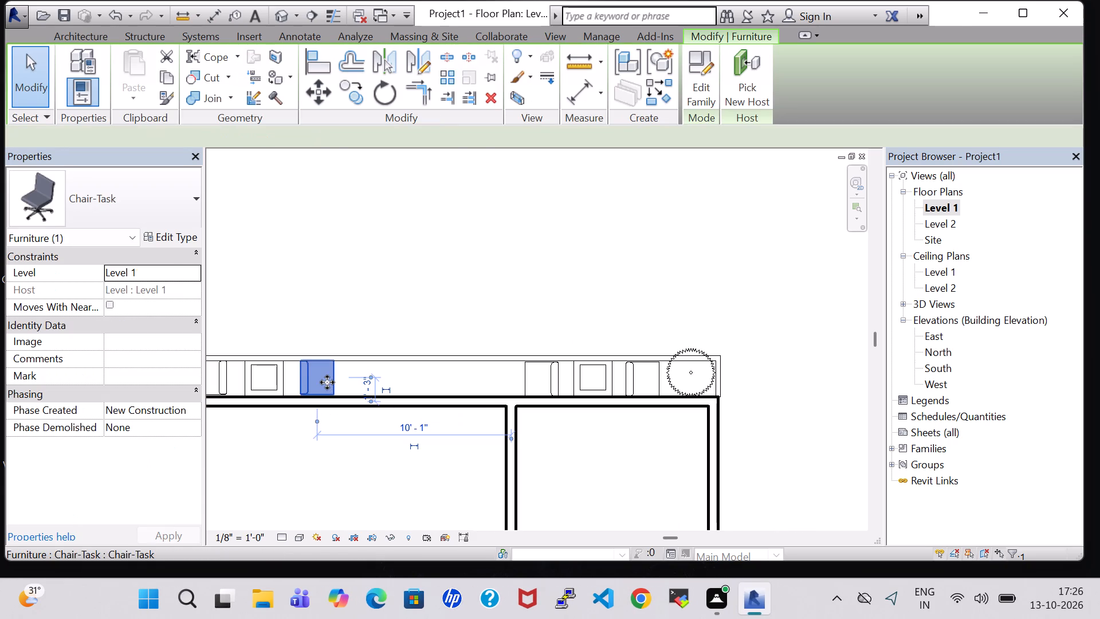
click(571, 222)
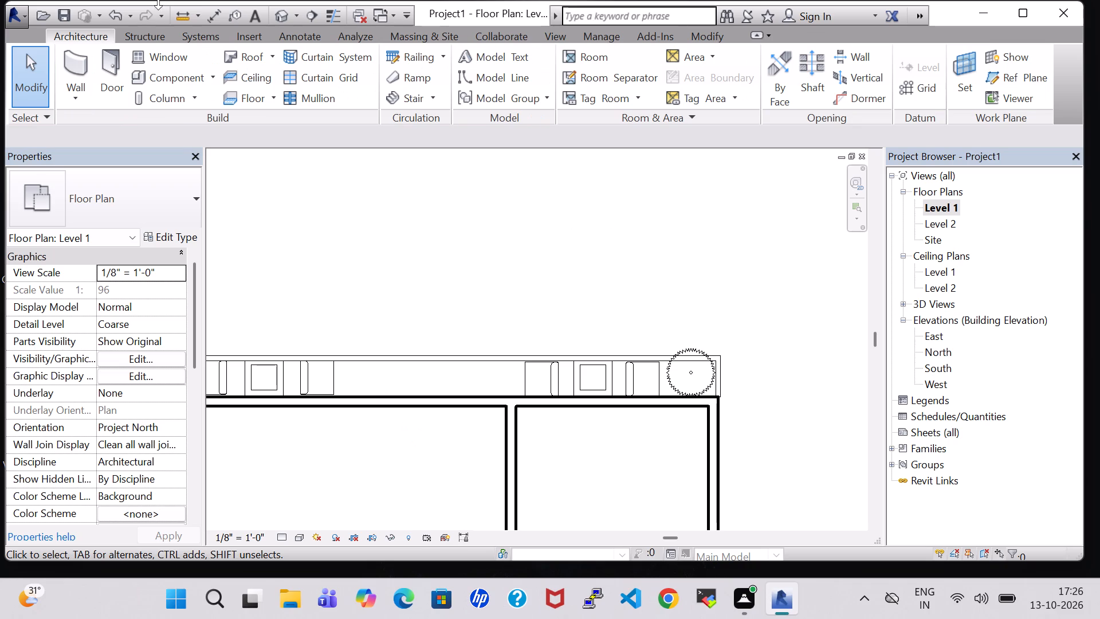
In the 3D view from the back, rotate both chairs at the rear west coffee table 180° so they face the table.
click(278, 19)
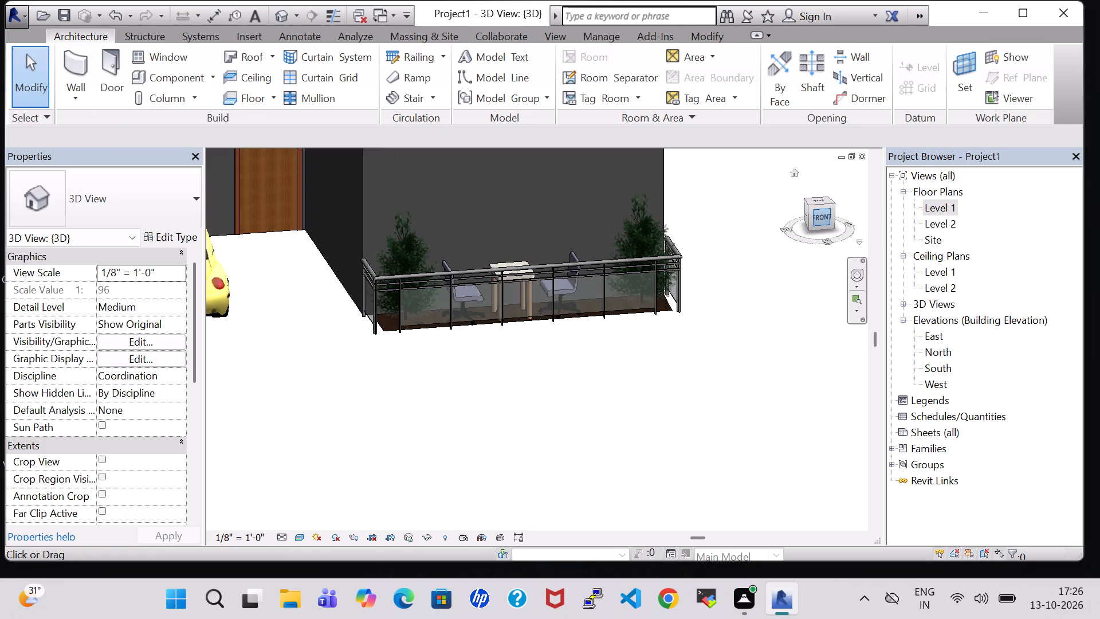
click(855, 226)
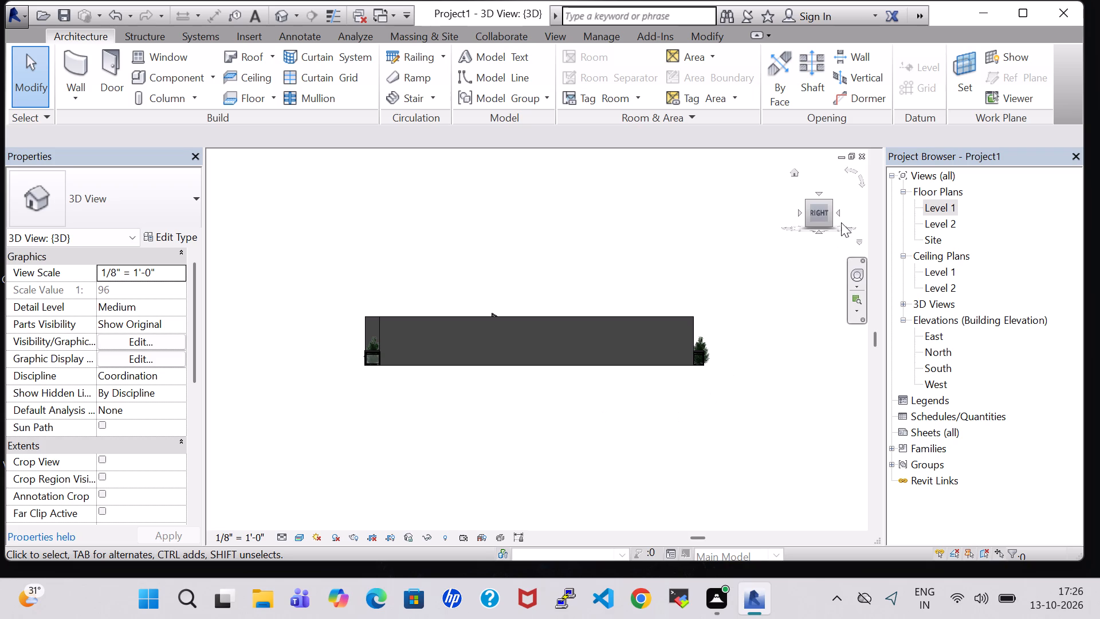
click(841, 212)
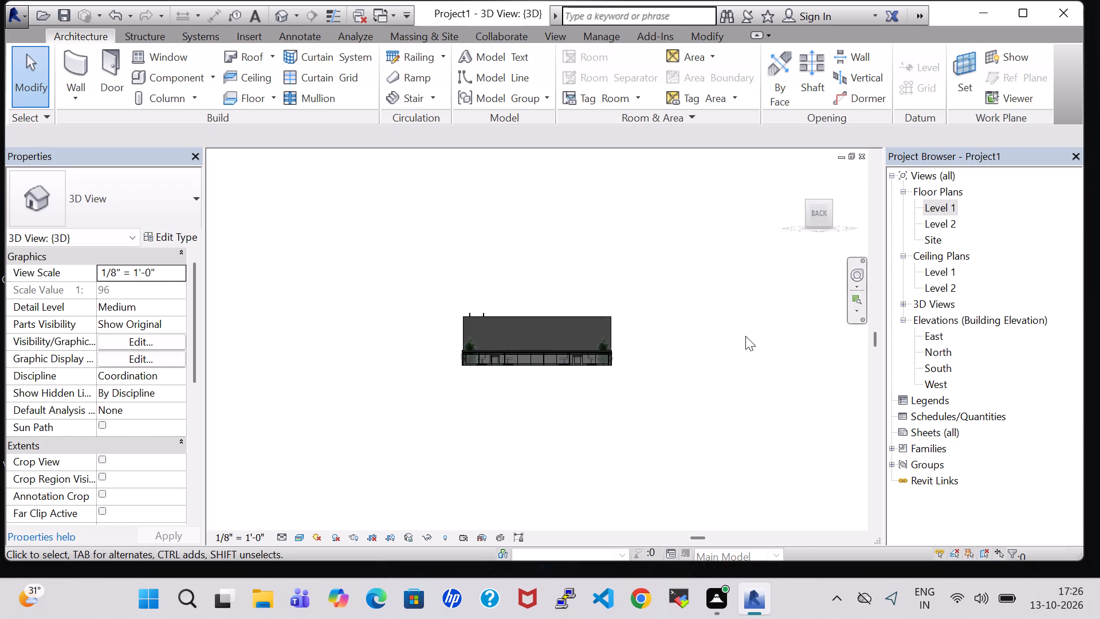
scroll(696, 363, up, 11)
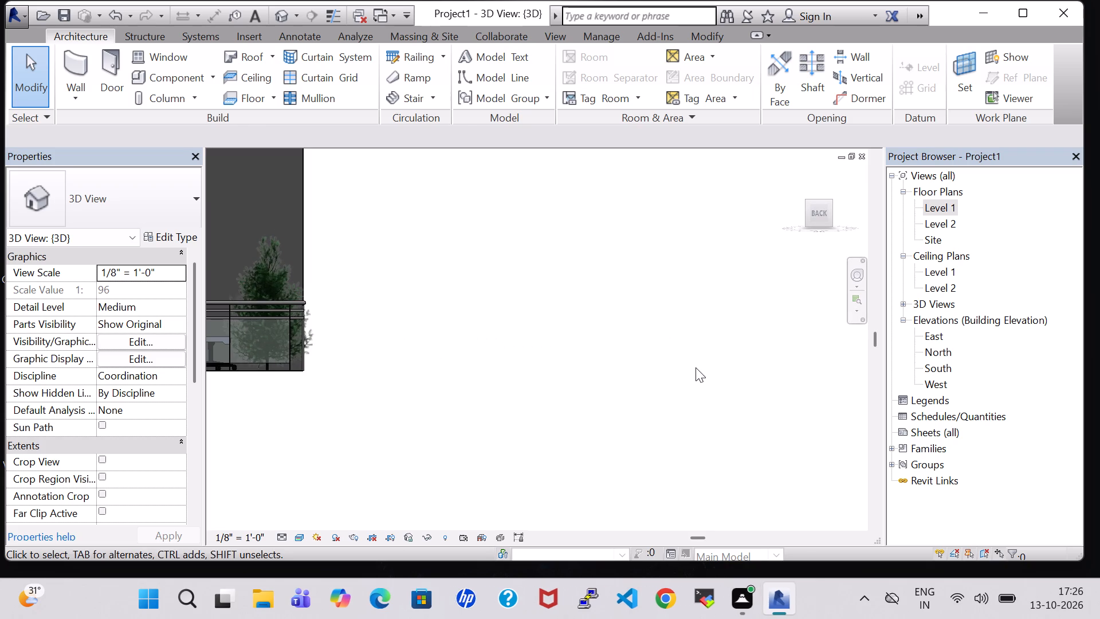
middle_click(696, 367)
middle_drag(261, 453, 735, 440)
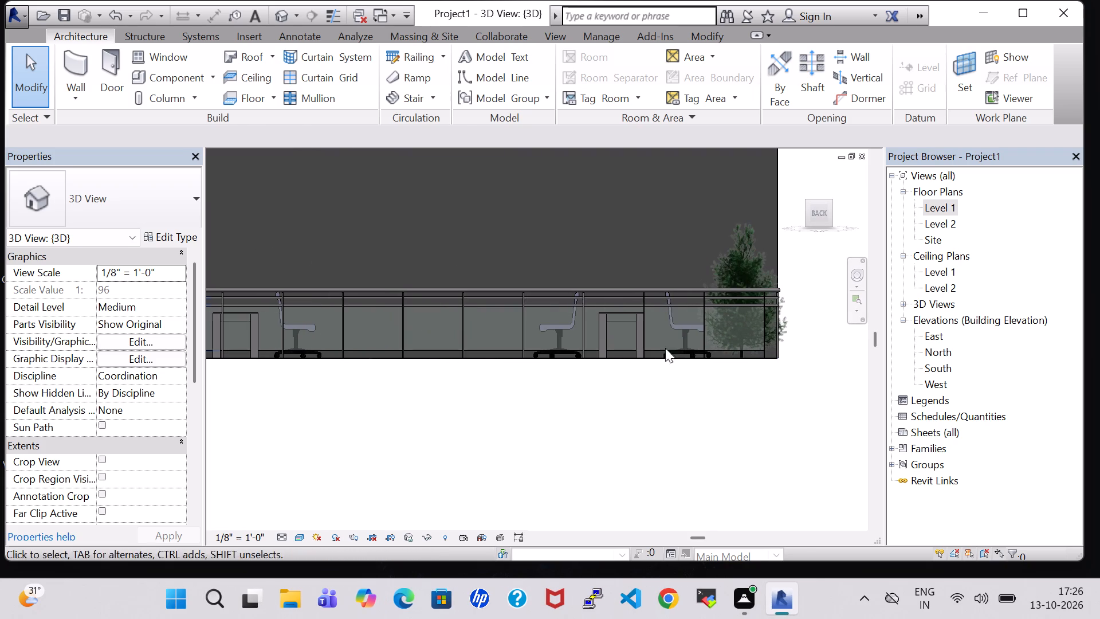
click(560, 326)
key(space)
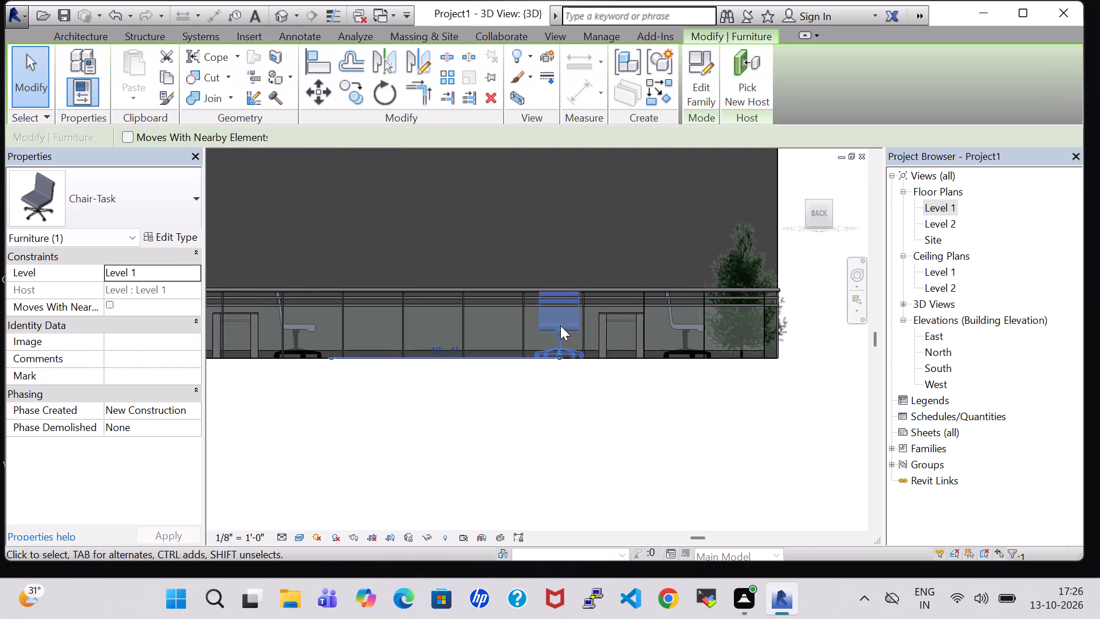
key(space)
click(678, 328)
key(space)
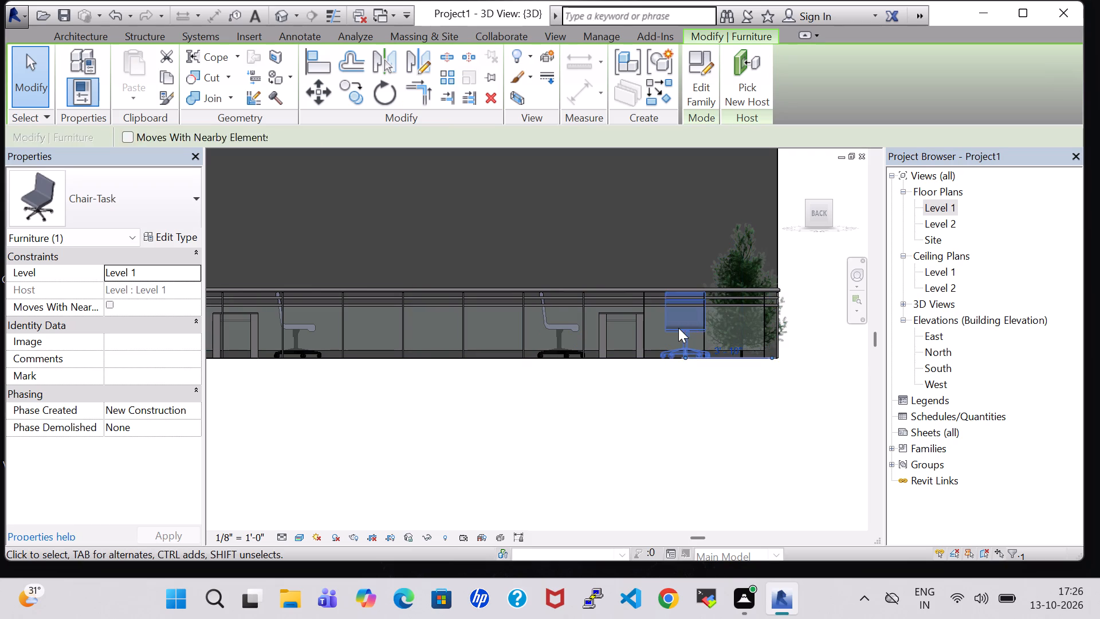
key(space)
Rotate both chairs at the rear east coffee table 180° so they face the table.
click(294, 326)
key(space)
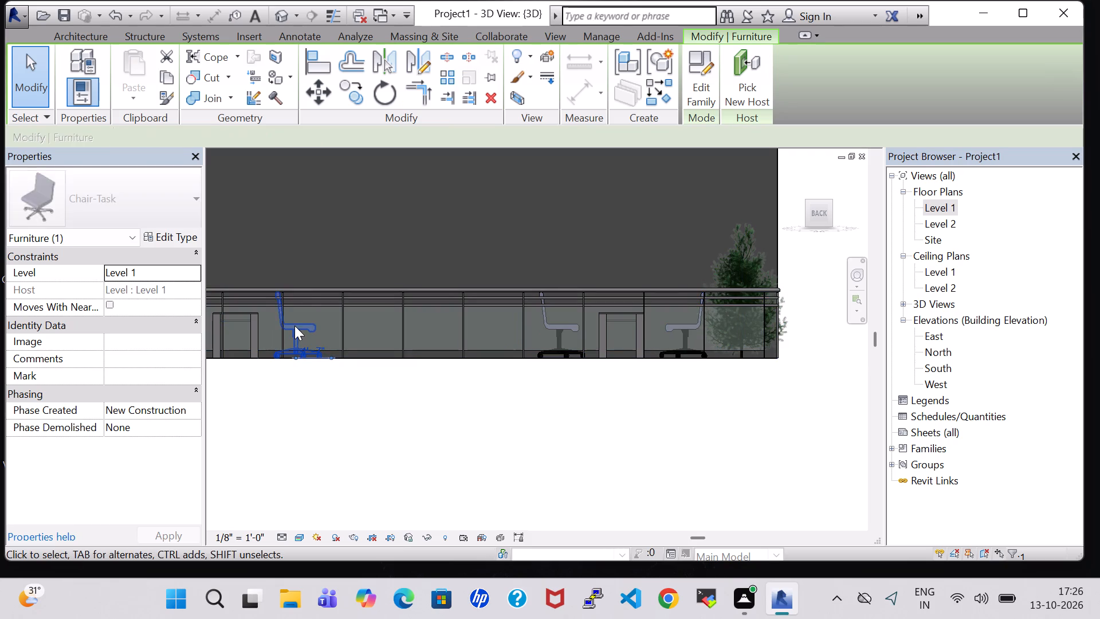
key(space)
middle_drag(308, 430, 658, 484)
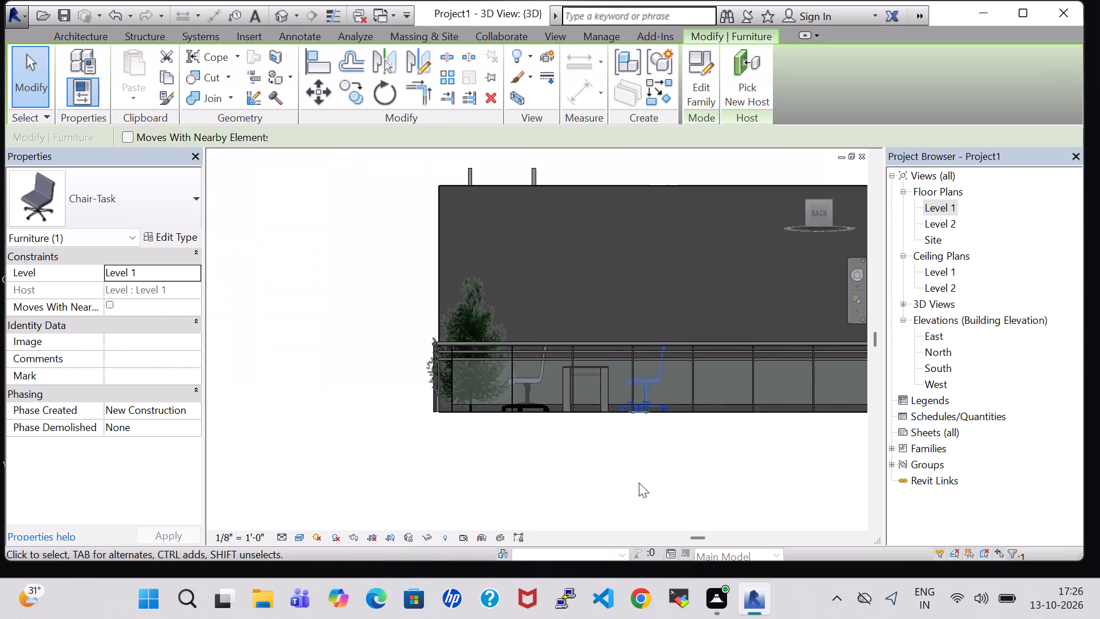
click(536, 380)
key(space)
key(space)
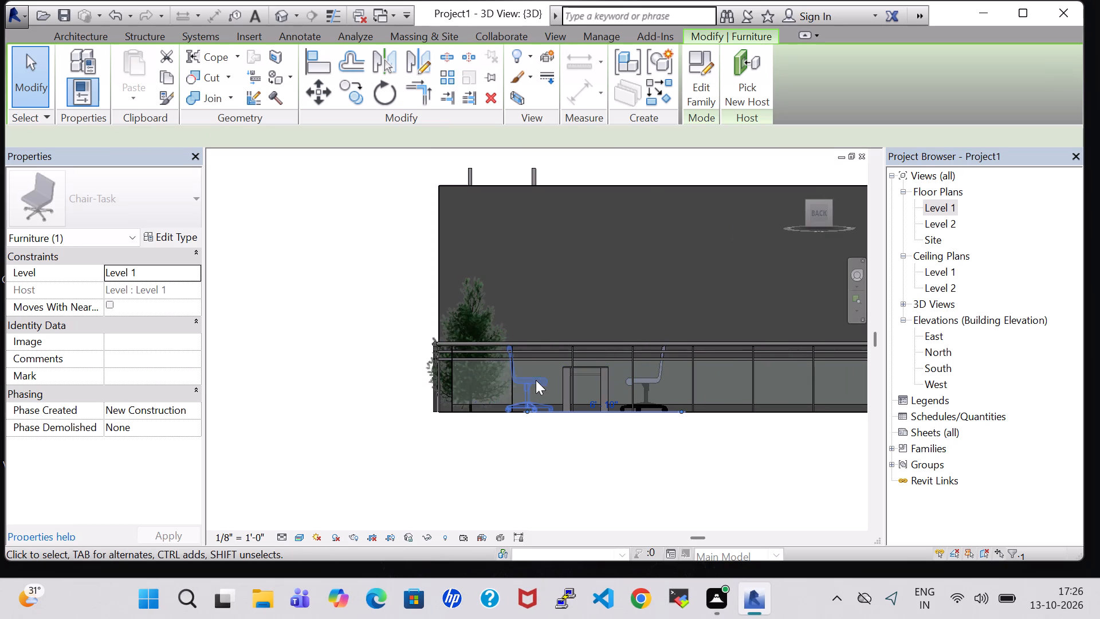
click(700, 454)
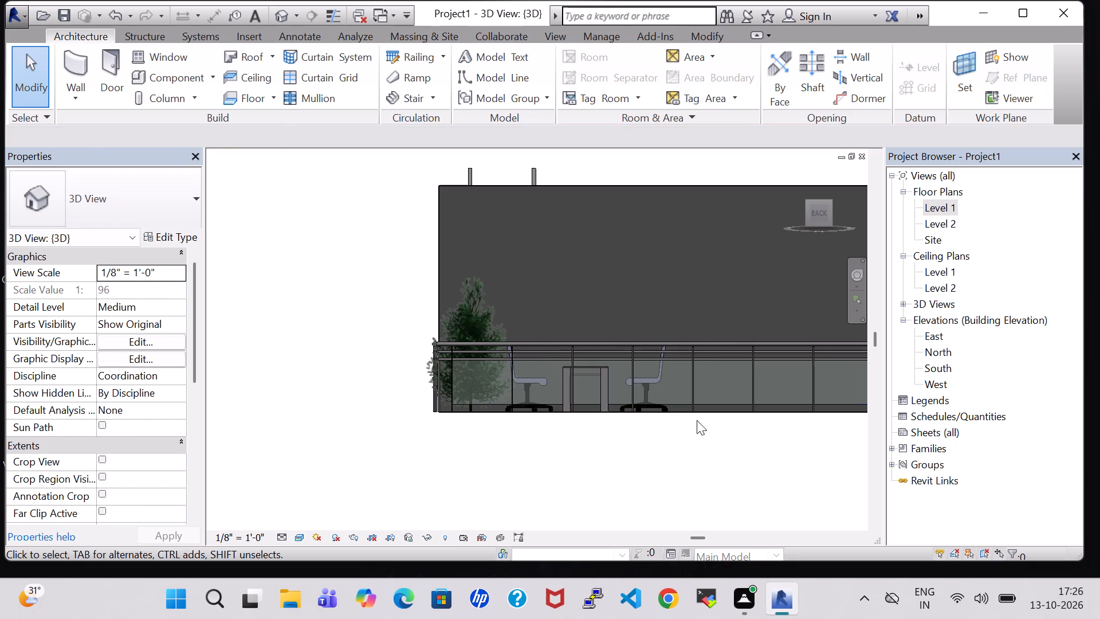
Nudge the chair between the rear east tree and its coffee table four increments toward the table in the 3D view.
shift+middle_drag(674, 307, 659, 544)
shift+middle_drag(659, 544, 659, 524)
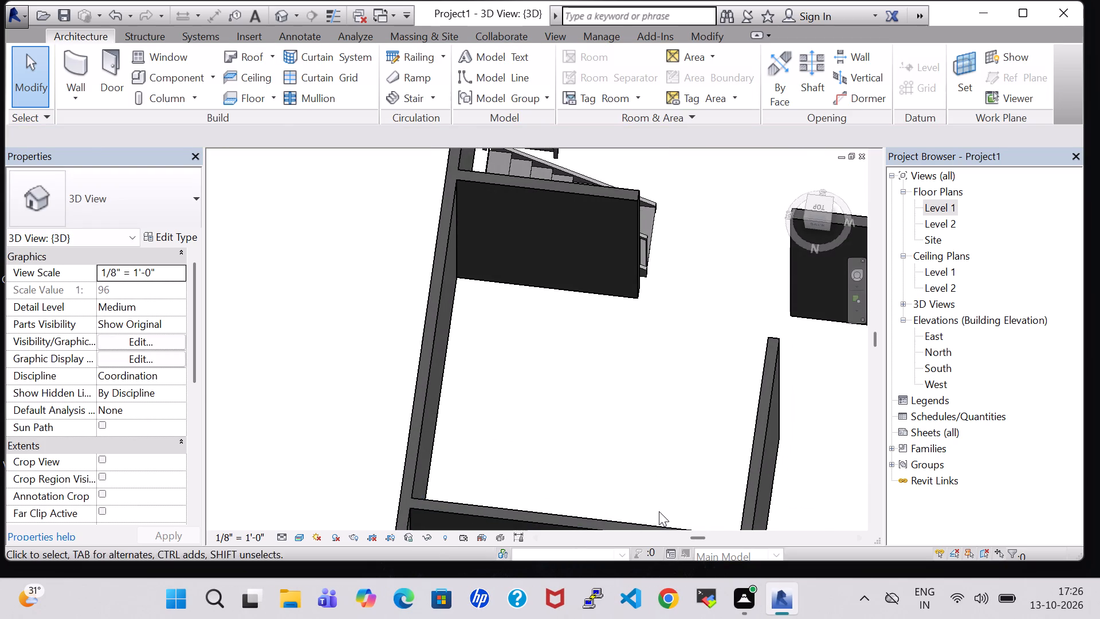
middle_drag(659, 511, 649, 292)
scroll(650, 406, up, 1)
shift+middle_drag(658, 520, 678, 258)
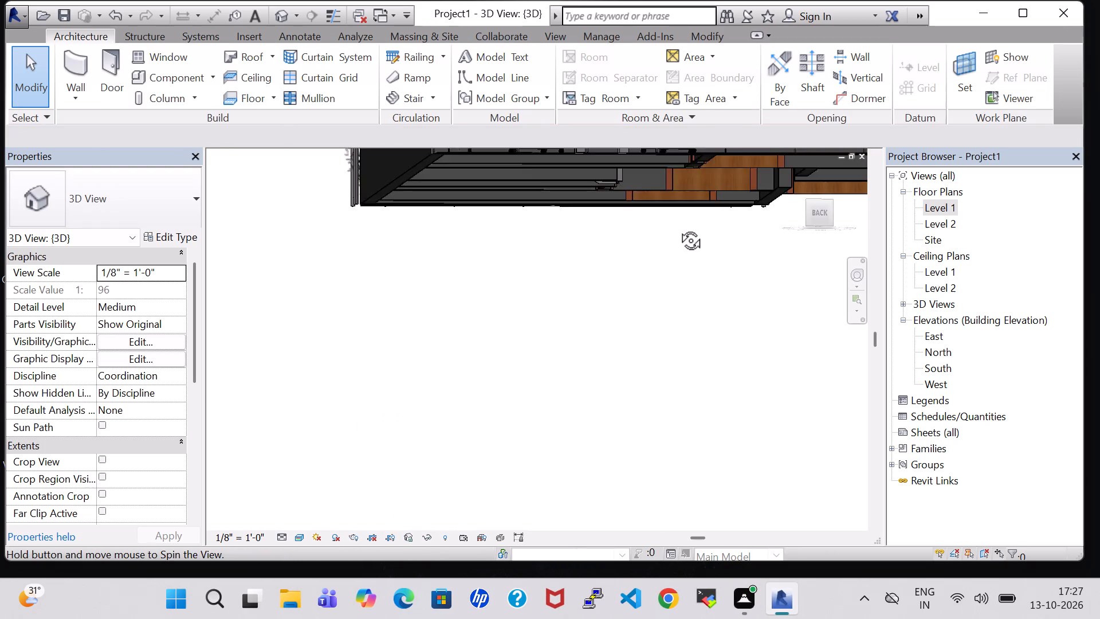
shift+middle_drag(632, 339, 645, 510)
middle_drag(648, 500, 507, 246)
scroll(648, 499, up, 1)
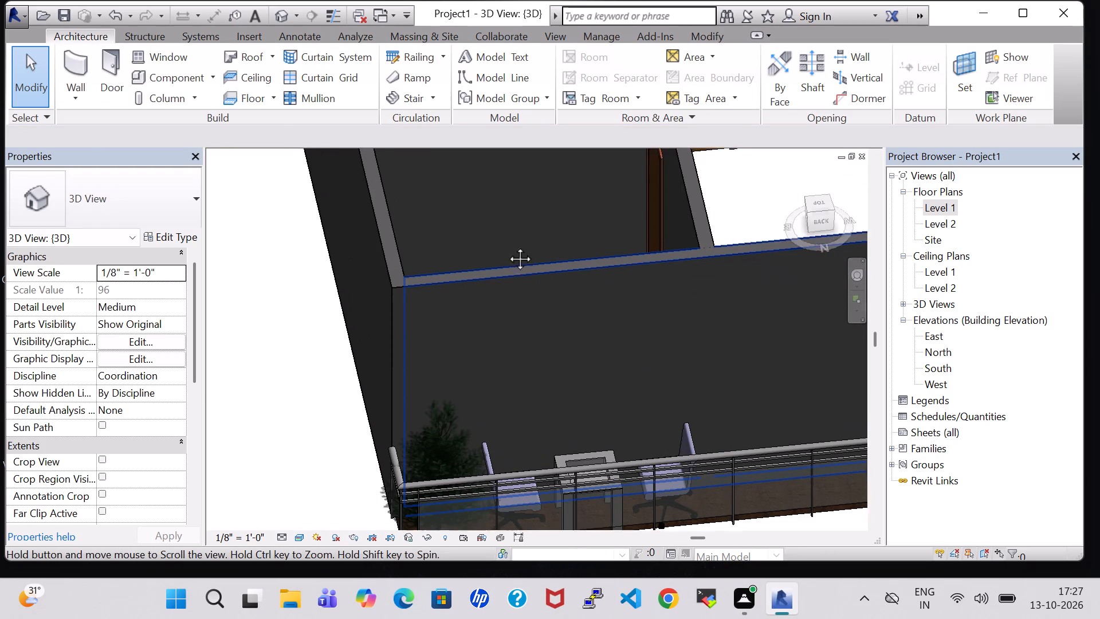
middle_drag(507, 246, 509, 247)
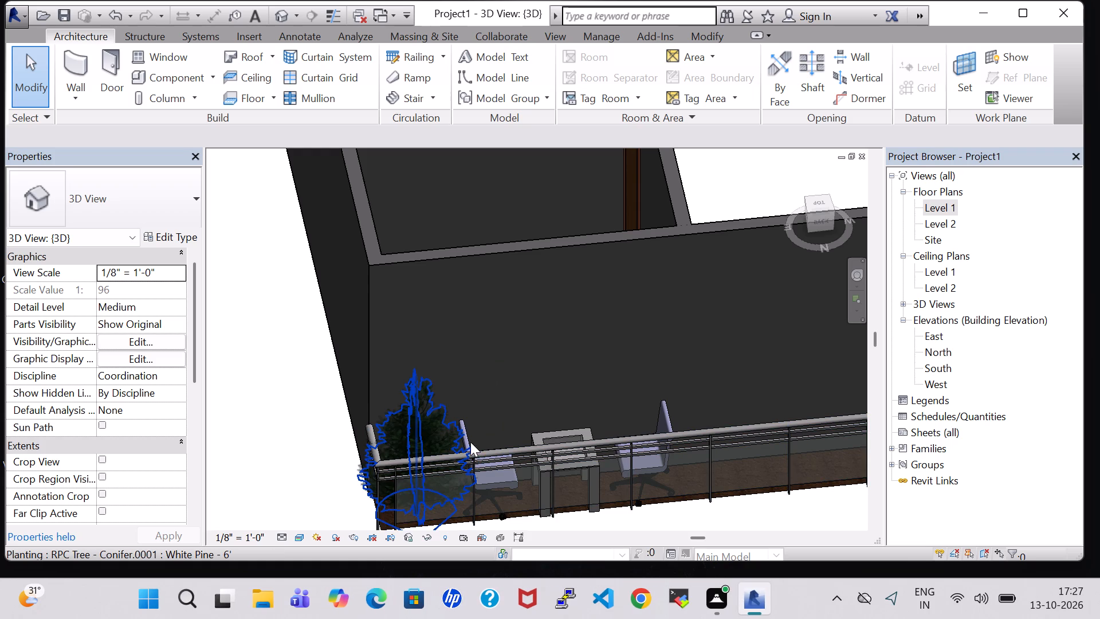
click(505, 485)
key(Right)
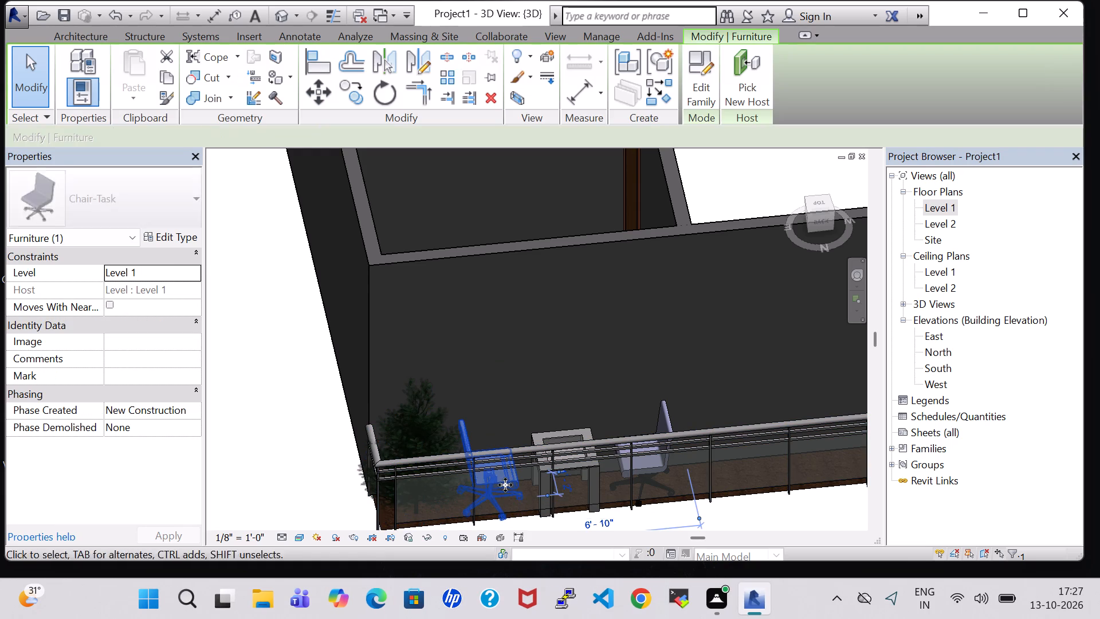
key(Right)
key(Right)
key(Right)
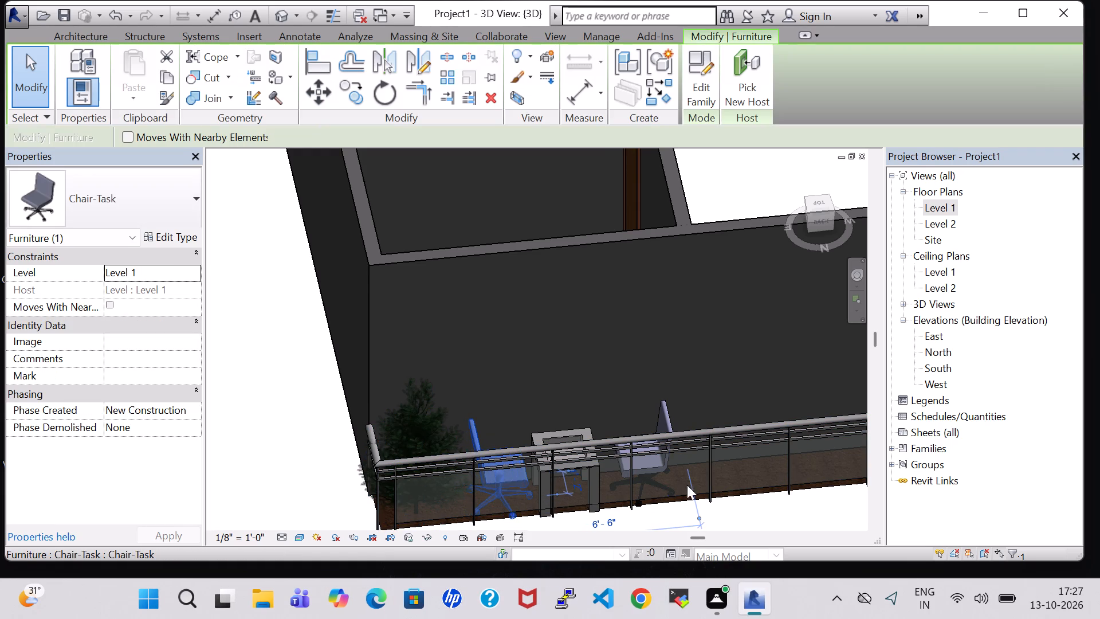
Nudge the inner chair at the rear east coffee table three increments away from the table in the 3D view.
click(663, 421)
key(Right)
key(Right)
key(Right)
Nudge the rear east coffee table three increments away from the corner tree, toward its inner chair.
click(583, 432)
key(Right)
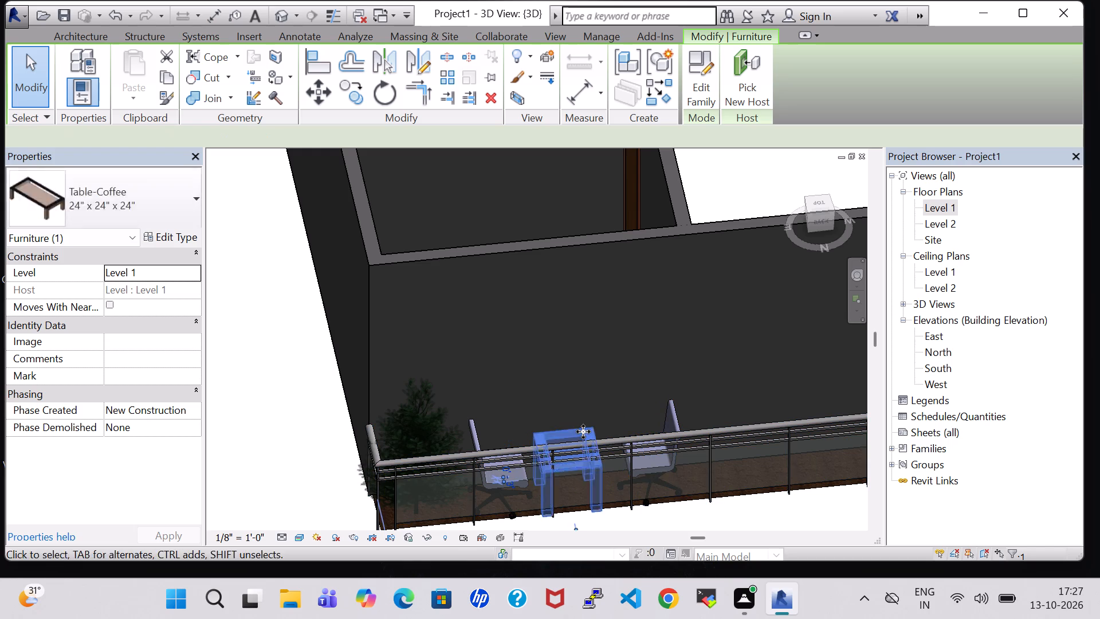
key(Right)
key(Right)
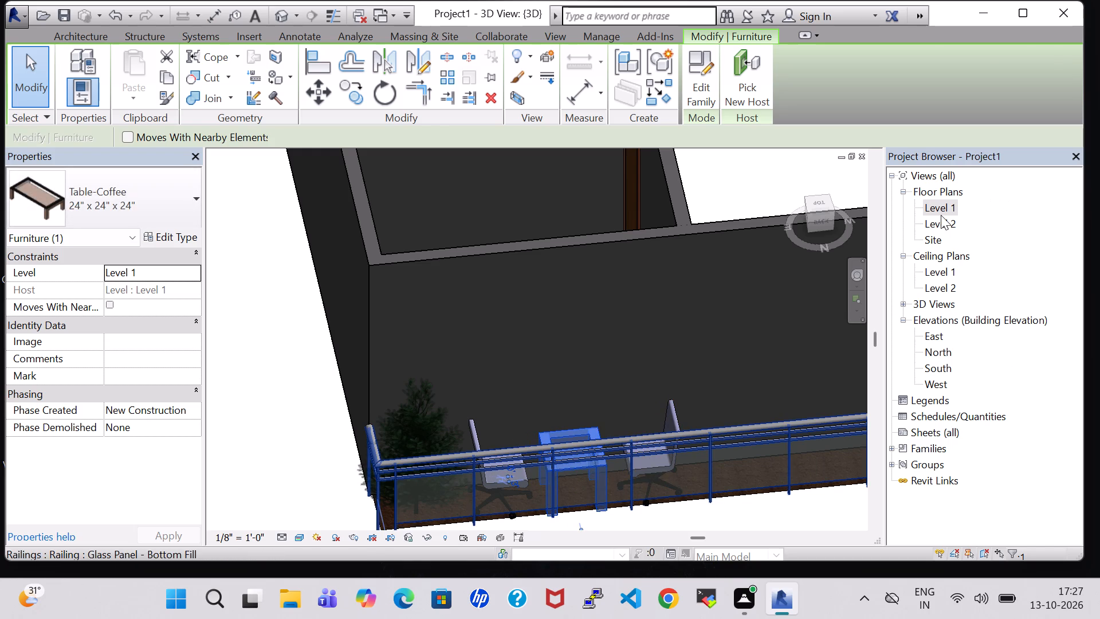
Open the Level 1 floor plan and examine the layout from the rear furnished strip to the front car parking.
double_click(941, 214)
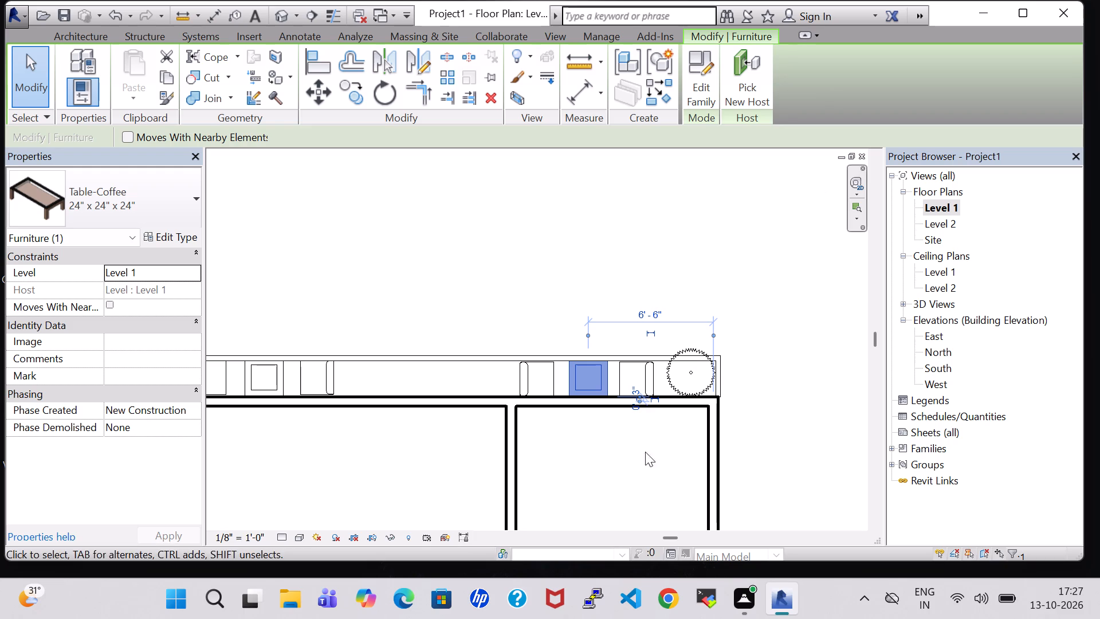
scroll(614, 441, down, 4)
middle_drag(610, 446, 588, 332)
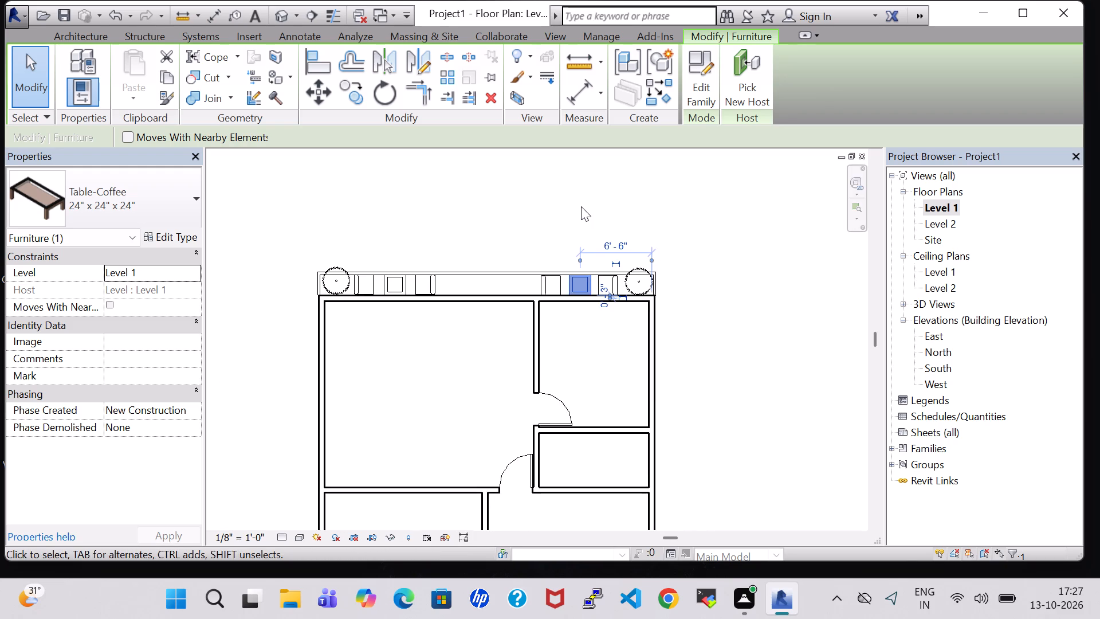
middle_drag(621, 379, 563, 257)
scroll(564, 256, down, 1)
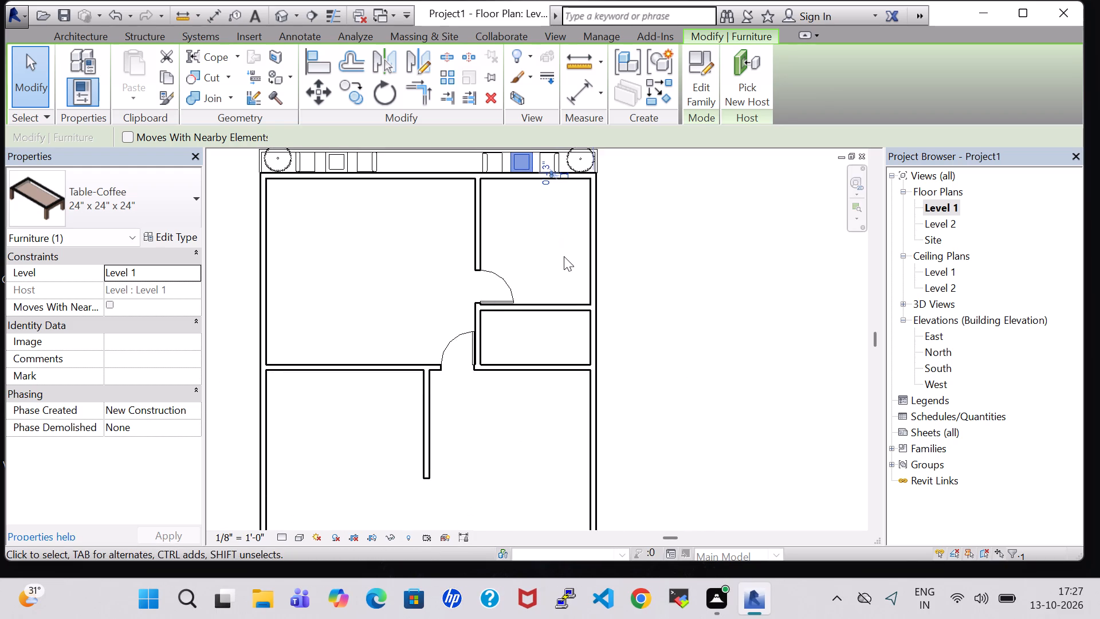
middle_drag(502, 417, 561, 263)
middle_drag(704, 425, 696, 250)
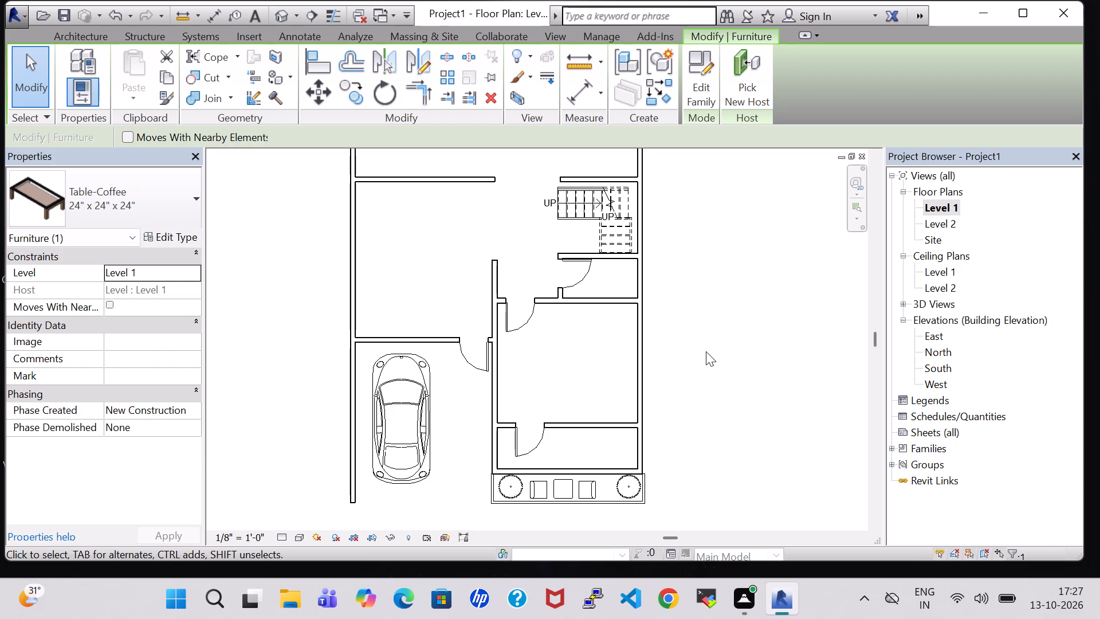
scroll(706, 351, down, 1)
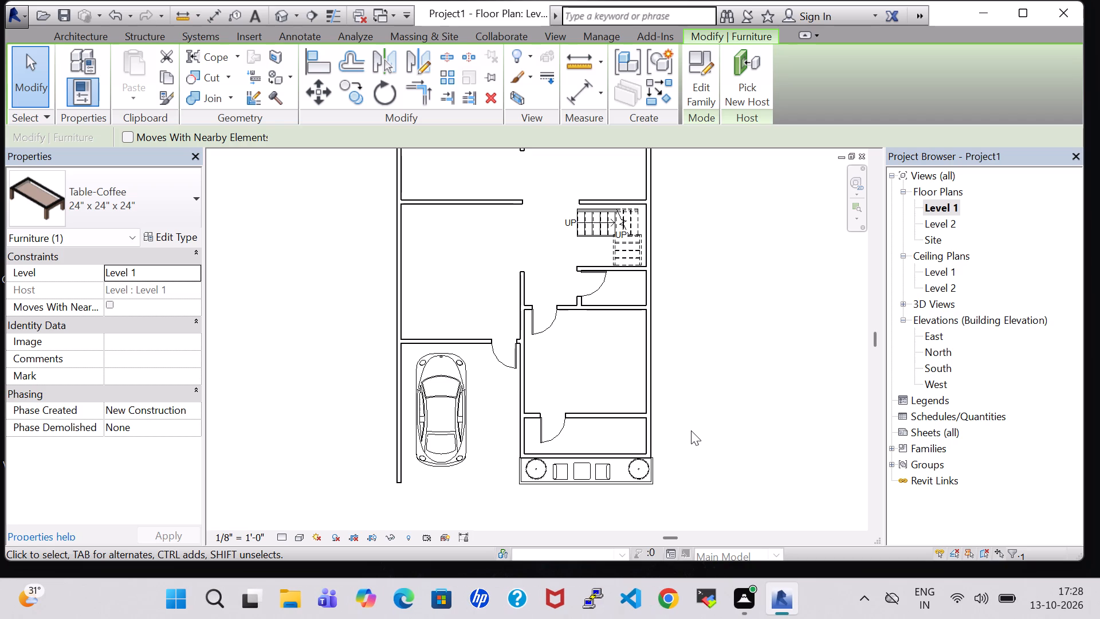
scroll(691, 442, down, 1)
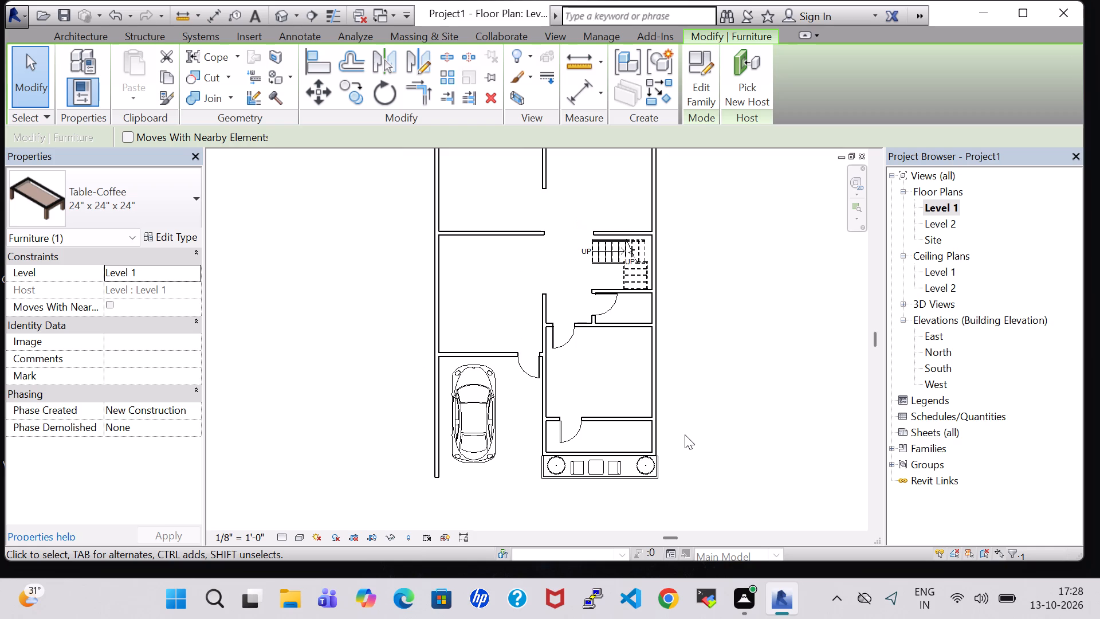
middle_drag(729, 284, 748, 488)
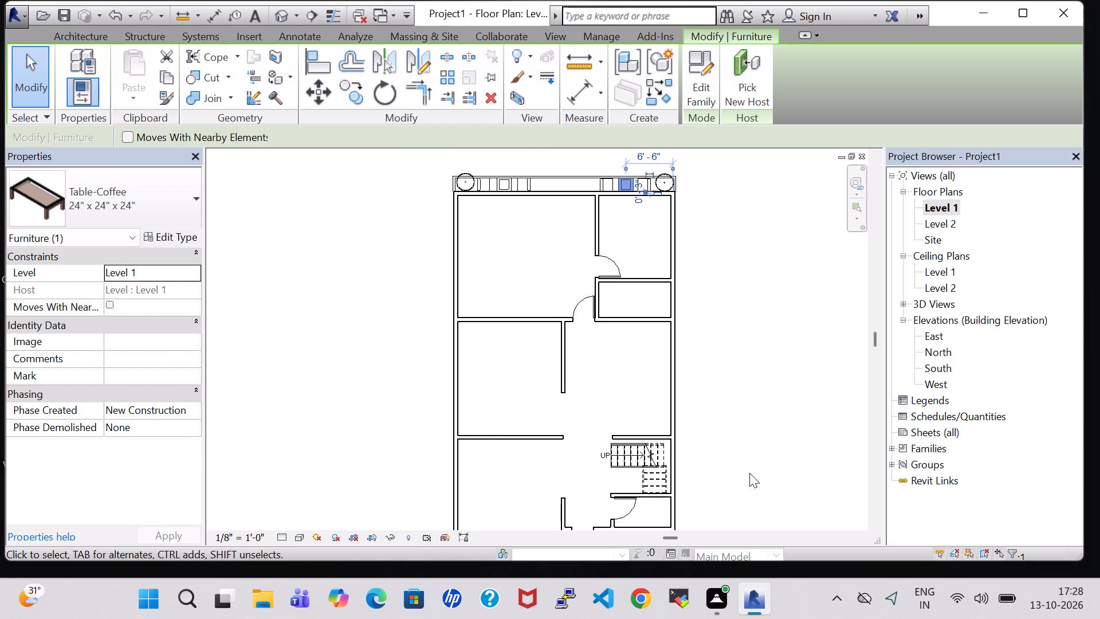
scroll(749, 475, down, 1)
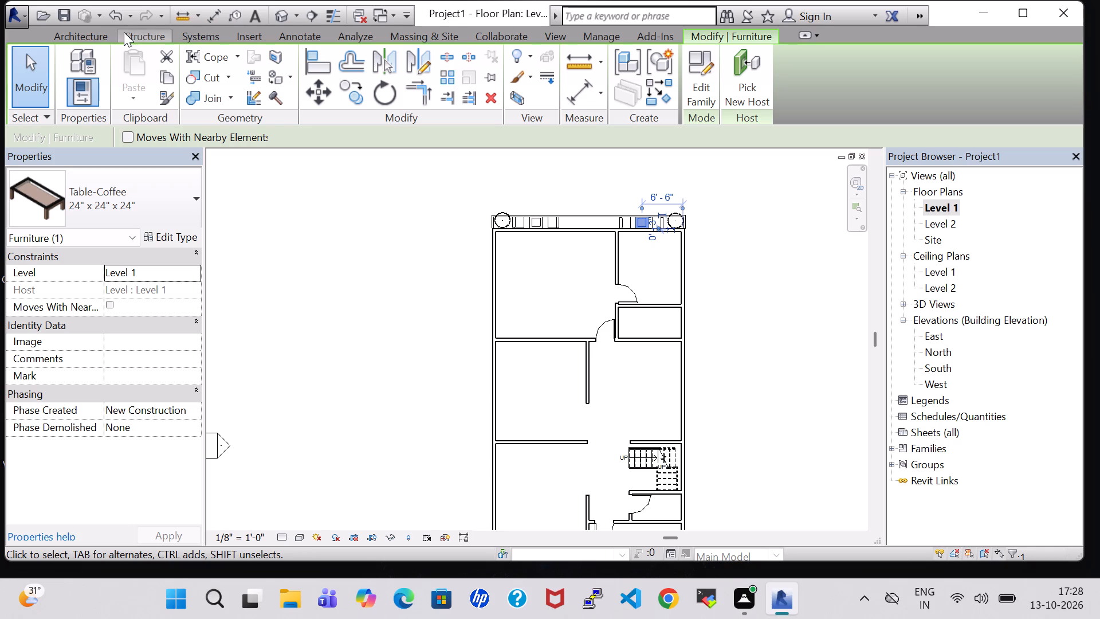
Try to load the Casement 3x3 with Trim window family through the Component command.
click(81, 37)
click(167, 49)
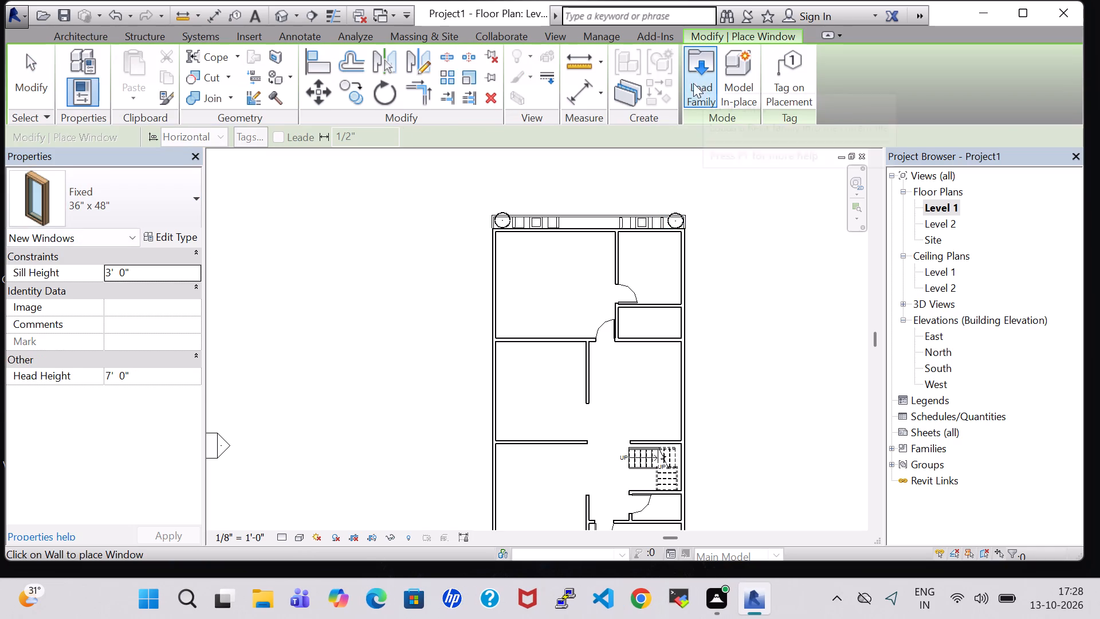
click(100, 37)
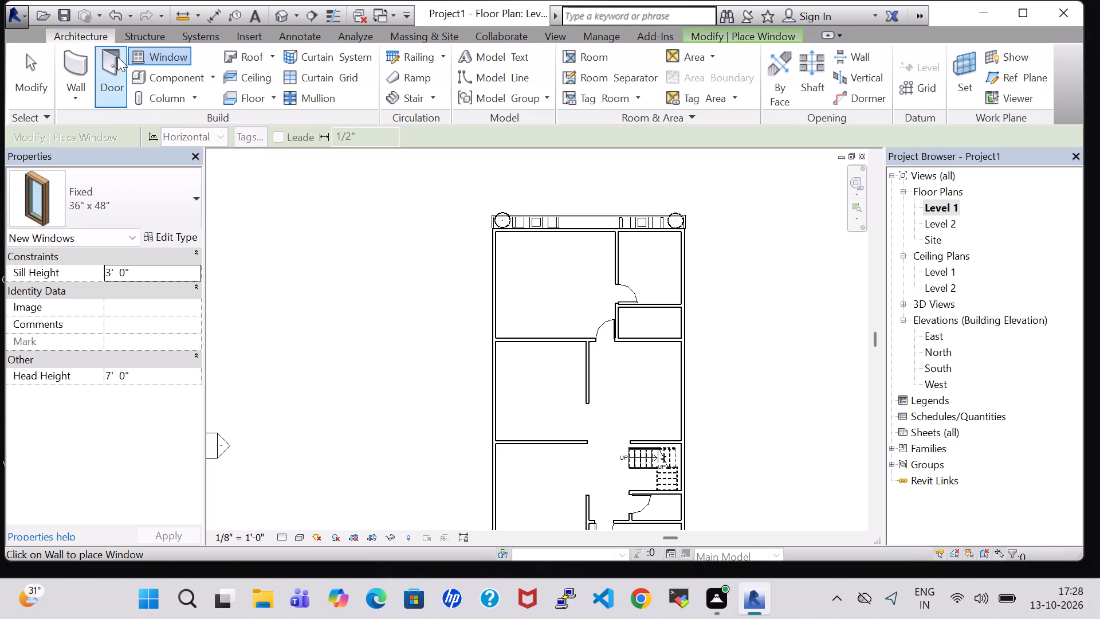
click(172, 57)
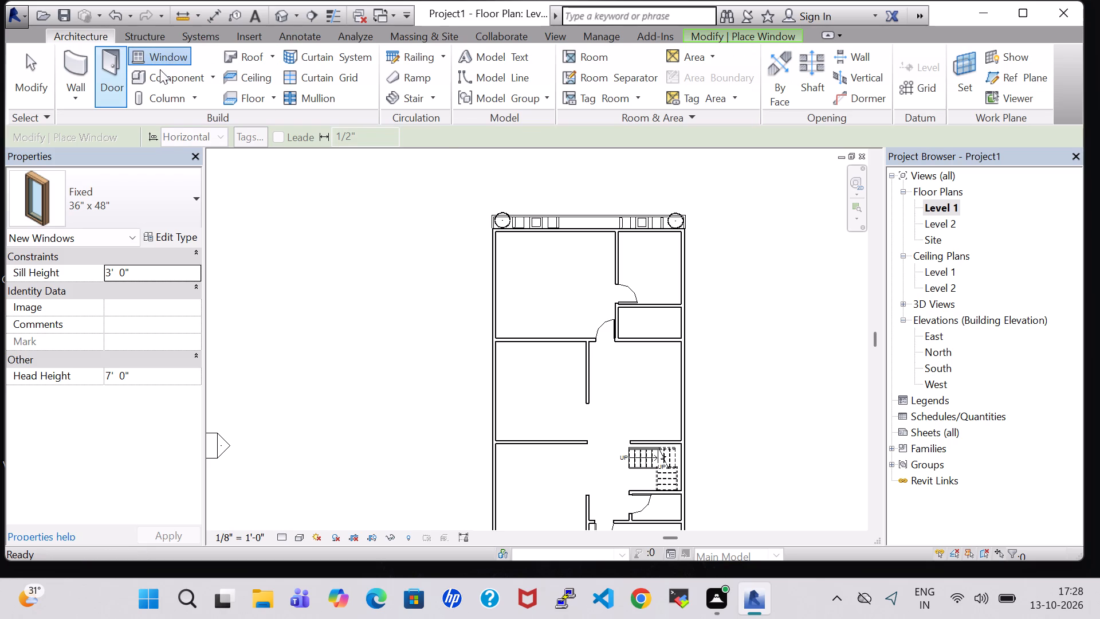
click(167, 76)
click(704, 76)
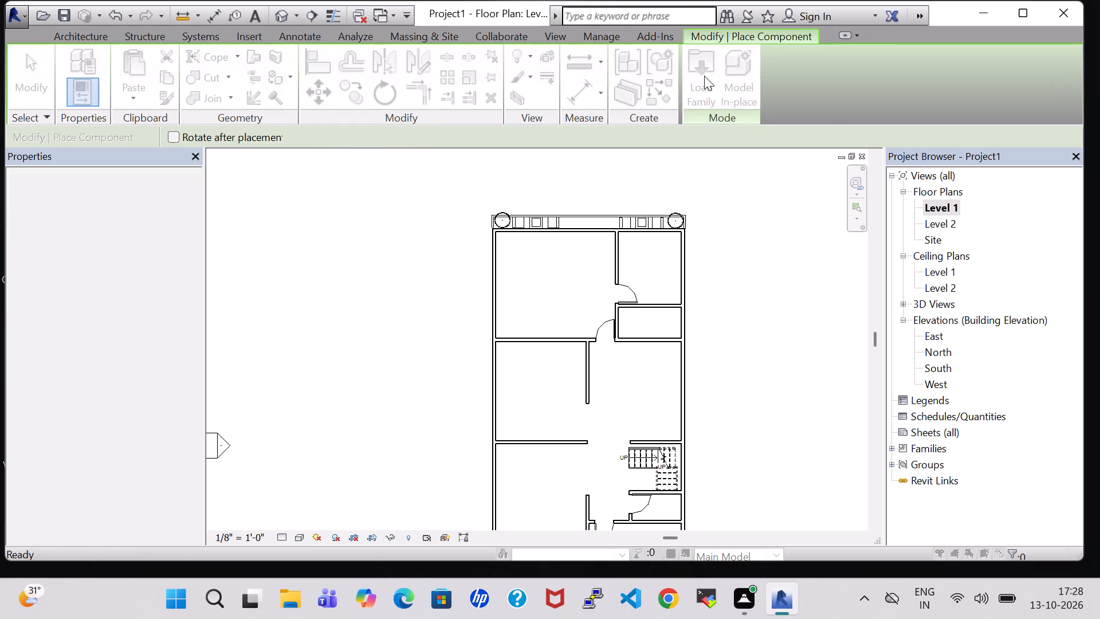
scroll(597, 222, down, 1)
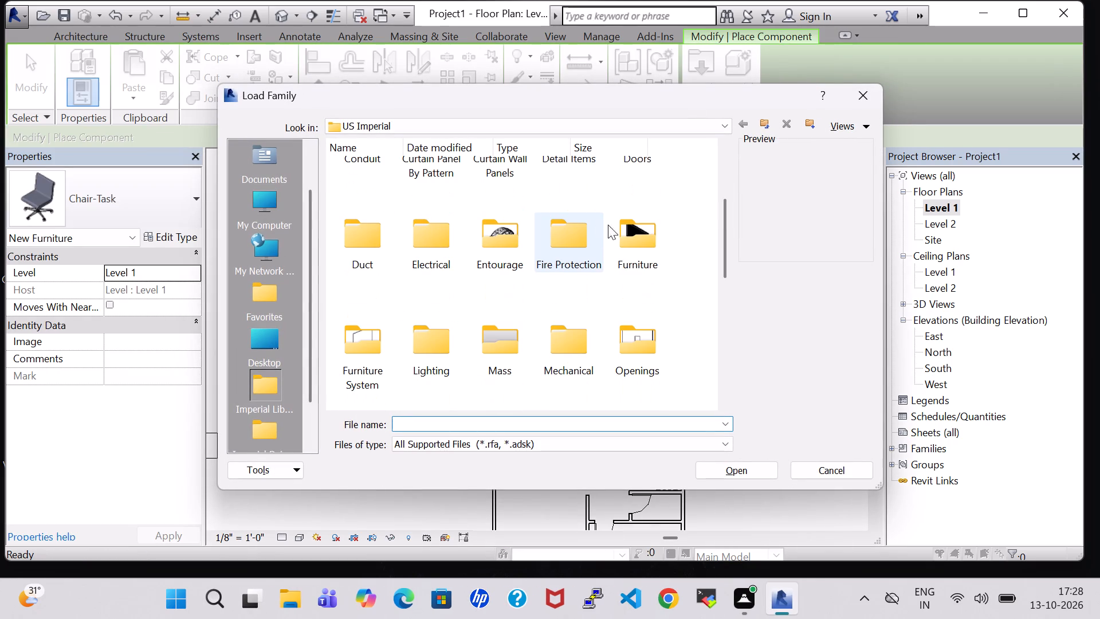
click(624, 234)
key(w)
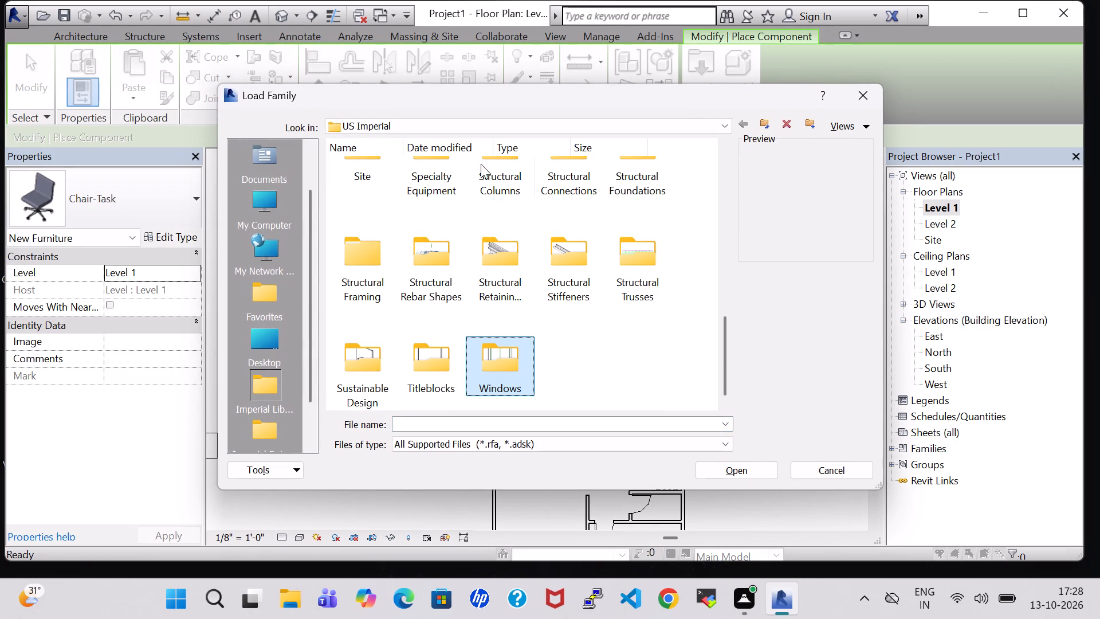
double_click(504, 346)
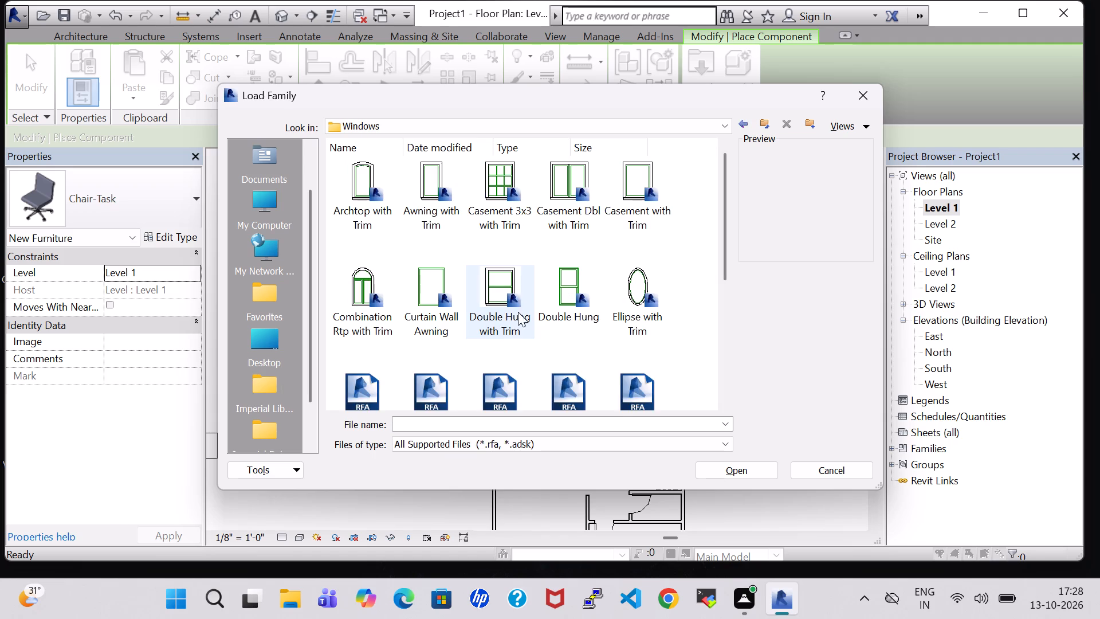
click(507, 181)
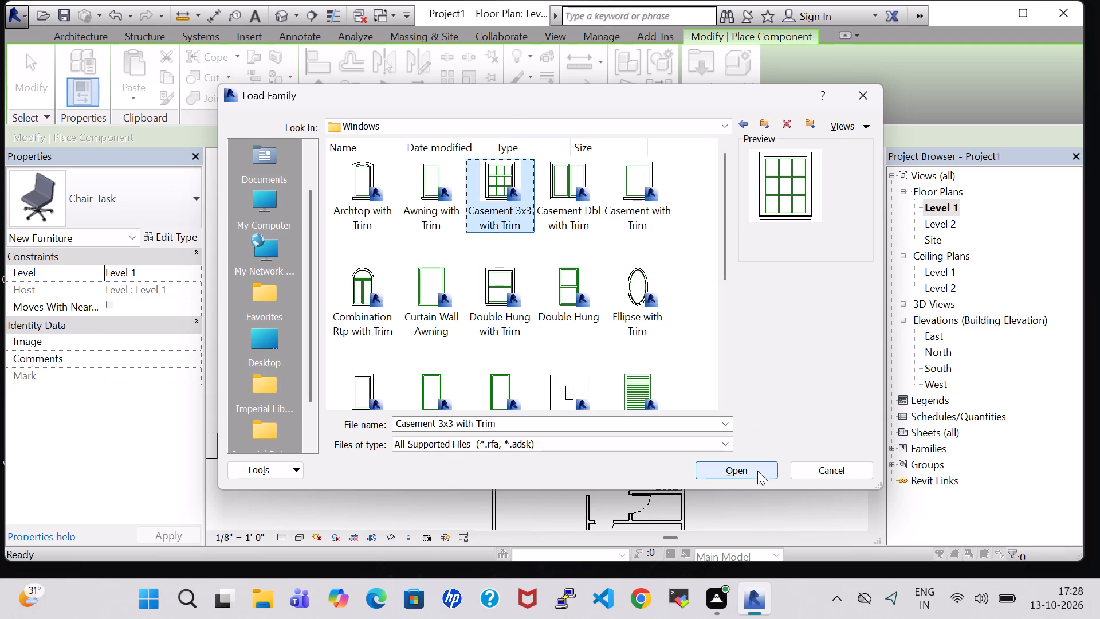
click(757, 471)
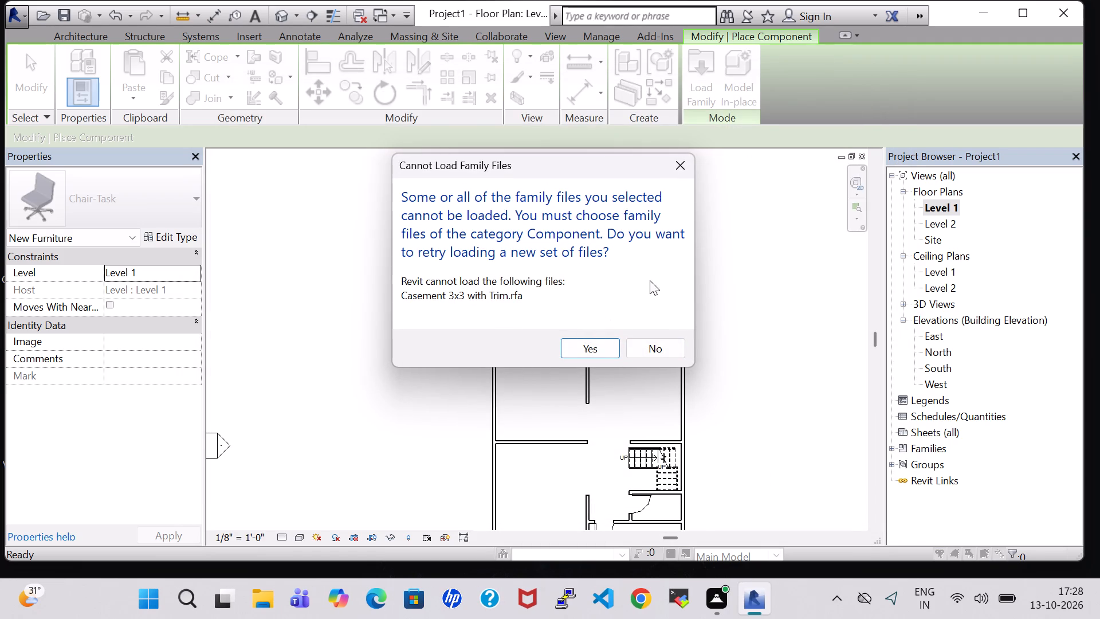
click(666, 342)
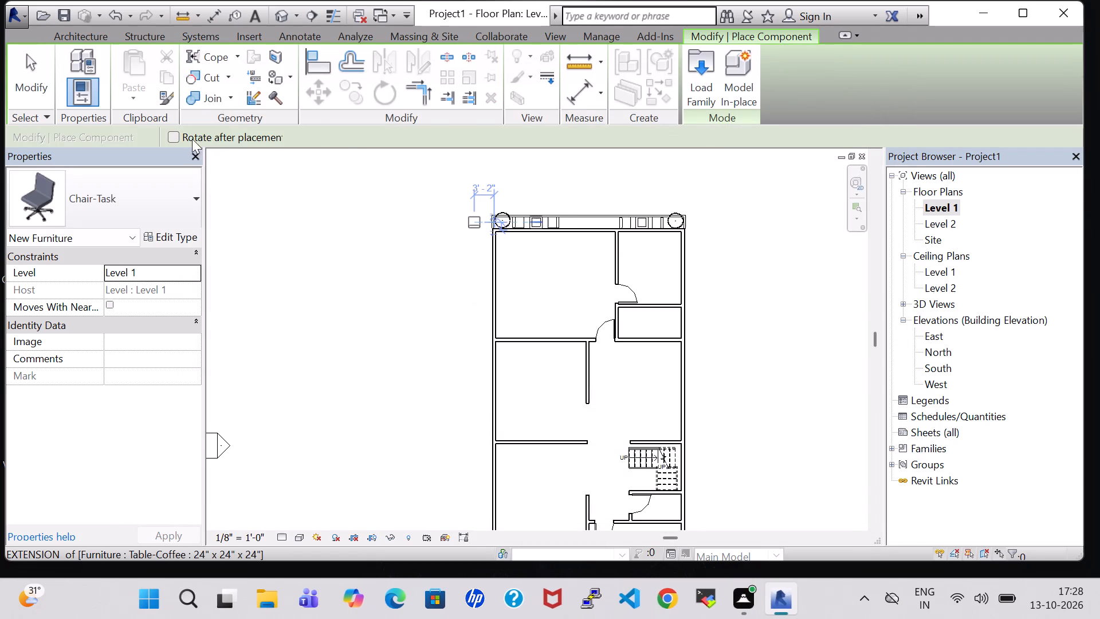
Load the Casement 3x3 with Trim family from the US Imperial Windows library for the Window command.
text(WD)
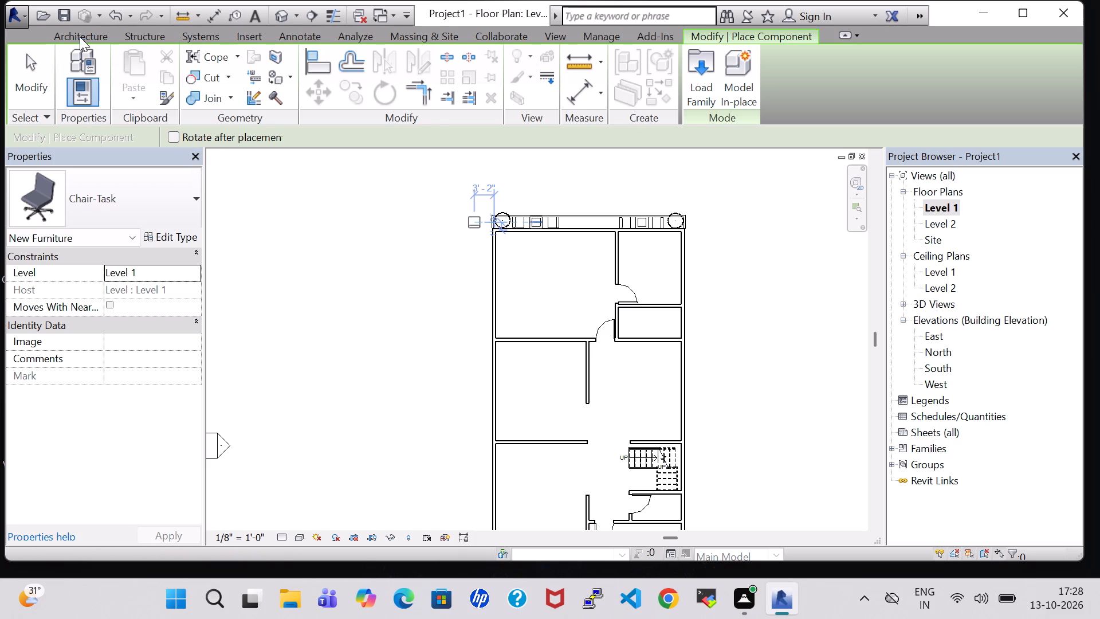
click(80, 37)
click(162, 61)
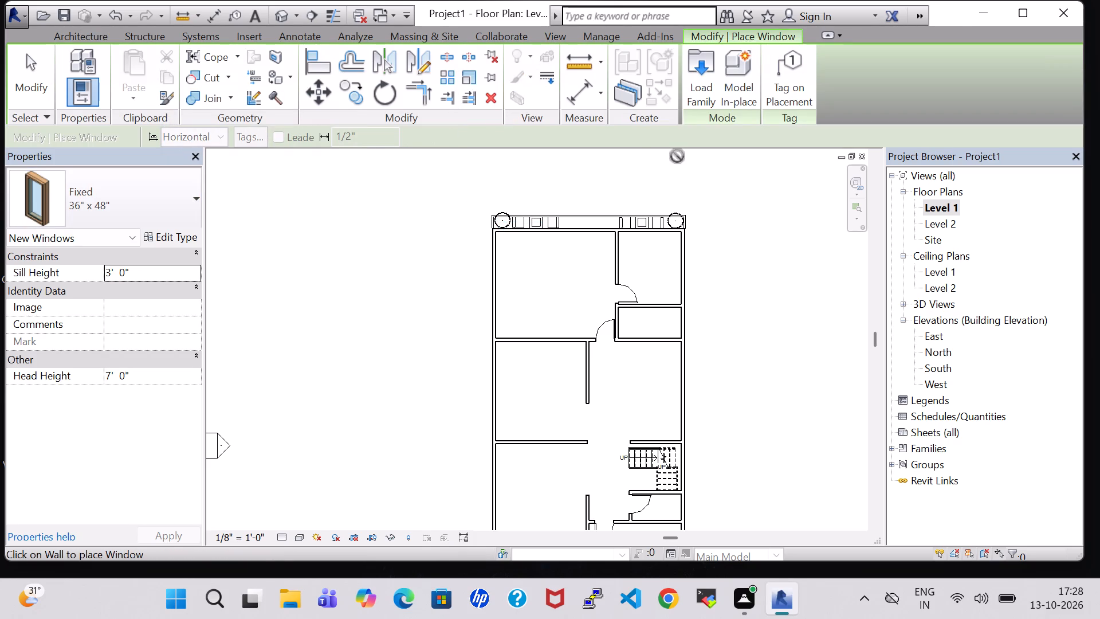
click(701, 76)
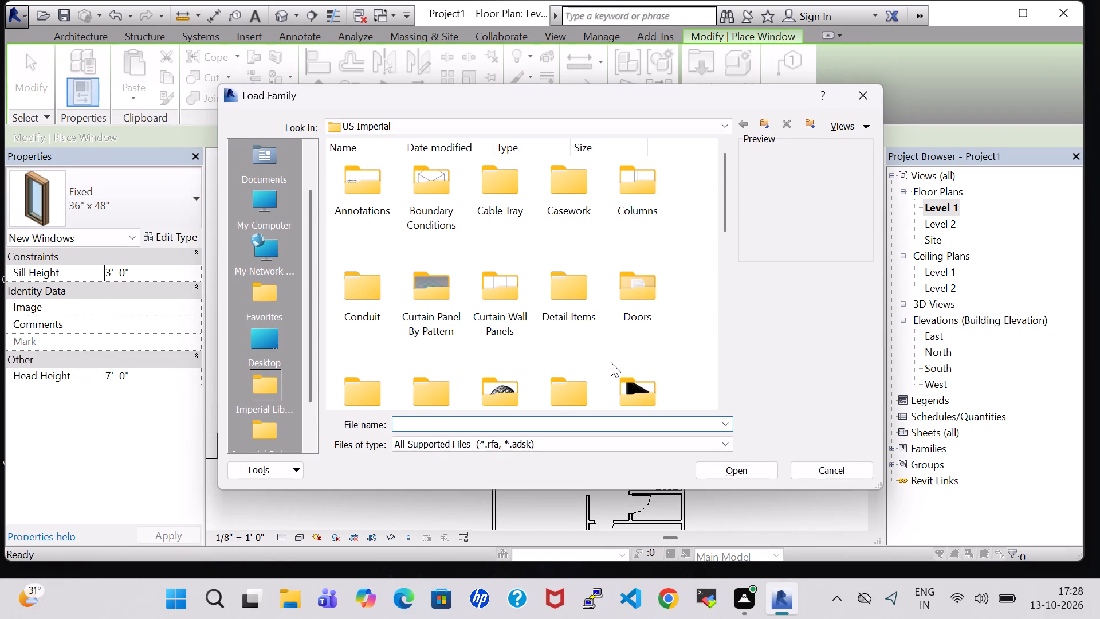
scroll(617, 382, down, 3)
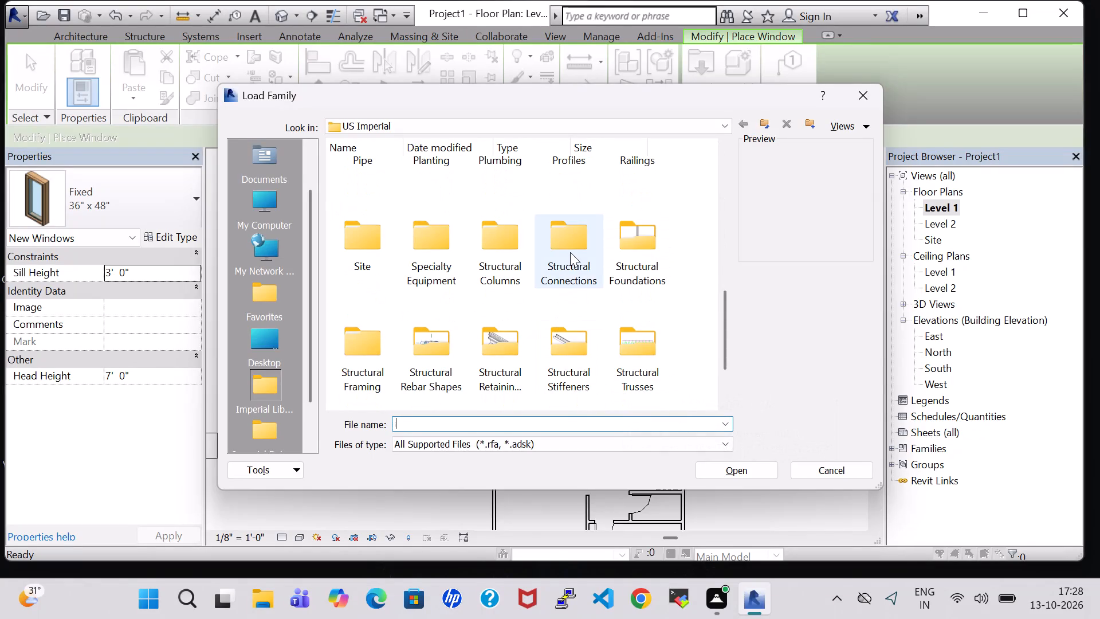
click(570, 252)
key(w)
double_click(527, 352)
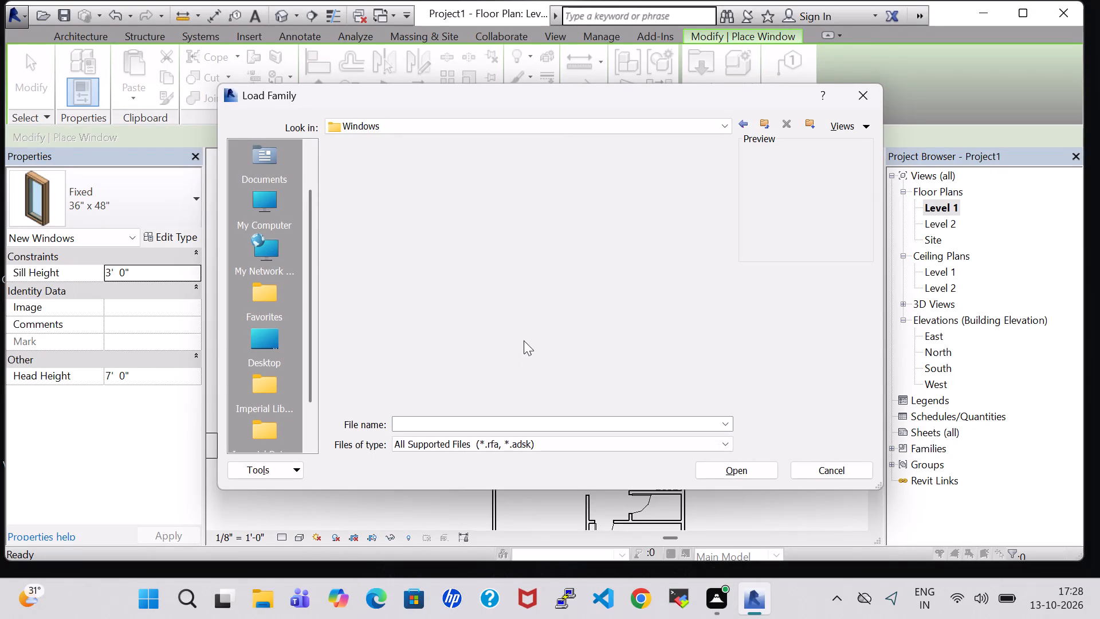
click(484, 206)
click(762, 465)
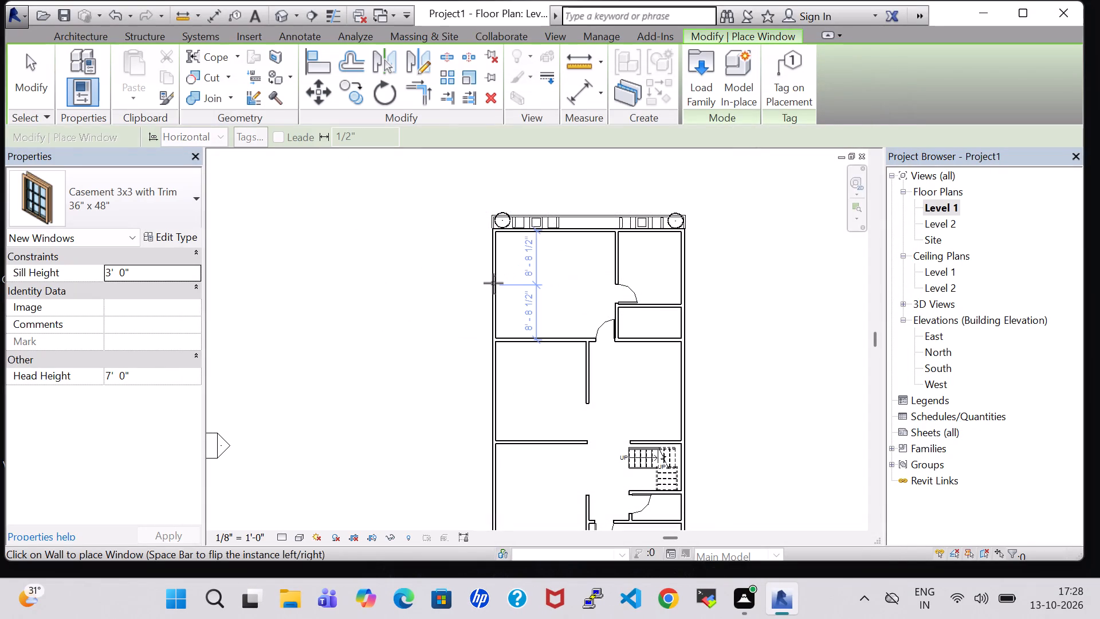
Place 36" x 48" casement windows in the rear west room: centred on the west wall, and about 2'-9" from the partition on the rear wall.
scroll(493, 283, up, 4)
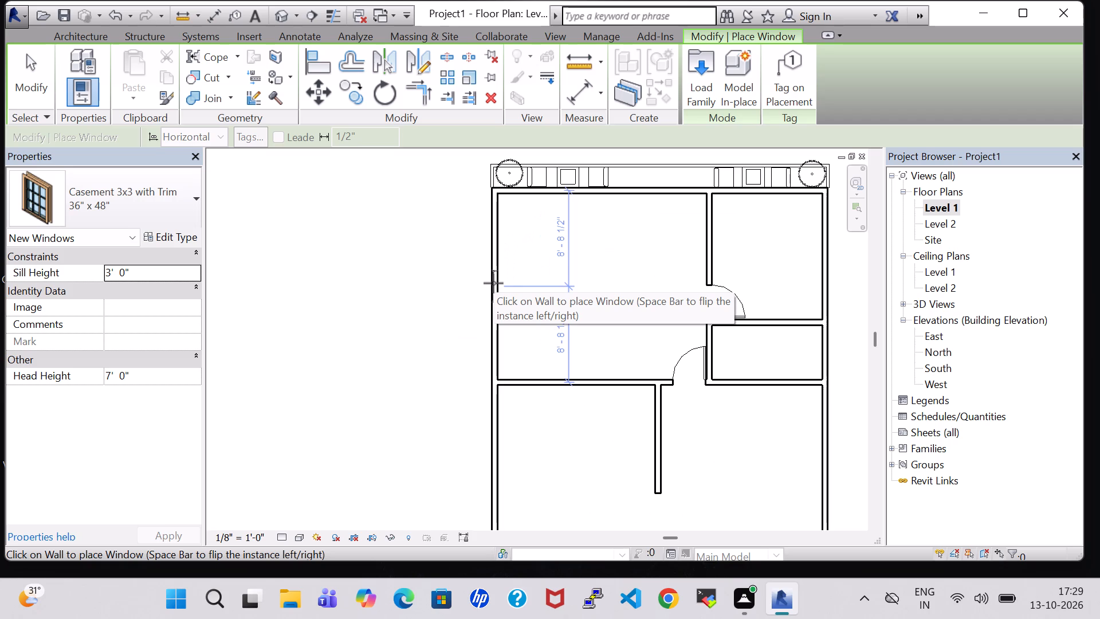
click(493, 283)
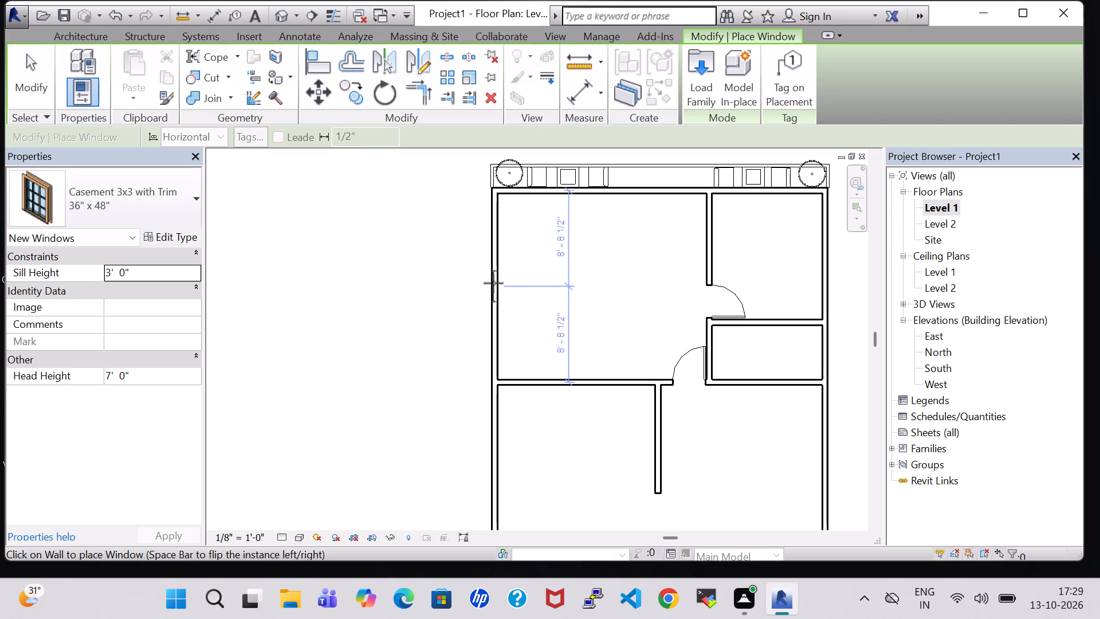
scroll(511, 334, down, 3)
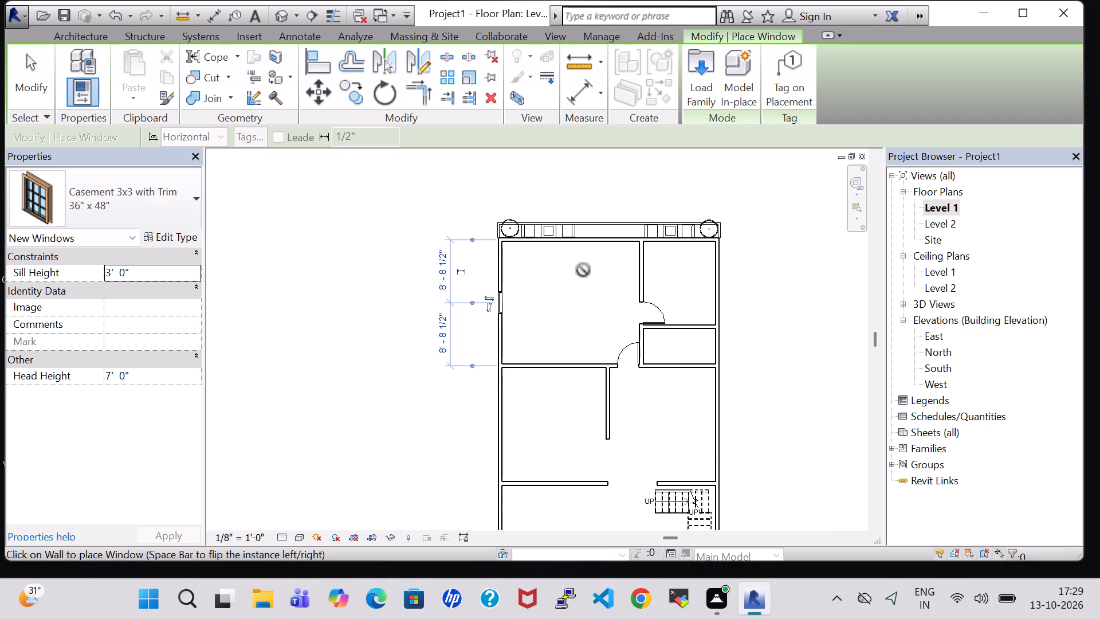
click(622, 238)
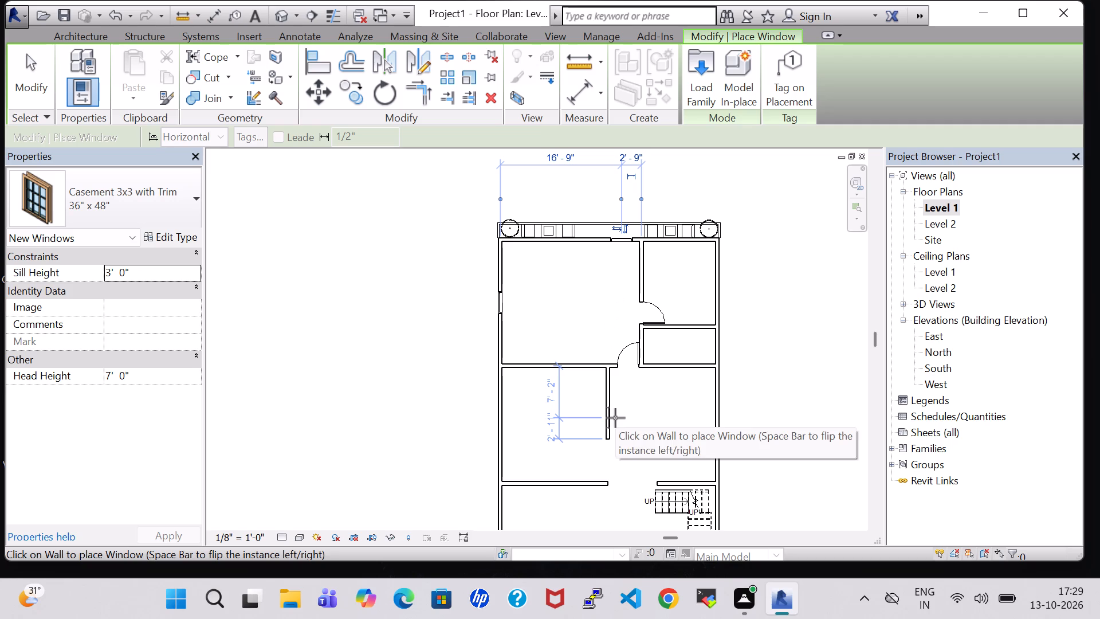
Place a 36" x 48" casement window centred on the west exterior wall of each of the two middle west rooms.
middle_drag(615, 429, 607, 292)
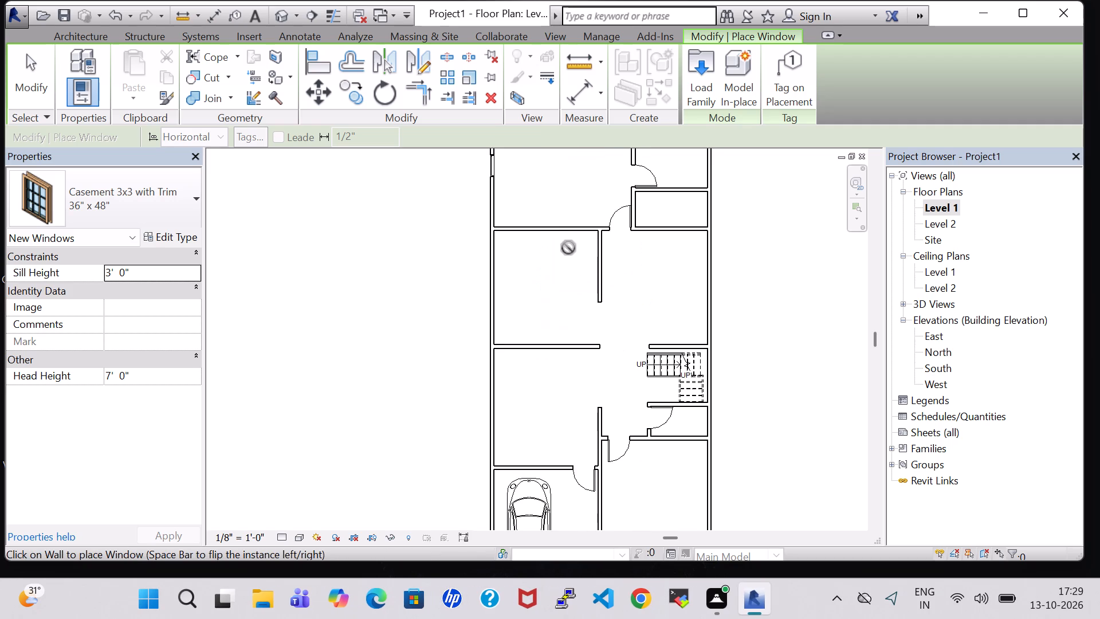
click(485, 283)
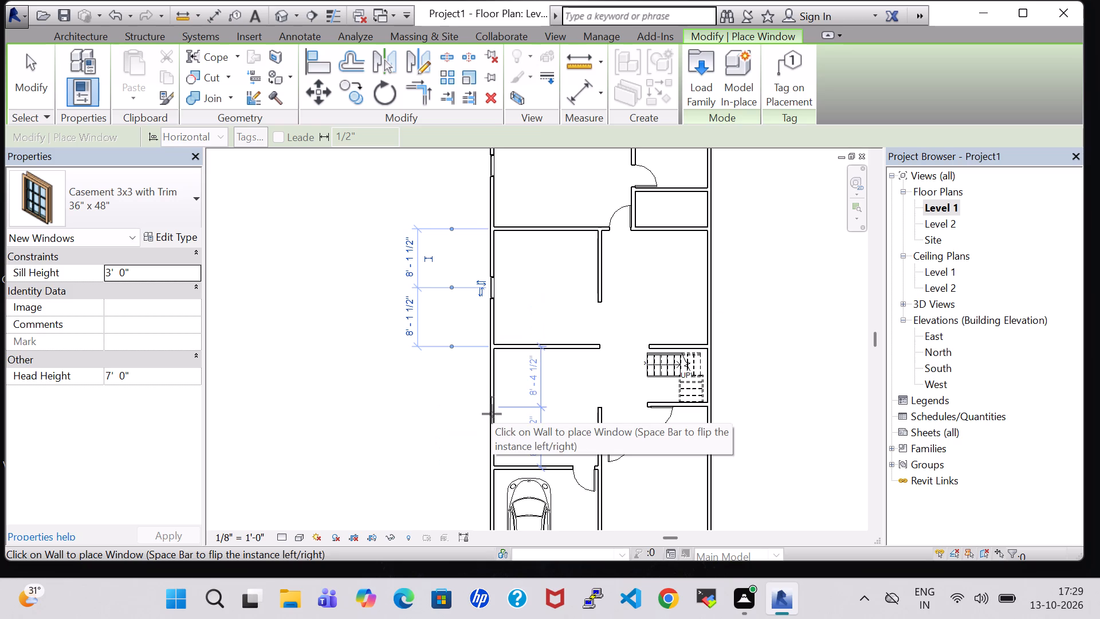
click(492, 414)
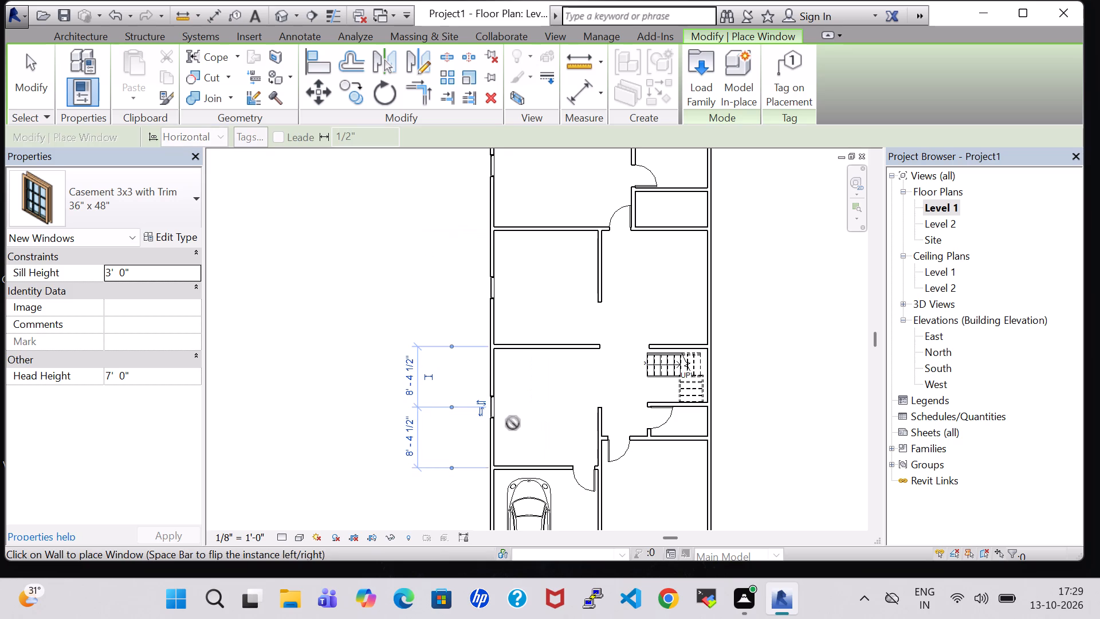
Place a 36" x 48" casement window in the wall facing the car parking, about 6'-4" from the west wall.
middle_drag(513, 423, 524, 385)
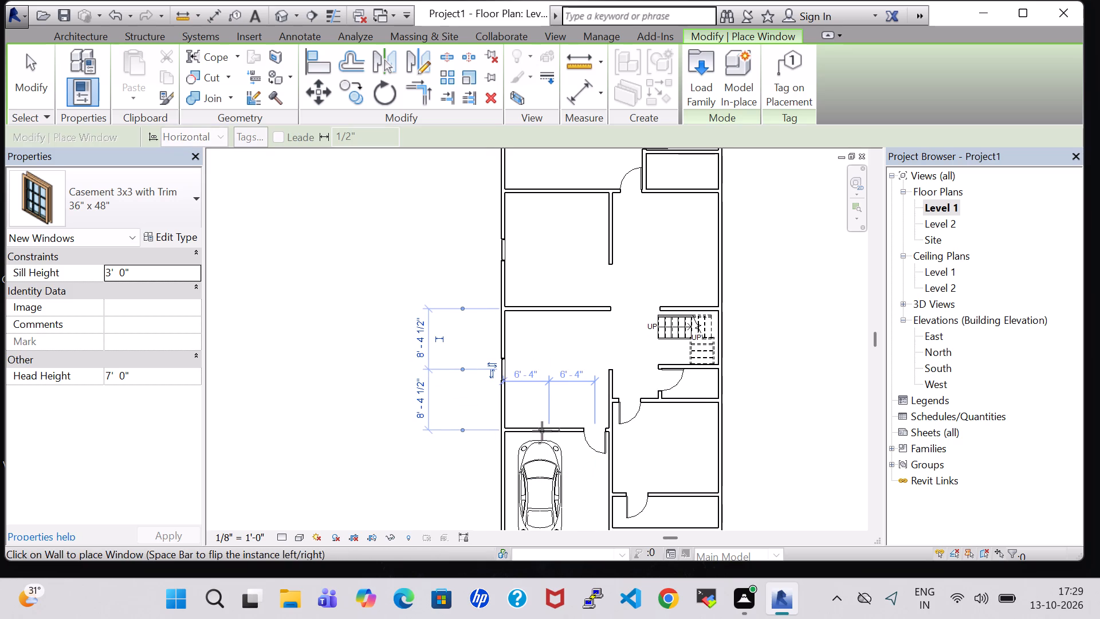
click(542, 431)
middle_drag(586, 465, 584, 327)
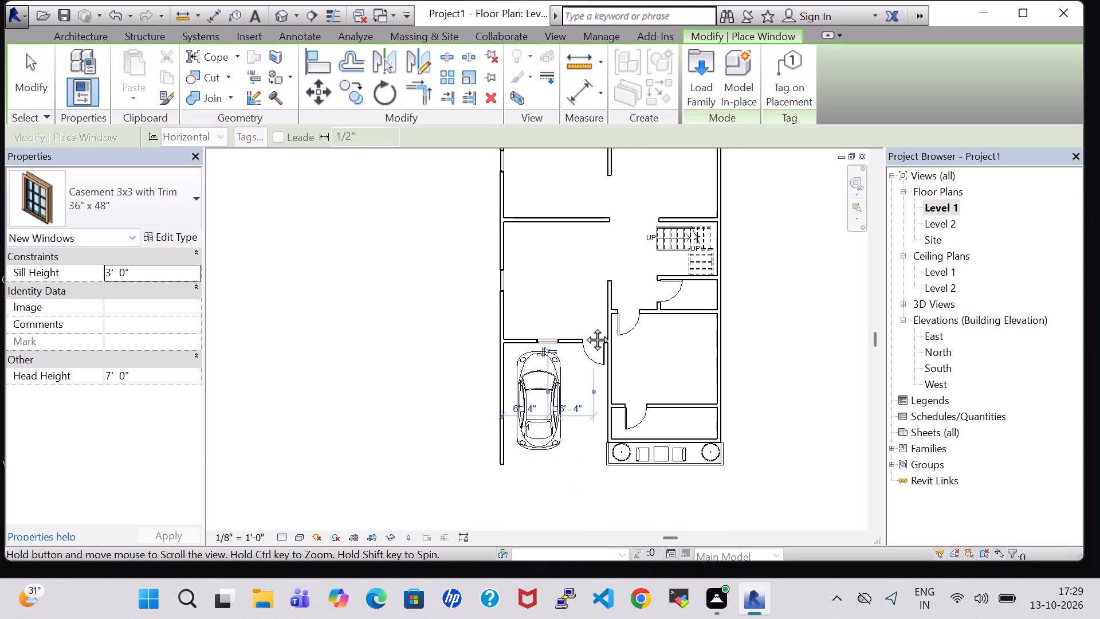
Place a 36" x 48" casement window centred on the east exterior wall of the large room beside the car parking, 6'-6" from each partition.
middle_drag(584, 327, 580, 303)
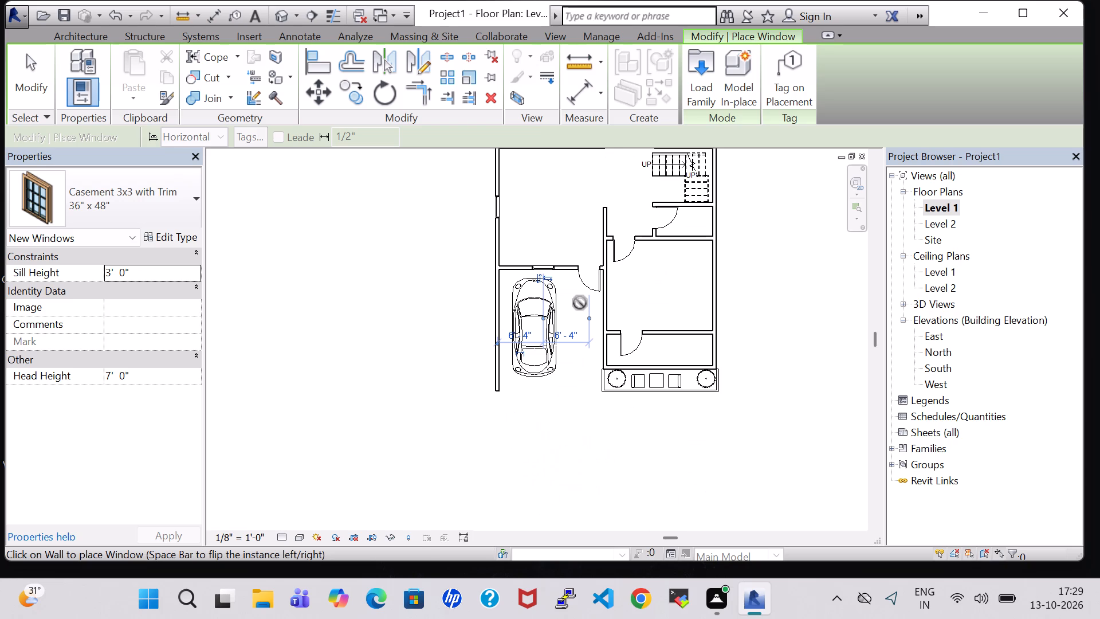
click(716, 287)
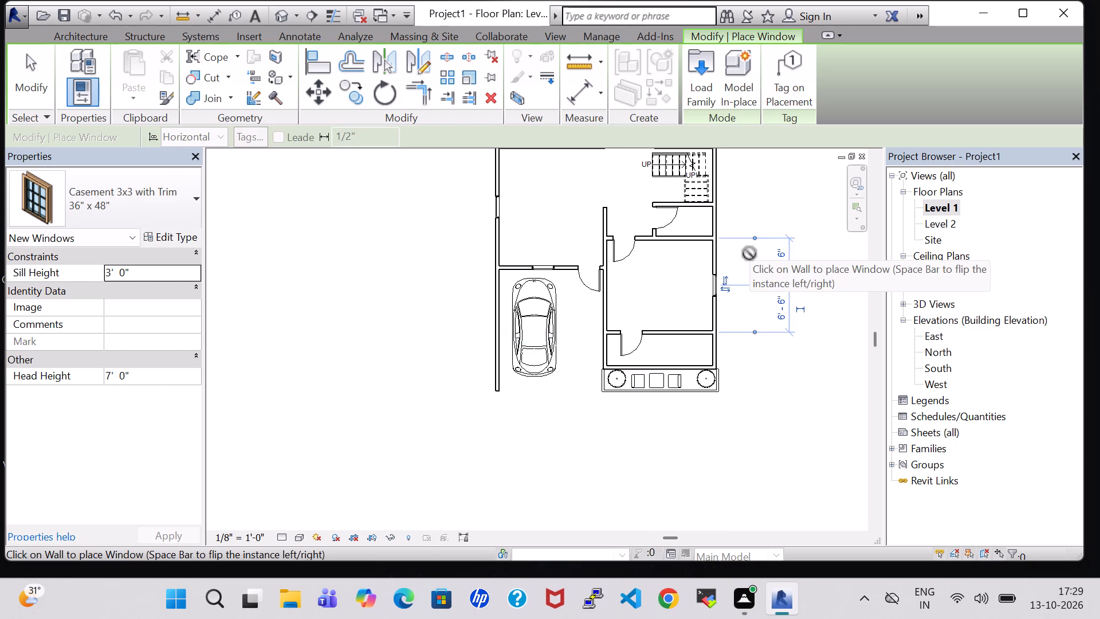
Place a Fixed 36" x 24" window centred on the east exterior wall of the small room just south of the stair.
scroll(748, 221, up, 1)
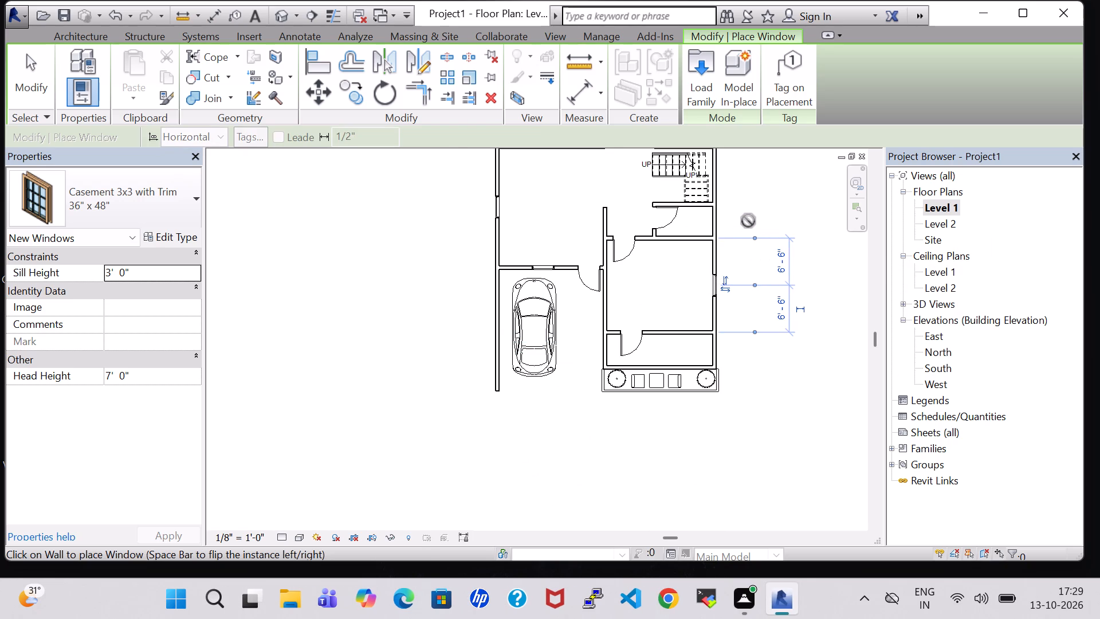
scroll(748, 221, up, 1)
click(153, 207)
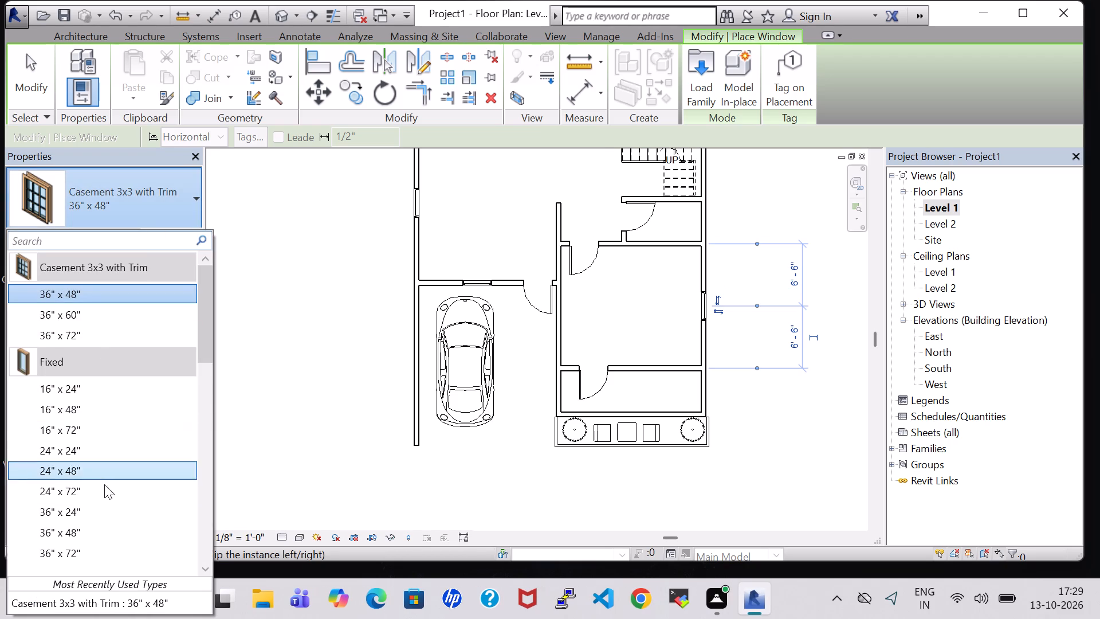
click(106, 508)
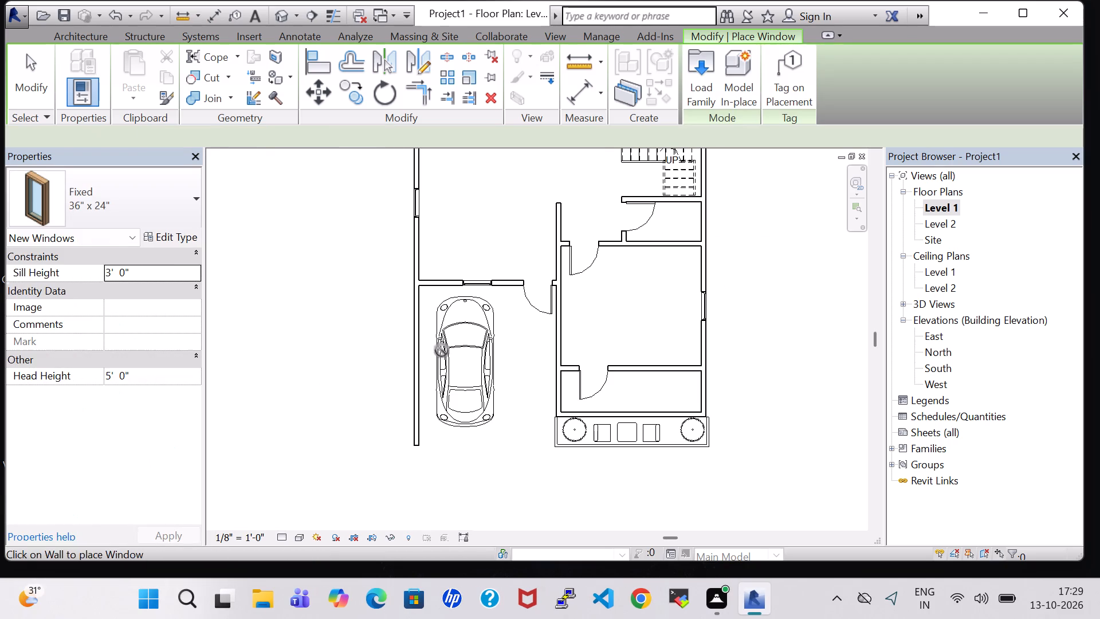
click(705, 226)
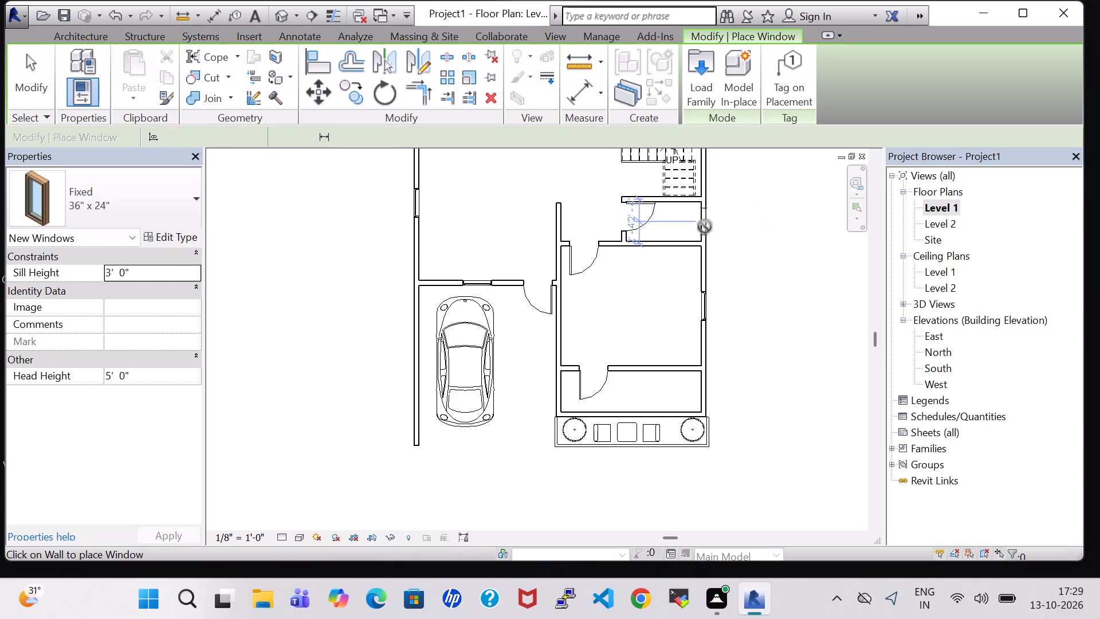
Place a Casement 3x3 with Trim 36" x 48" window centred on the east wall of the room north of the stair.
middle_drag(764, 275, 759, 366)
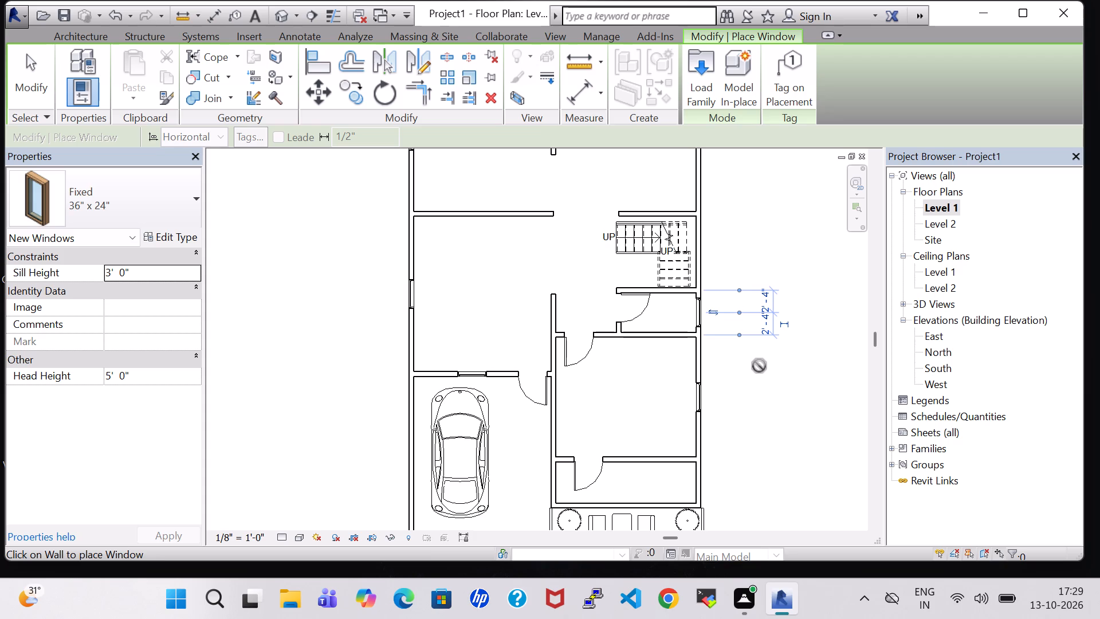
scroll(759, 366, down, 2)
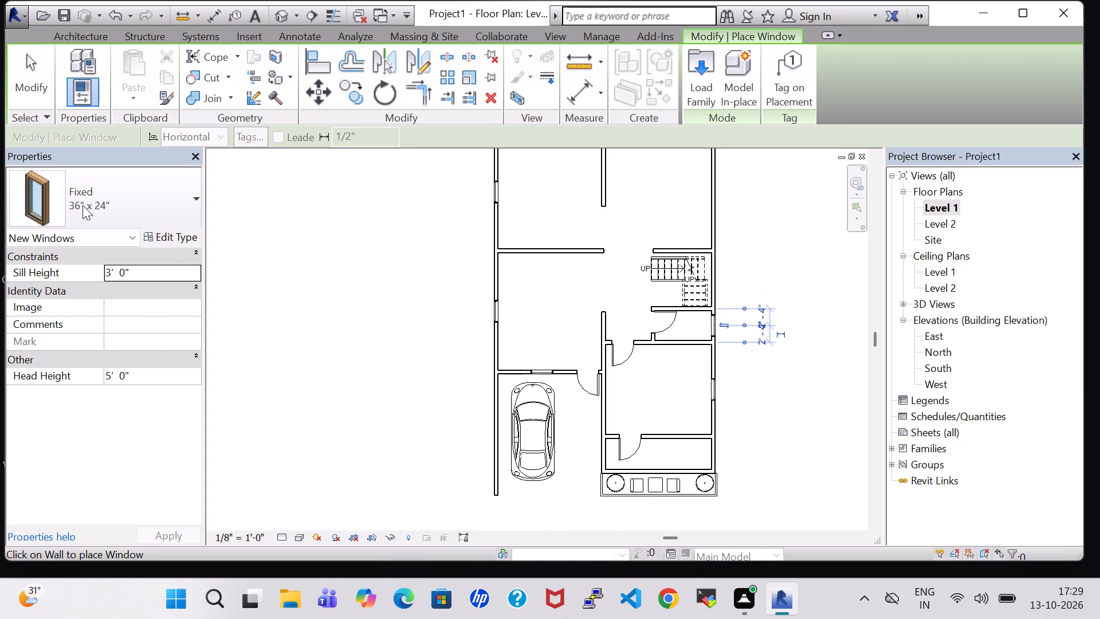
click(82, 205)
click(94, 296)
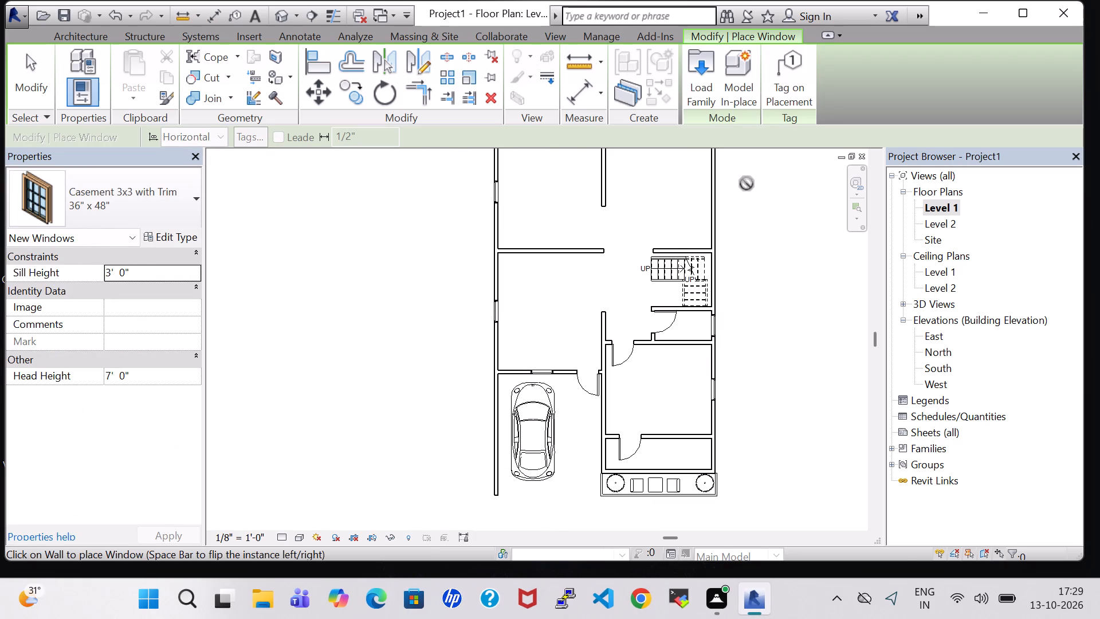
middle_drag(749, 184, 716, 340)
click(685, 347)
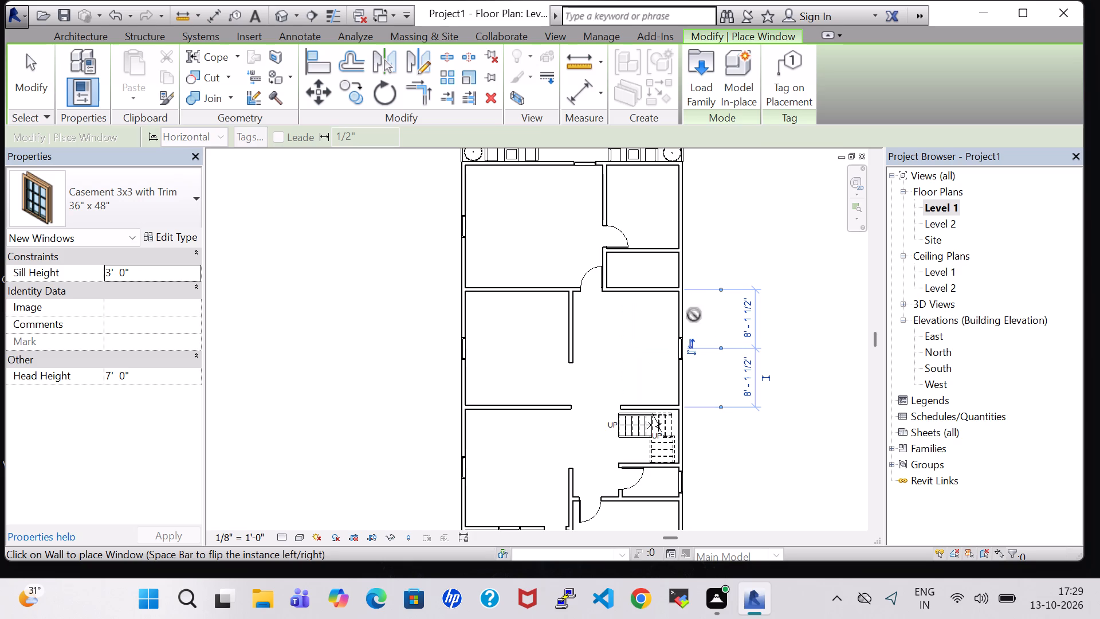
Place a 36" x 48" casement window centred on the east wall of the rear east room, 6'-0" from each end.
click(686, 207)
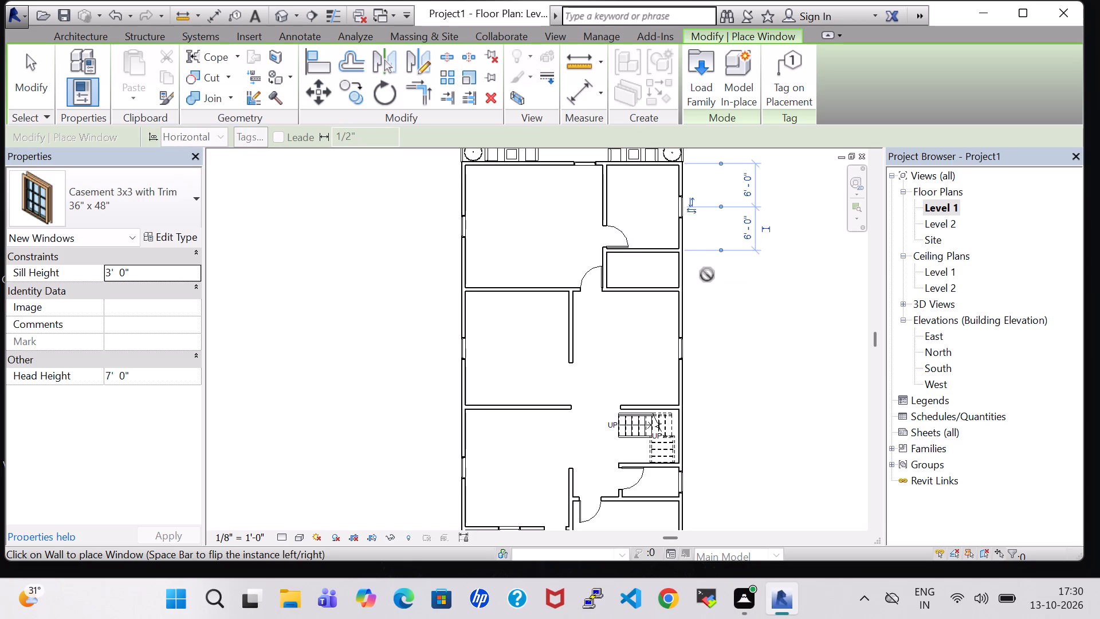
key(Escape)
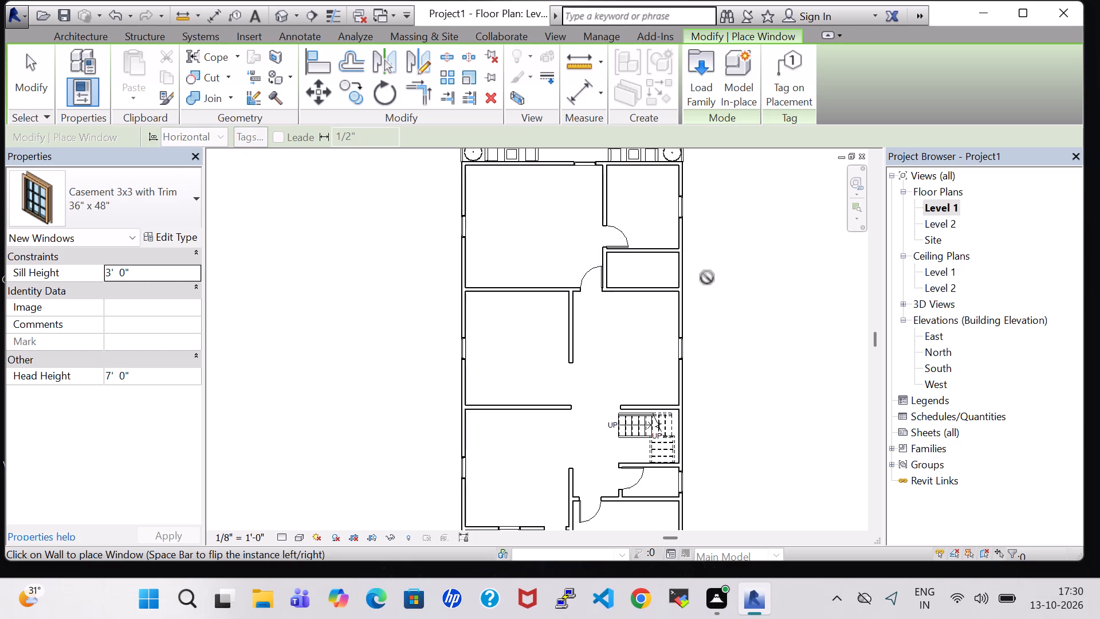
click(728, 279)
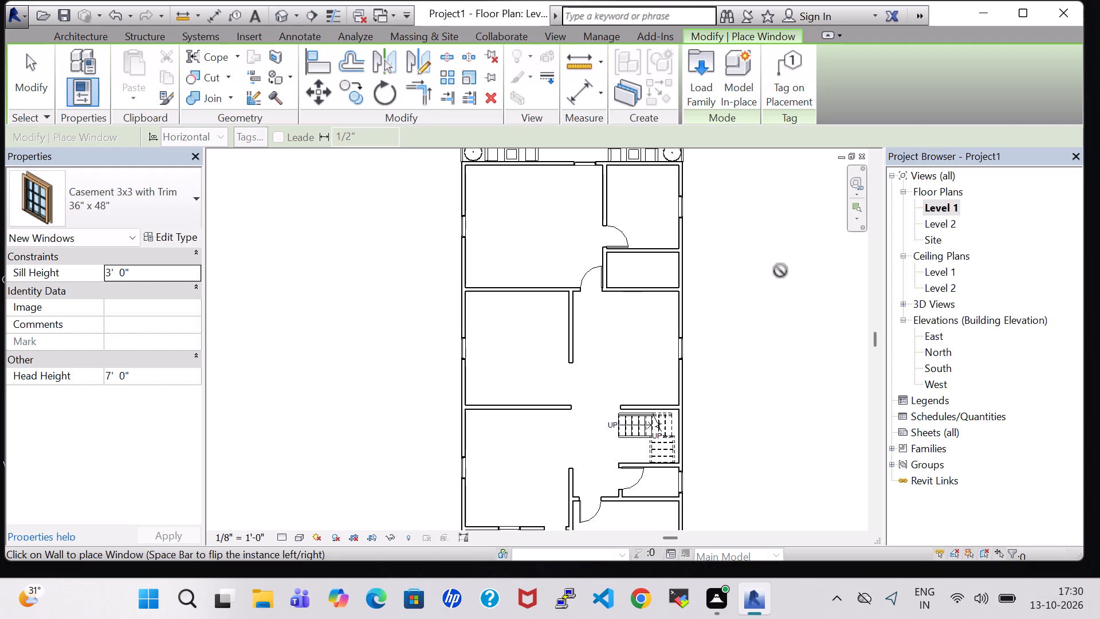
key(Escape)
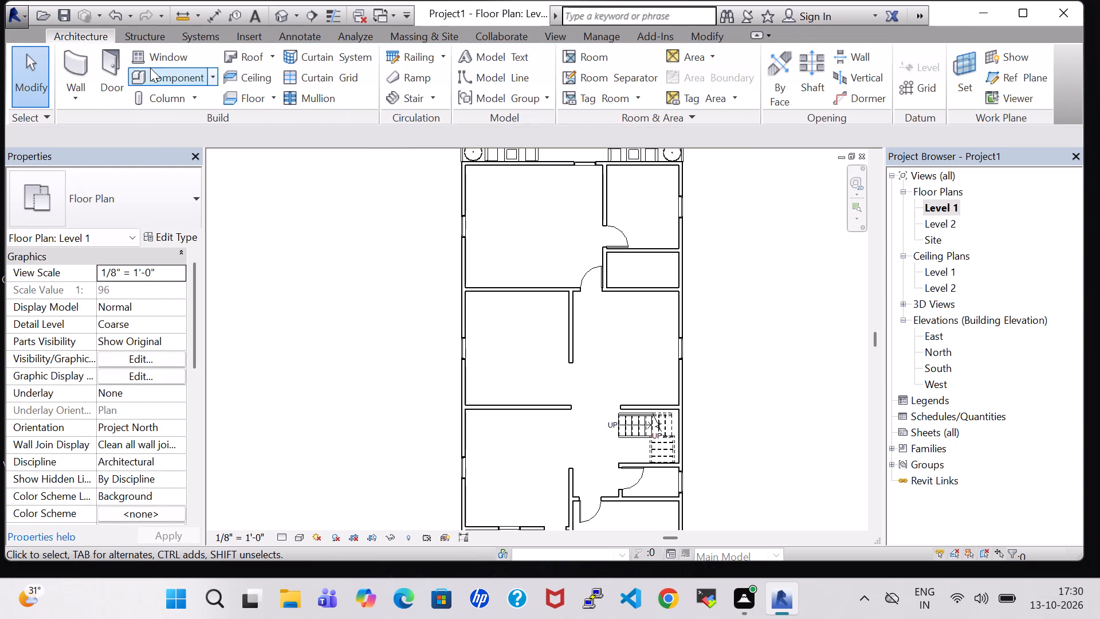
Save the project as Project36 in the work folder on the Desktop.
click(188, 57)
click(462, 254)
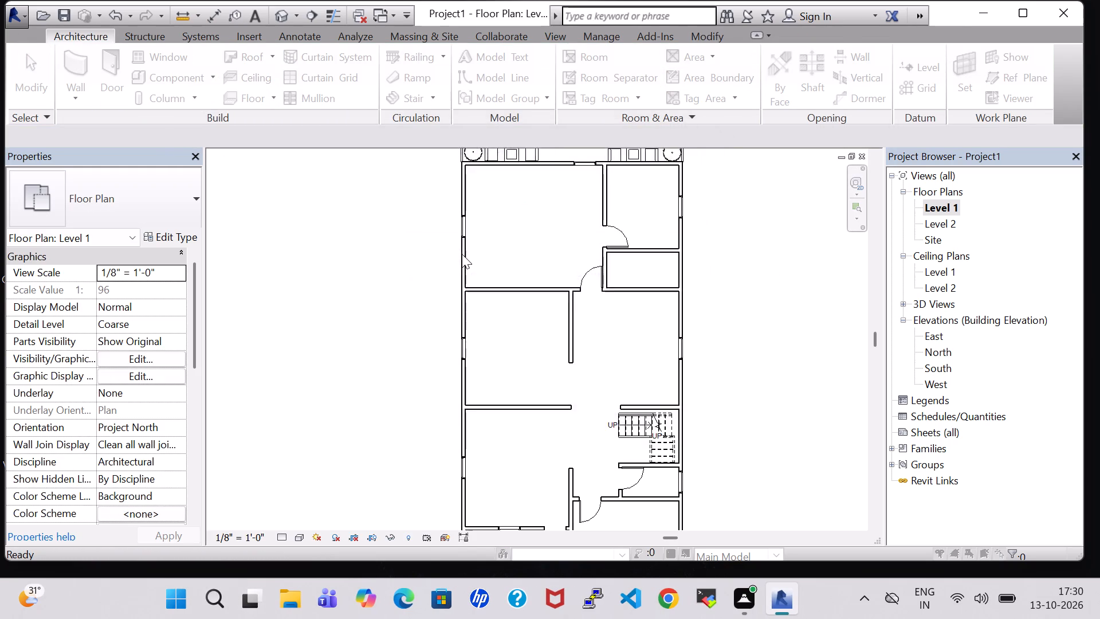
scroll(460, 271, down, 15)
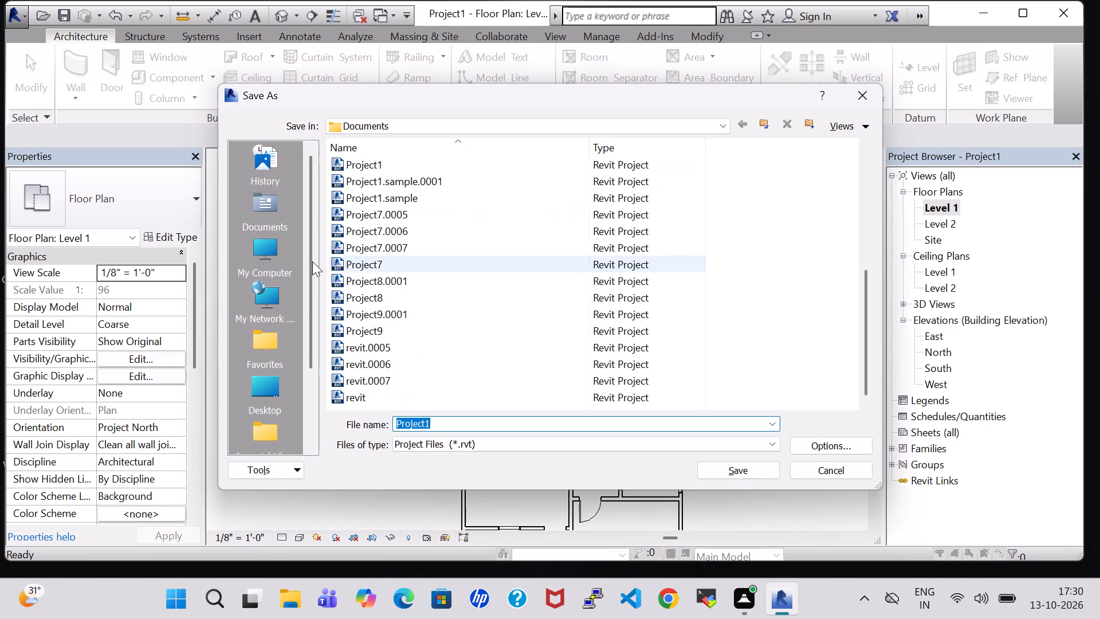
click(267, 398)
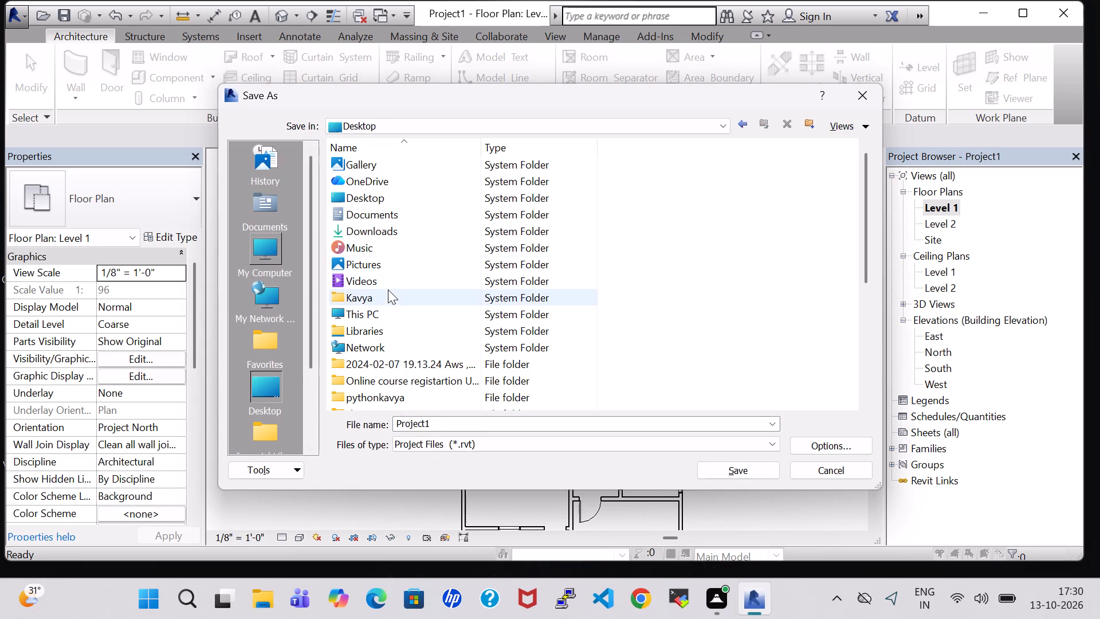
click(382, 316)
key(w)
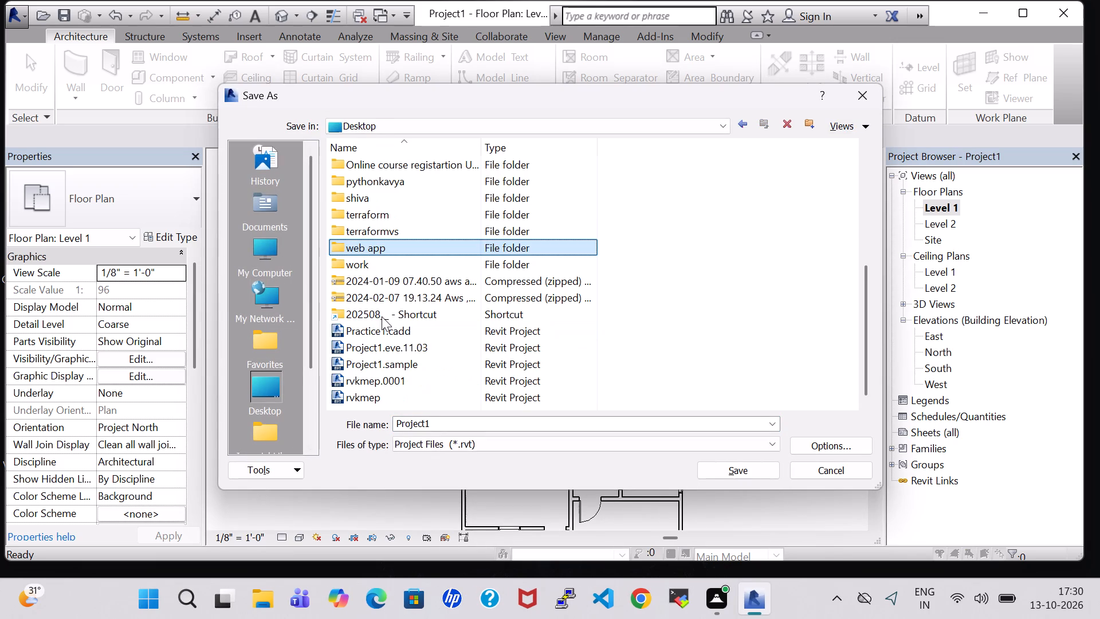
double_click(388, 263)
scroll(384, 242, down, 3)
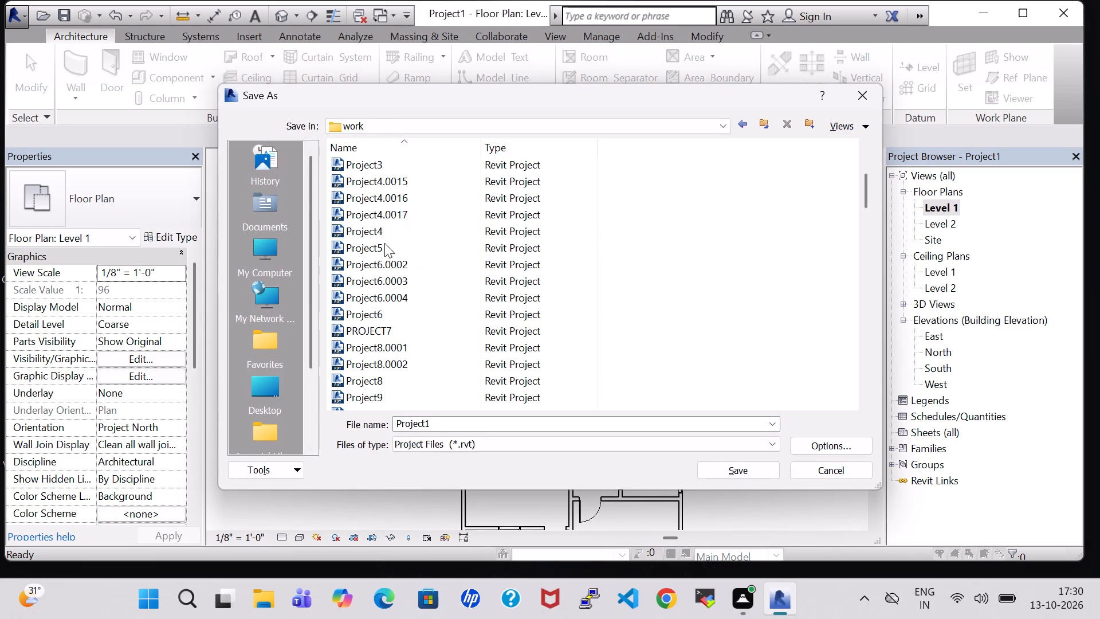
scroll(384, 243, down, 20)
scroll(384, 243, down, 11)
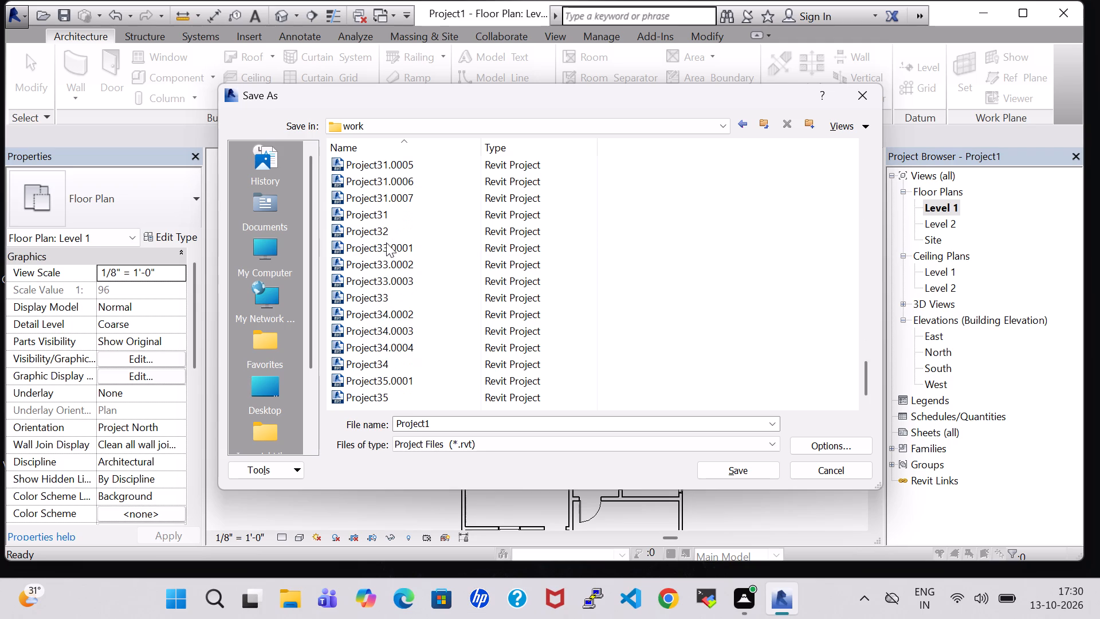
scroll(386, 242, down, 4)
double_click(442, 422)
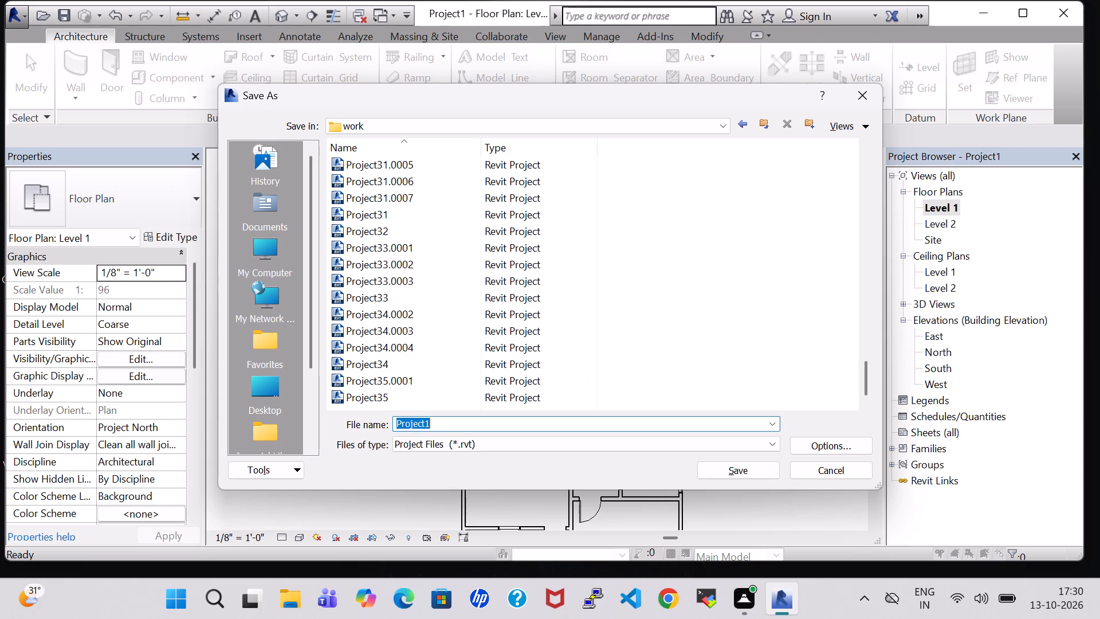
click(433, 422)
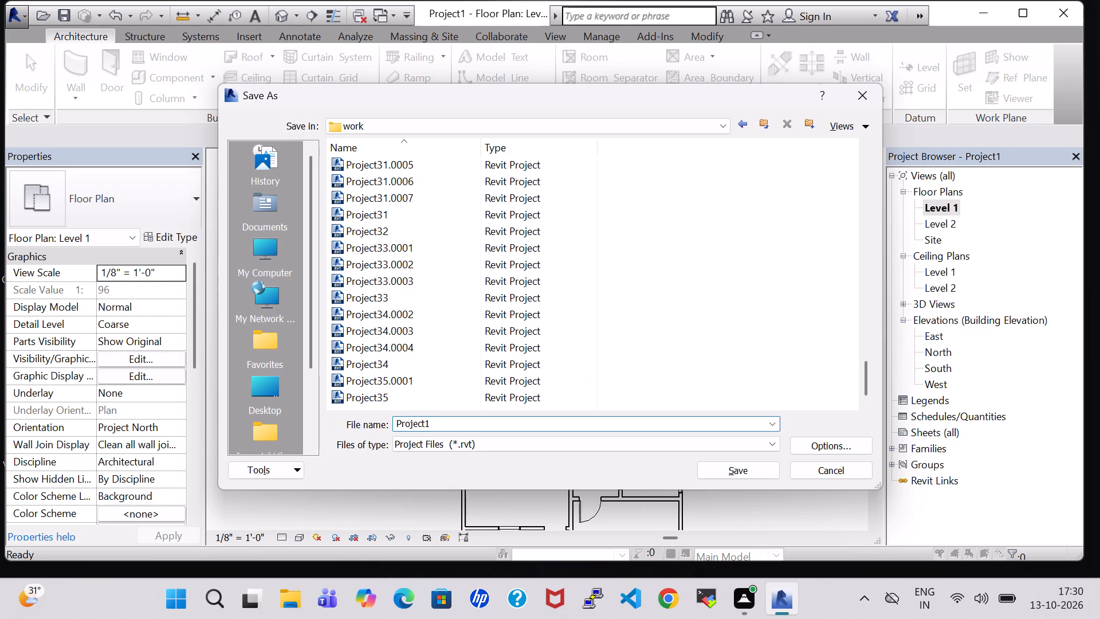
key(BackSpace)
text(36)
click(748, 463)
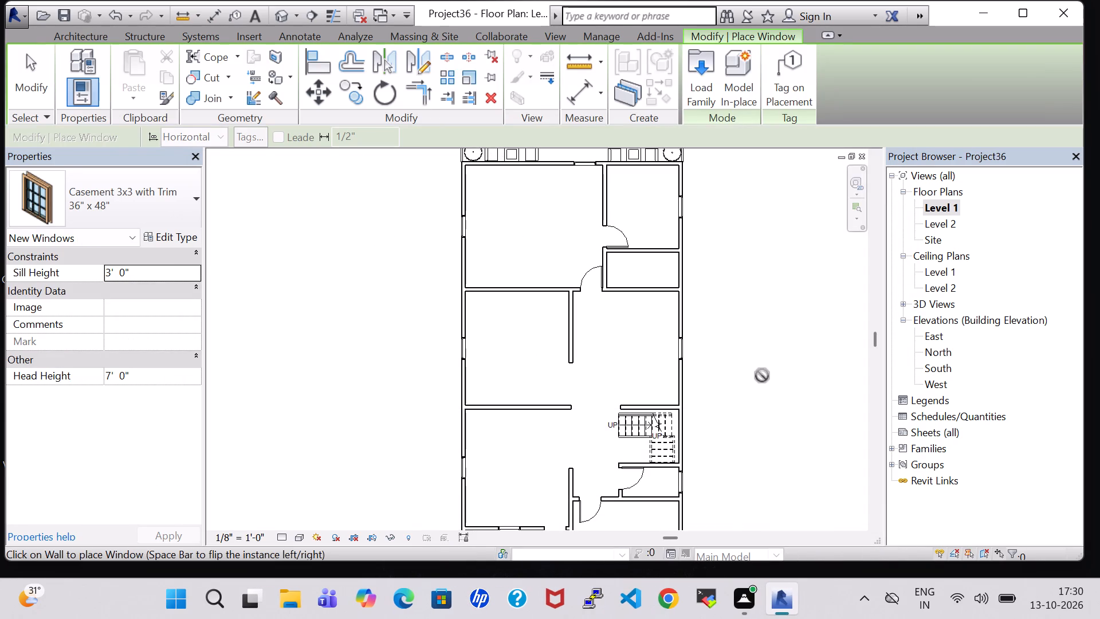
Load the Transom with Trim family from the US Imperial Windows library for the Window command.
click(692, 78)
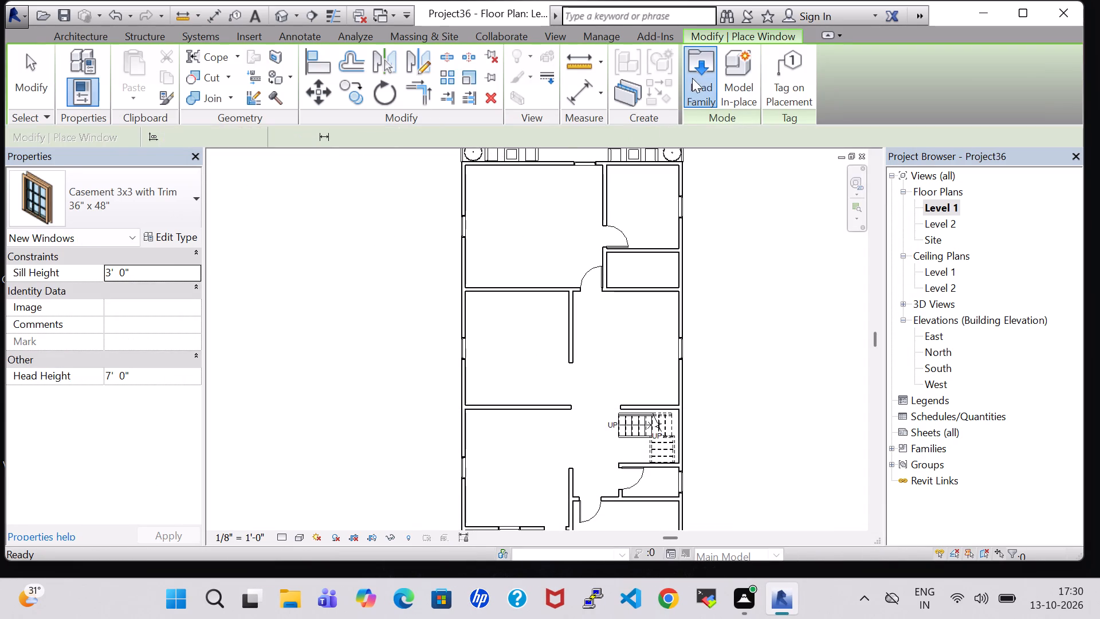
scroll(557, 317, down, 4)
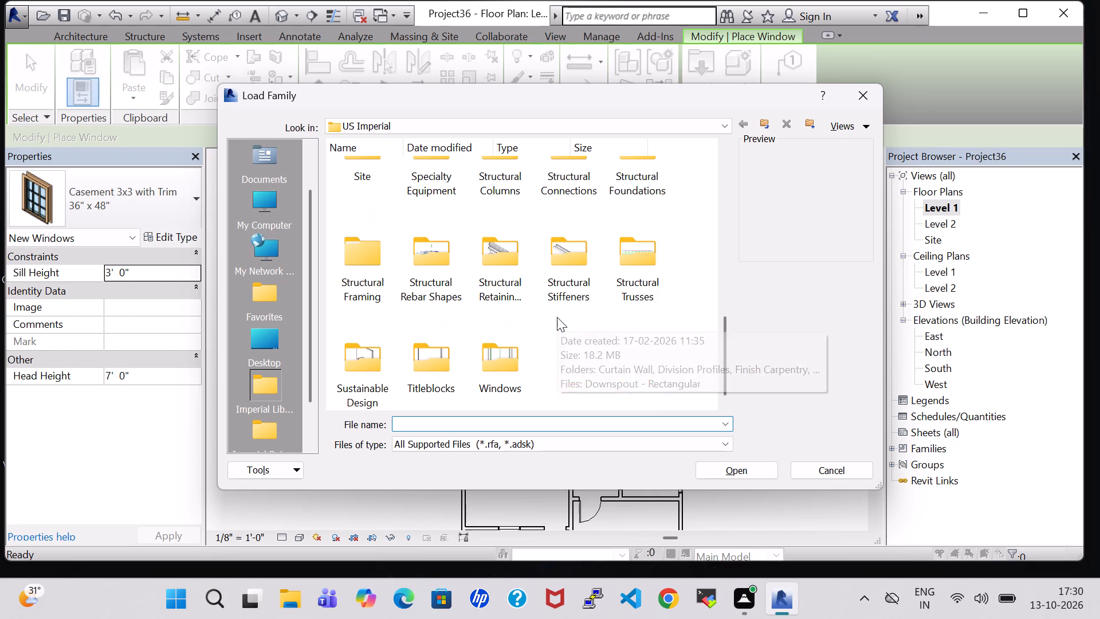
double_click(511, 365)
scroll(546, 356, down, 3)
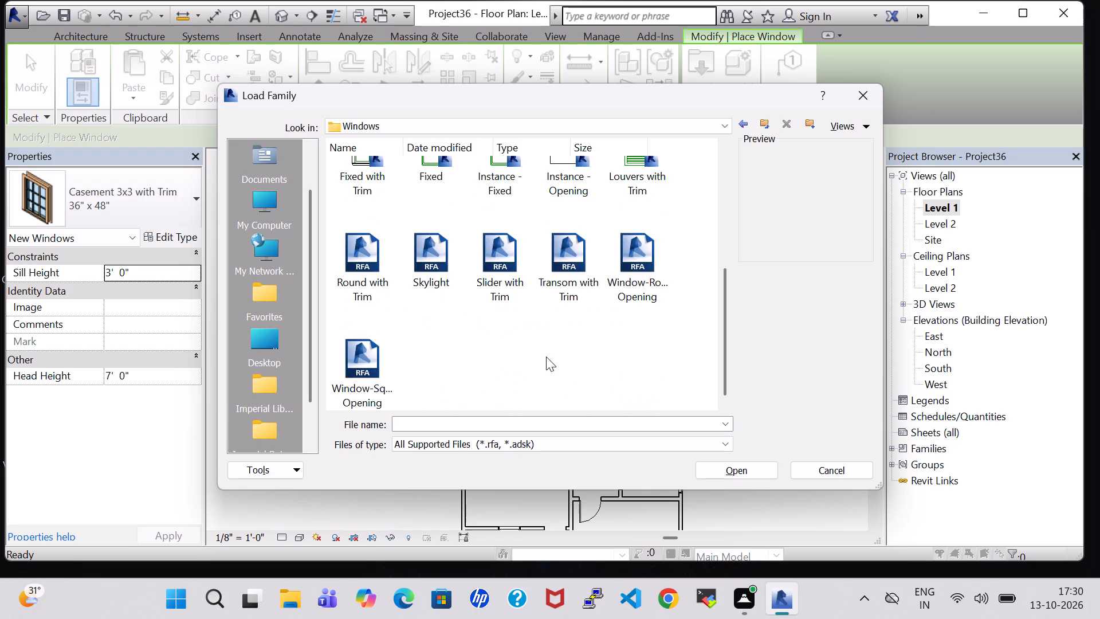
scroll(546, 356, down, 1)
click(560, 266)
click(752, 473)
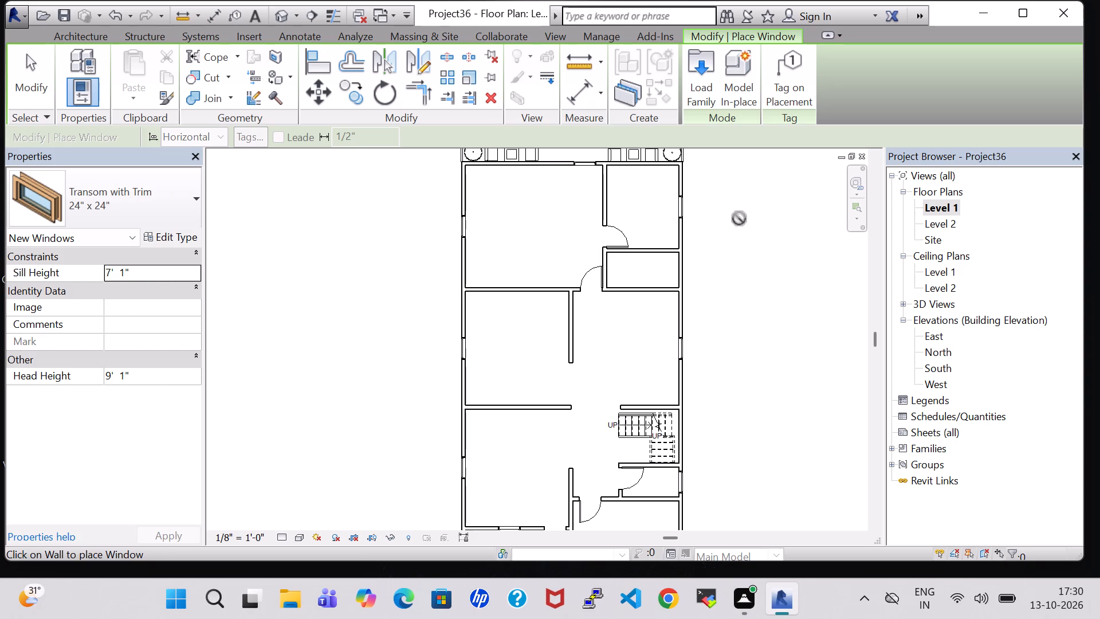
Place a 24" x 24" transom window on the east wall of the rear east room, about 3'-0" from its south partition.
middle_drag(699, 191, 699, 350)
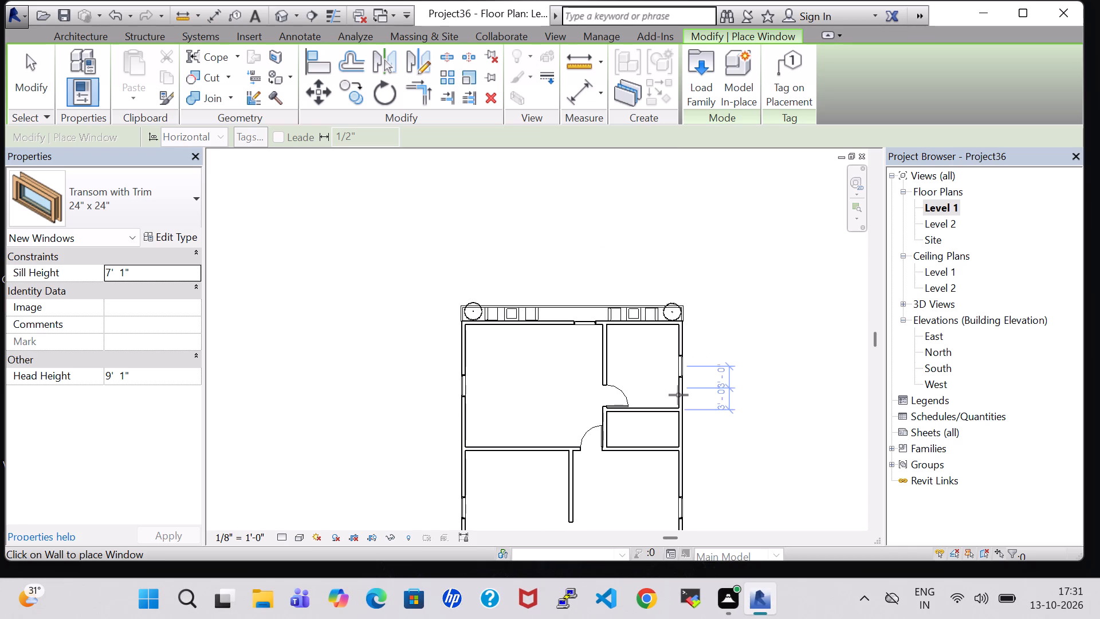
scroll(681, 395, up, 7)
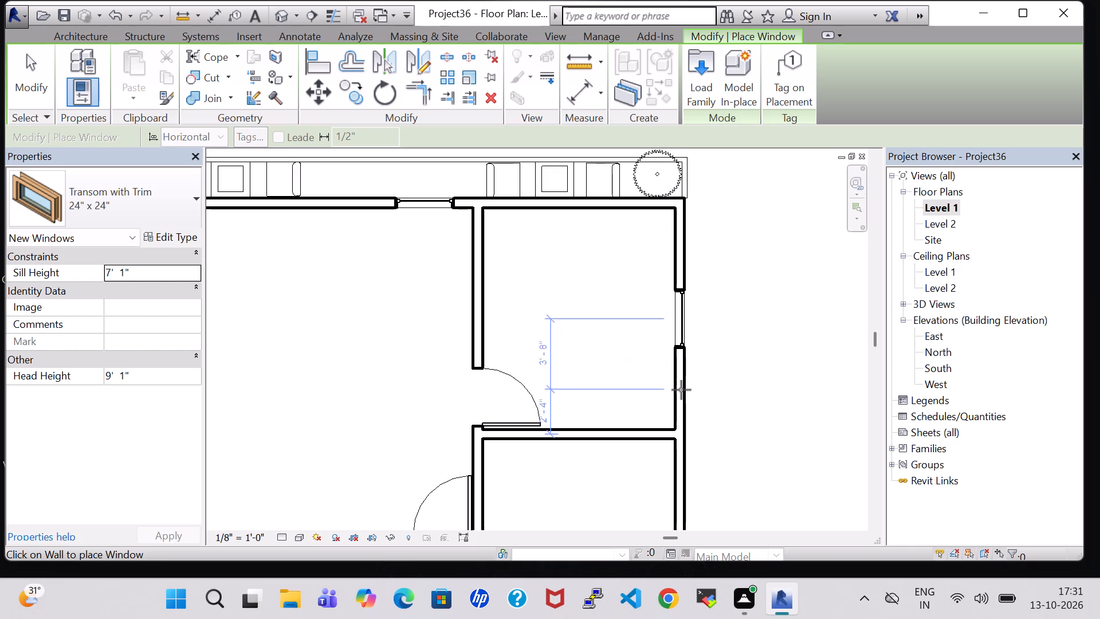
click(681, 380)
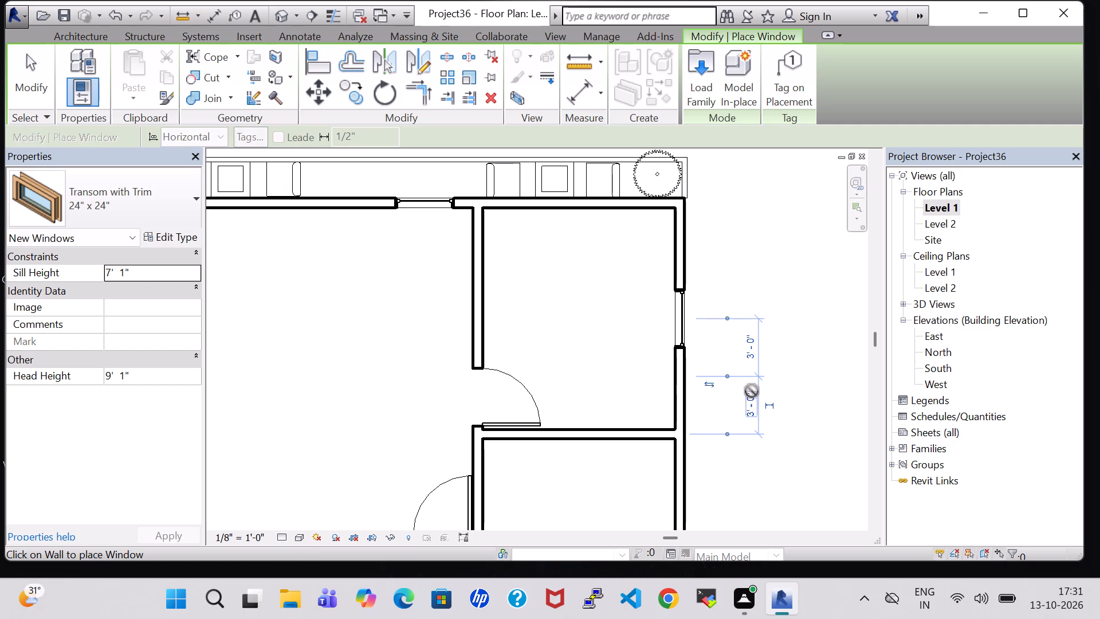
key(Escape)
key(Escape)
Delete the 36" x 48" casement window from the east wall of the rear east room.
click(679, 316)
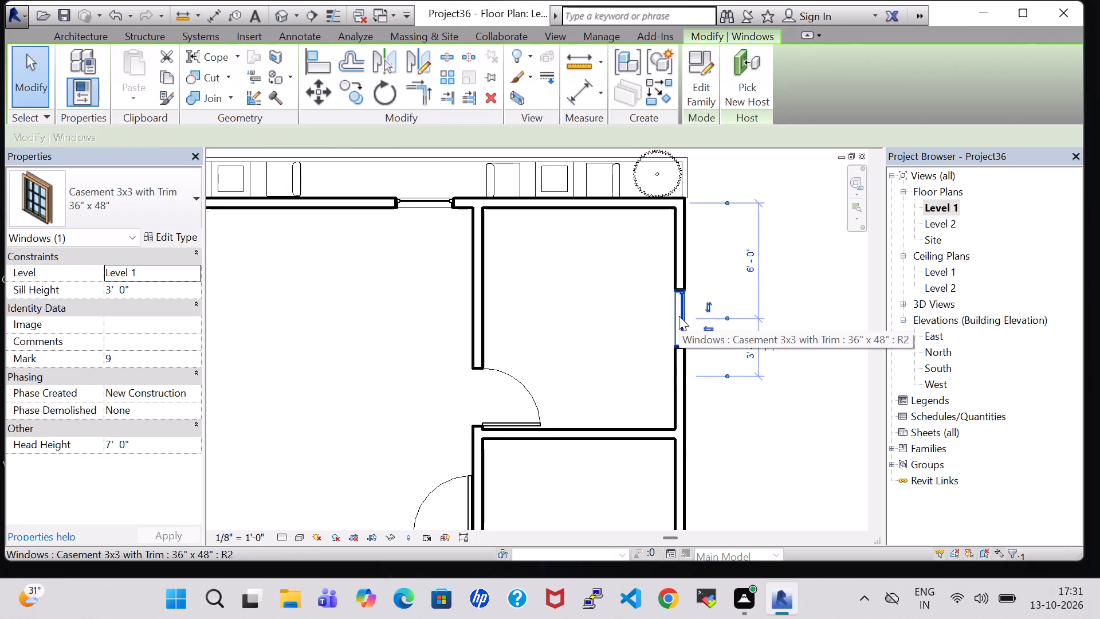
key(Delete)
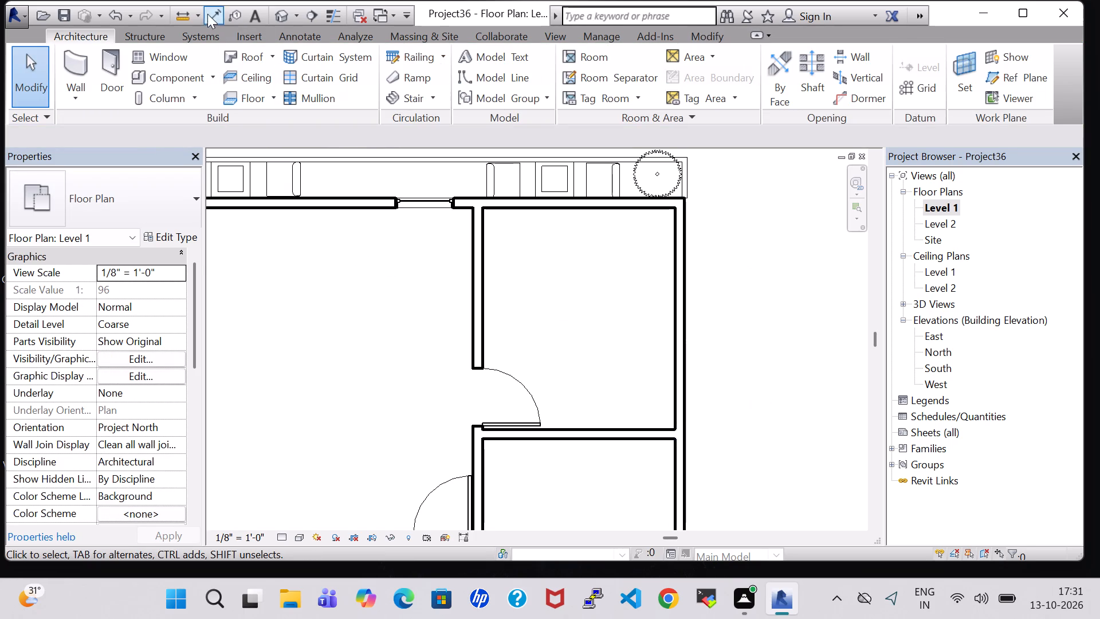
Move the 24" x 24" transom window north along the rear east room's east wall to about 6'-6" from the south partition.
click(674, 381)
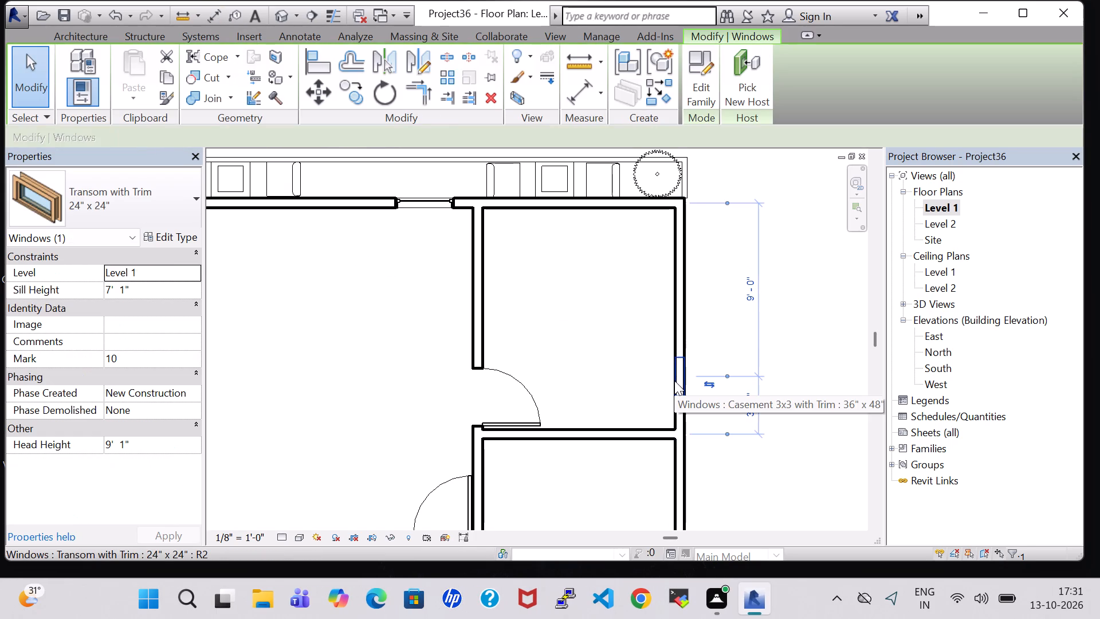
key(Up)
key(Up)
key(Up)
key(Up)
key(Up)
key(Up)
key(Up)
key(Up)
key(Up)
key(Up)
key(Up)
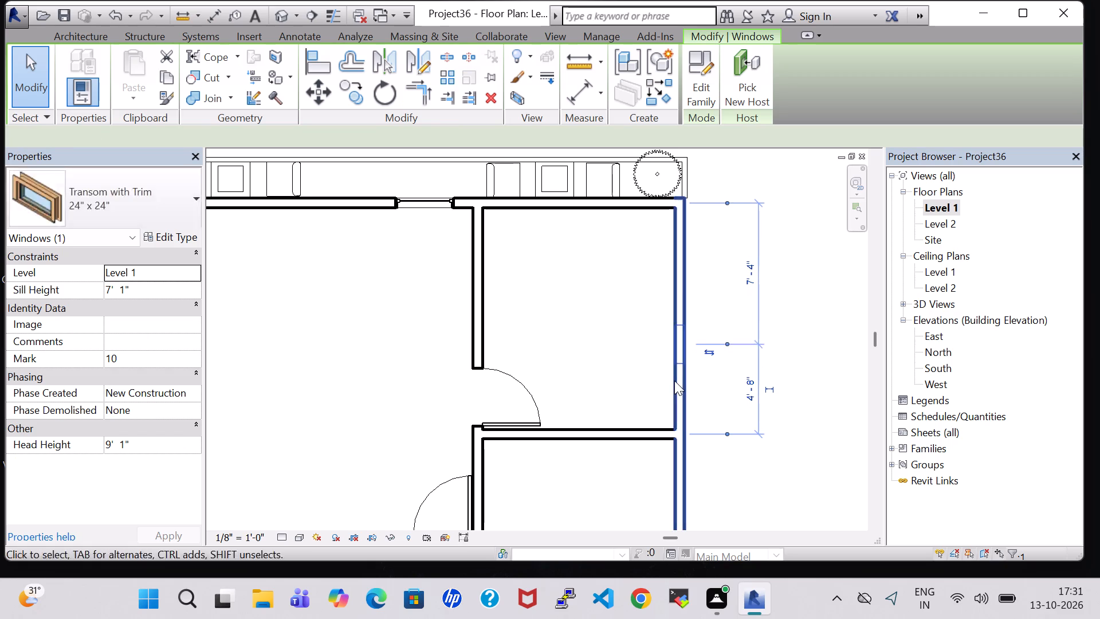
key(Up)
key(Up)
key(Up)
key(Up)
key(Up)
key(Up)
key(Up)
key(Up)
key(Up)
key(Up)
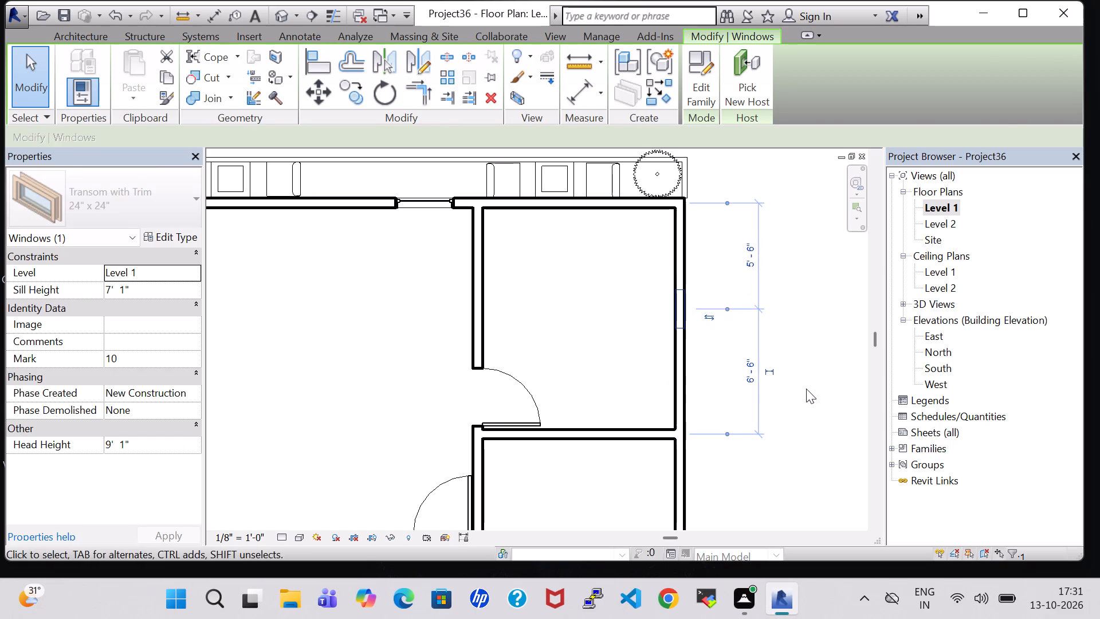
click(806, 389)
In the 3D view, delete the rearmost 36" x 48" casement window from the west exterior wall.
click(280, 9)
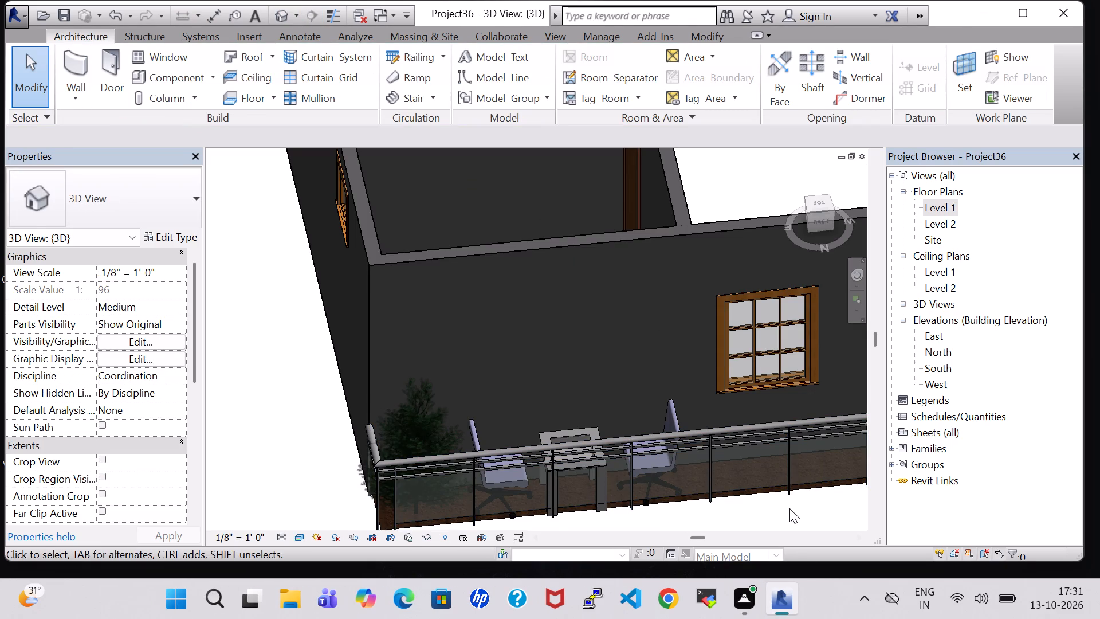
shift+middle_drag(789, 508, 587, 437)
shift+scroll(587, 437, up, 1)
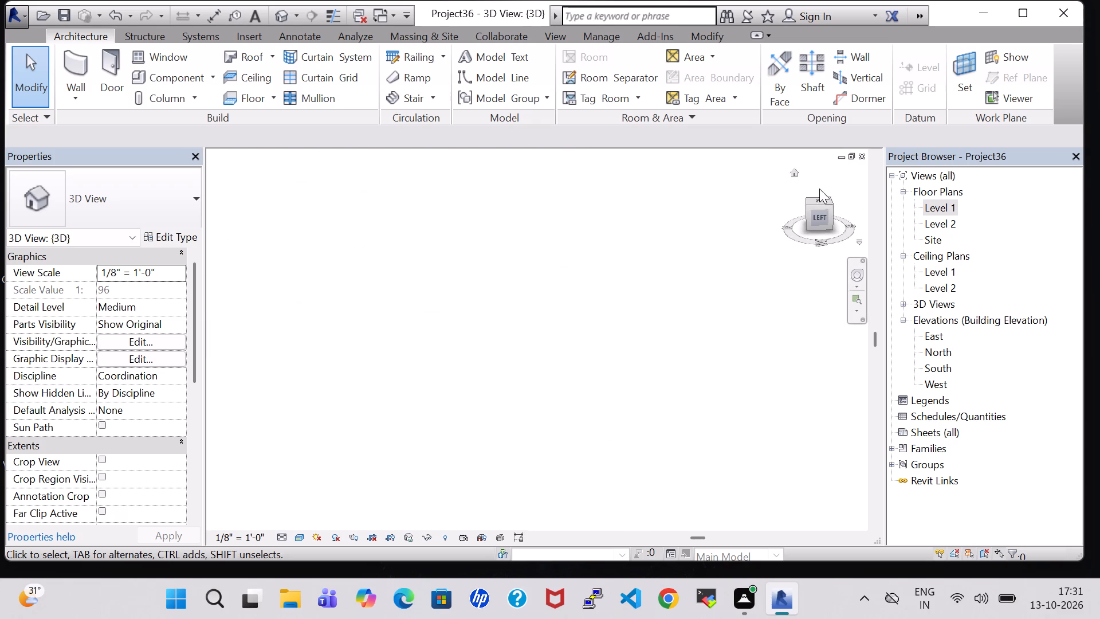
middle_drag(643, 260, 776, 387)
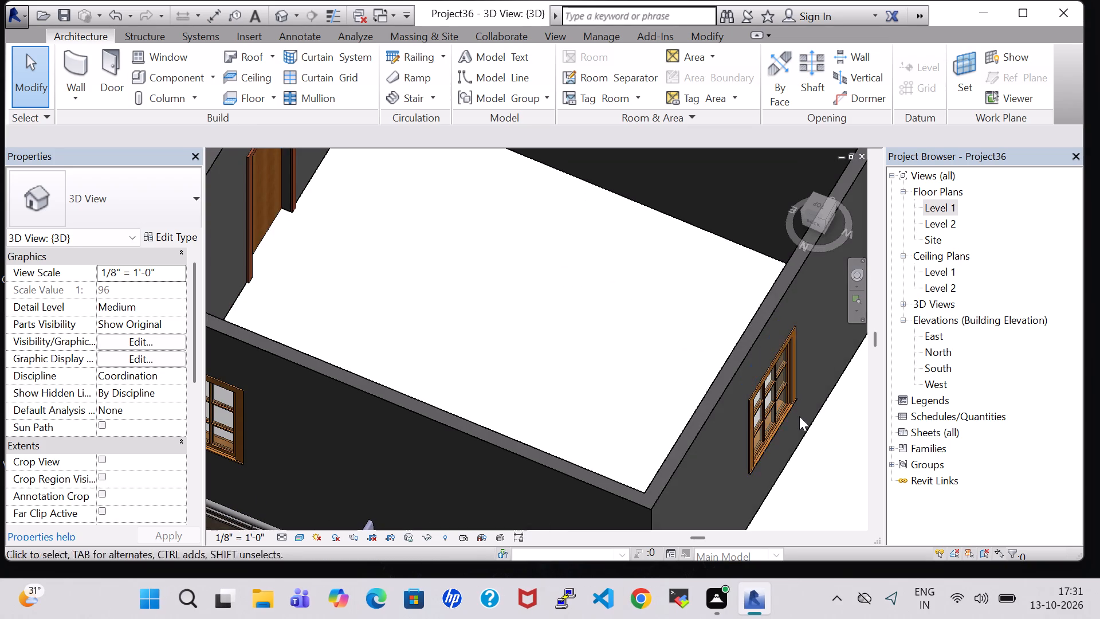
middle_drag(824, 469, 776, 405)
scroll(787, 352, up, 1)
middle_drag(787, 352, 571, 469)
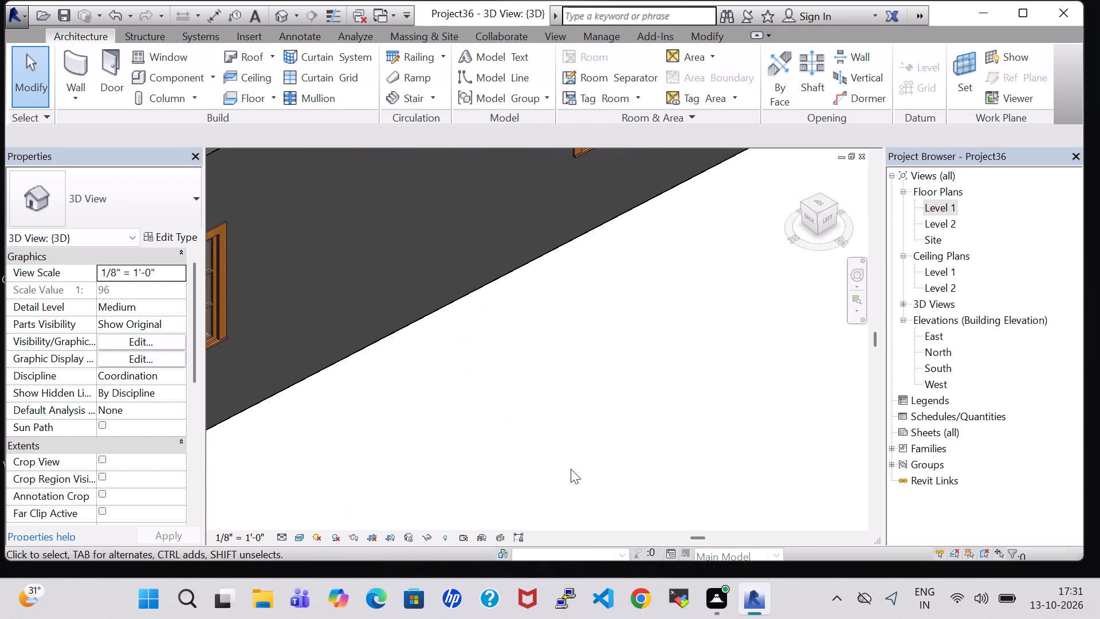
scroll(721, 240, down, 7)
middle_drag(656, 313, 728, 274)
middle_drag(740, 316, 635, 444)
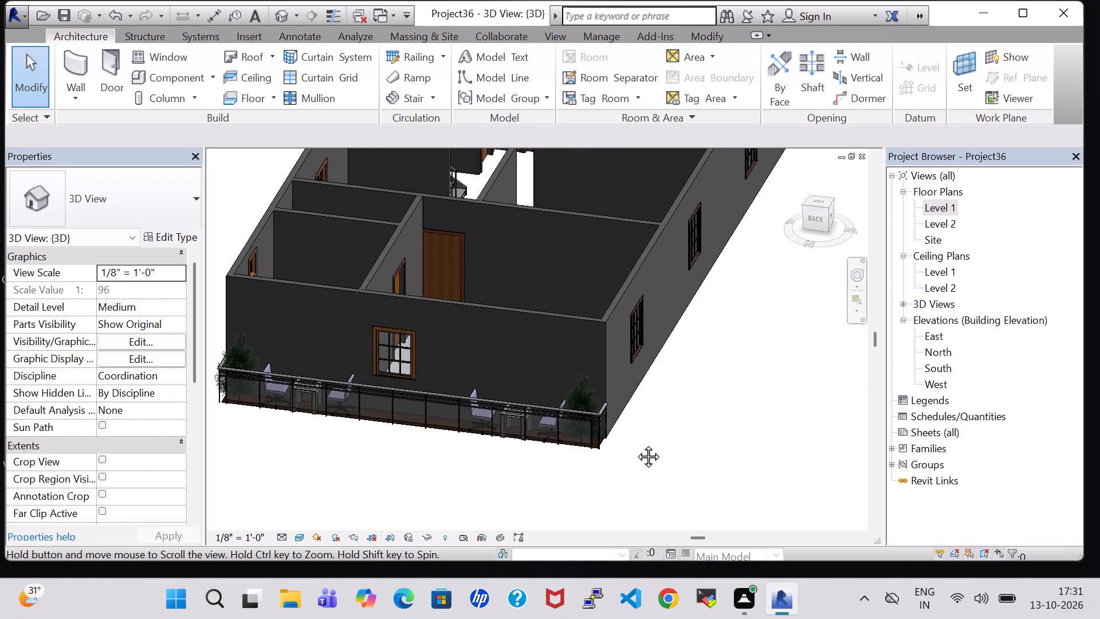
middle_drag(635, 444, 551, 462)
middle_drag(672, 346, 602, 406)
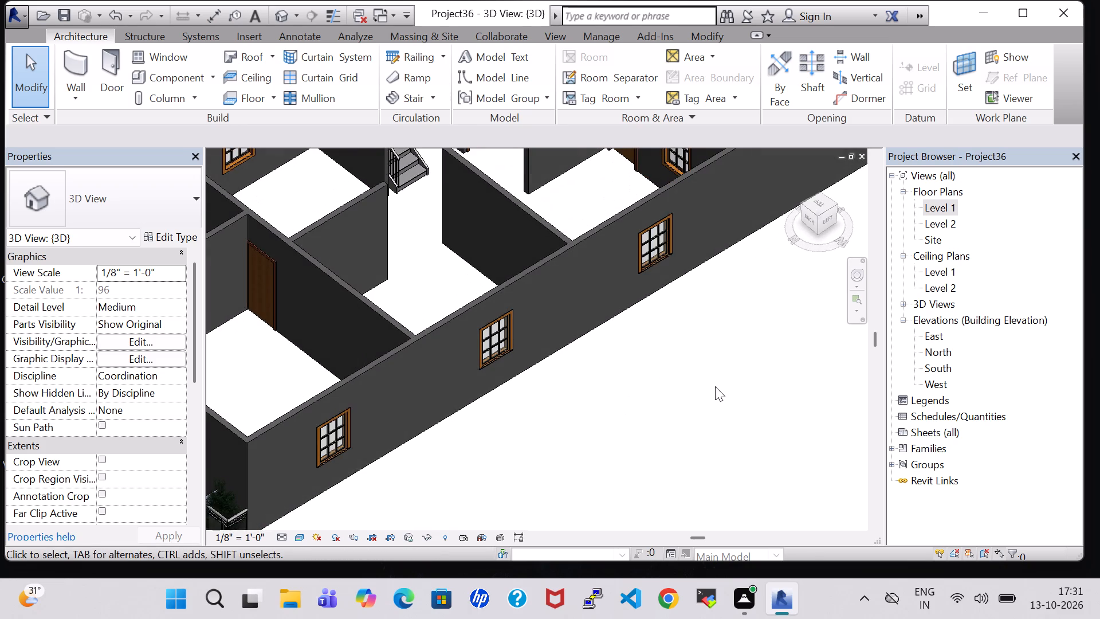
middle_drag(715, 386, 371, 480)
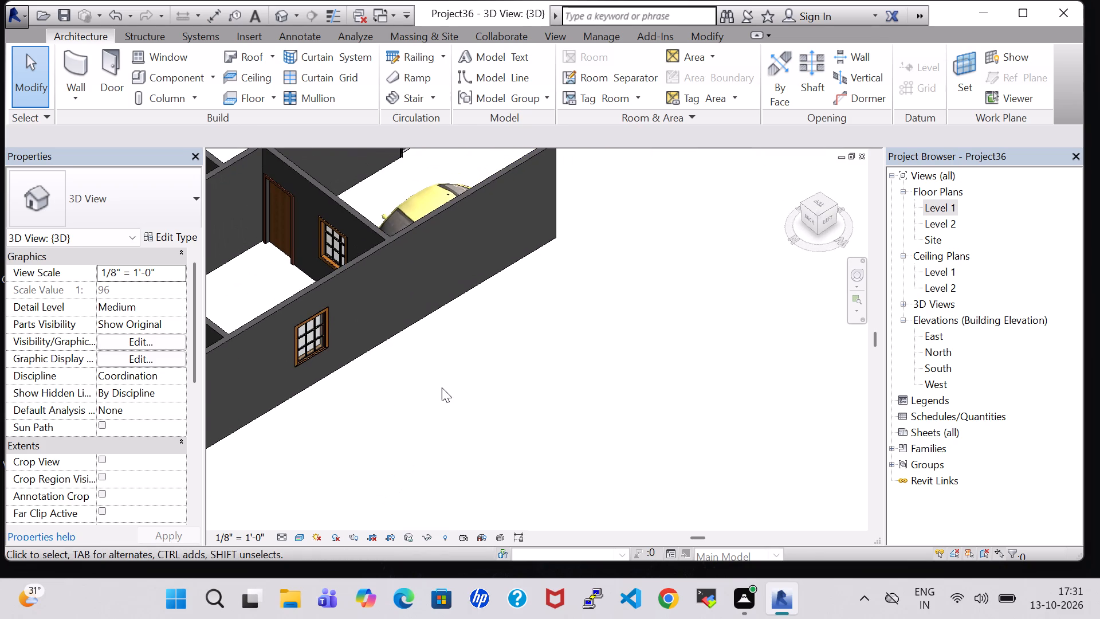
middle_drag(371, 397, 615, 346)
scroll(695, 342, up, 1)
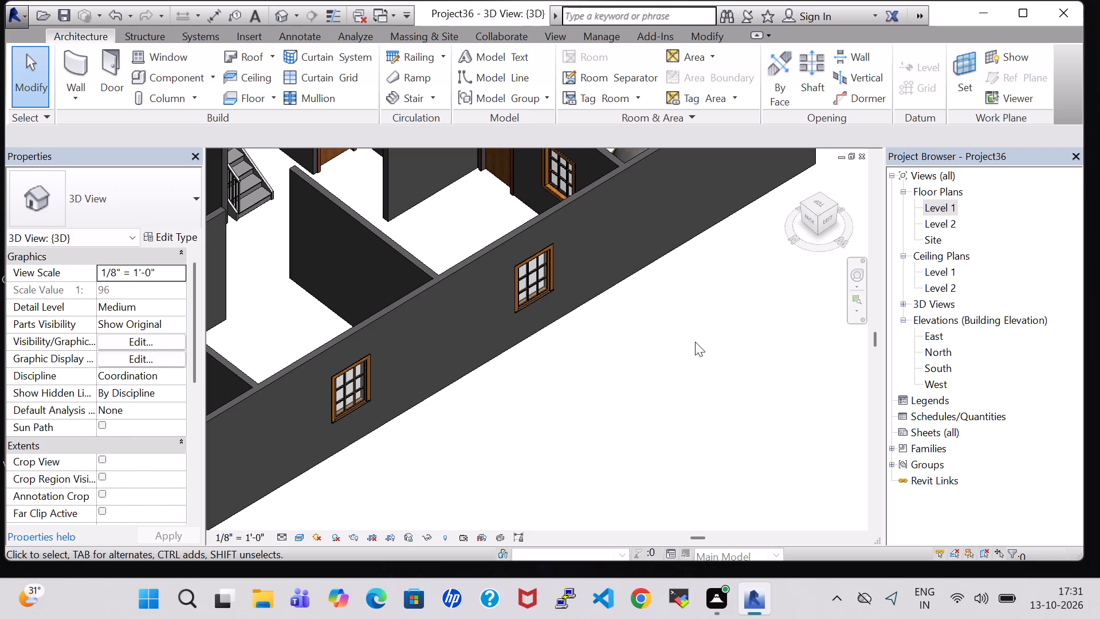
shift+middle_drag(507, 418, 608, 389)
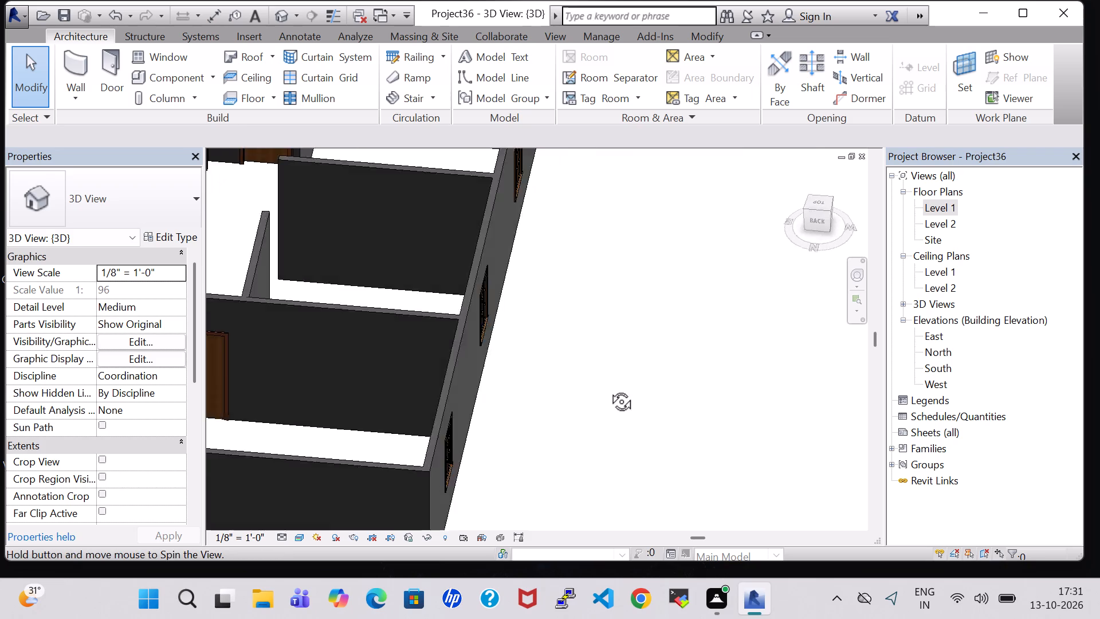
shift+middle_drag(608, 389, 609, 389)
shift+middle_drag(604, 416, 602, 432)
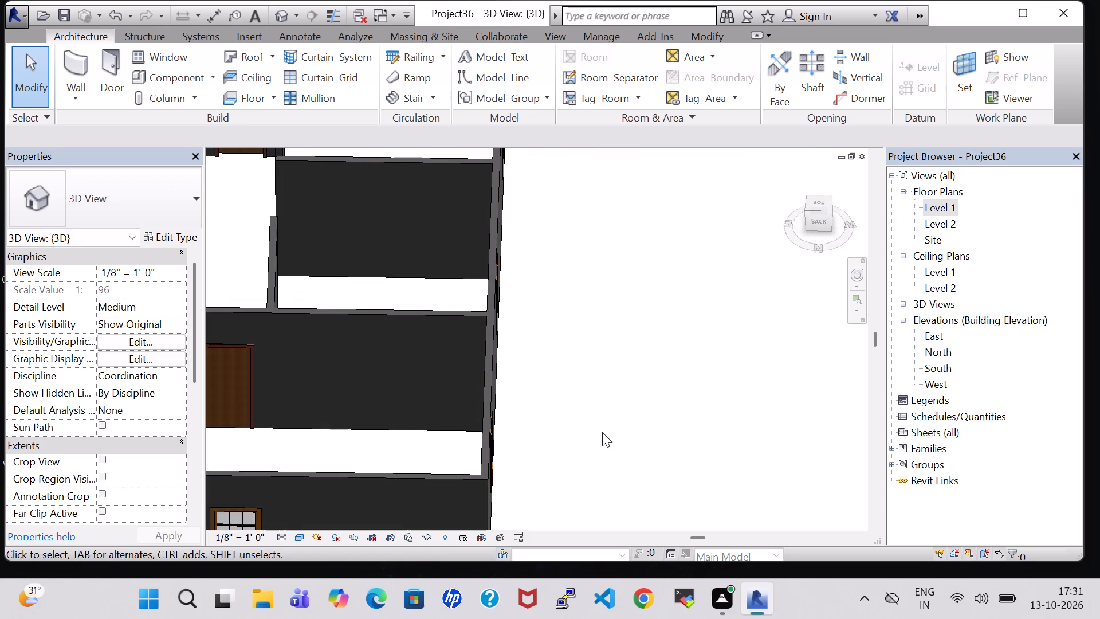
shift+scroll(575, 468, up, 1)
shift+middle_drag(576, 468, 528, 399)
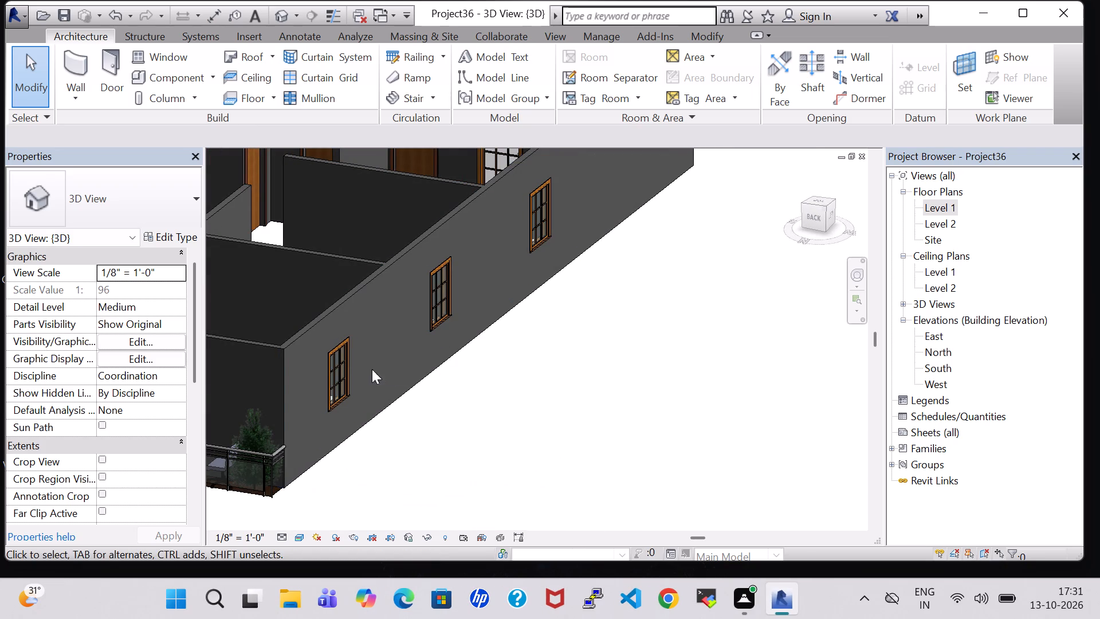
click(324, 368)
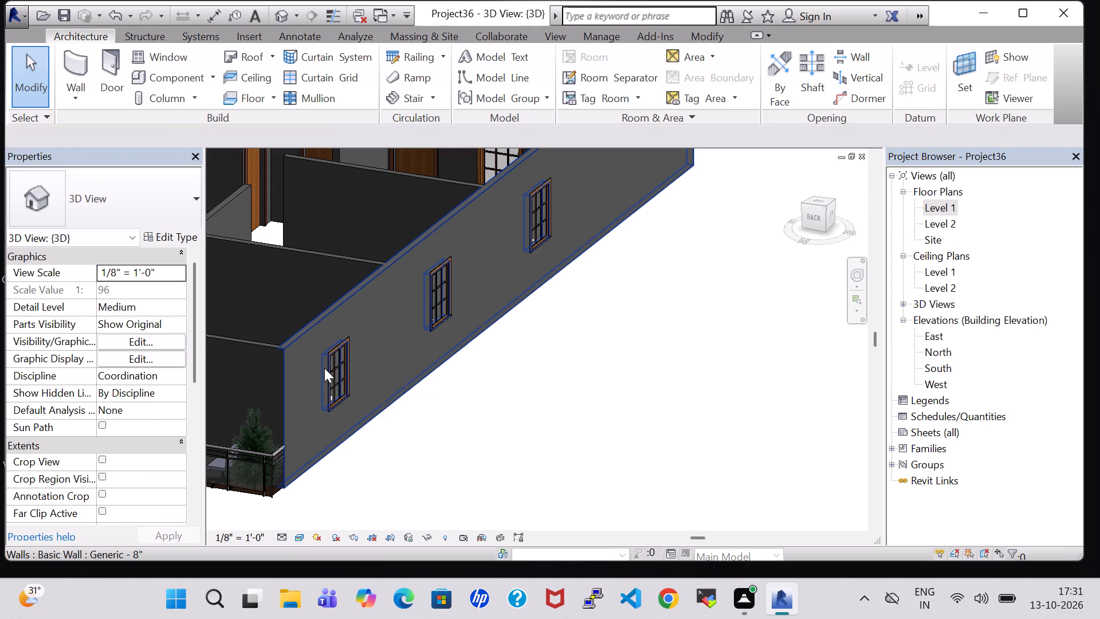
click(531, 466)
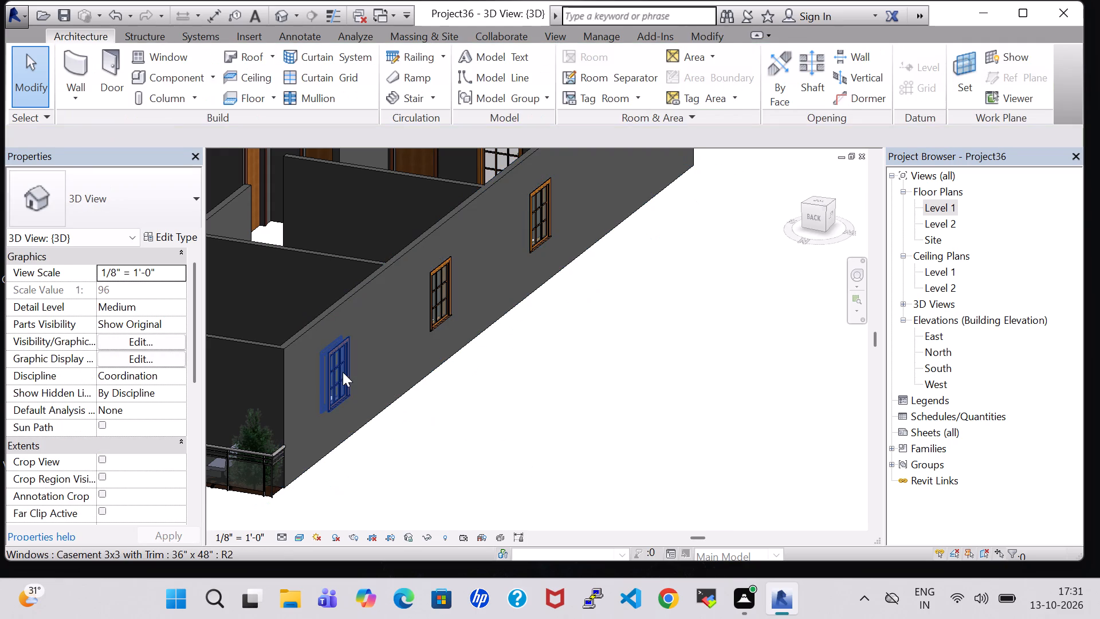
click(343, 372)
key(Delete)
Raise the 36" x 24" fixed window of the small room beside the stair, on the east wall, to a sill height of about 5'-2".
middle_drag(606, 256, 556, 473)
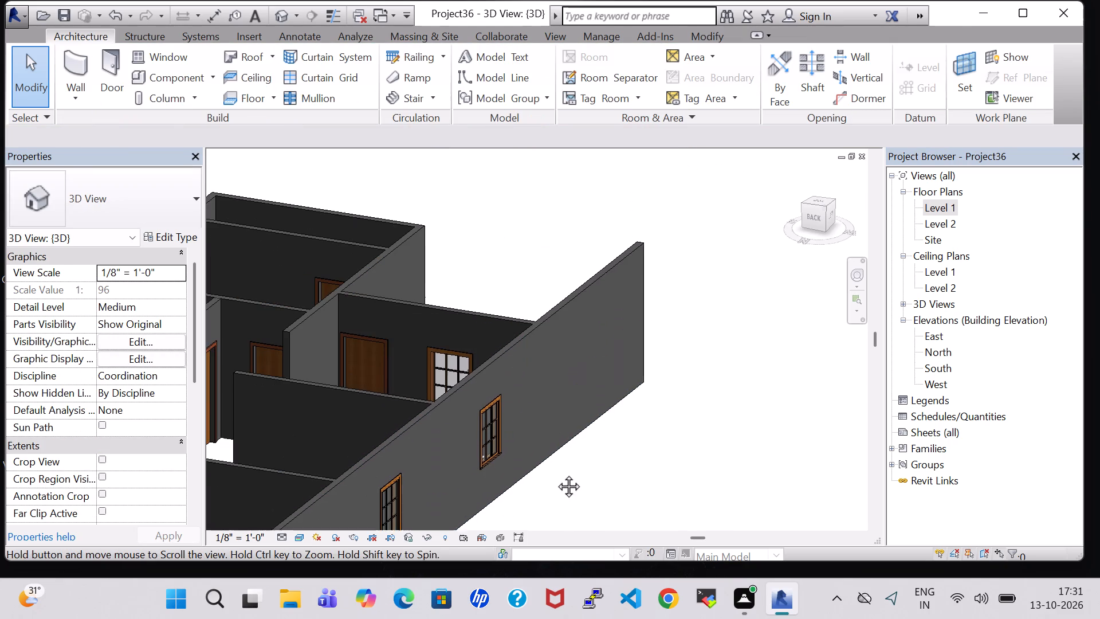
middle_drag(556, 473, 552, 488)
middle_drag(489, 277, 786, 230)
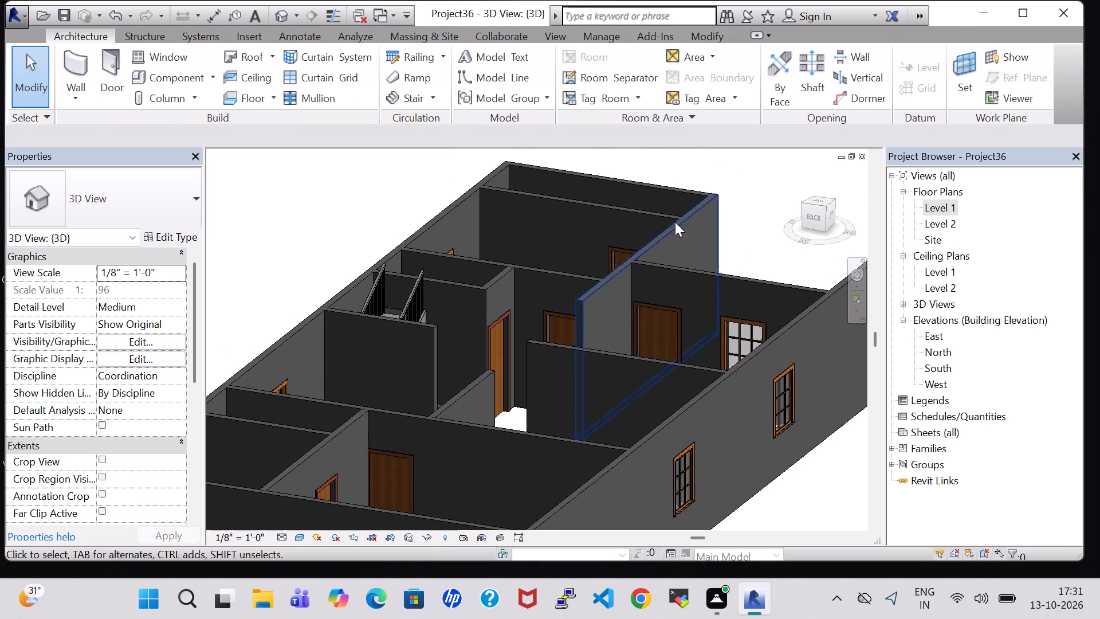
shift+middle_drag(414, 216, 519, 248)
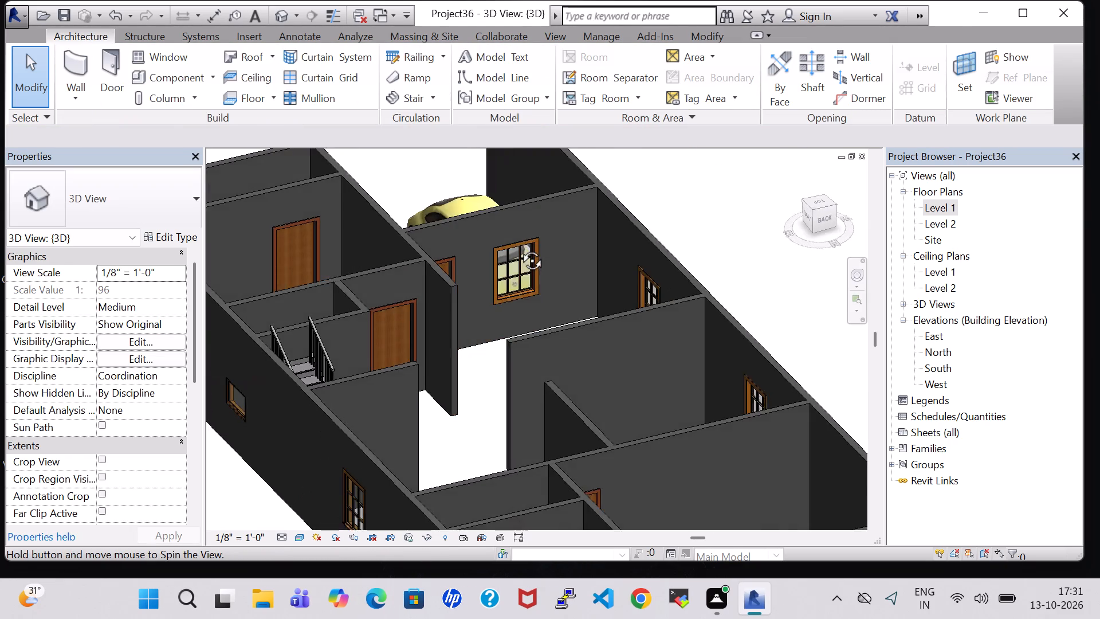
shift+middle_drag(519, 248, 540, 248)
scroll(540, 248, up, 1)
middle_drag(294, 486, 553, 350)
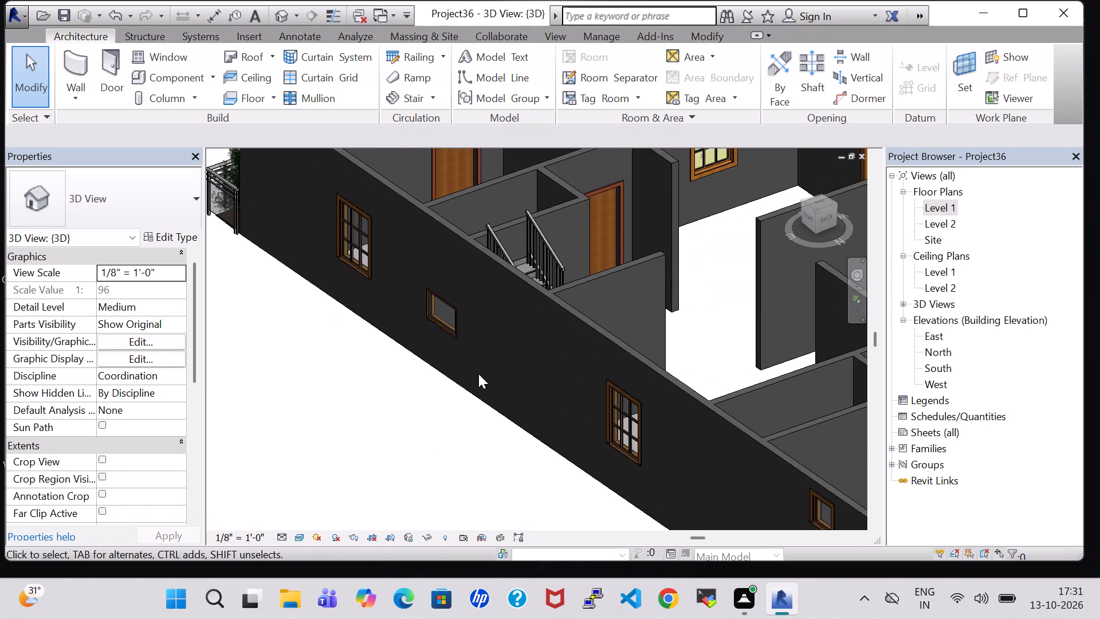
shift+middle_drag(426, 386, 545, 477)
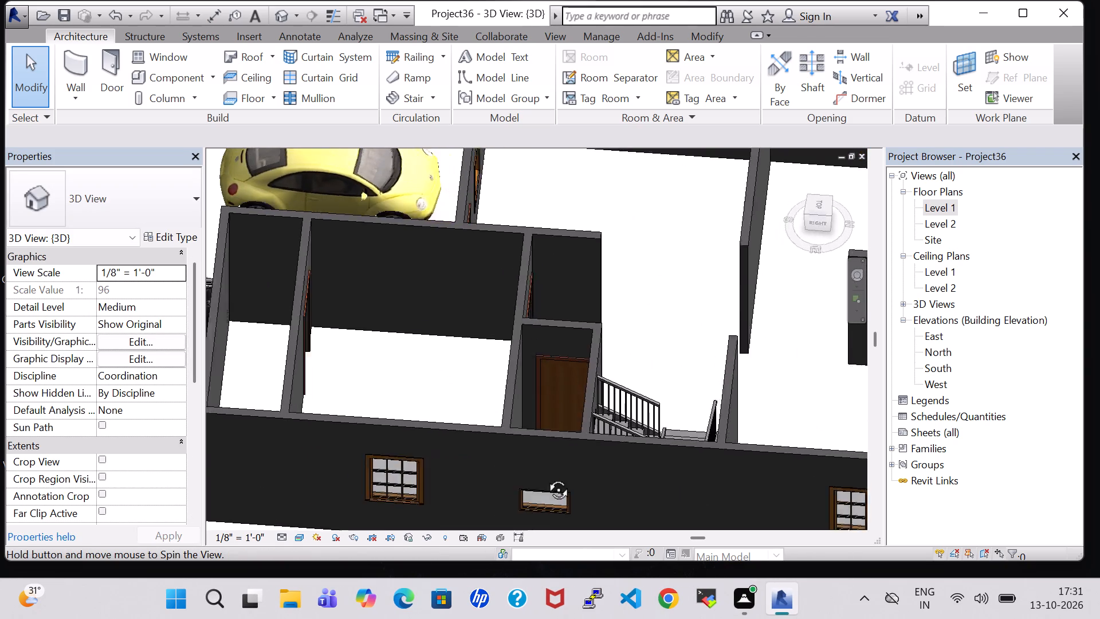
shift+middle_drag(545, 477, 549, 479)
middle_drag(595, 479, 577, 332)
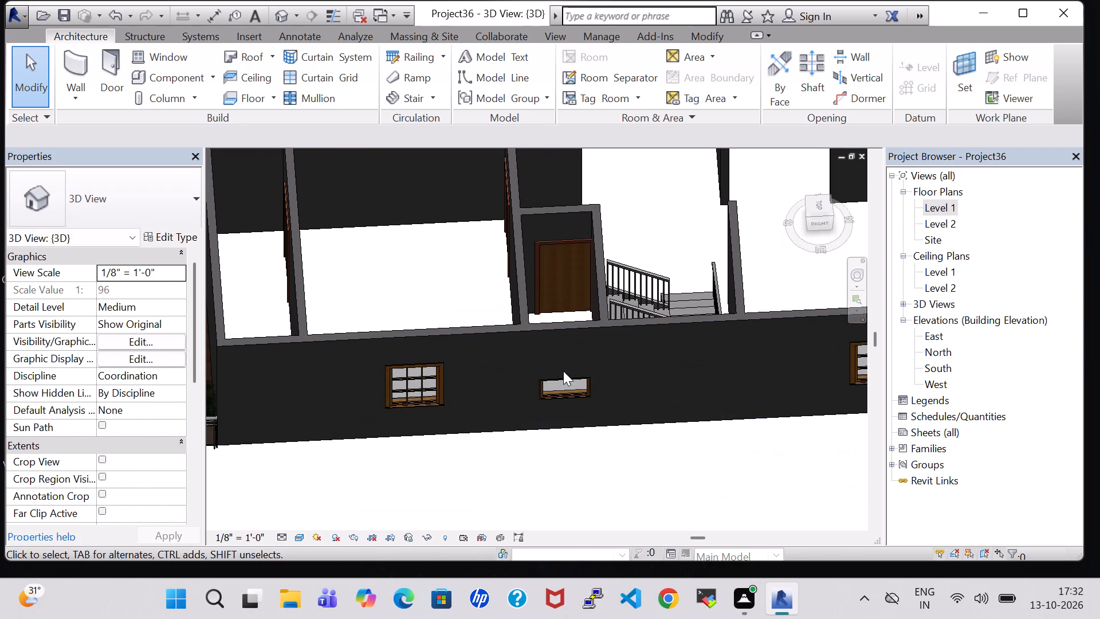
click(566, 377)
key(Up)
key(Up)
key(Up)
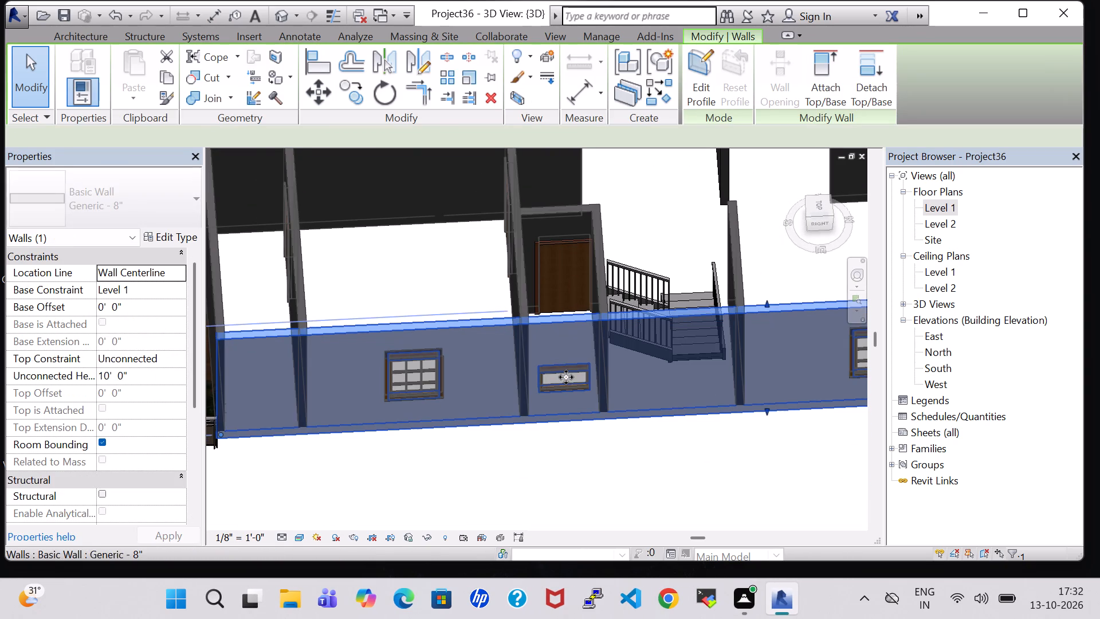
key(Down)
click(591, 460)
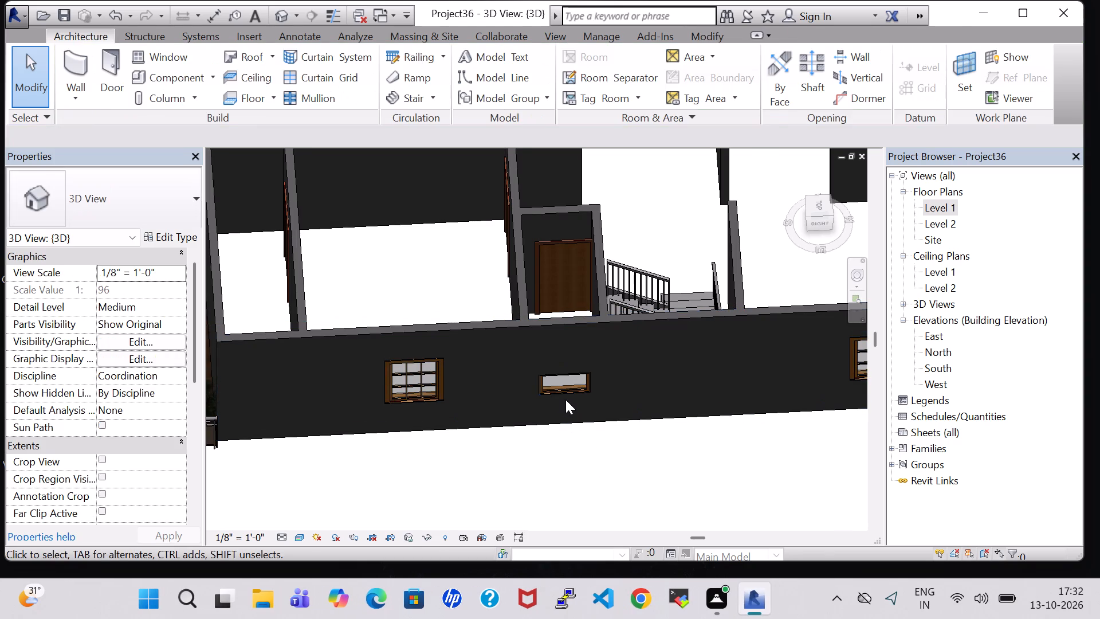
click(565, 398)
key(Up)
key(Up)
key(Up)
key(Up)
key(Up)
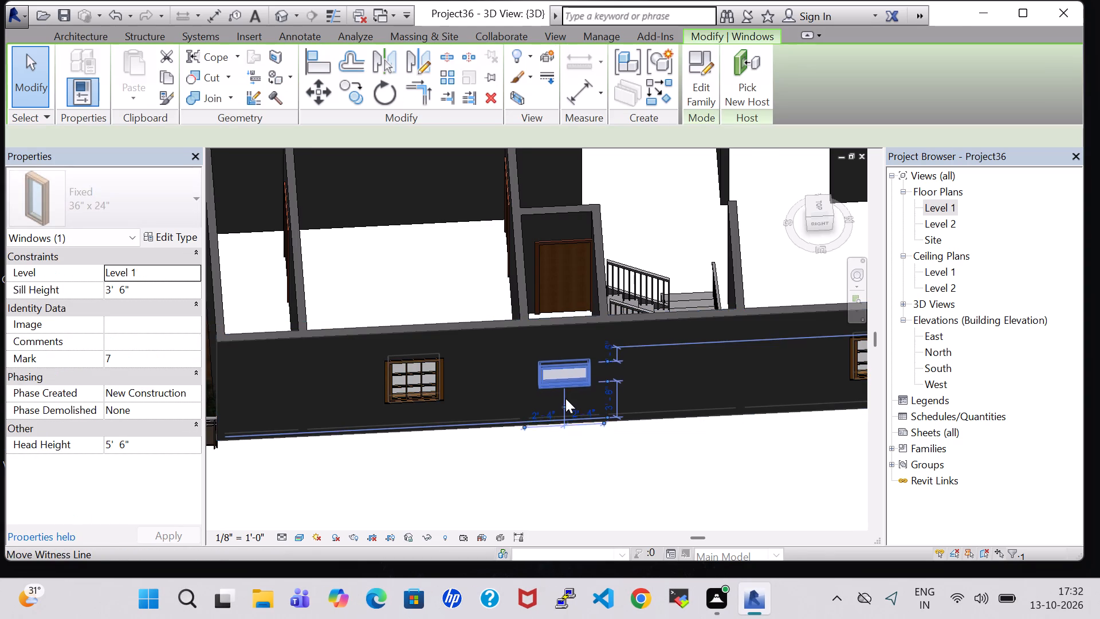
key(Up)
key(Up)
key(Up)
key(Up)
key(Up)
key(Up)
key(Up)
key(Up)
key(Up)
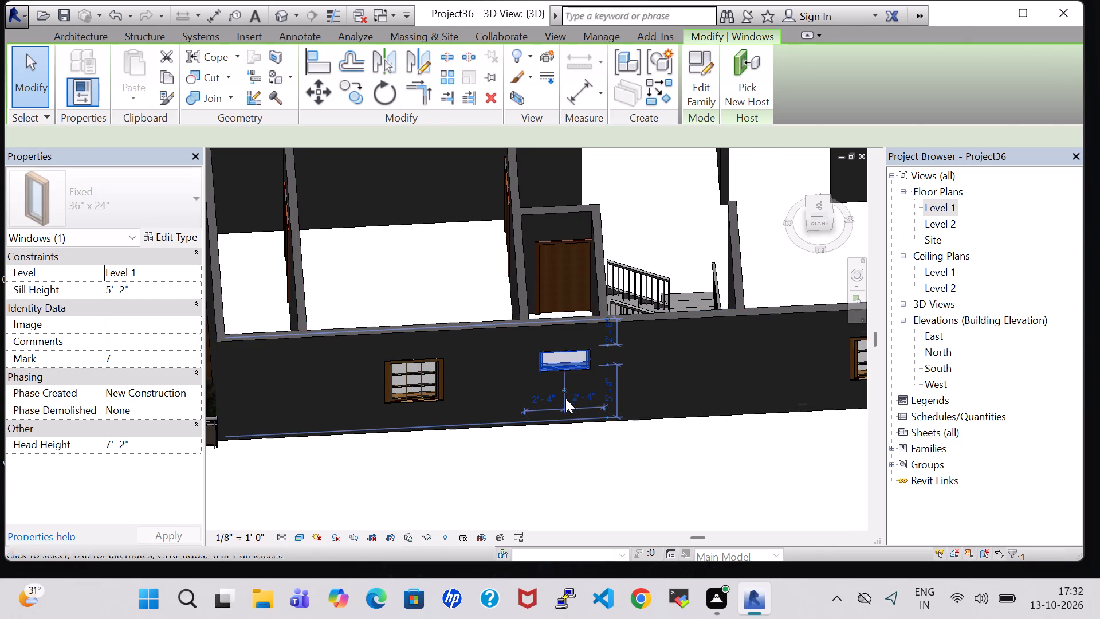
click(587, 448)
Place a similar 36" x 24" fixed window near the front end of the east wall, in the narrow room behind the front balcony.
right_click(562, 371)
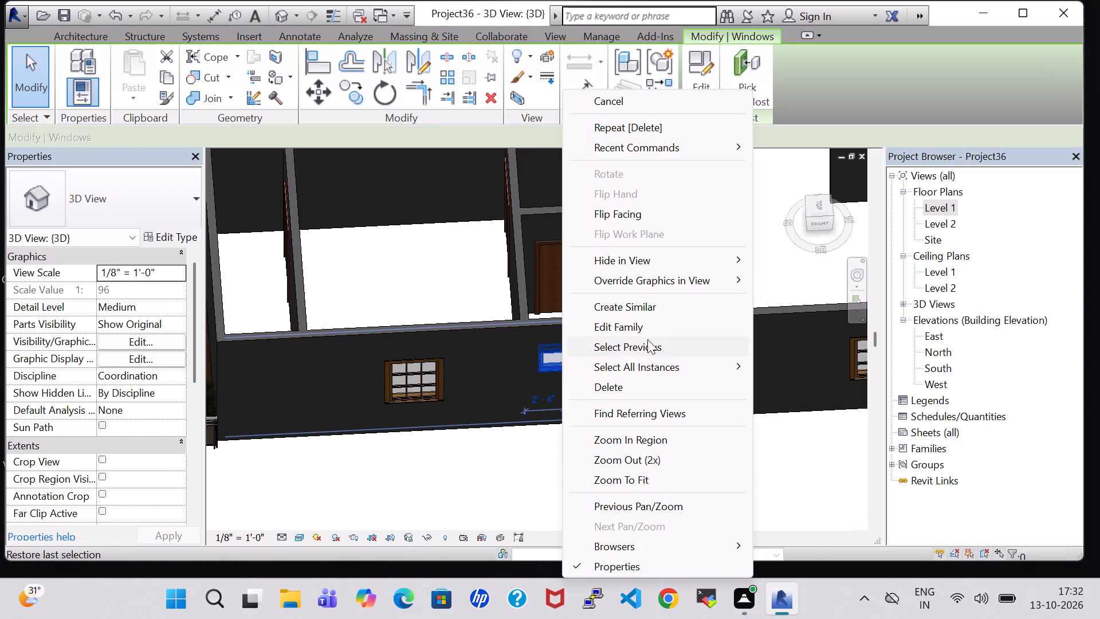
click(644, 314)
shift+middle_drag(757, 487, 421, 345)
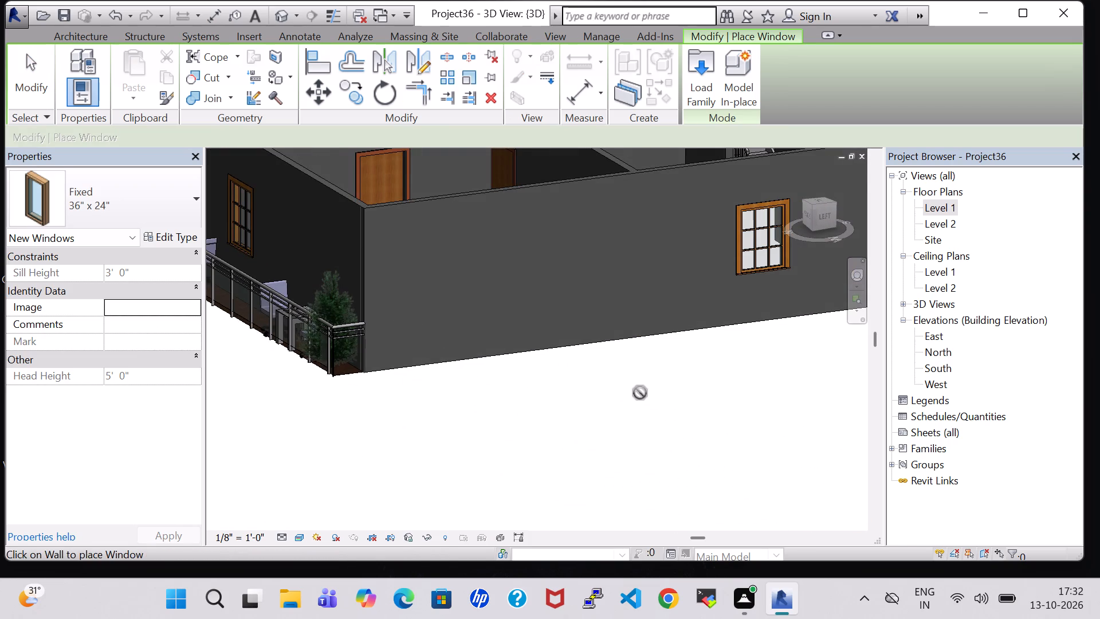
shift+middle_drag(640, 393, 638, 517)
shift+scroll(638, 517, up, 1)
scroll(685, 483, down, 4)
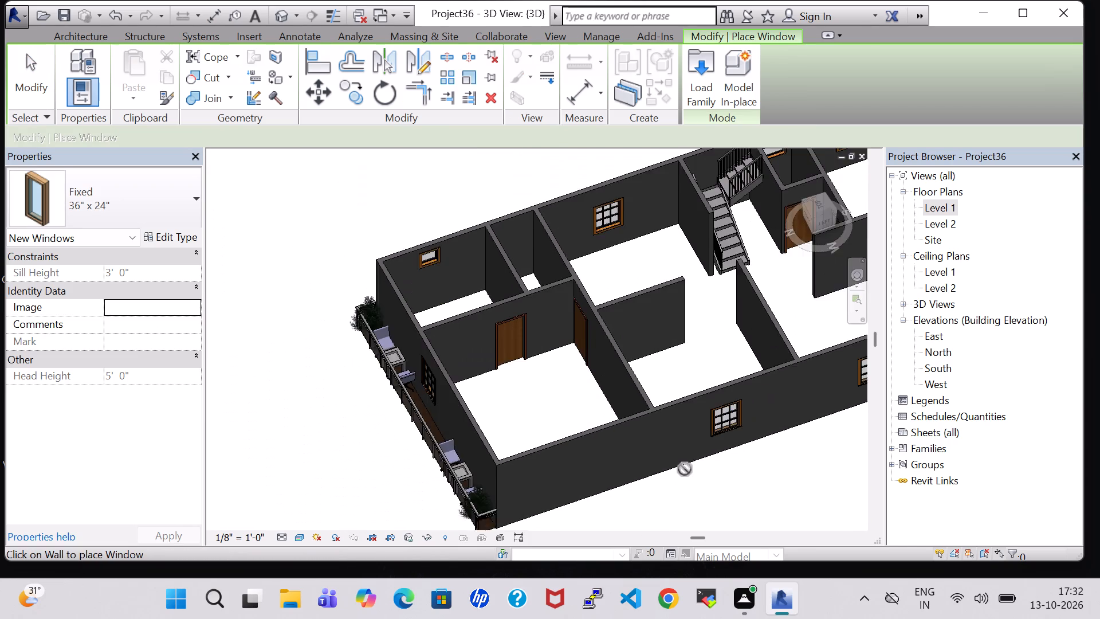
scroll(685, 469, down, 1)
middle_drag(789, 497, 686, 480)
middle_drag(710, 488, 365, 420)
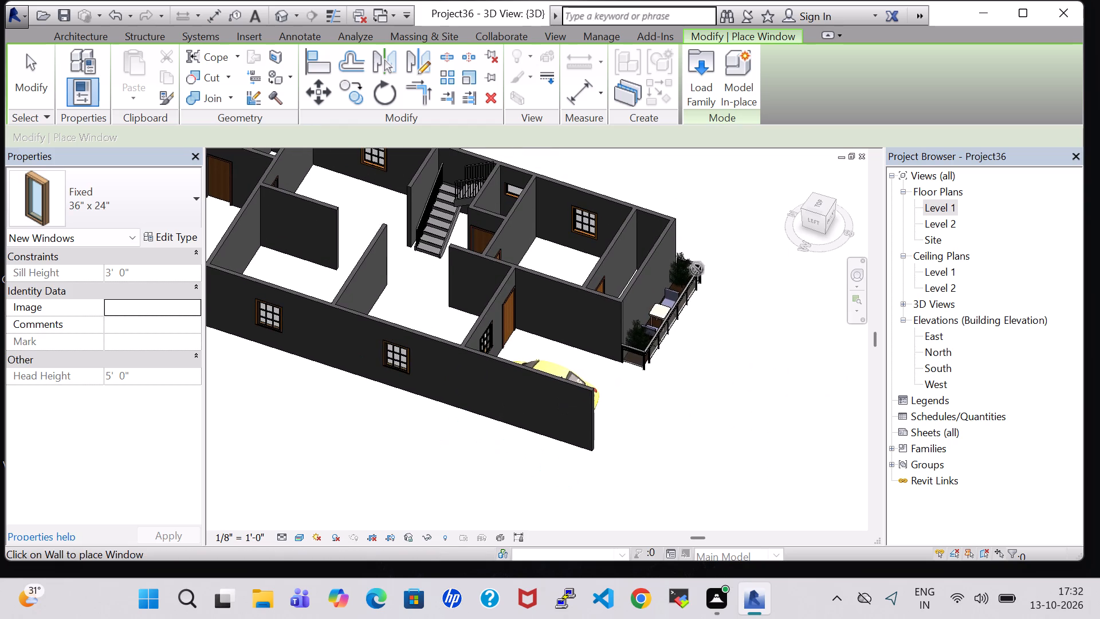
shift+middle_drag(740, 287, 495, 303)
shift+middle_drag(388, 487, 384, 417)
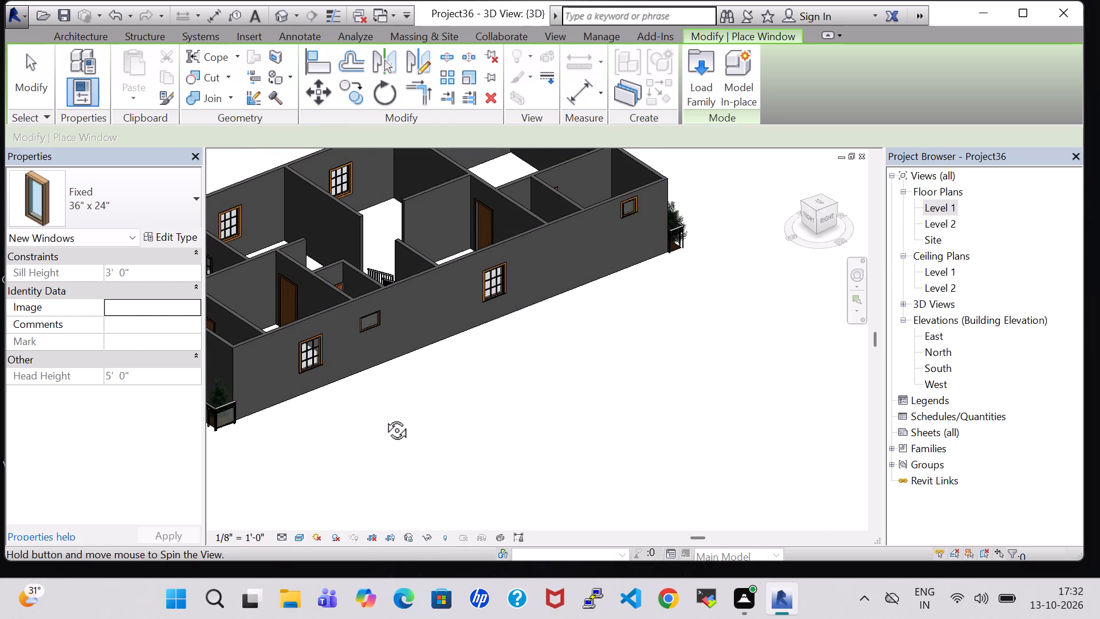
shift+middle_drag(384, 417, 490, 480)
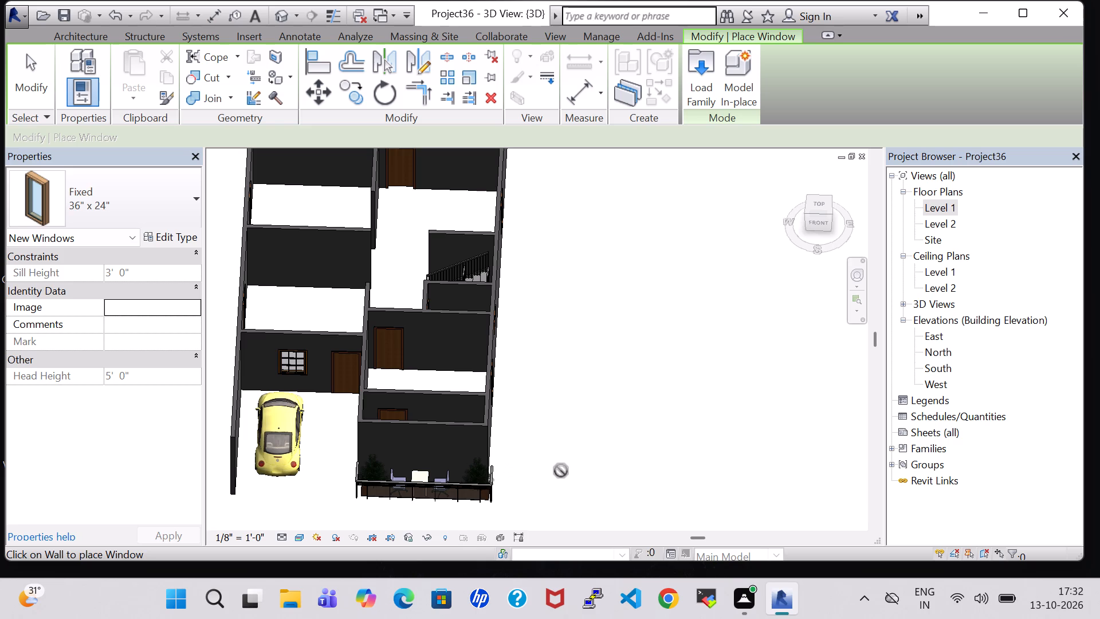
middle_drag(561, 471, 508, 404)
shift+scroll(561, 471, up, 1)
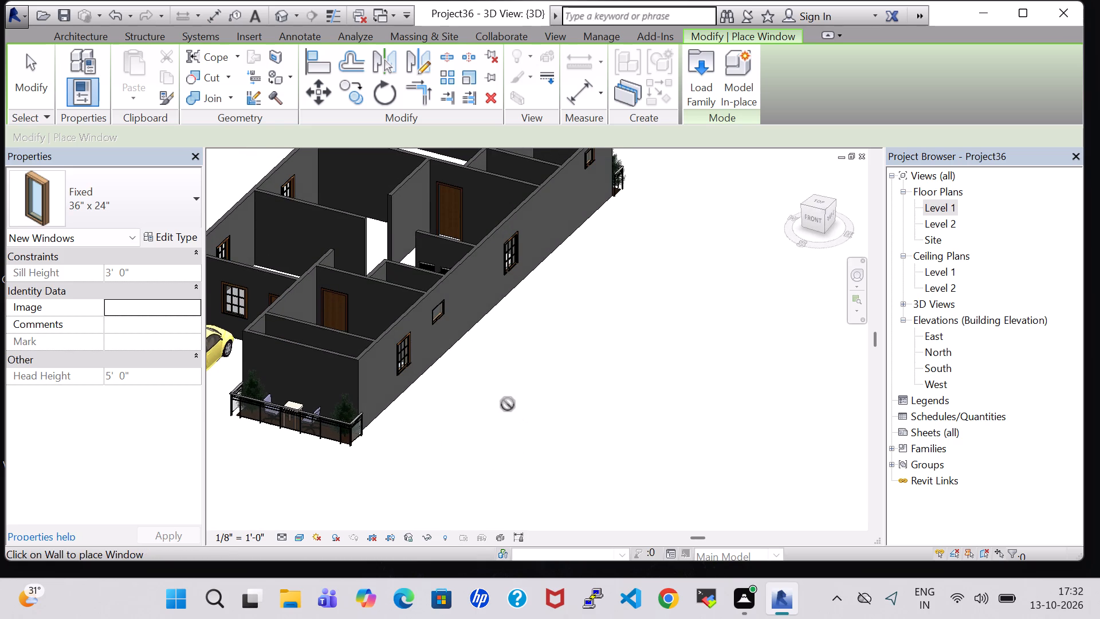
click(375, 367)
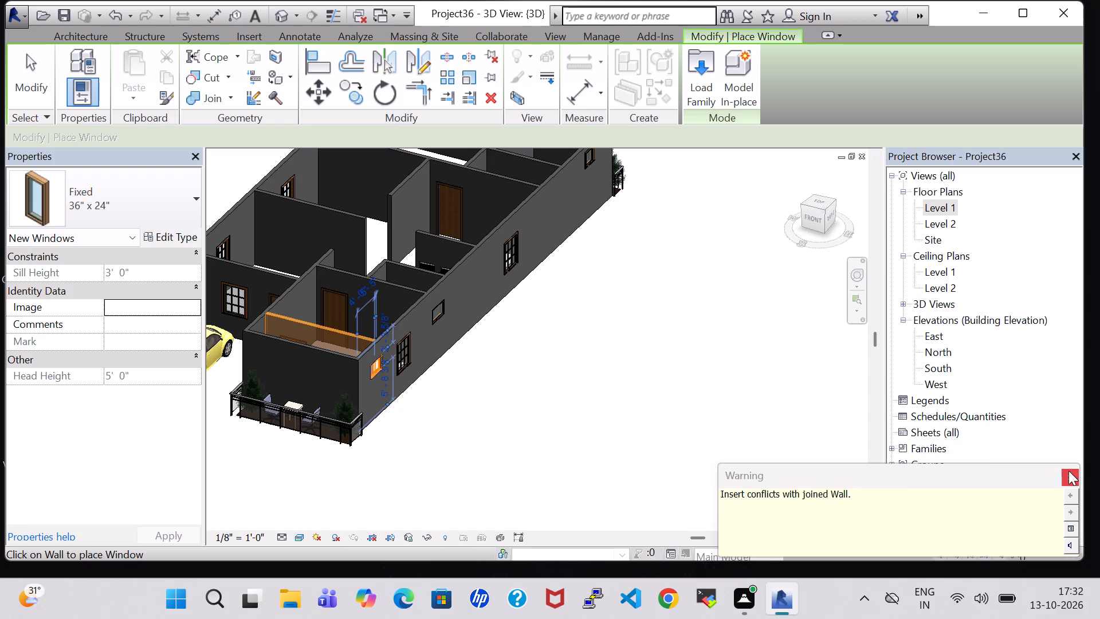
click(1068, 471)
shift+middle_drag(563, 452, 500, 389)
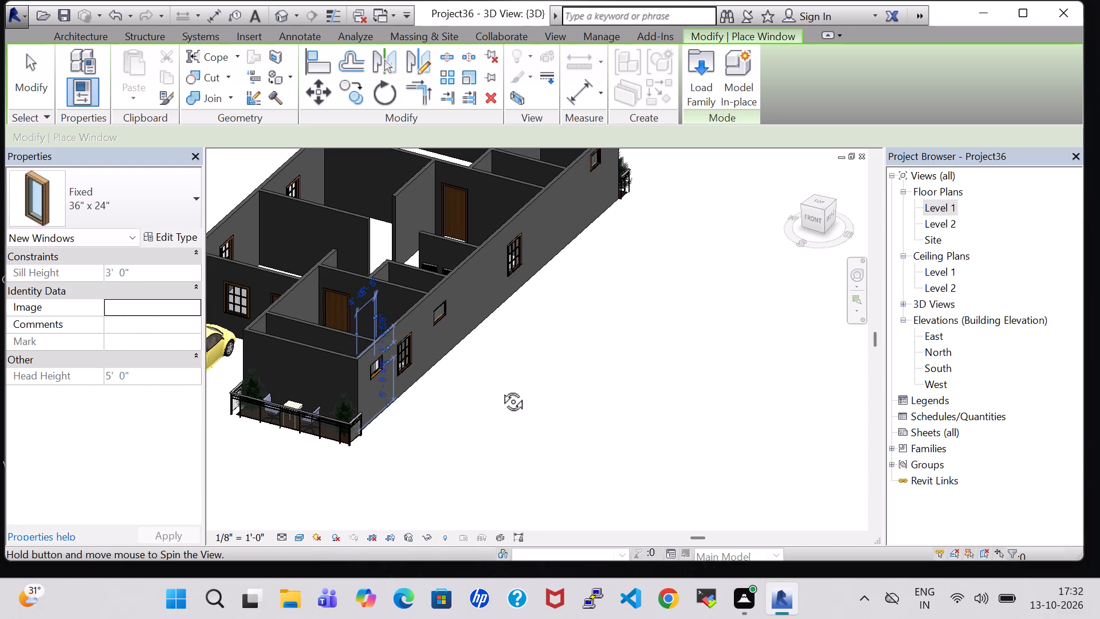
Shift the front-end 36" x 24" fixed window along the east wall toward the front, to about 2'-9" from the front corner.
shift+middle_drag(500, 389, 474, 372)
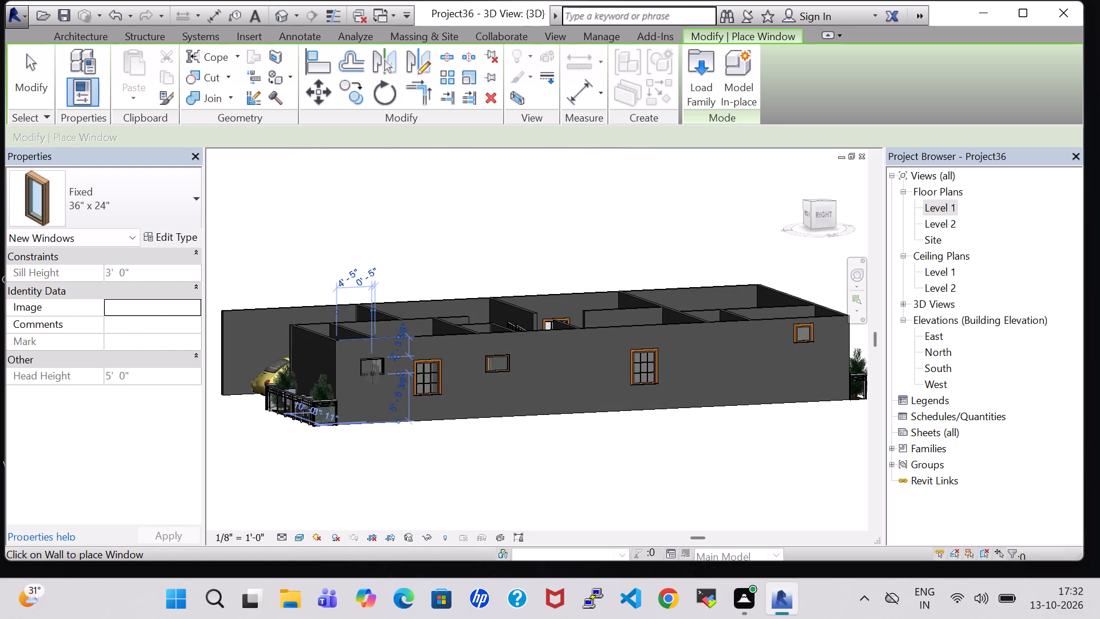
key(Escape)
key(Escape)
click(373, 374)
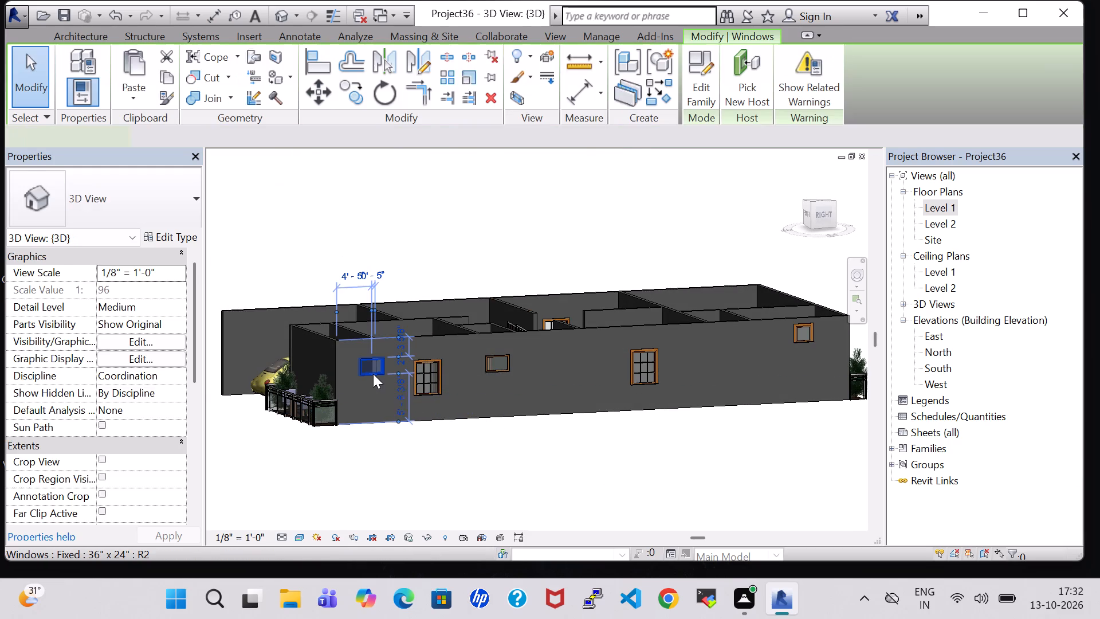
key(Left)
key(Left)
key(Left)
key(Left)
key(Left)
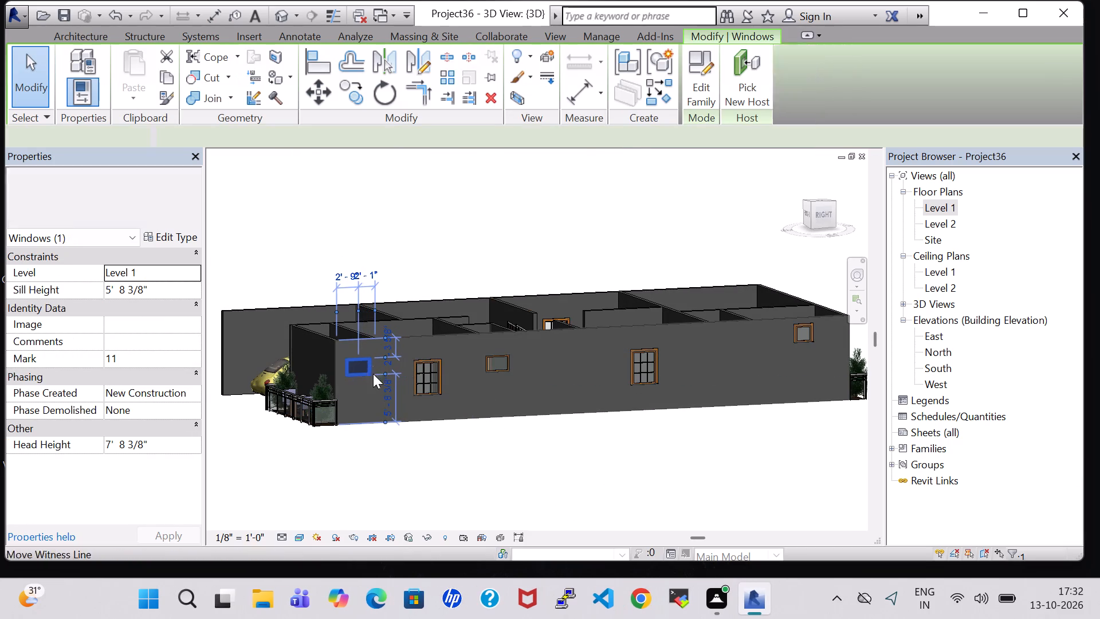
click(512, 462)
Delete the 36" x 24" fixed window of the small room beside the stair, on the east wall.
shift+middle_drag(512, 462, 525, 508)
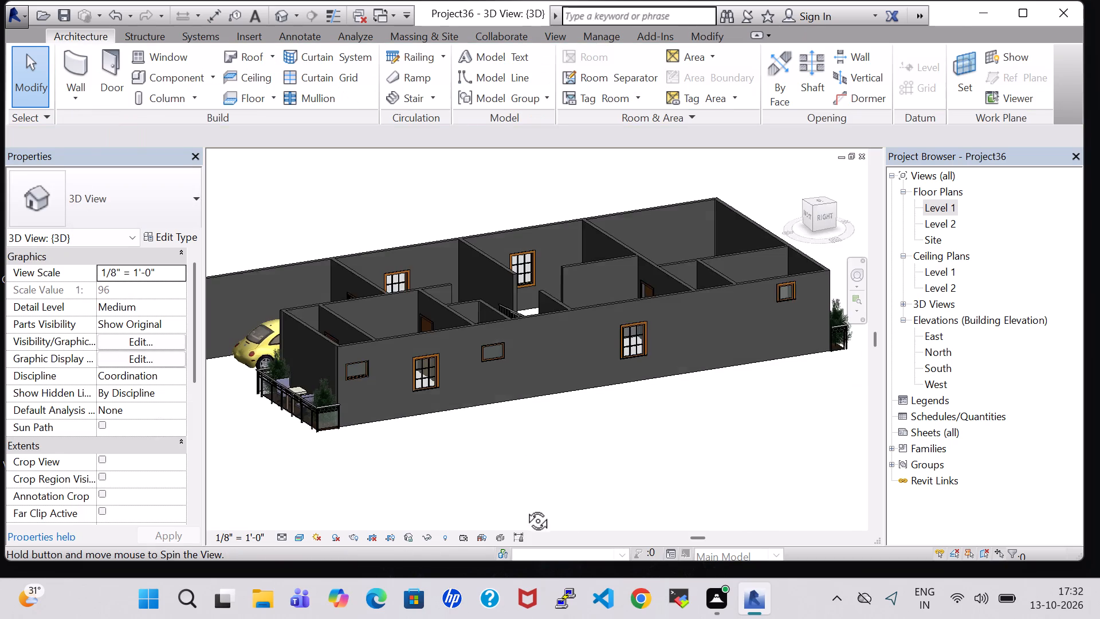
shift+middle_drag(525, 508, 530, 518)
shift+middle_drag(483, 467, 497, 507)
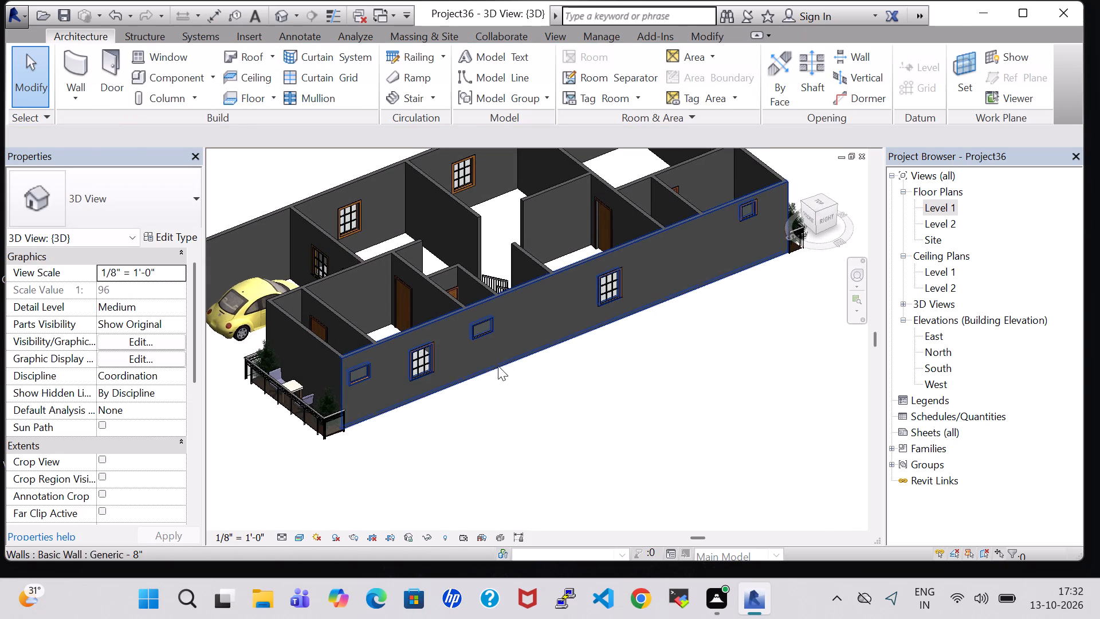
click(474, 334)
key(Delete)
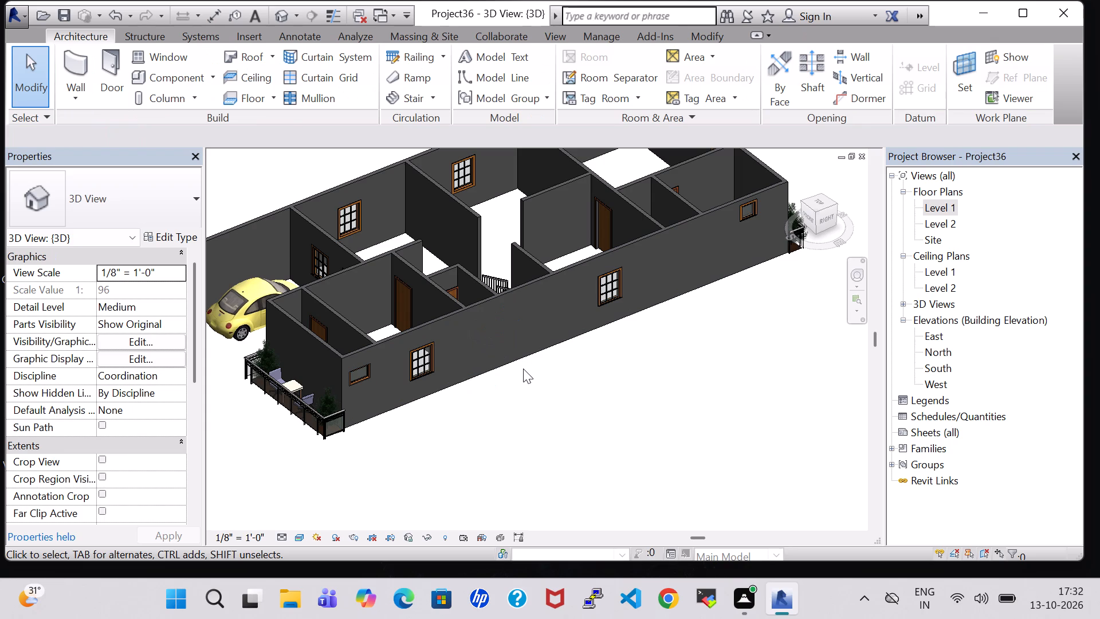
Place a window similar to the front-end 36" x 24" one on the small stair-side room's east wall, at about 6'-6" sill height.
click(353, 368)
right_click(353, 368)
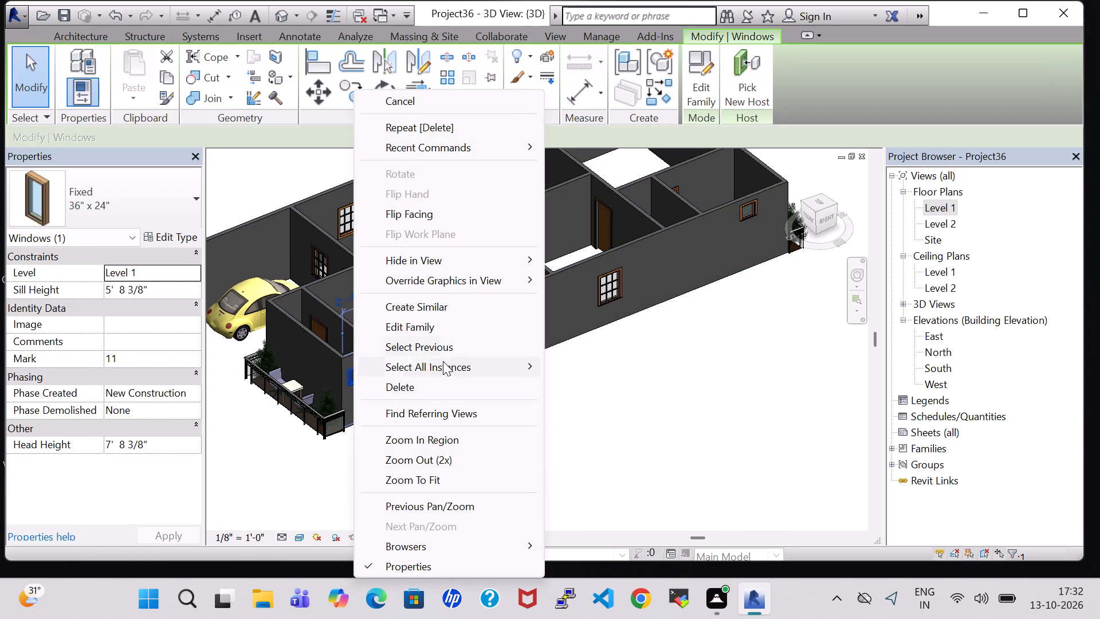
click(445, 313)
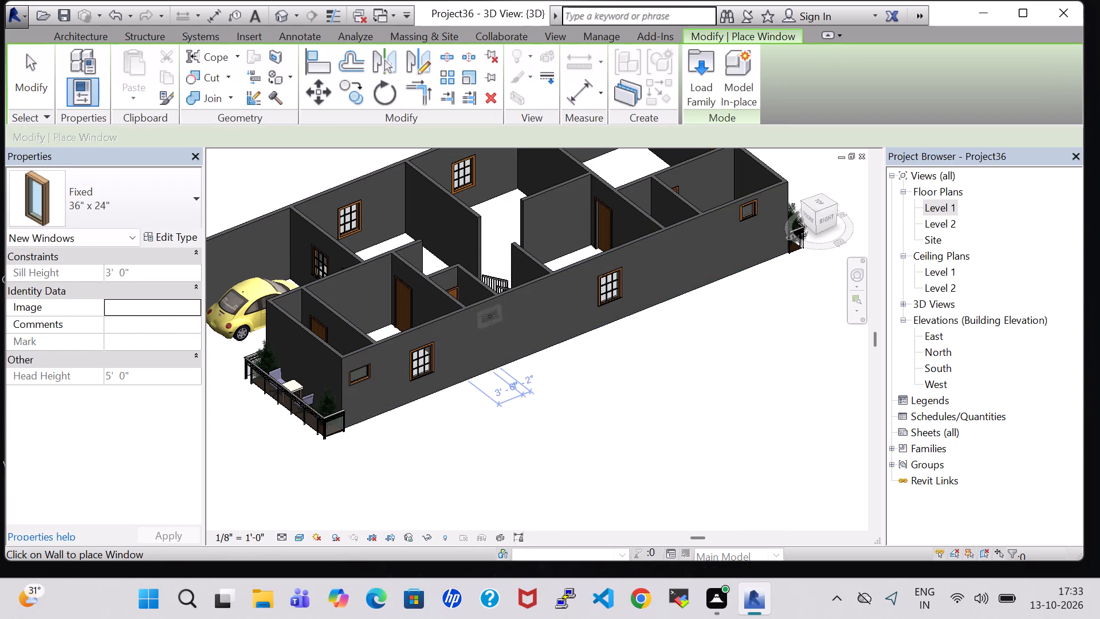
click(489, 316)
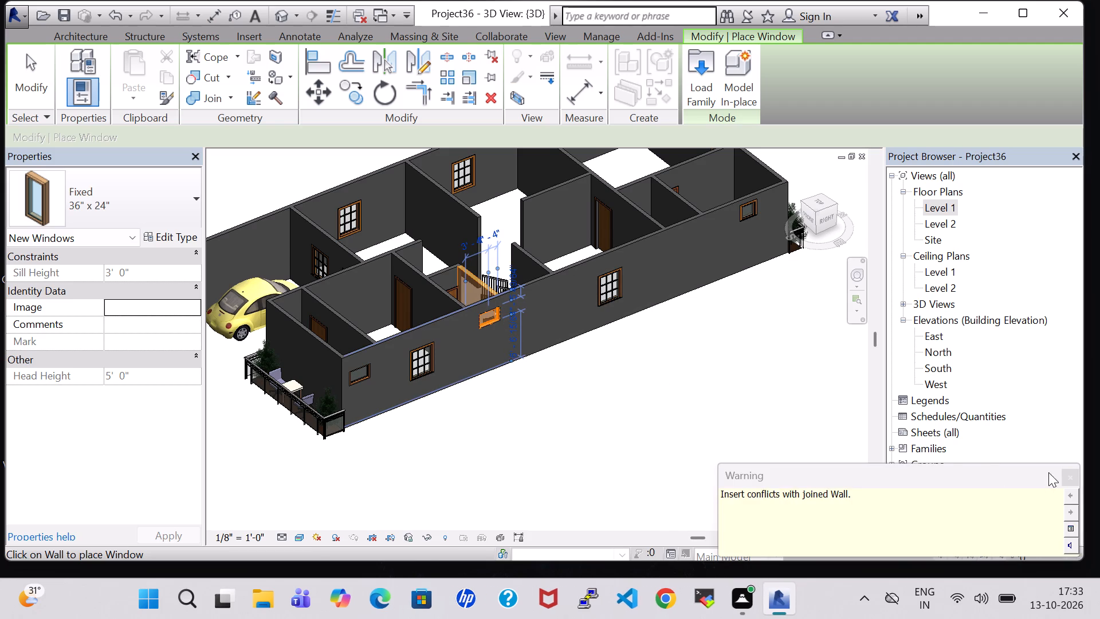
click(1065, 472)
shift+middle_drag(576, 409, 580, 469)
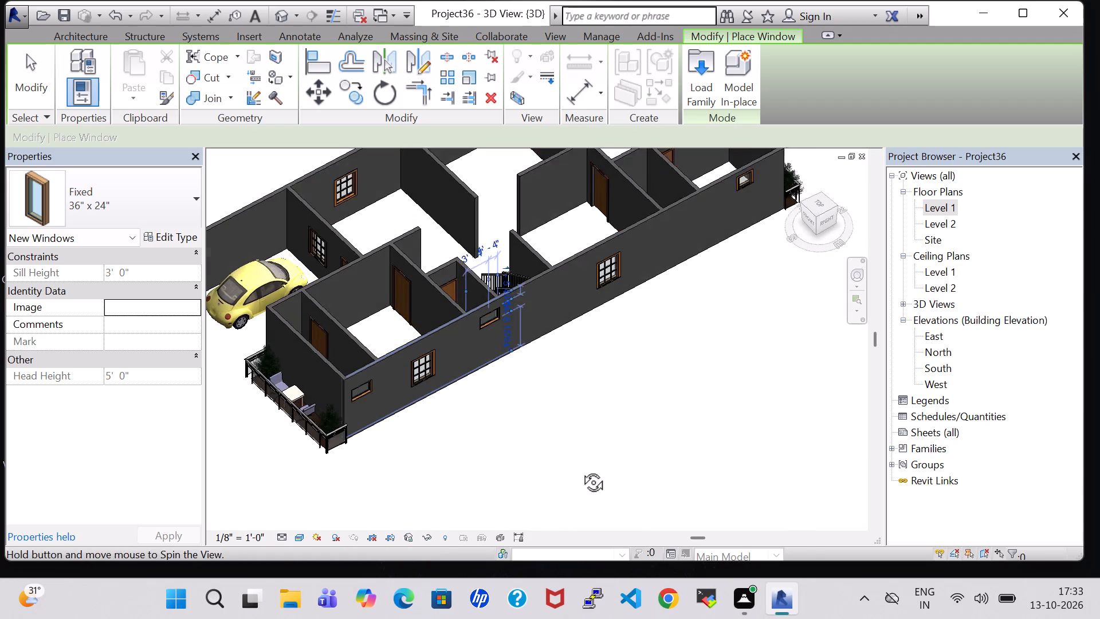
shift+middle_drag(580, 469, 580, 485)
shift+middle_drag(579, 440, 485, 399)
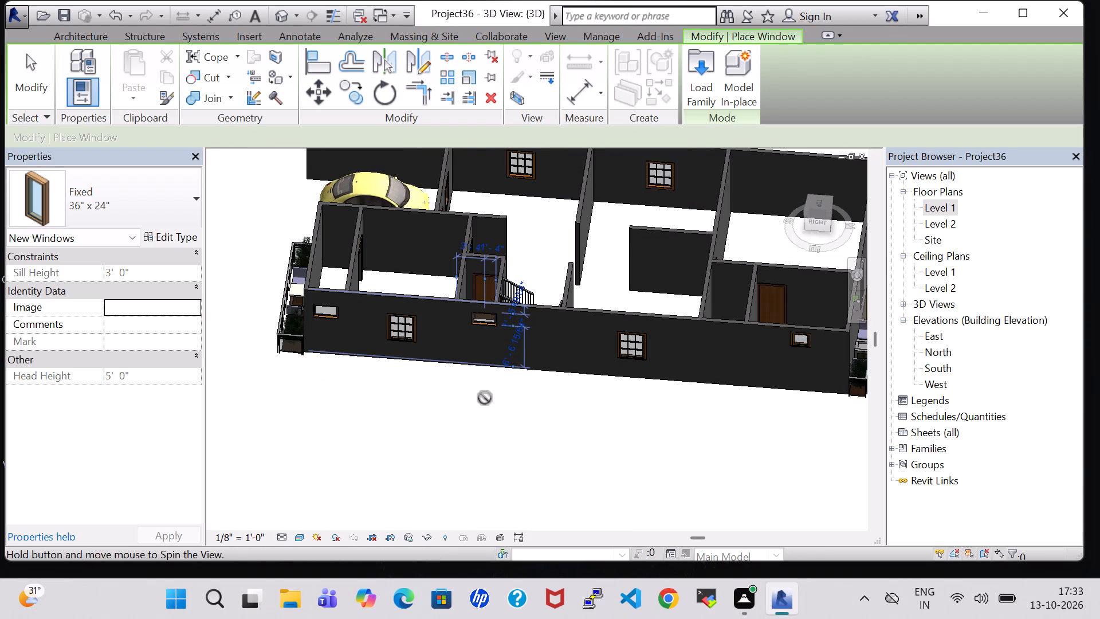
key(Escape)
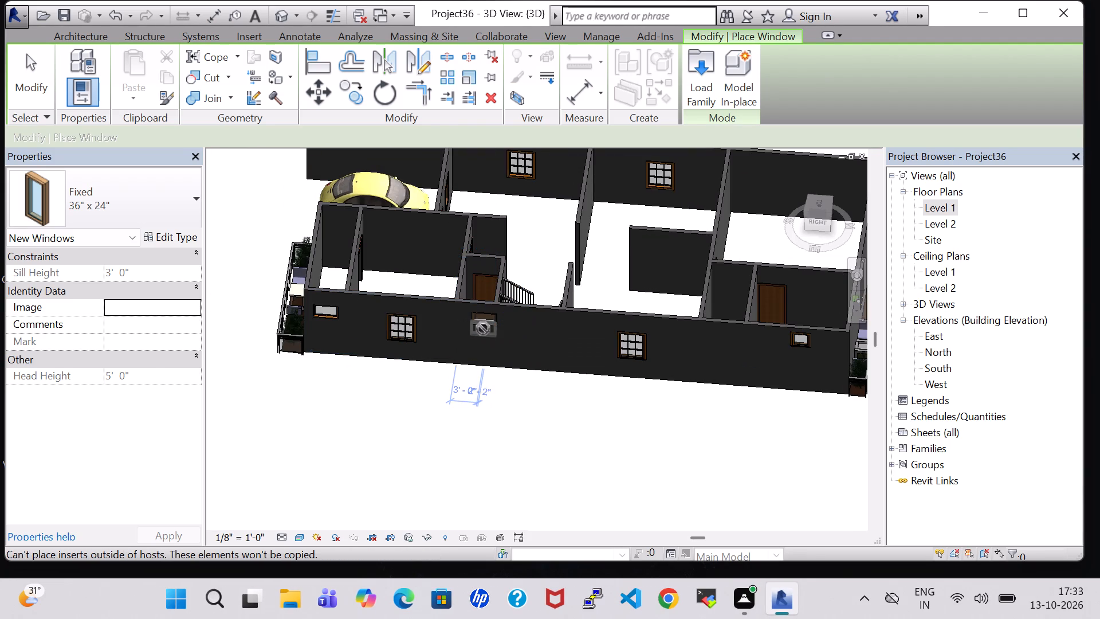
key(Escape)
Lower the new stair-side room window to a sill height of about 5'-3" and shift it slightly toward the building's front.
click(482, 327)
key(Left)
key(Left)
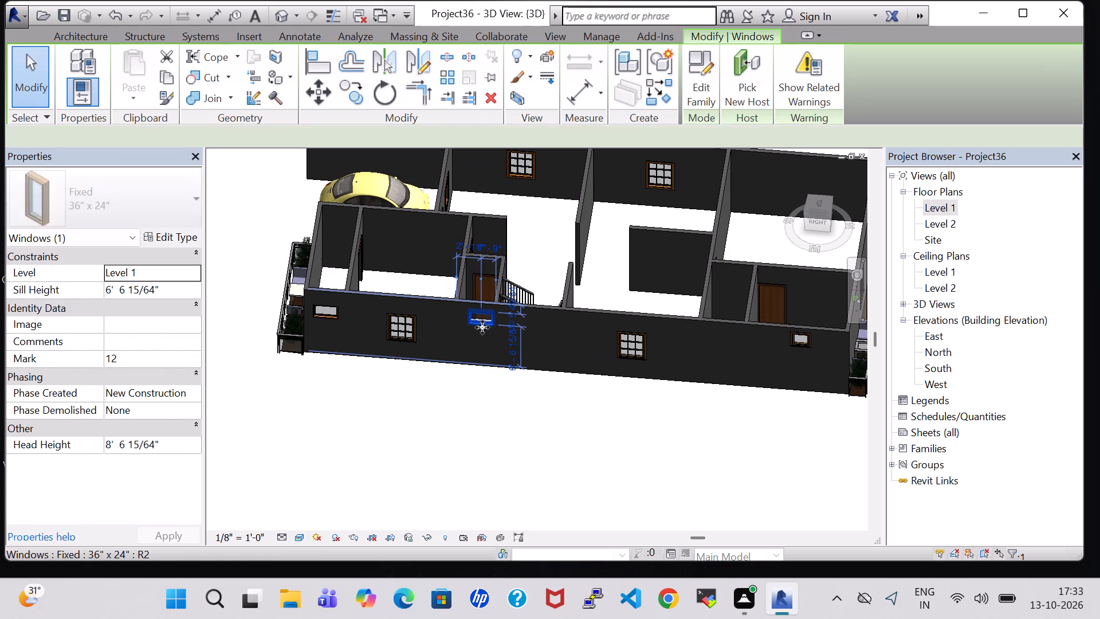
key(Down)
key(Down)
key(Down)
key(Left)
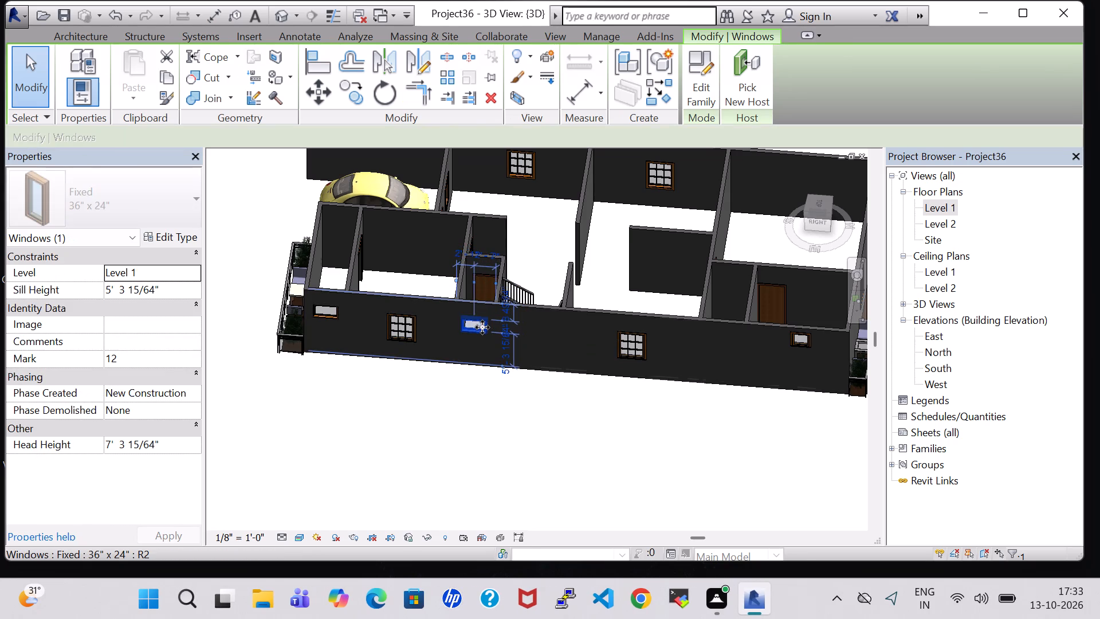
key(Left)
key(Right)
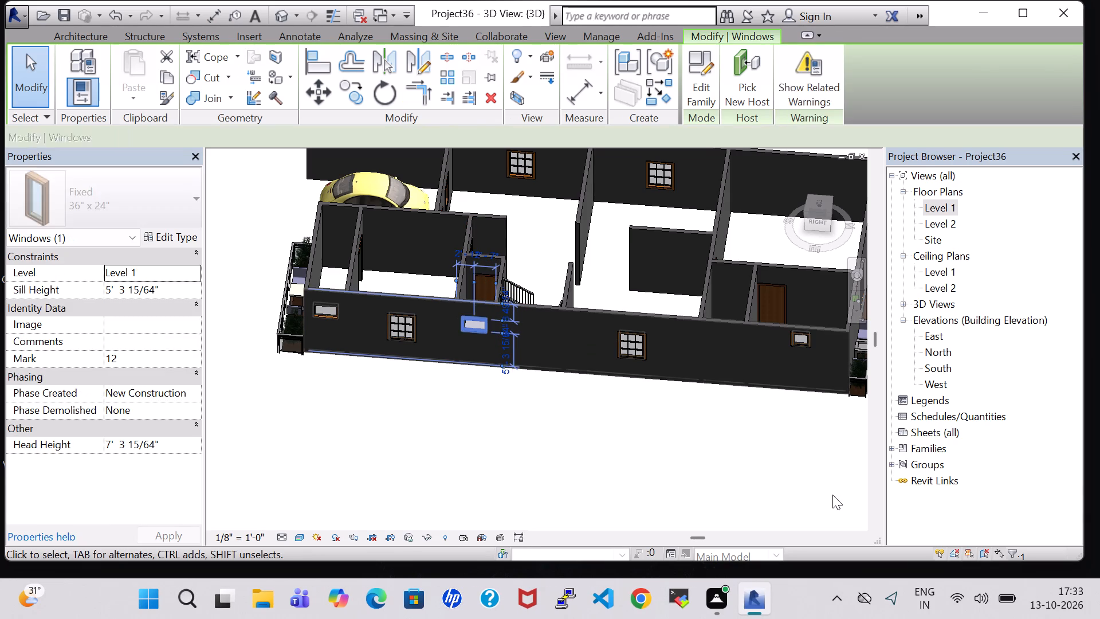
key(Right)
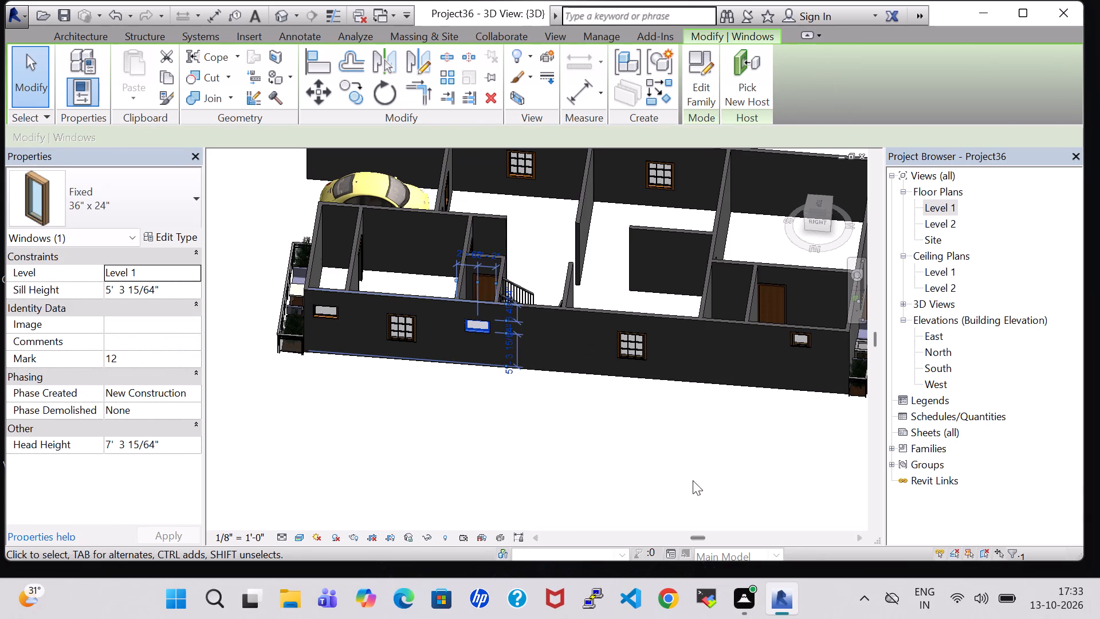
click(686, 479)
Examine the east wall windows in 3D, open the Level 1 floor plan and look over its rooms from rear to front.
shift+middle_drag(545, 265, 561, 311)
shift+scroll(545, 265, up, 1)
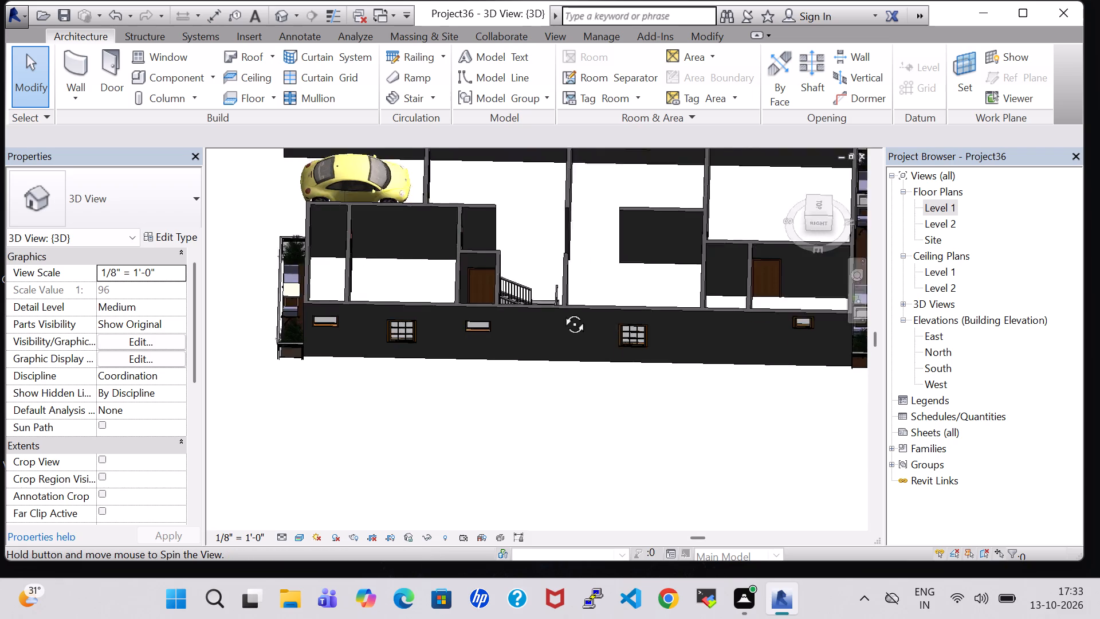
shift+middle_drag(561, 311, 618, 450)
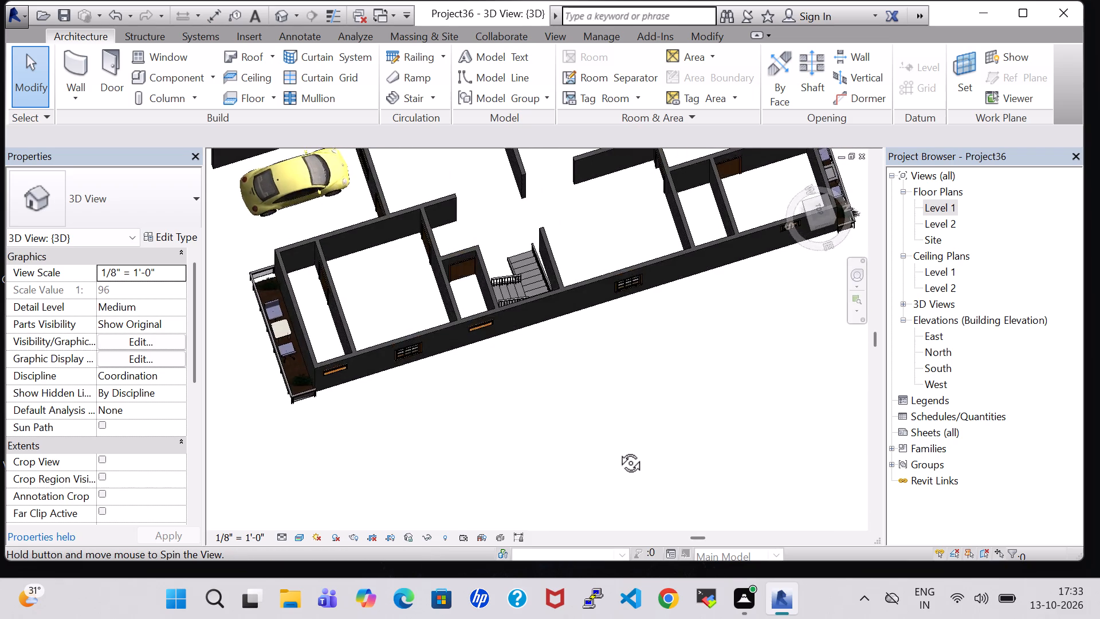
shift+middle_drag(618, 450, 612, 279)
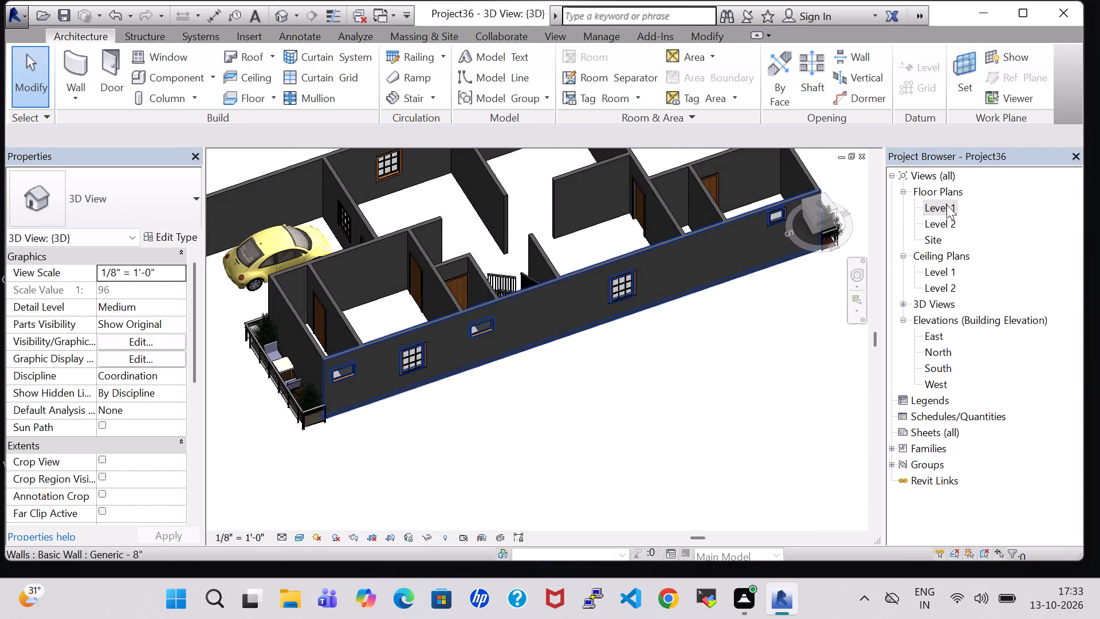
double_click(946, 205)
scroll(816, 269, down, 4)
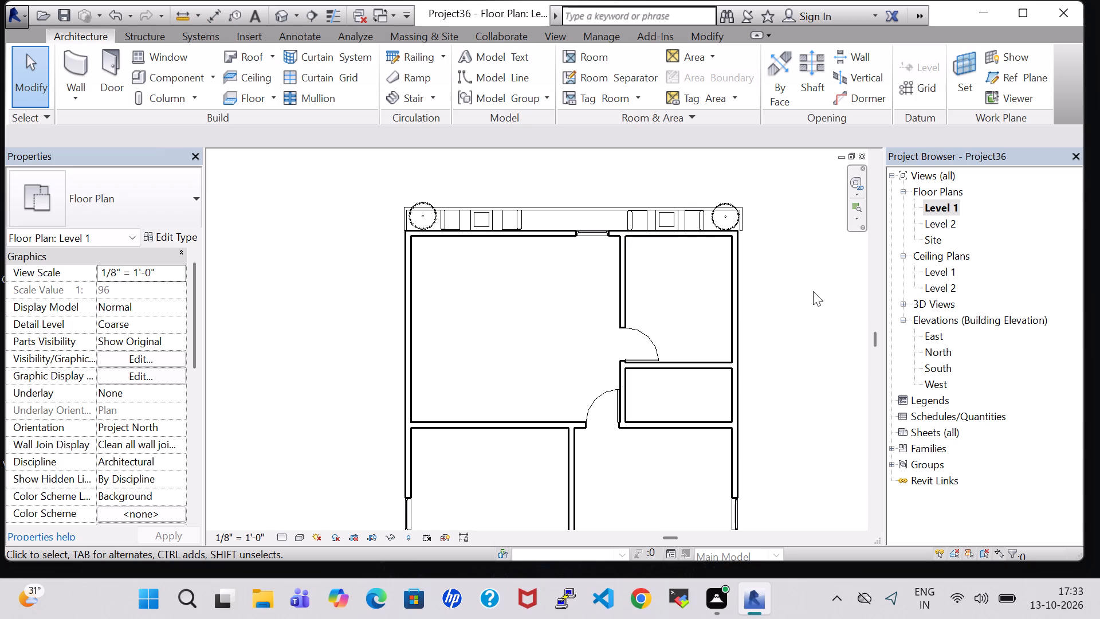
scroll(836, 374, down, 6)
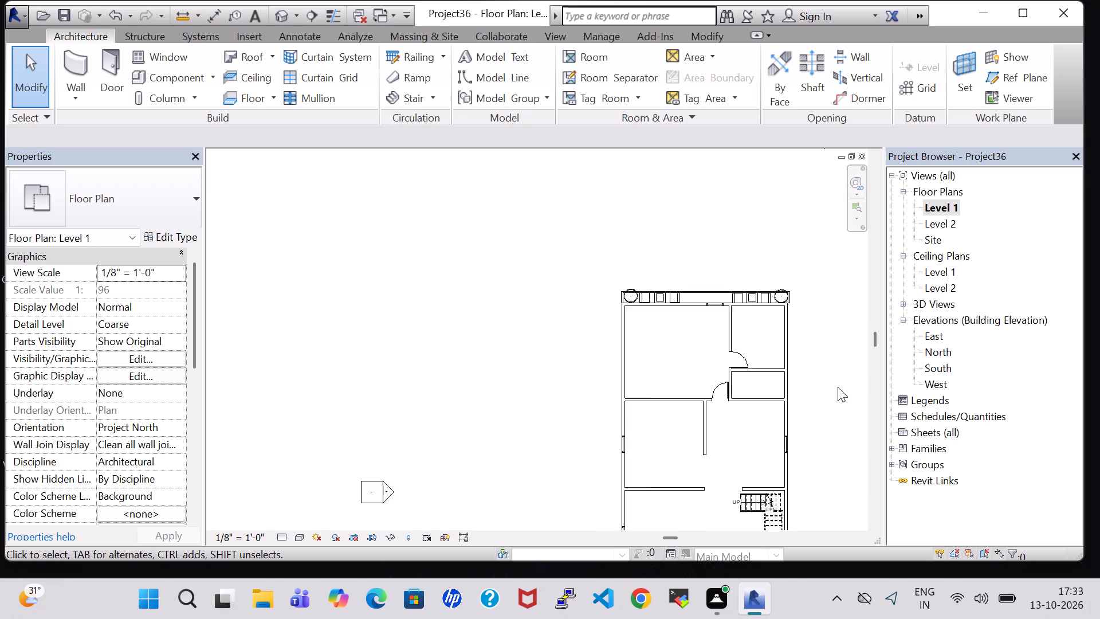
scroll(838, 387, down, 1)
middle_drag(837, 406, 756, 282)
scroll(756, 282, up, 4)
scroll(774, 485, up, 1)
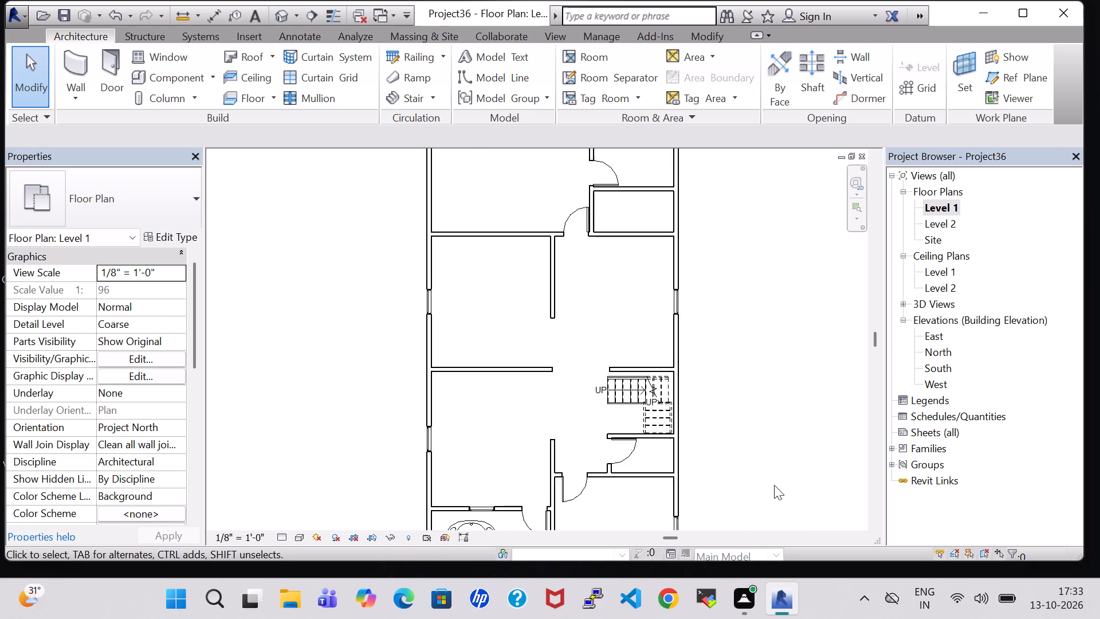
middle_drag(774, 485, 783, 299)
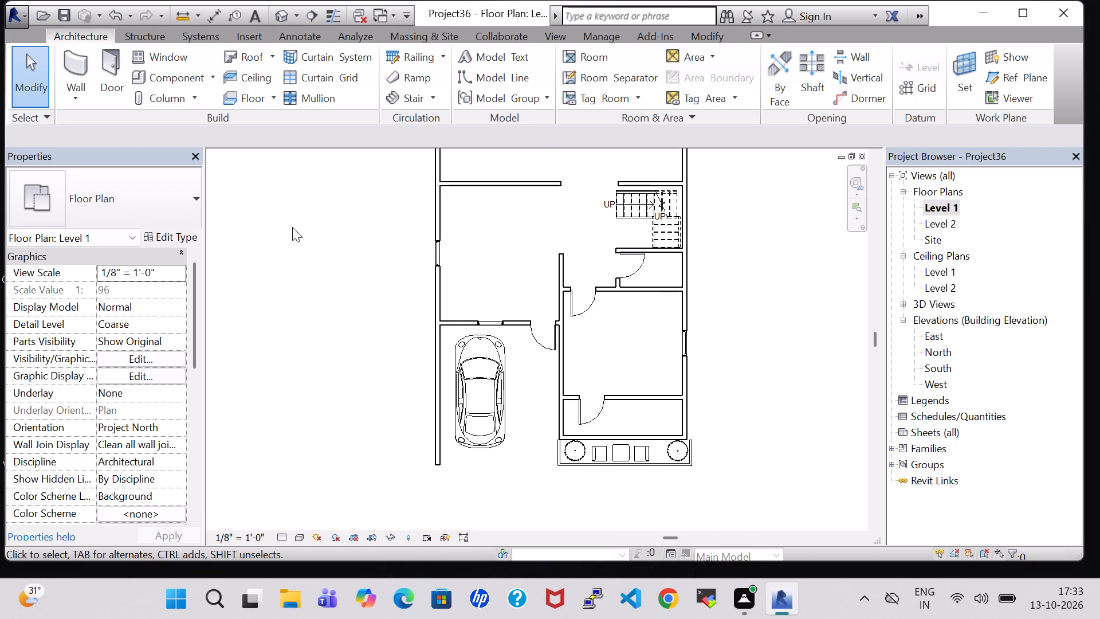
scroll(521, 303, down, 5)
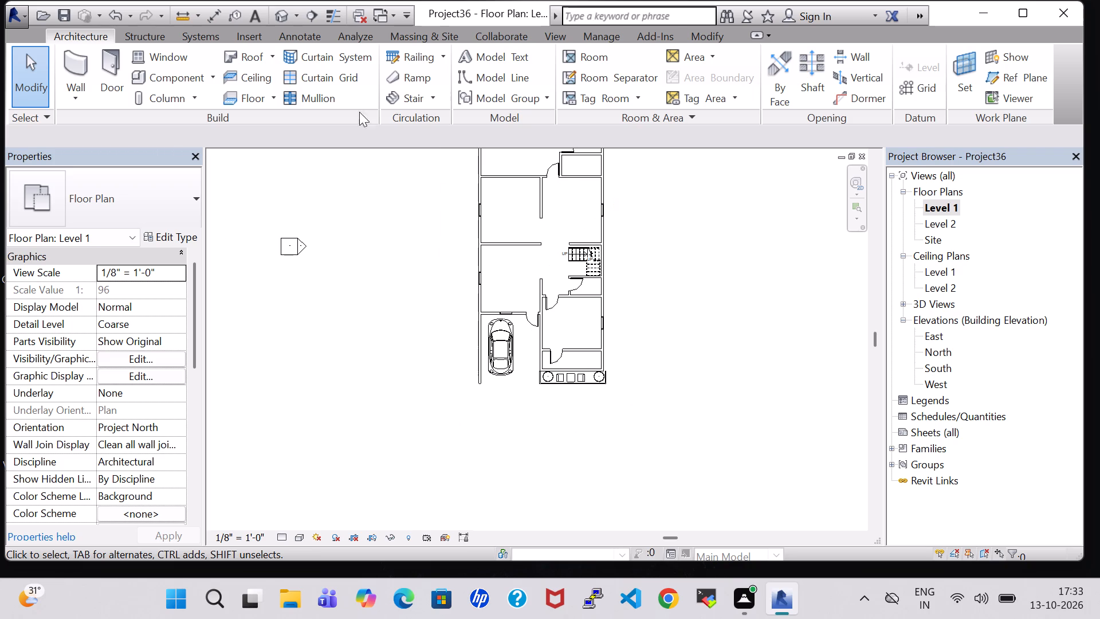
middle_drag(659, 228, 680, 284)
Load the Toilet-Domestic-3D family as a component from the Plumbing, Architectural, Fixtures, Water Closets library folder.
click(164, 72)
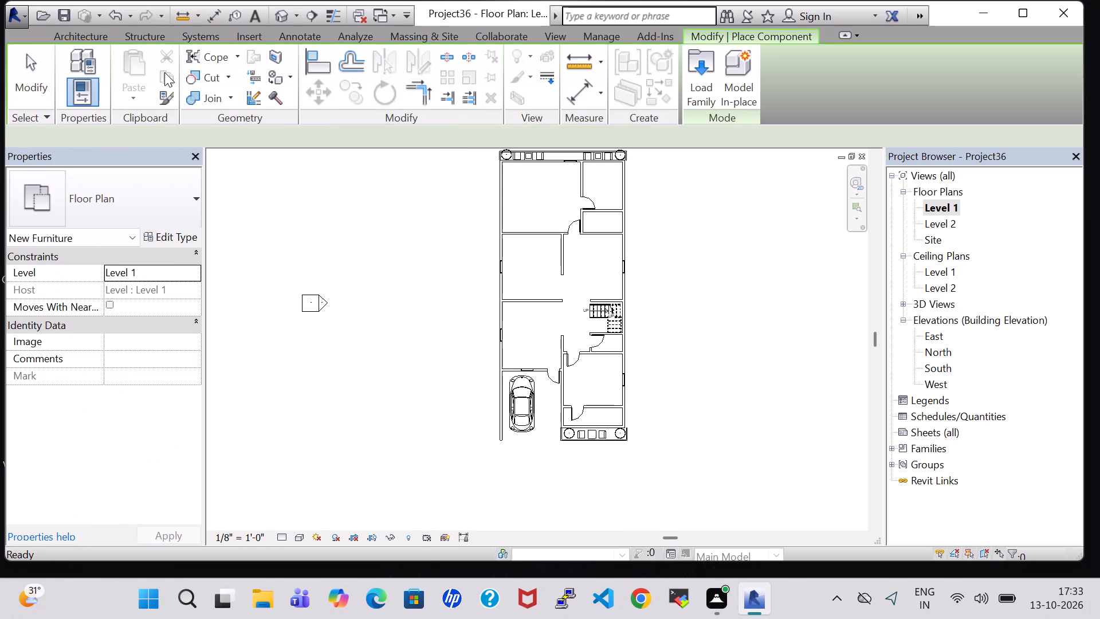
click(705, 86)
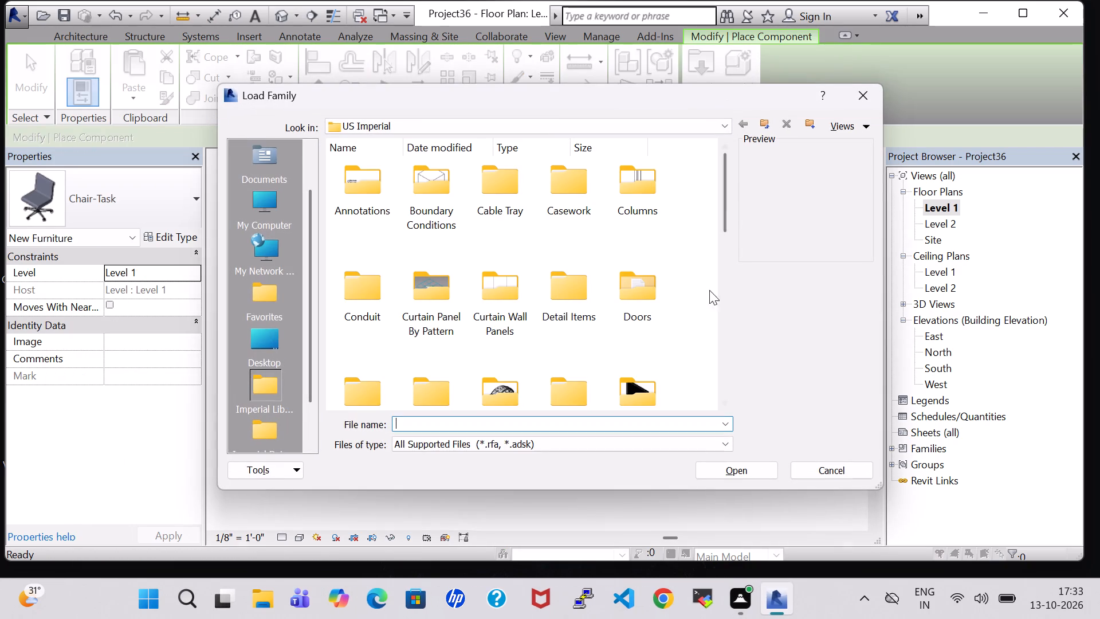
click(646, 384)
text(PL)
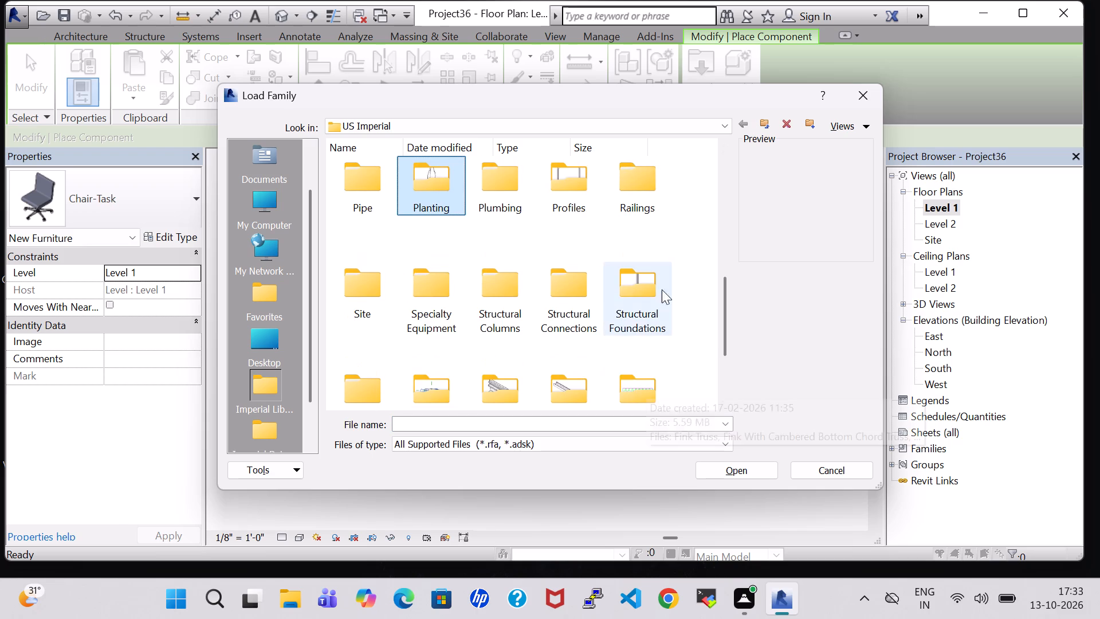
double_click(502, 200)
scroll(524, 214, down, 1)
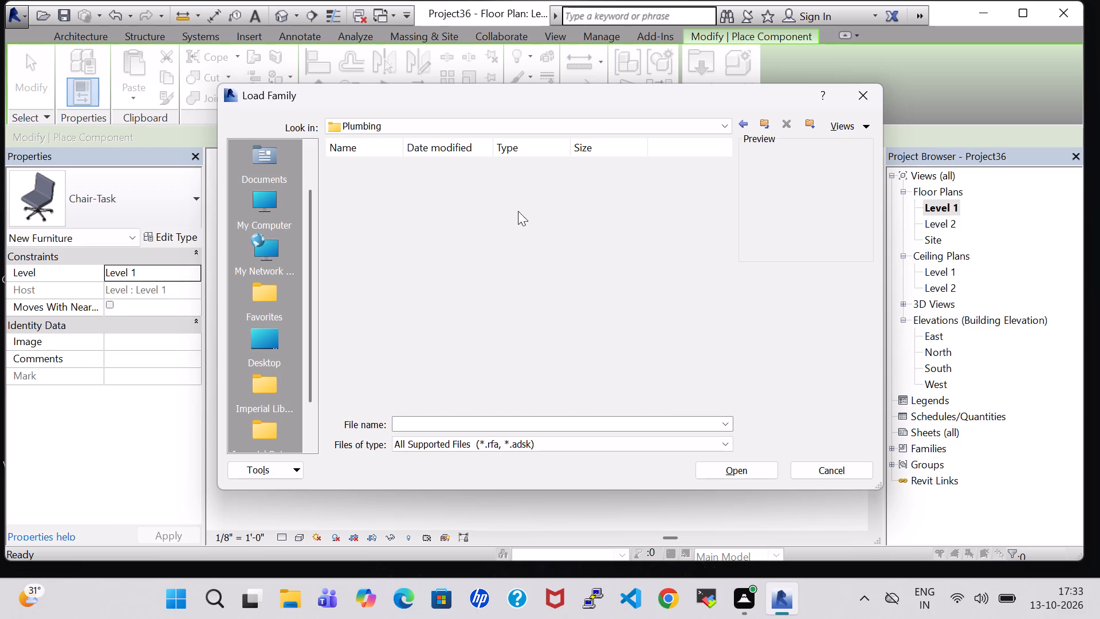
double_click(378, 179)
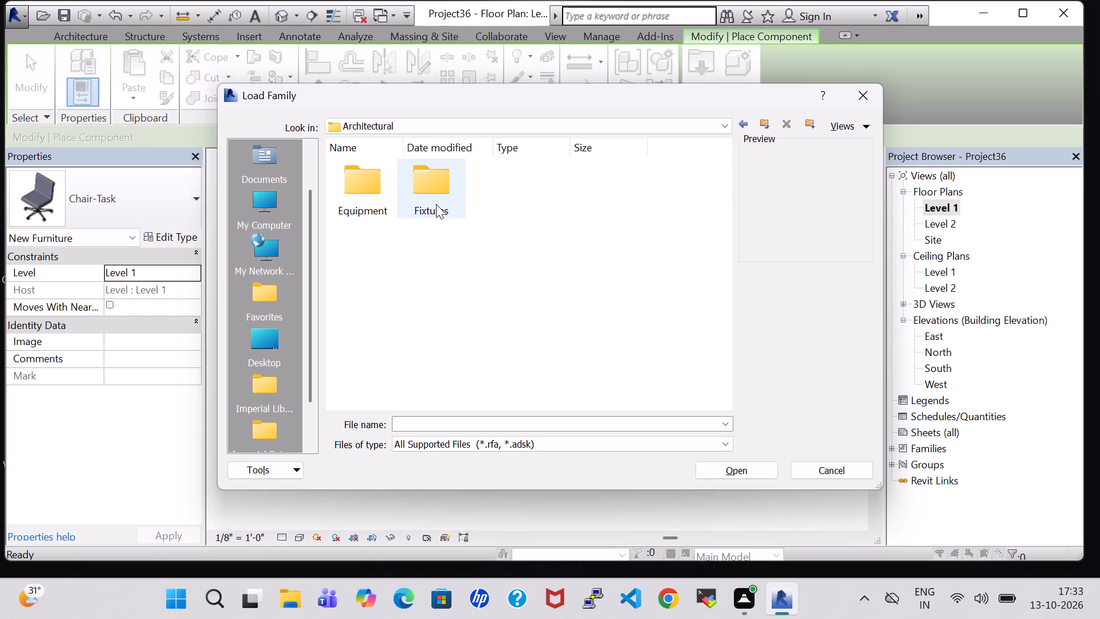
double_click(438, 204)
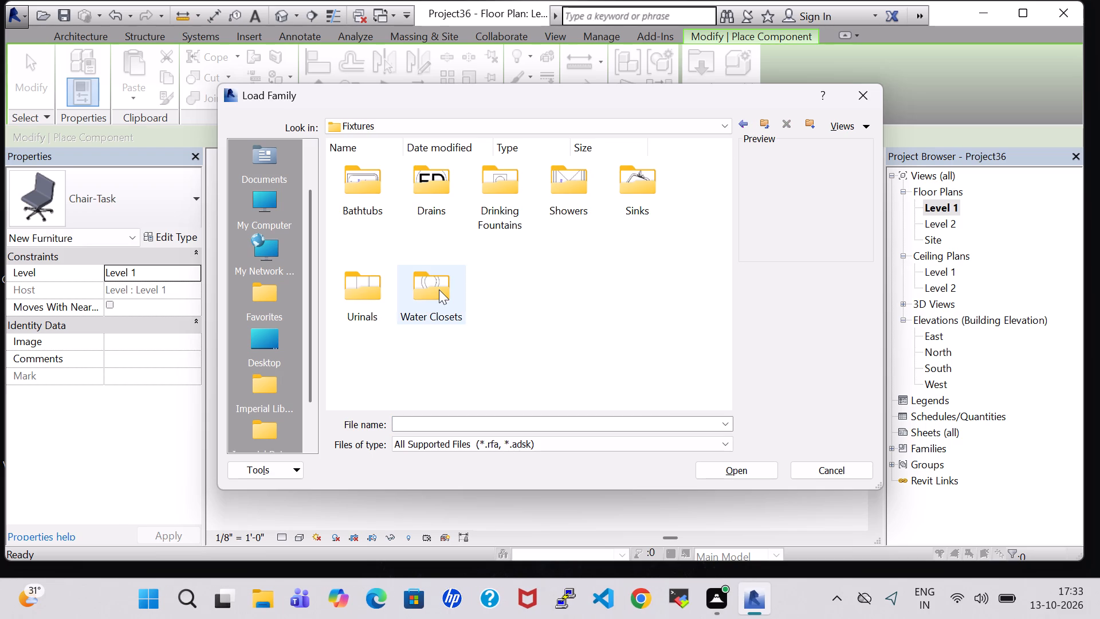
double_click(439, 289)
click(564, 185)
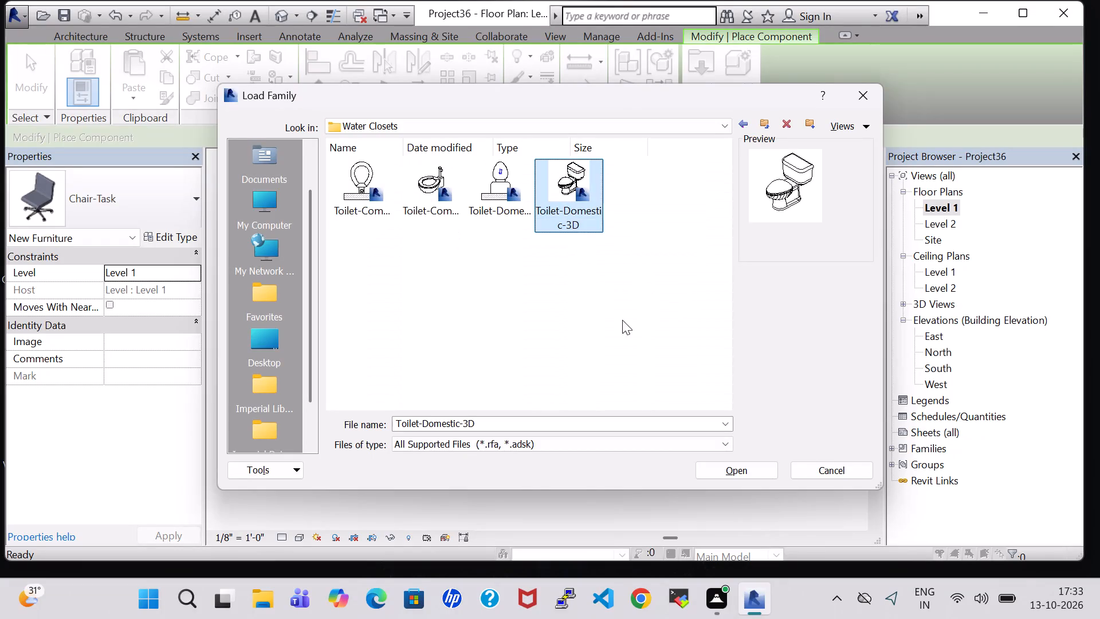
click(752, 475)
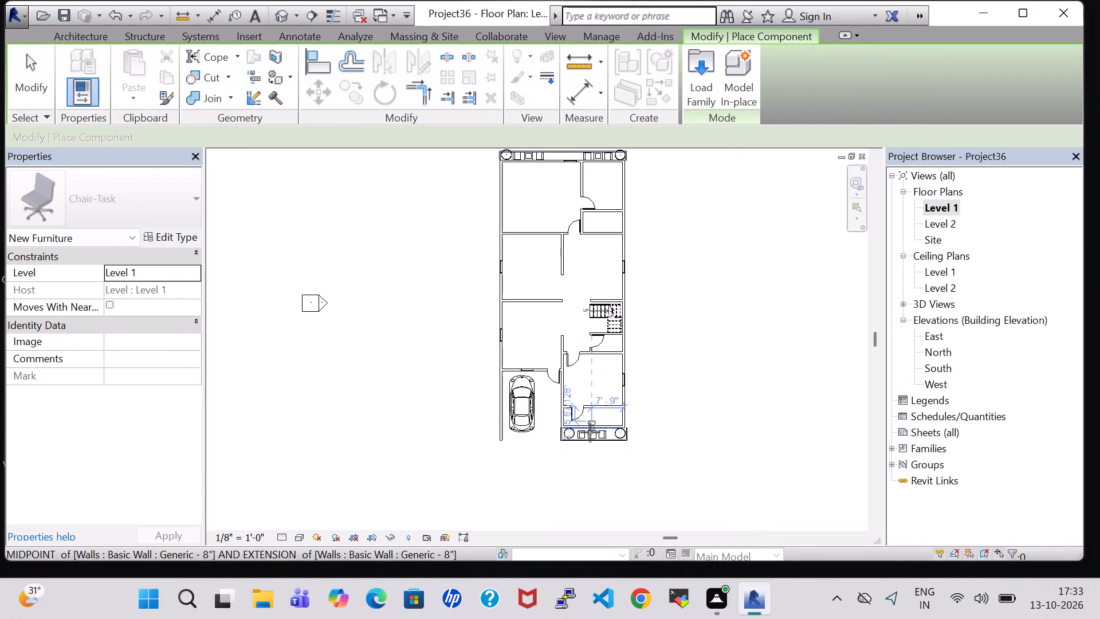
Place the toilet, rotated 180°, against the south wall of the narrow room behind the front balcony, about 8'-0" from its west wall.
scroll(615, 433, up, 13)
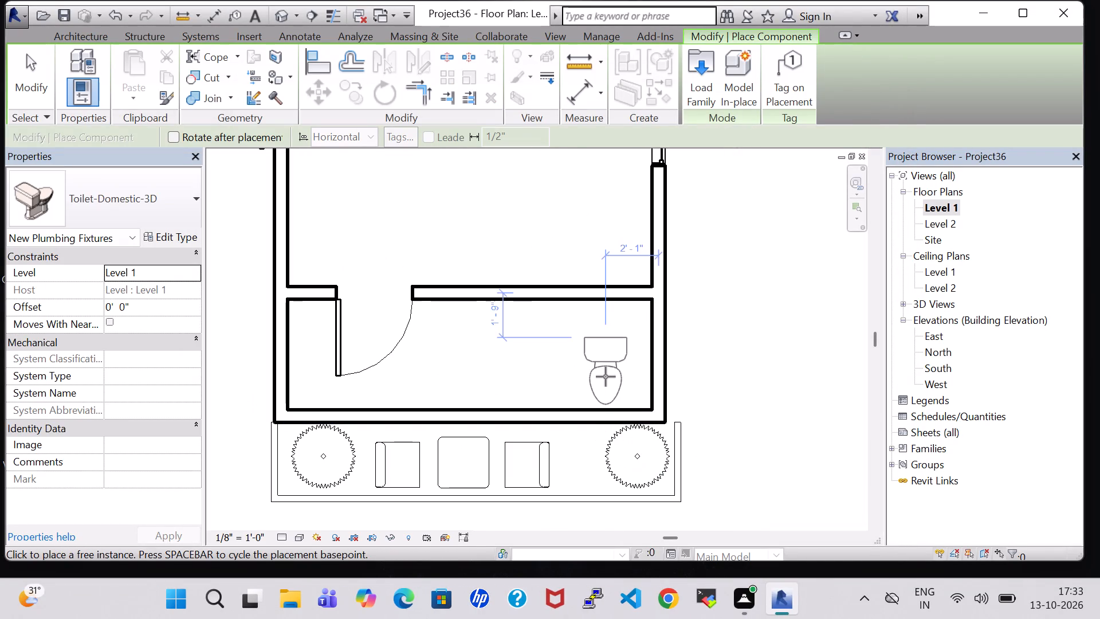
key(space)
key(space)
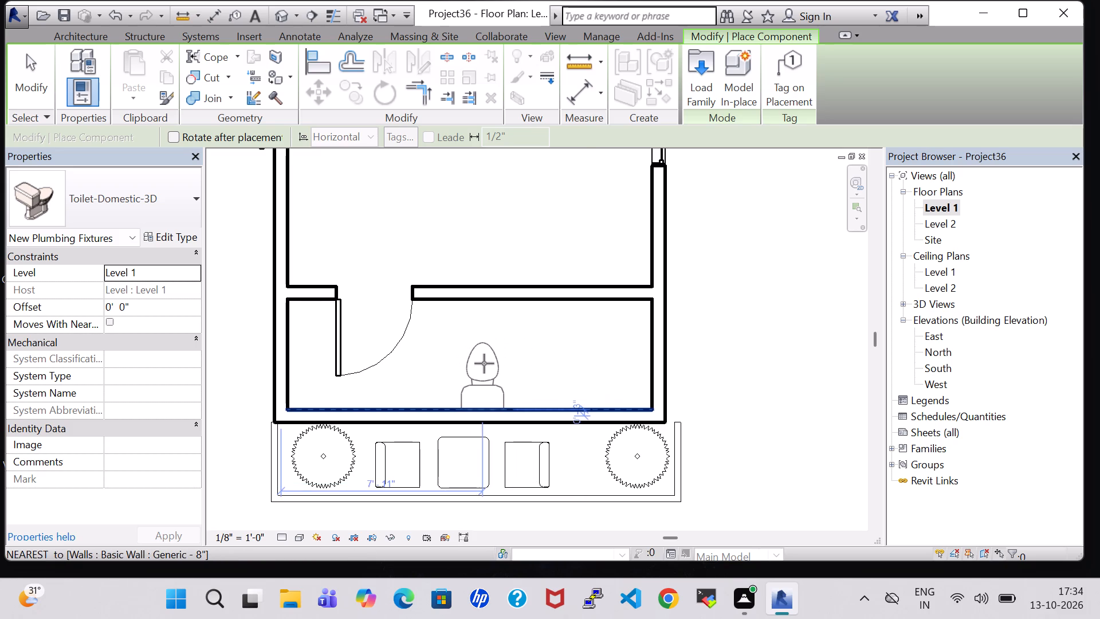
click(484, 363)
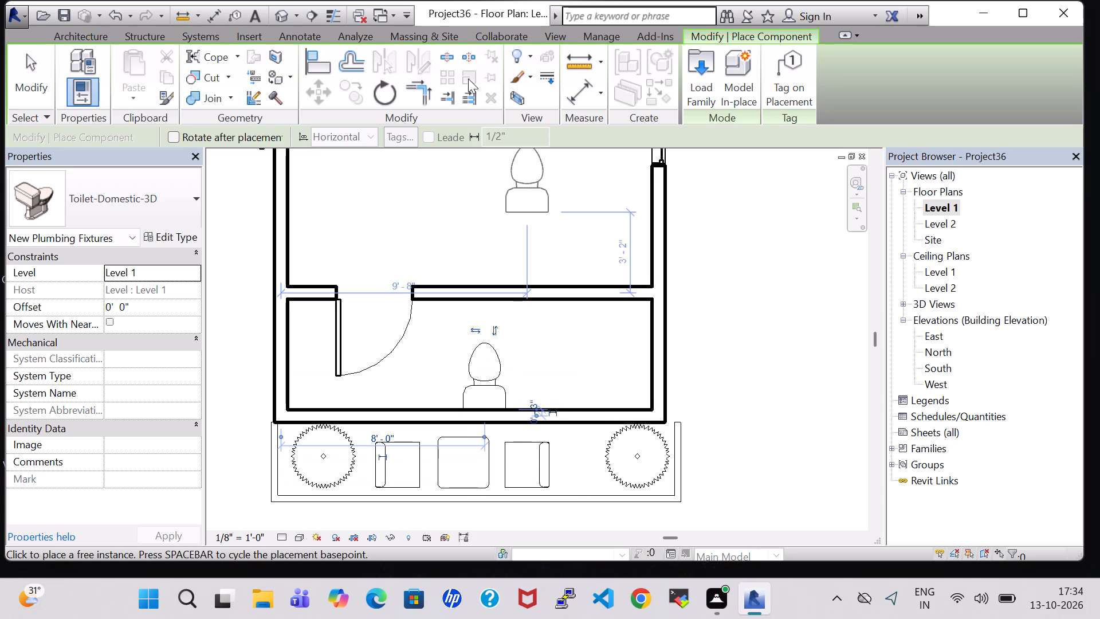
Load the Tub-Free Standing-3D family as a component from the Plumbing, Architectural, Fixtures, Bathtubs library folder.
key(Escape)
key(Escape)
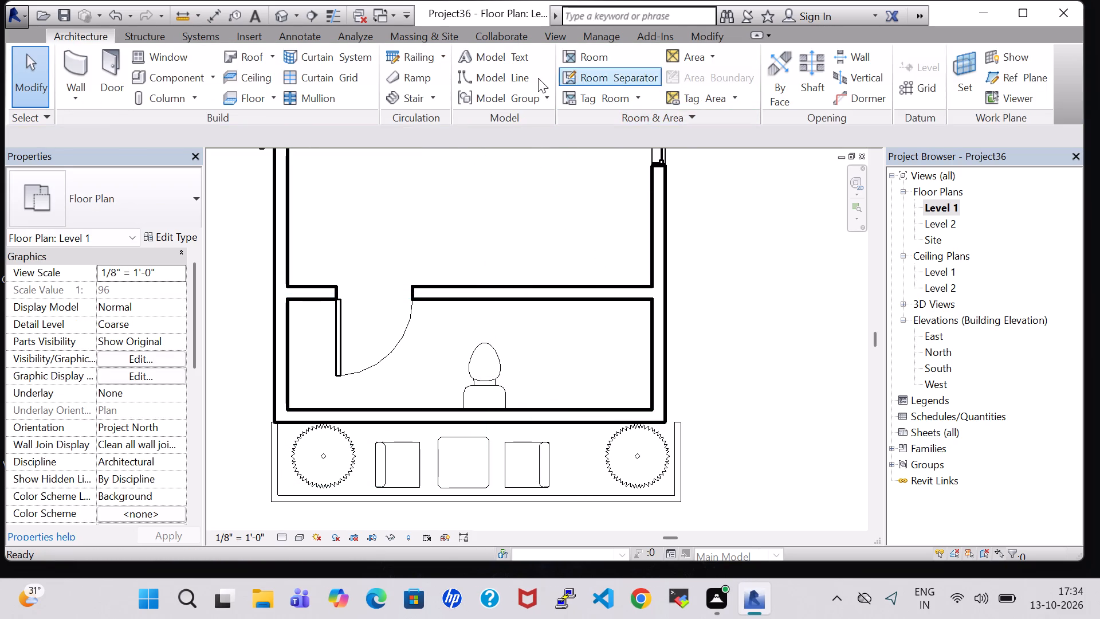
click(166, 72)
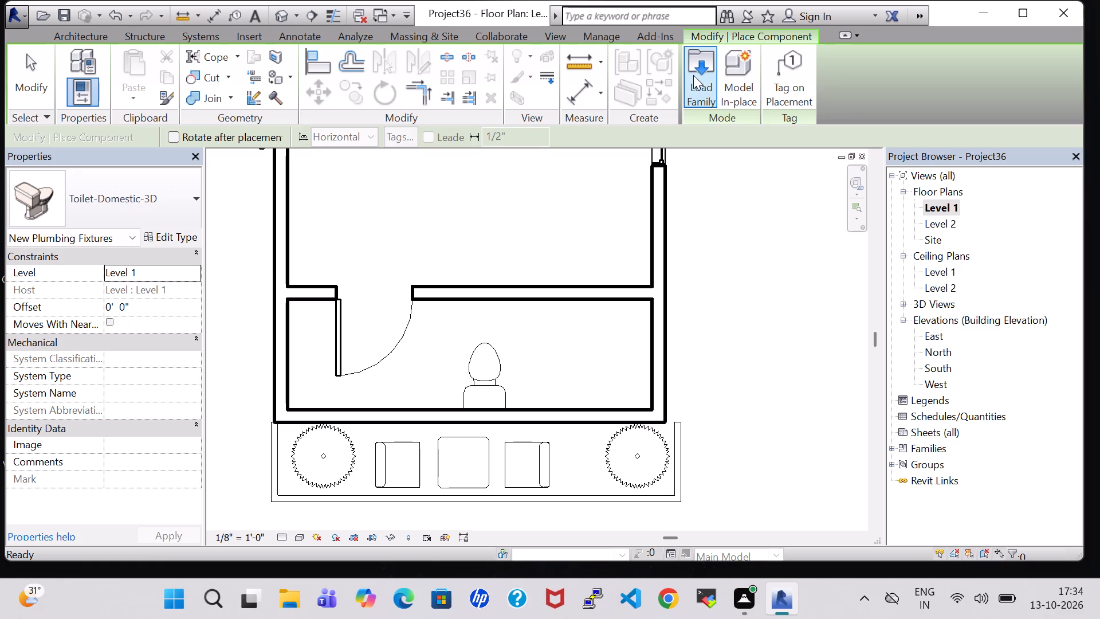
click(693, 75)
click(631, 393)
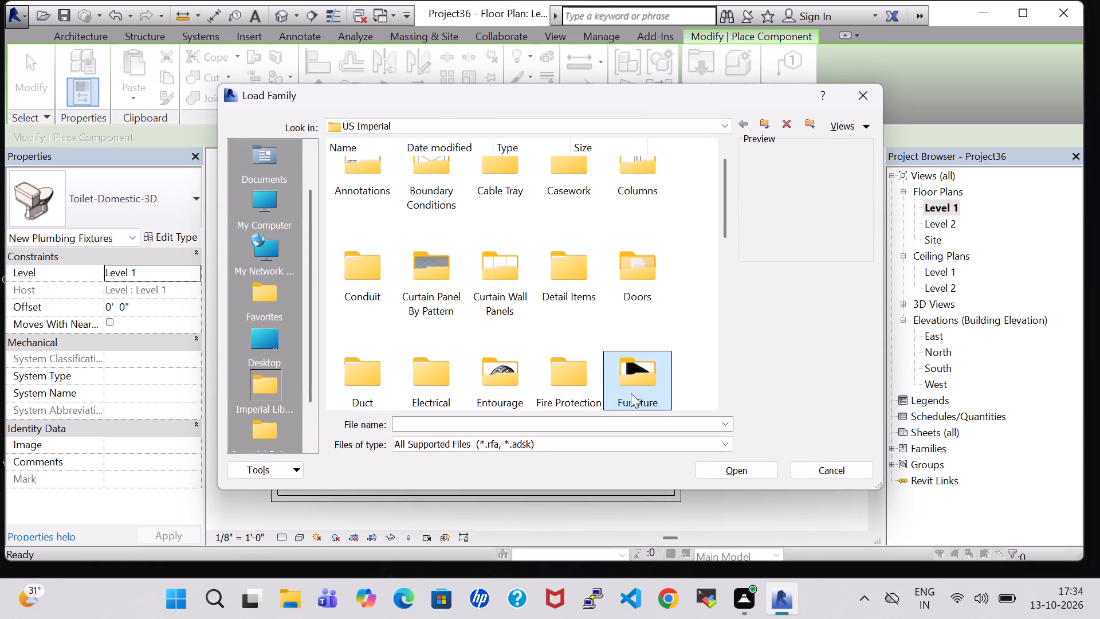
key(p)
double_click(486, 157)
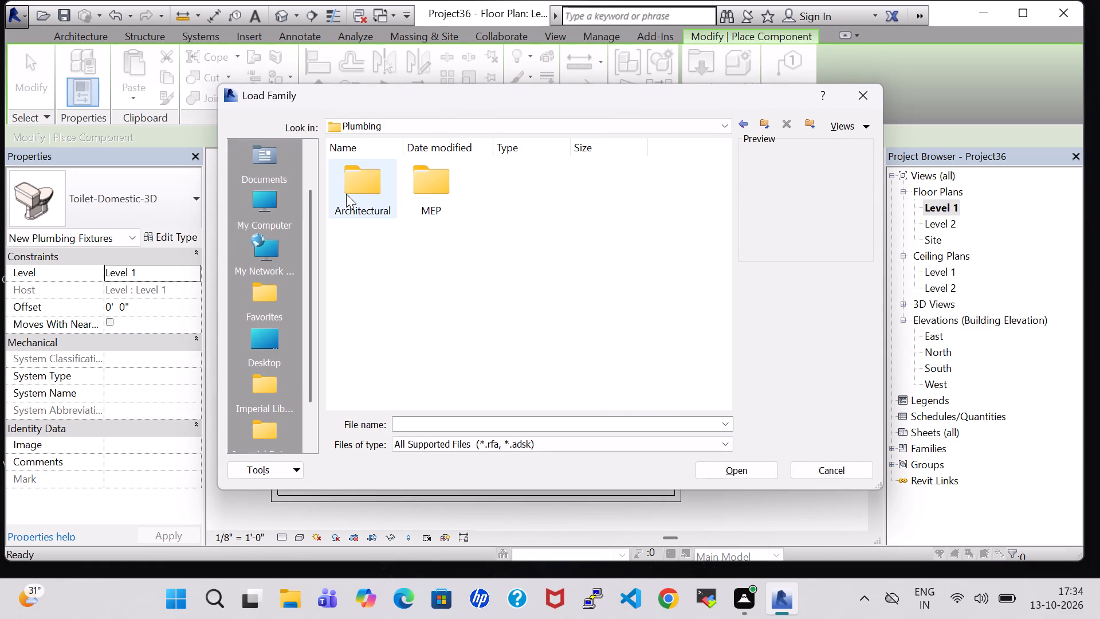
double_click(340, 193)
double_click(457, 216)
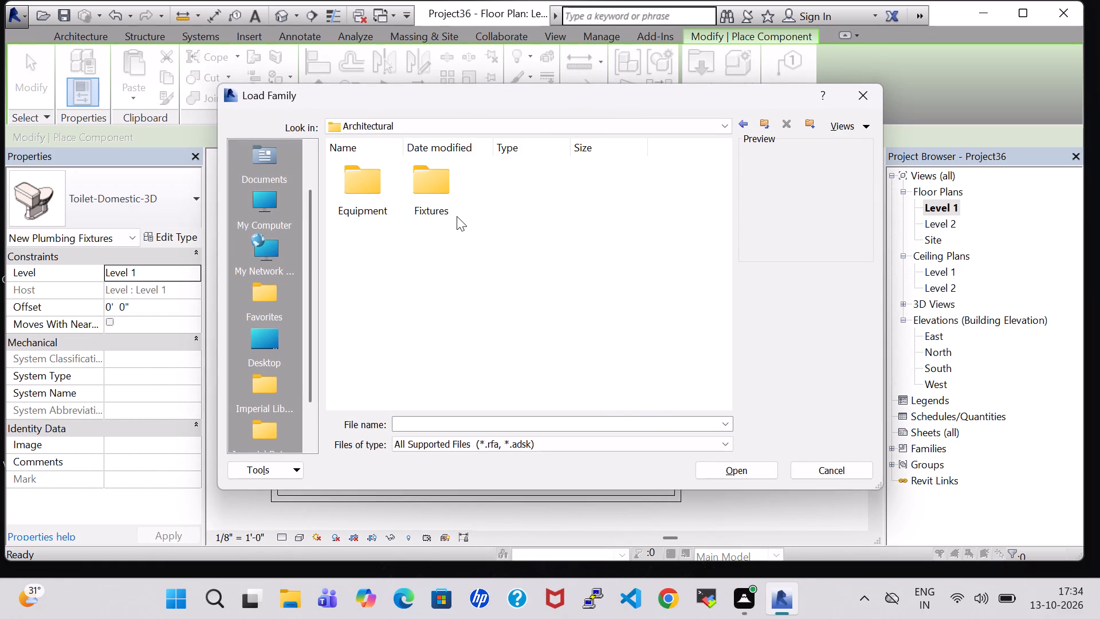
double_click(450, 209)
double_click(434, 201)
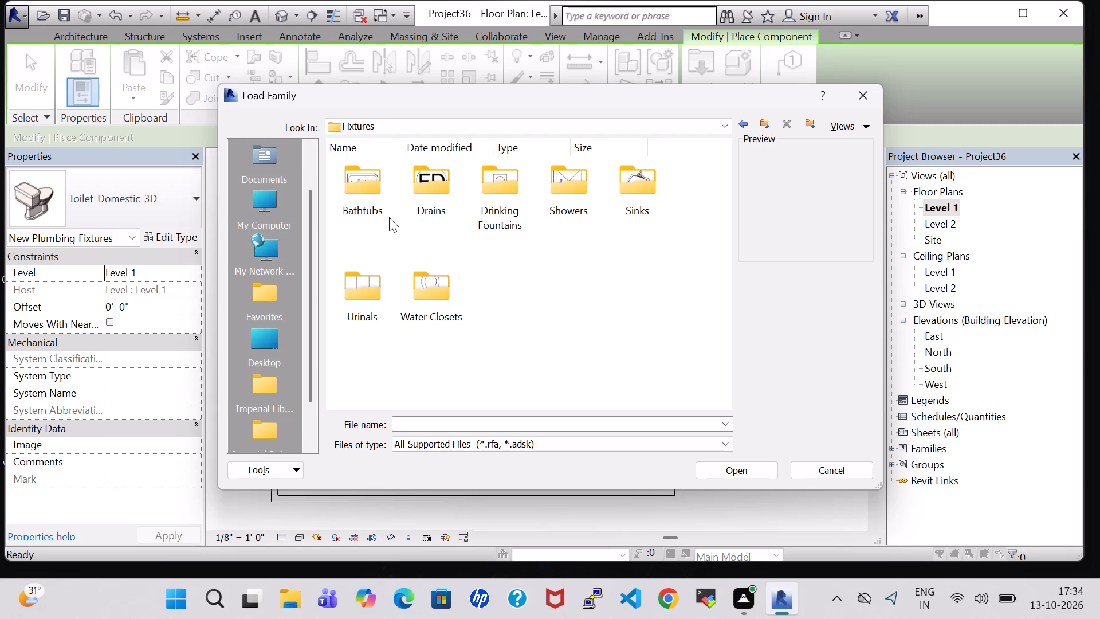
double_click(387, 204)
double_click(378, 187)
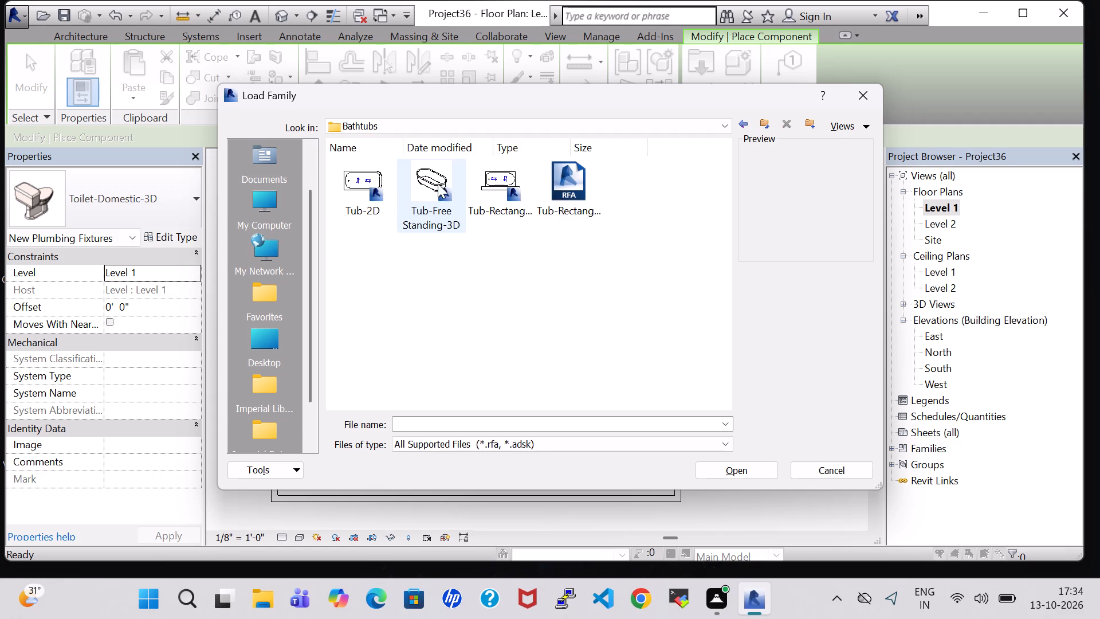
click(423, 182)
click(768, 477)
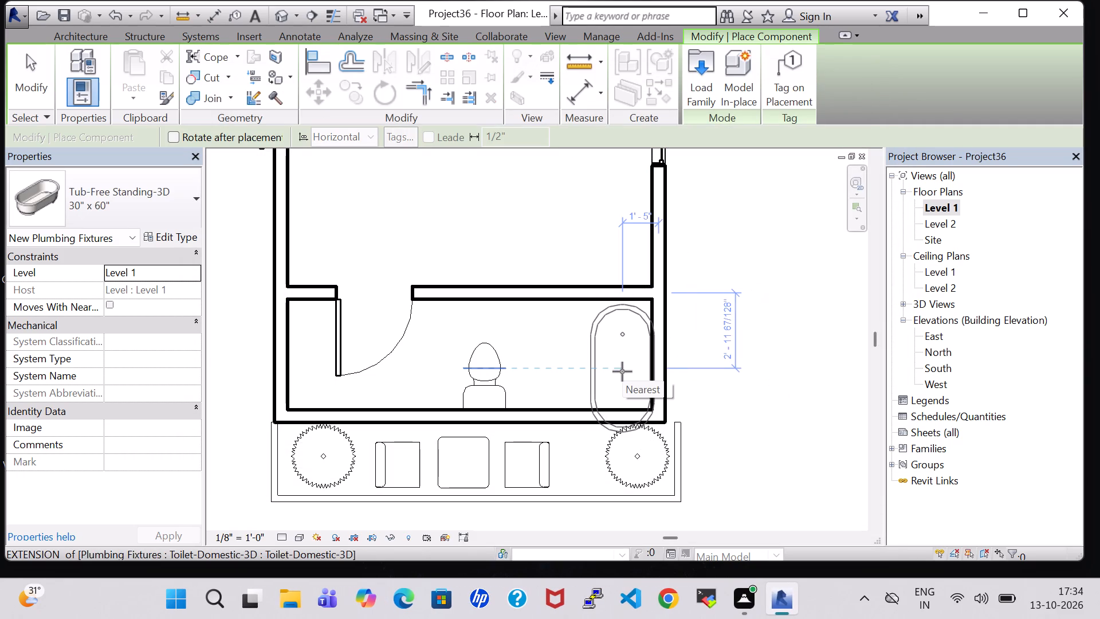
Place the 30" x 60" tub lengthwise east-west in the bathroom's east end, about 2'-11" from the east wall and 2'-8" from the south wall.
key(space)
key(space)
key(space)
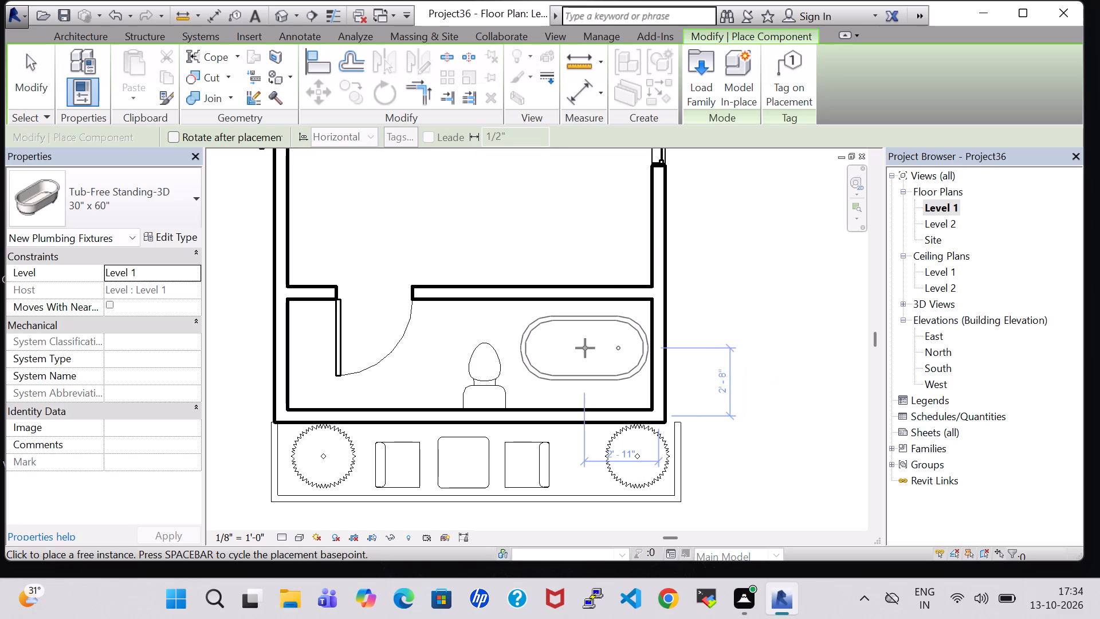
click(585, 348)
key(Escape)
key(Escape)
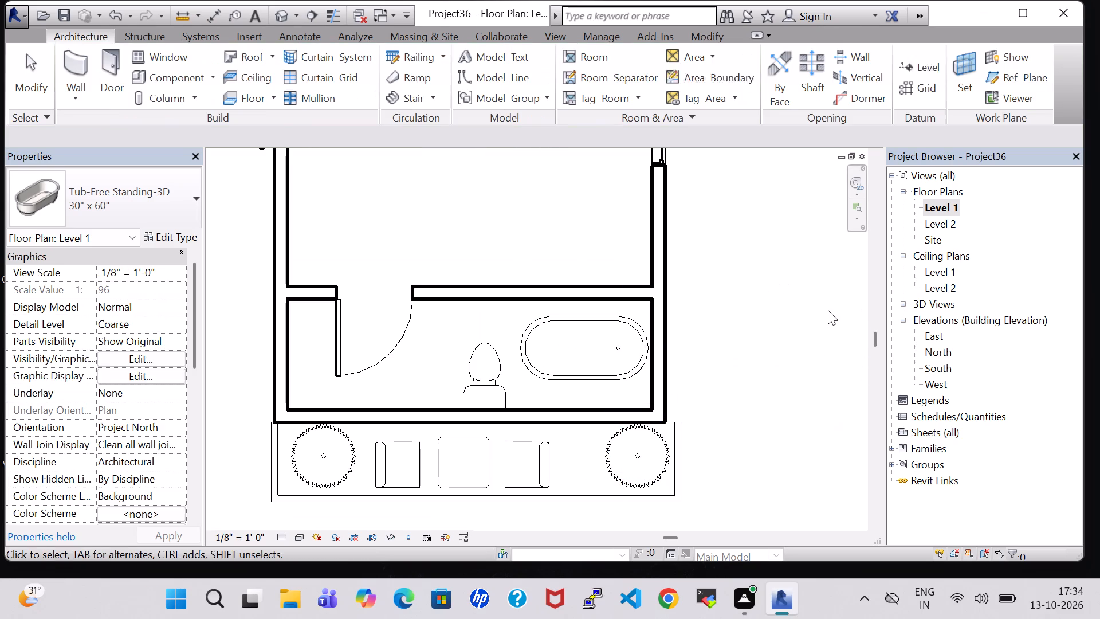
Nudge the toilet slightly west to about 7'-10" from the bathroom's west wall.
scroll(772, 340, down, 2)
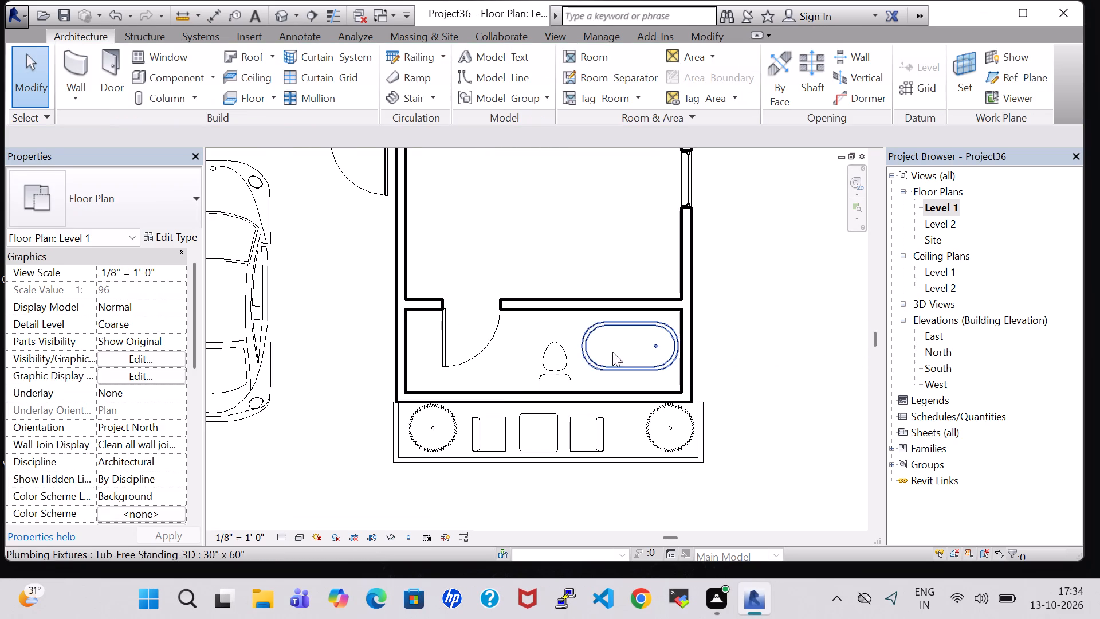
click(557, 385)
key(Left)
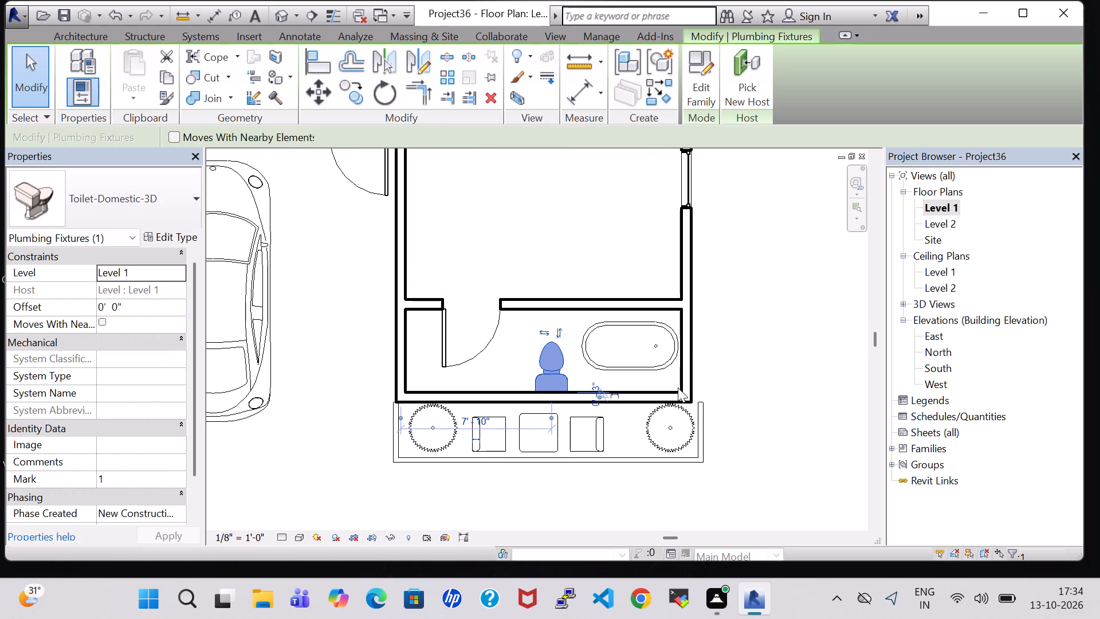
click(797, 375)
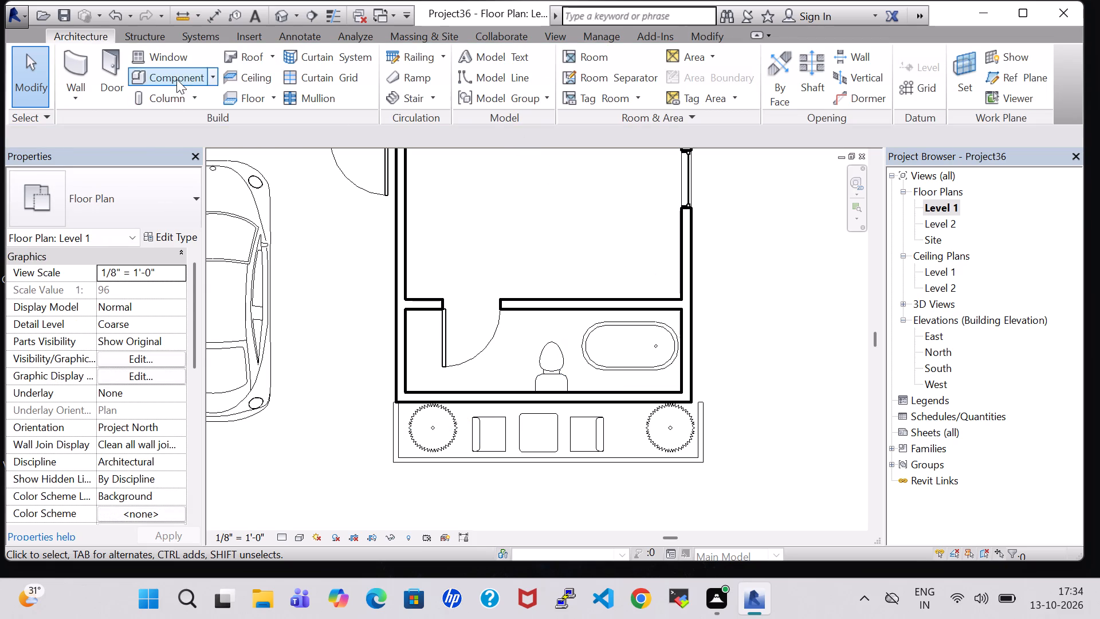
Load the Sink Vanity-Square family as a component from the Plumbing, Architectural, Fixtures, Sinks library folder.
click(176, 78)
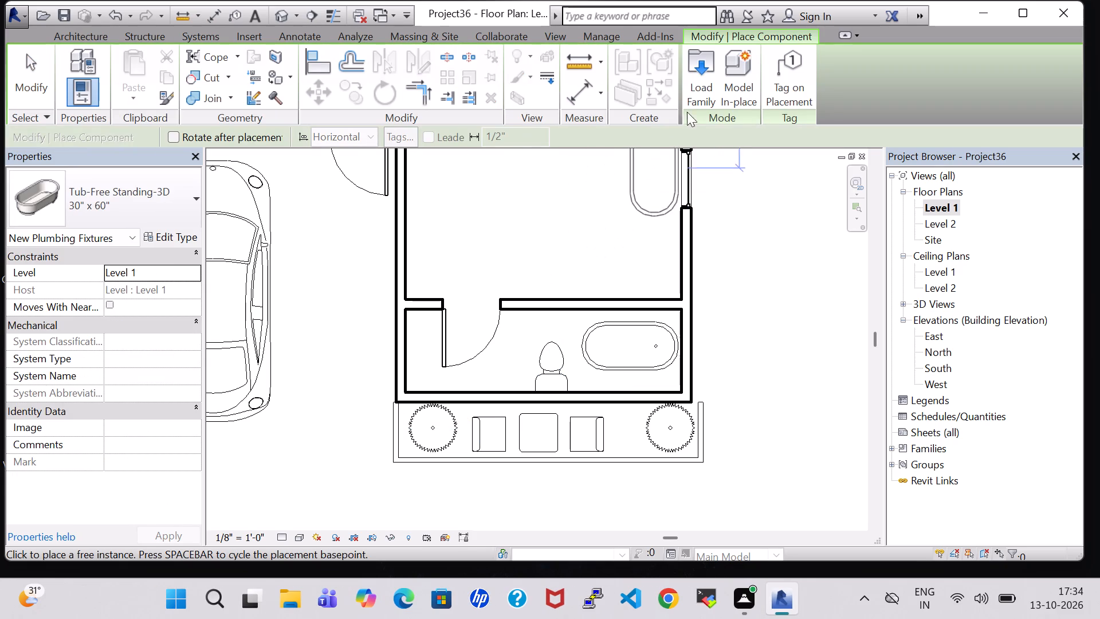
click(707, 79)
click(630, 398)
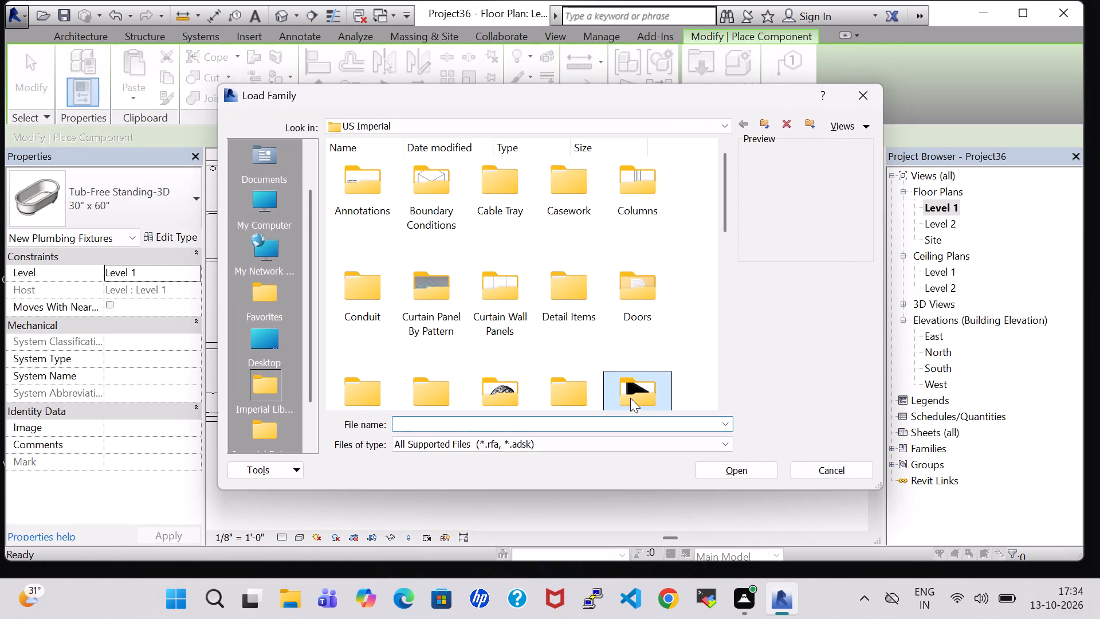
key(p)
double_click(485, 201)
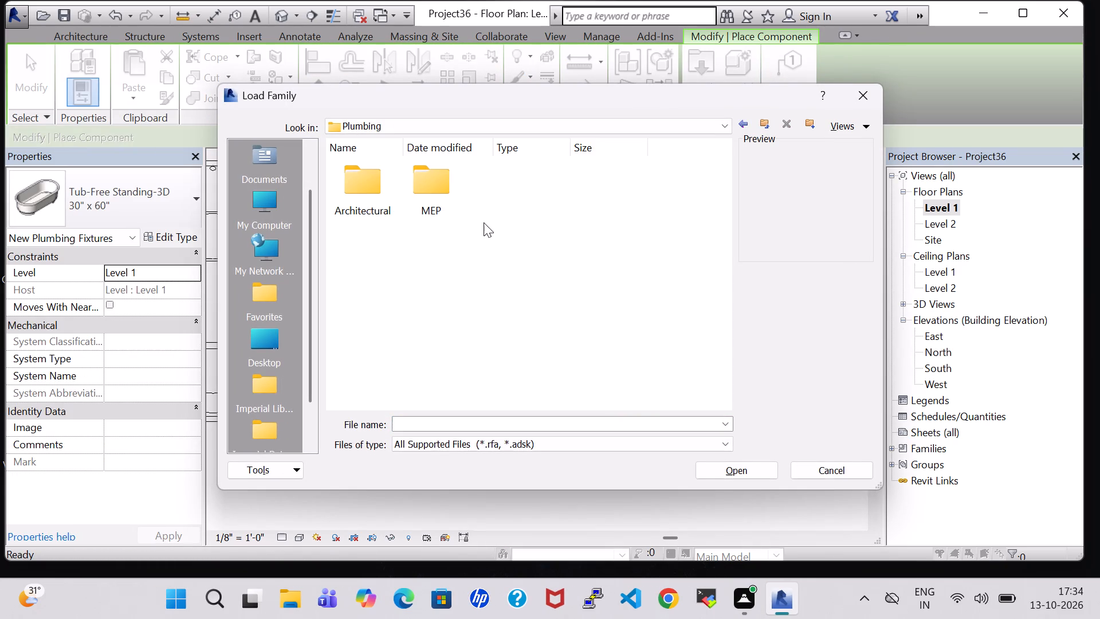
double_click(383, 193)
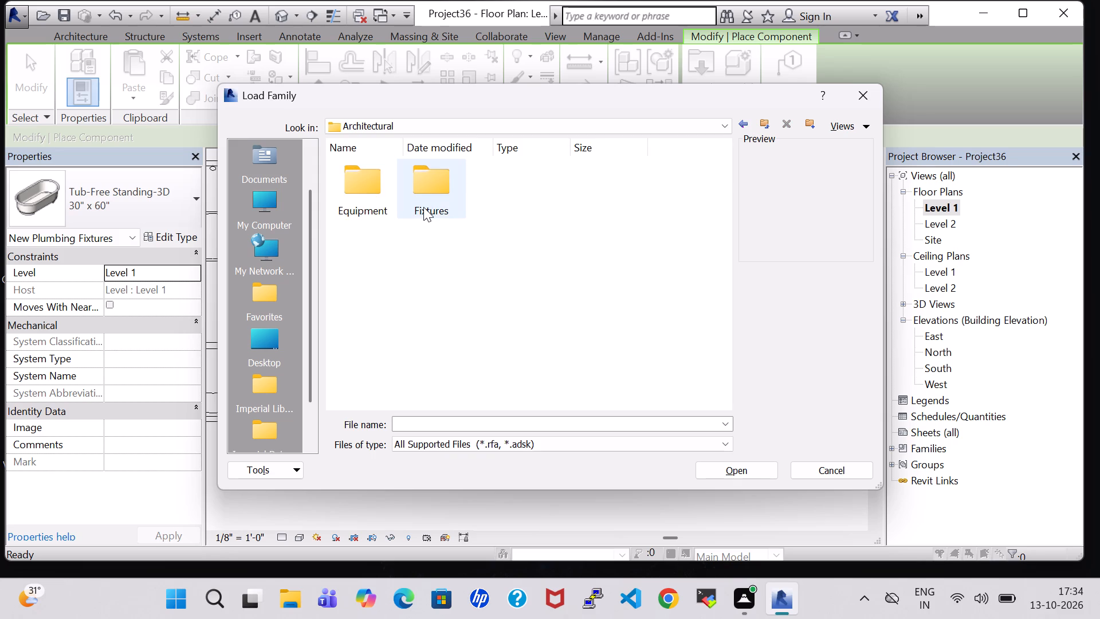
double_click(423, 207)
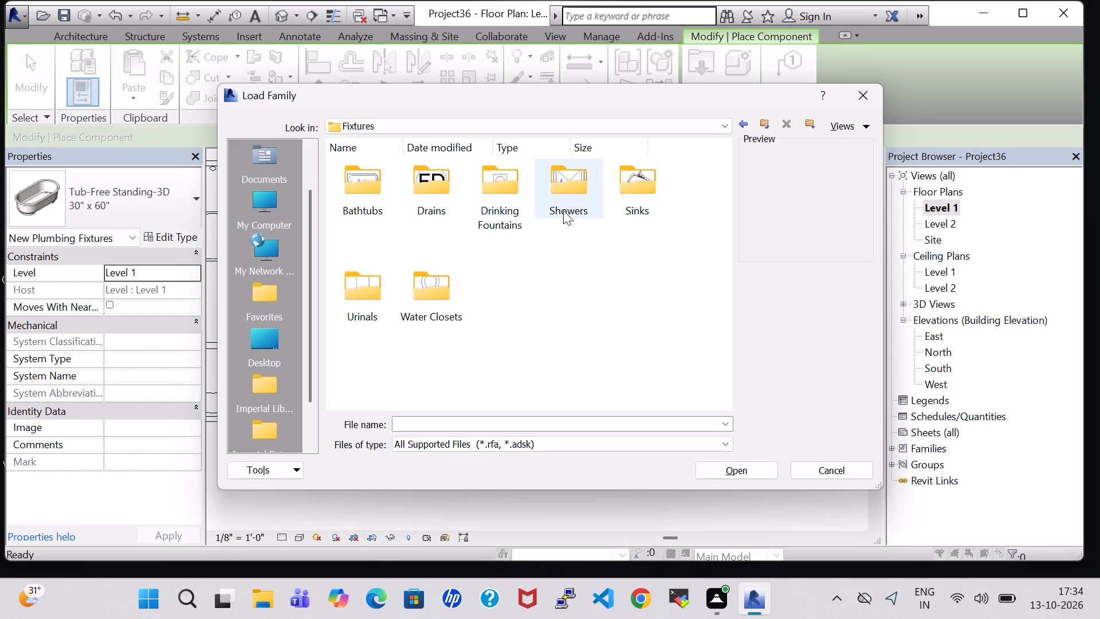
double_click(644, 201)
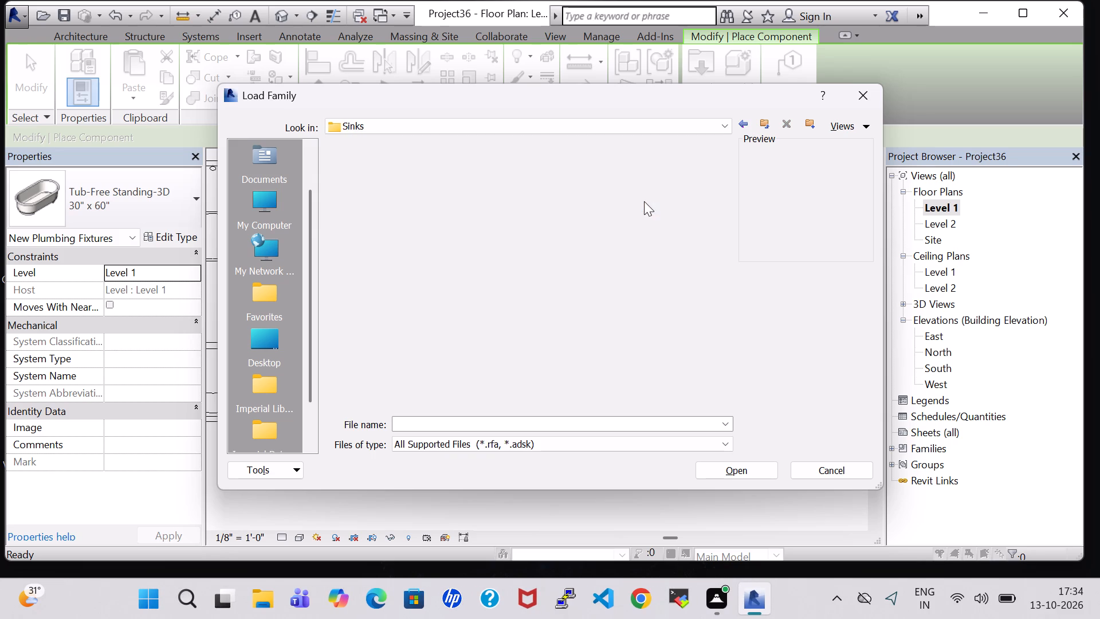
click(364, 314)
click(726, 460)
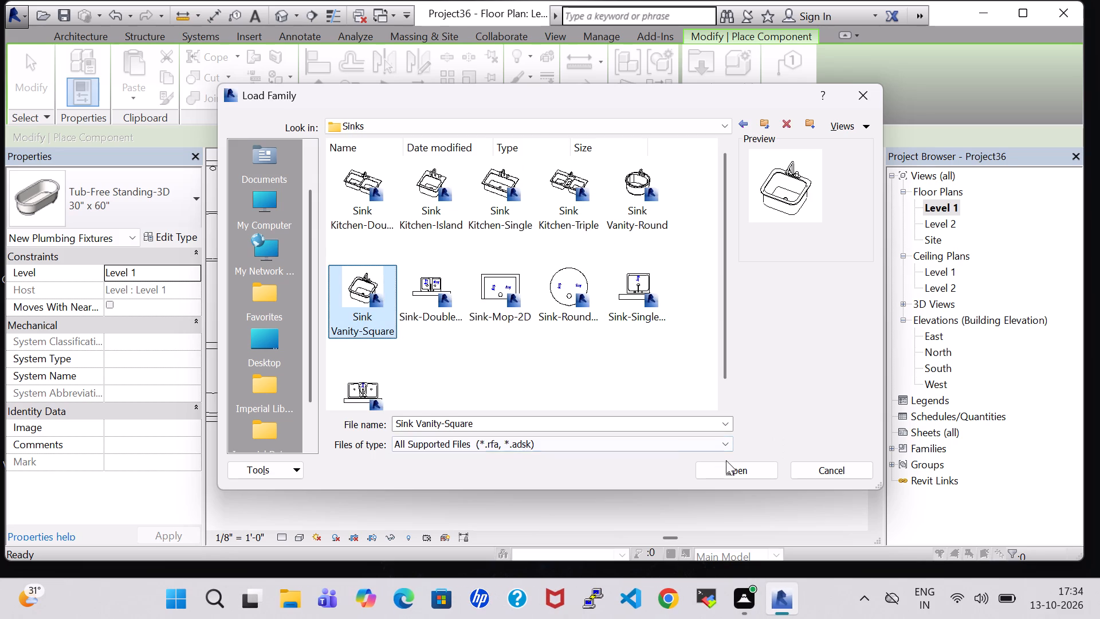
click(727, 465)
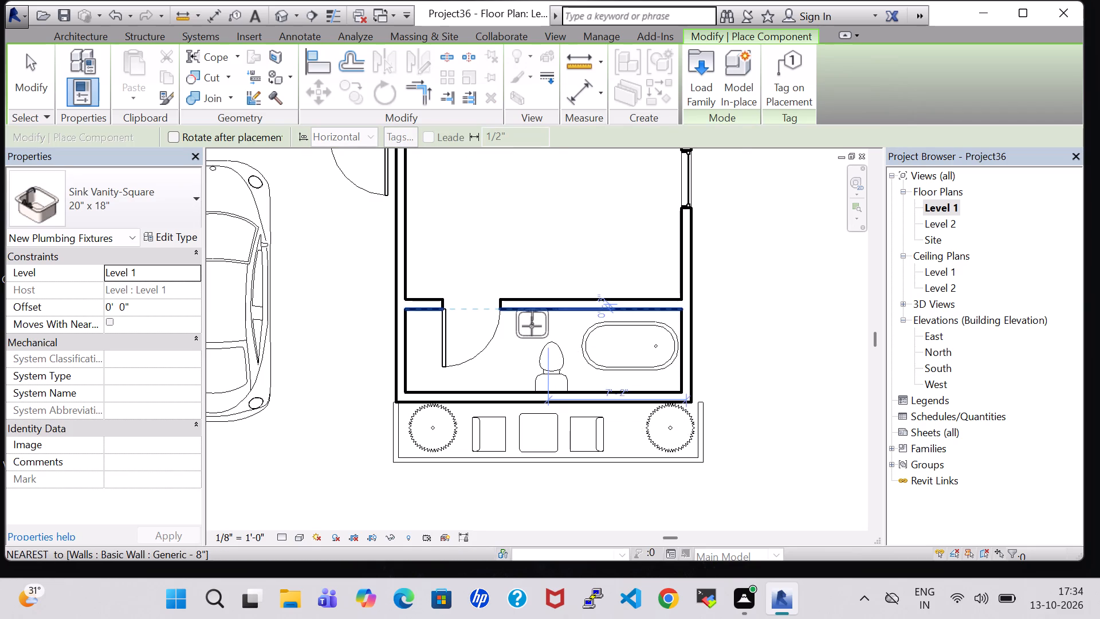
Place the 20" x 18" vanity sink, rotated 180°, against the bathroom's south wall between the door swing and the toilet.
scroll(532, 326, up, 6)
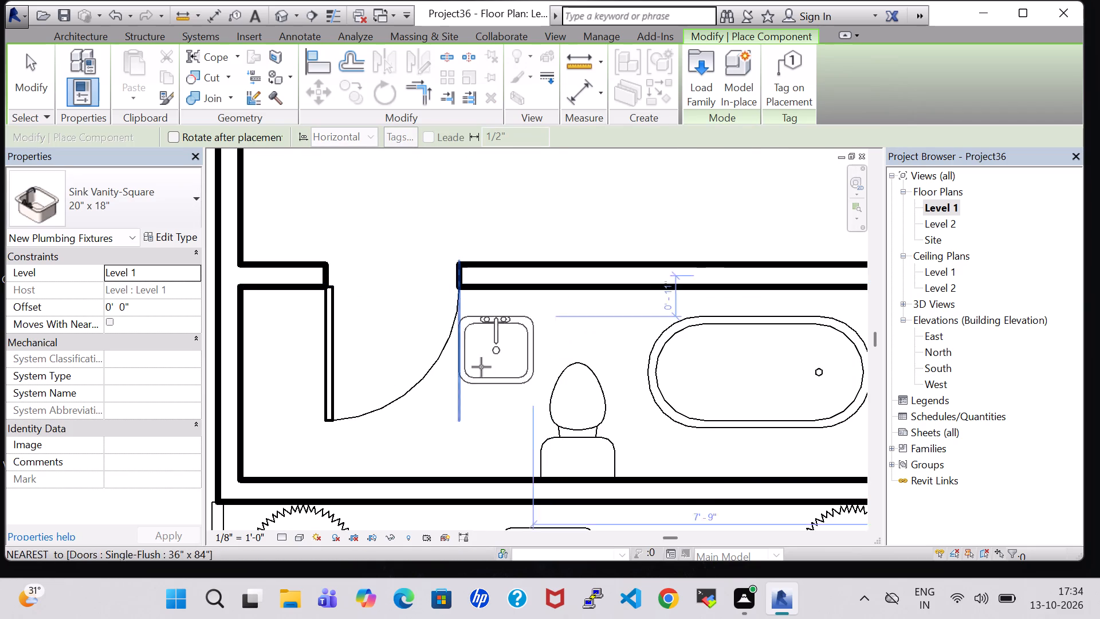
key(space)
key(space)
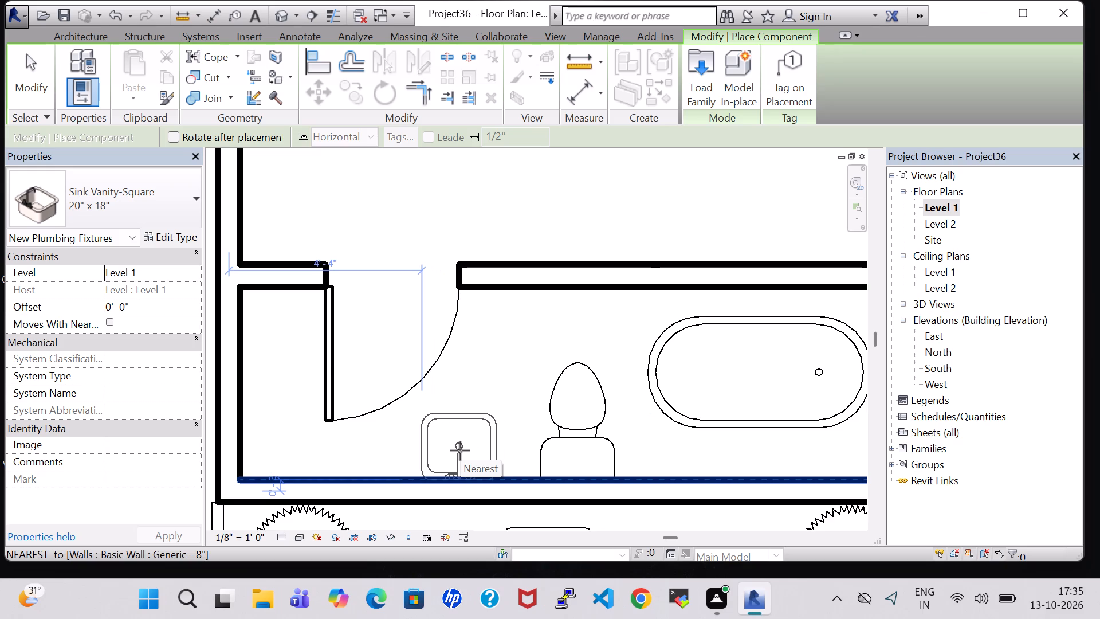
click(460, 450)
key(Escape)
key(Escape)
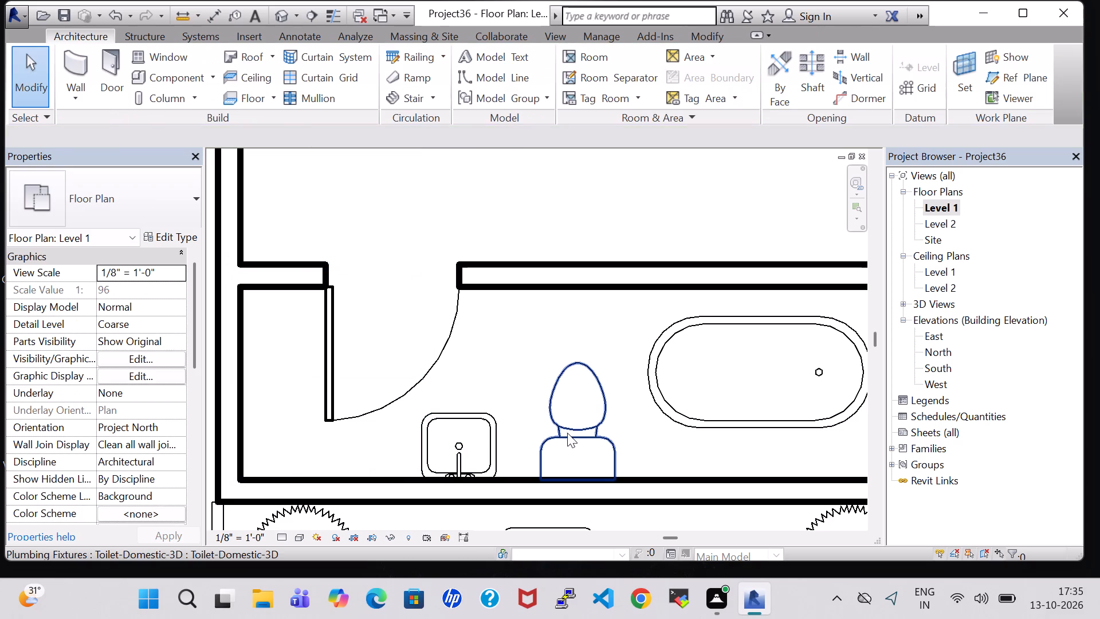
Rotate the toilet 180° and move it against the bathroom's north wall, shifted slightly east toward the tub.
click(576, 433)
key(space)
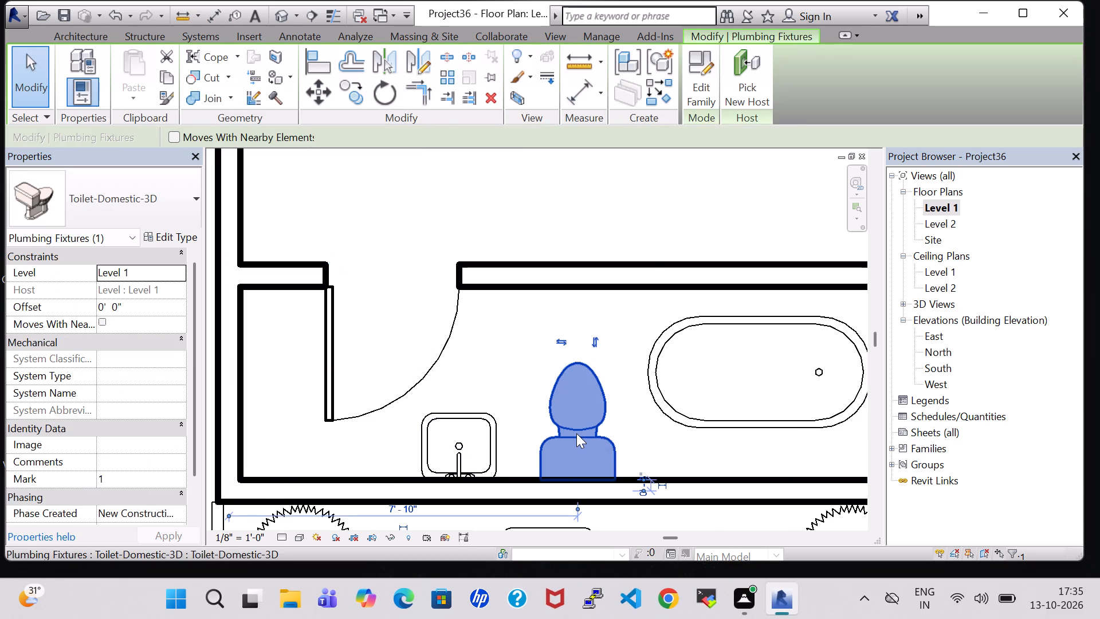
key(space)
key(Up)
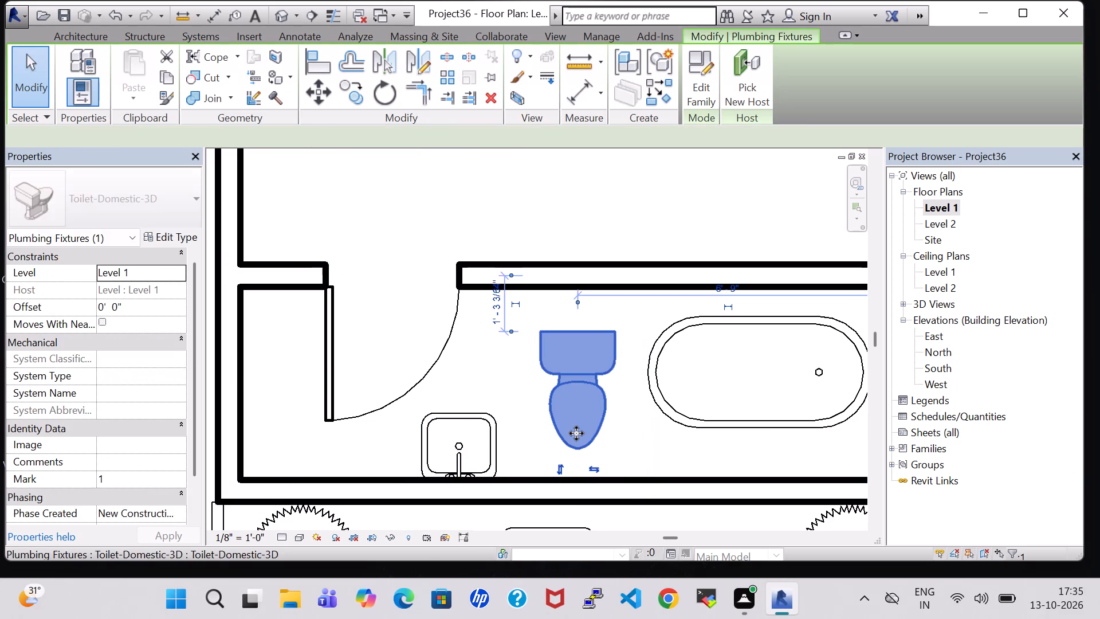
key(Up)
key(Up)
key(Up)
key(Up)
key(Up)
key(Up)
key(Up)
key(Up)
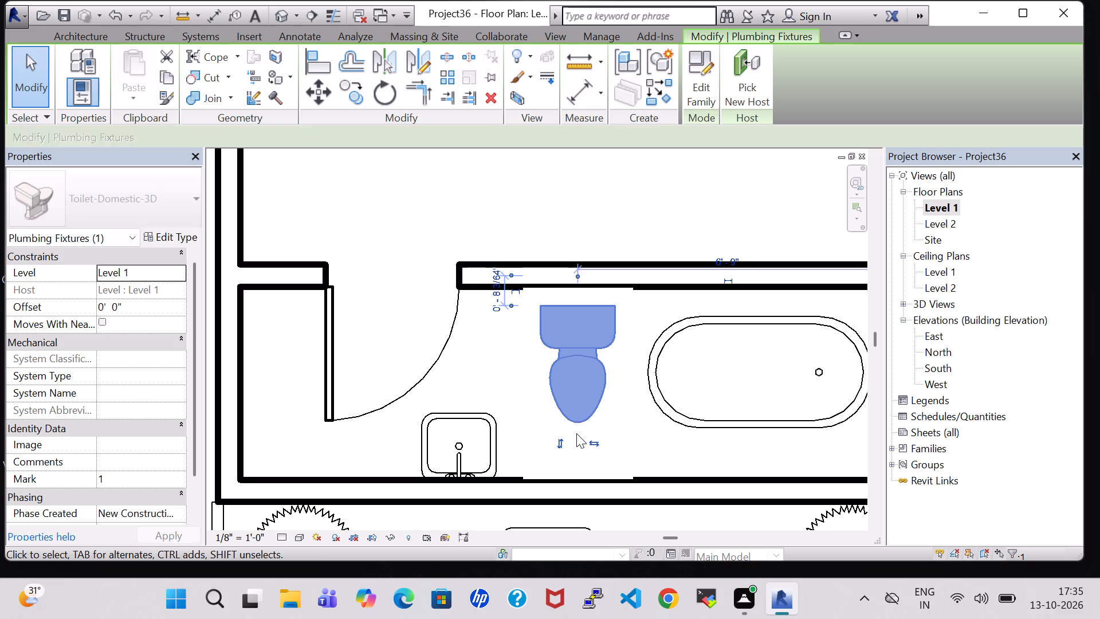
key(Up)
key(Up)
key(Up)
key(Right)
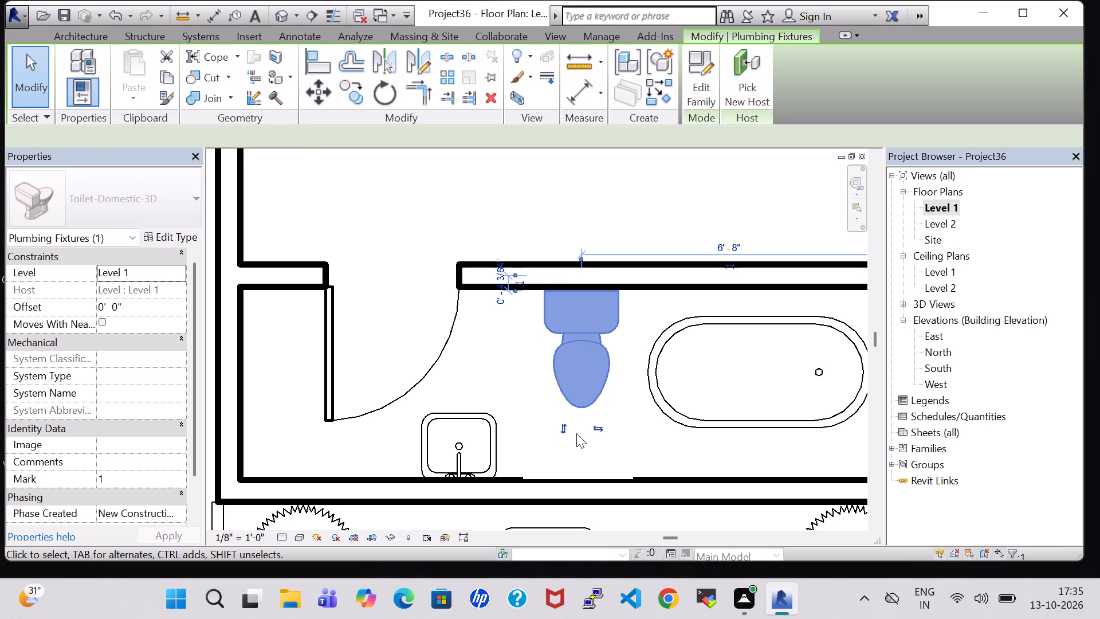
key(Right)
click(653, 435)
Shift the free-standing tub slightly toward the bathroom's south wall.
scroll(653, 435, down, 1)
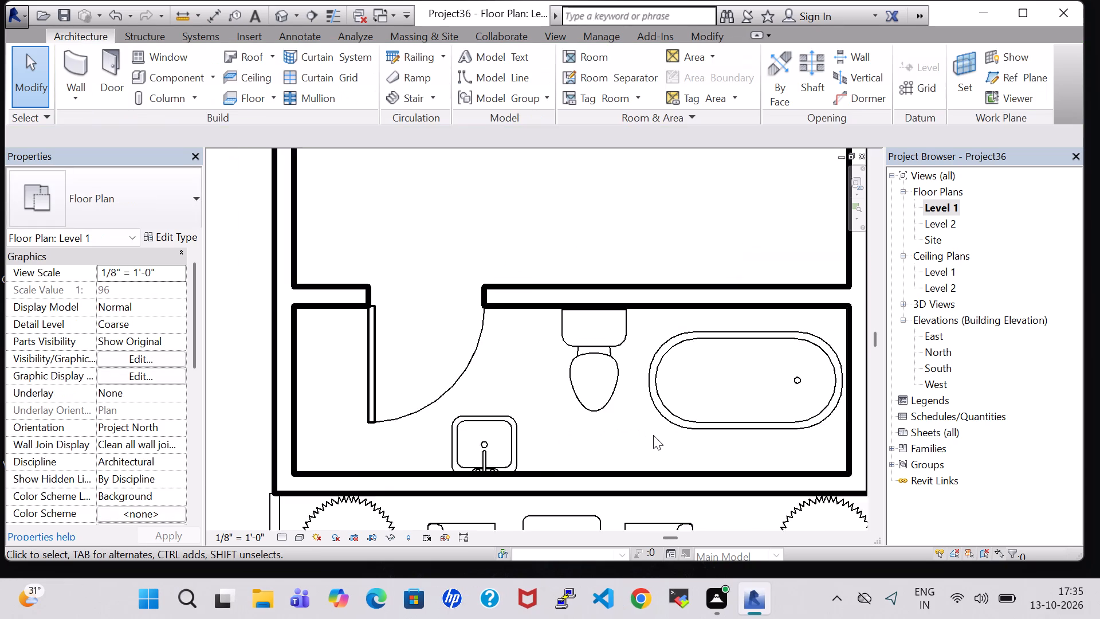
scroll(653, 435, down, 3)
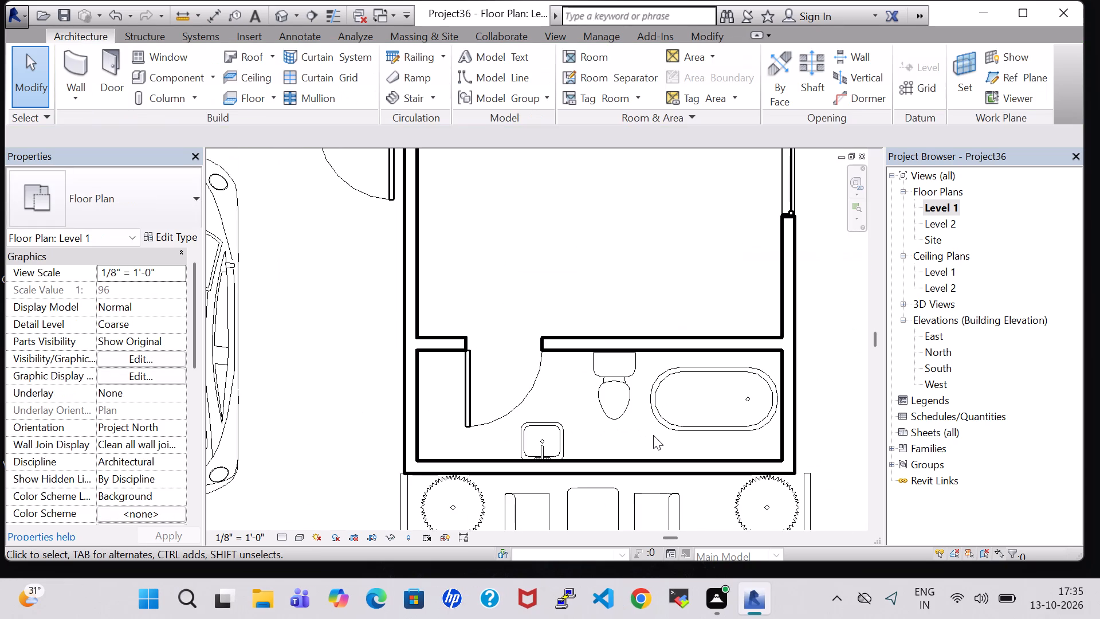
click(669, 426)
key(Down)
key(Down)
key(Down)
key(Down)
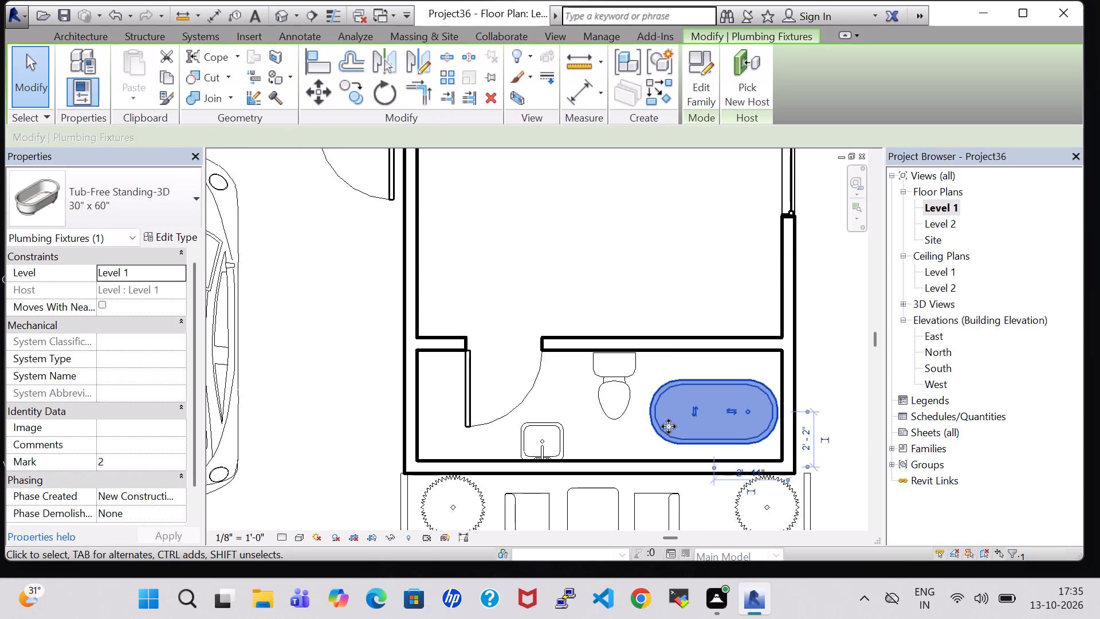
click(658, 298)
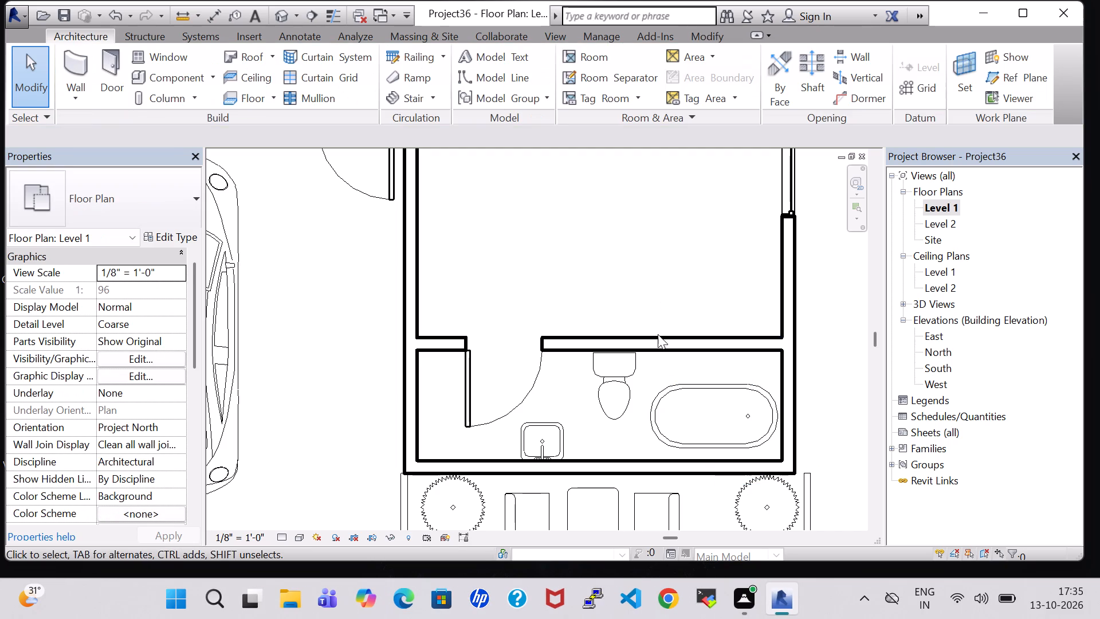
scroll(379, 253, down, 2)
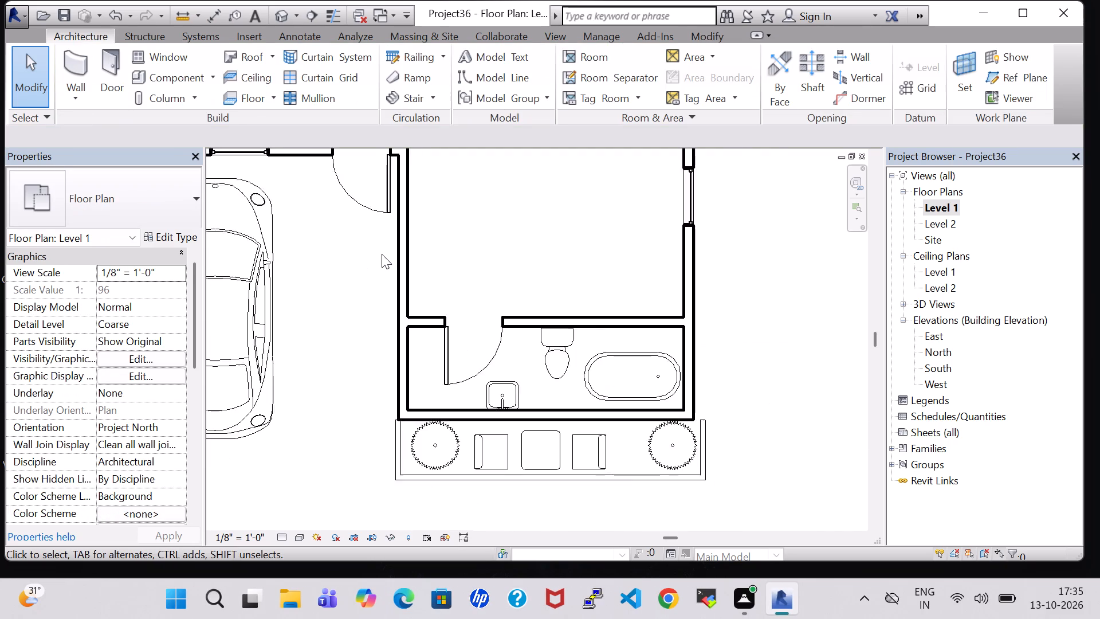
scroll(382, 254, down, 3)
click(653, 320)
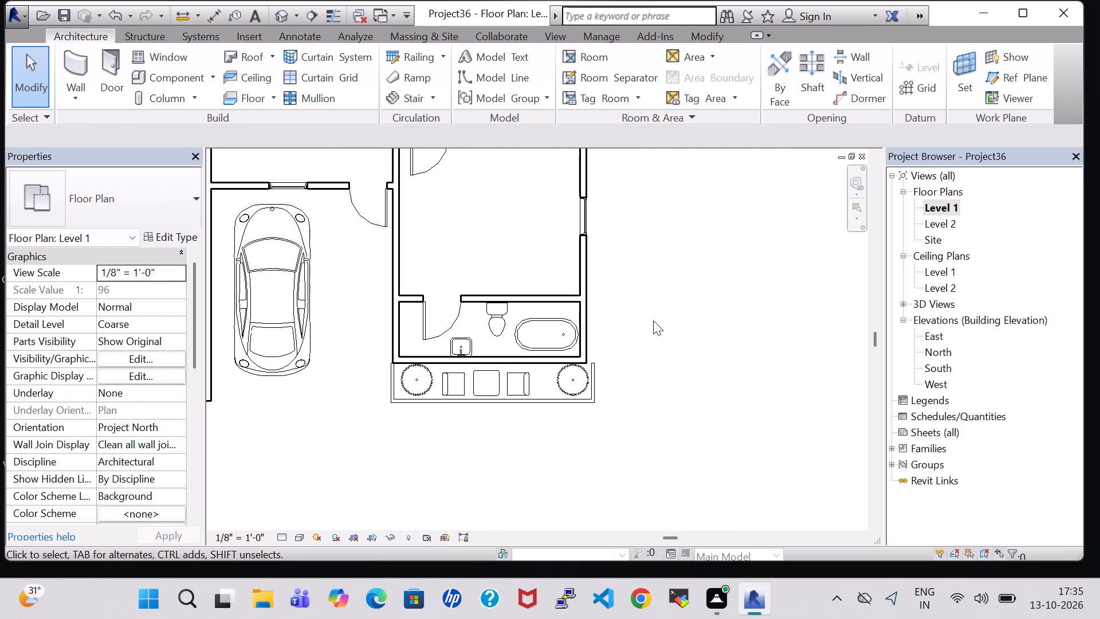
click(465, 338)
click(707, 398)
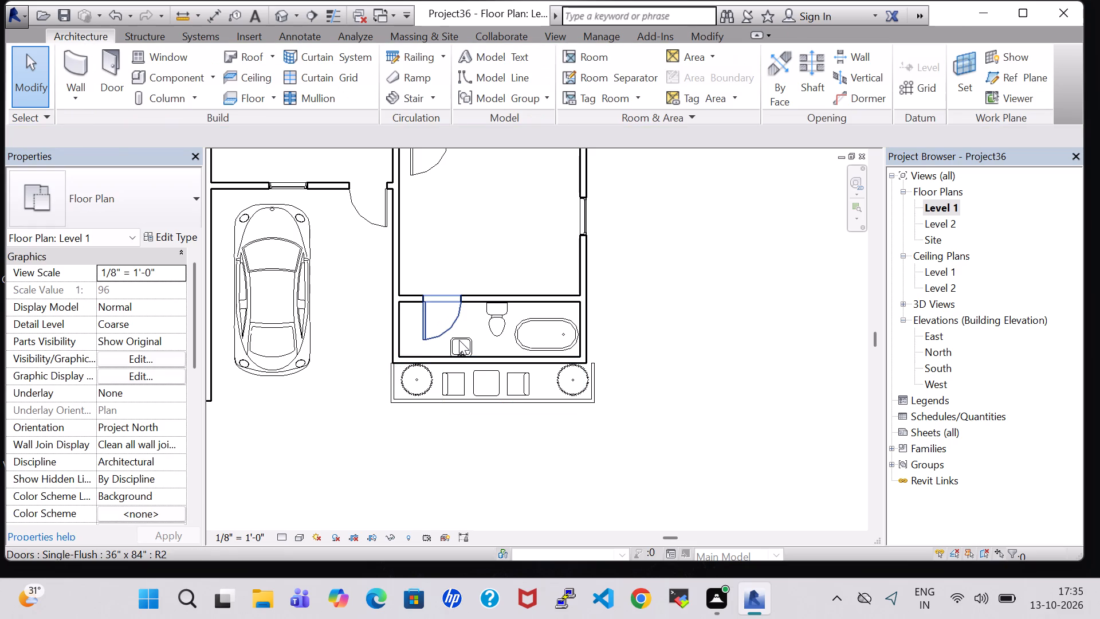
Set the bathroom vanity sink's offset from Level 1 to 1' 0".
click(471, 348)
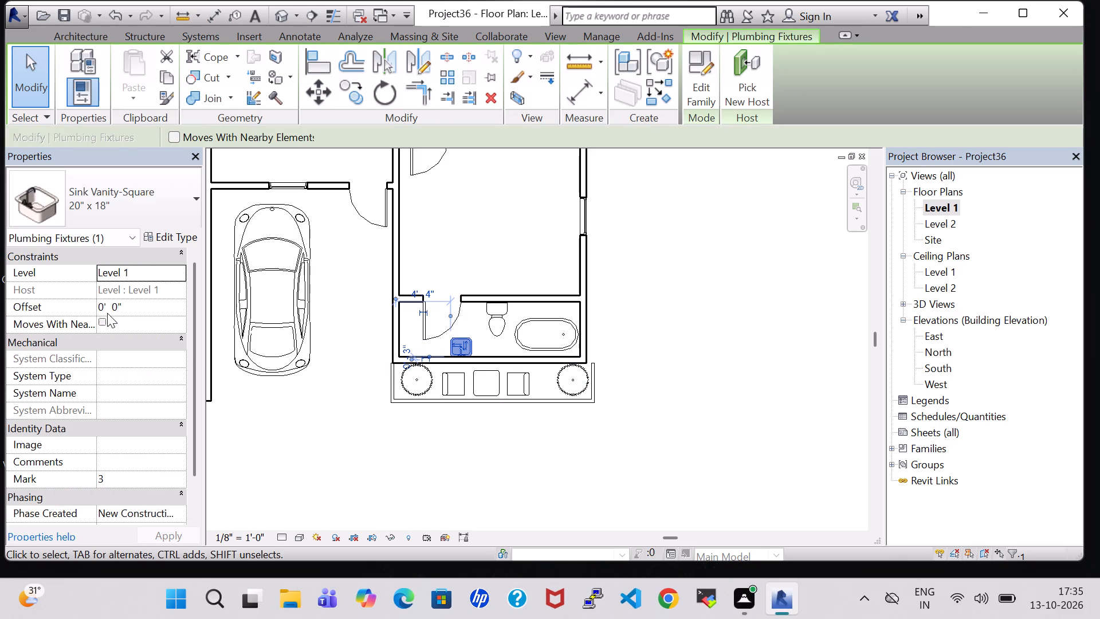
click(107, 313)
key(BackSpace)
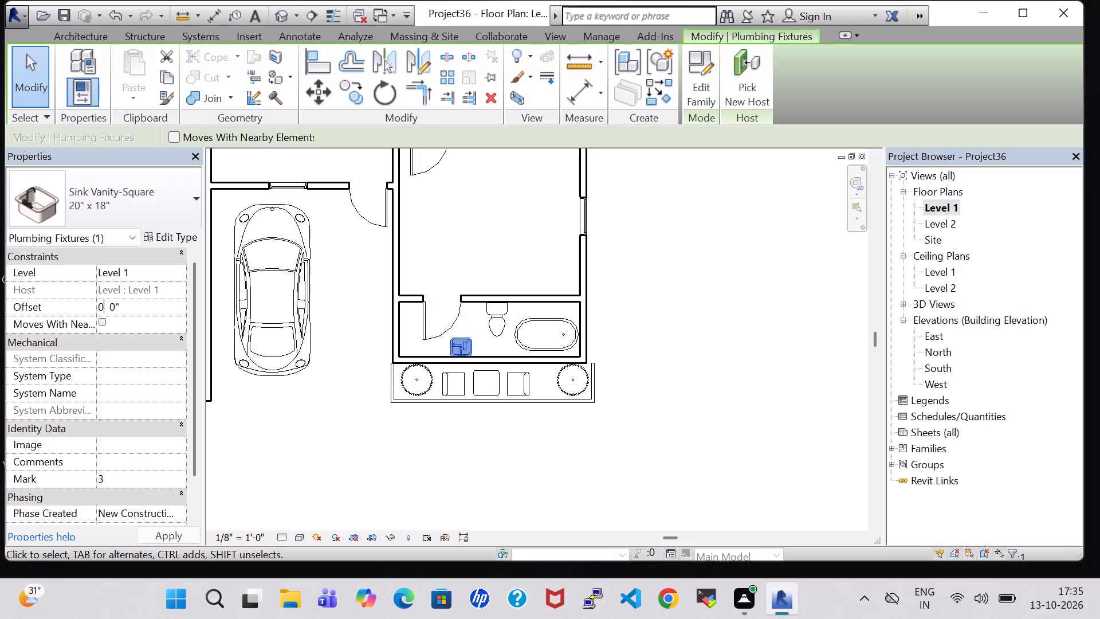
key(BackSpace)
key(1)
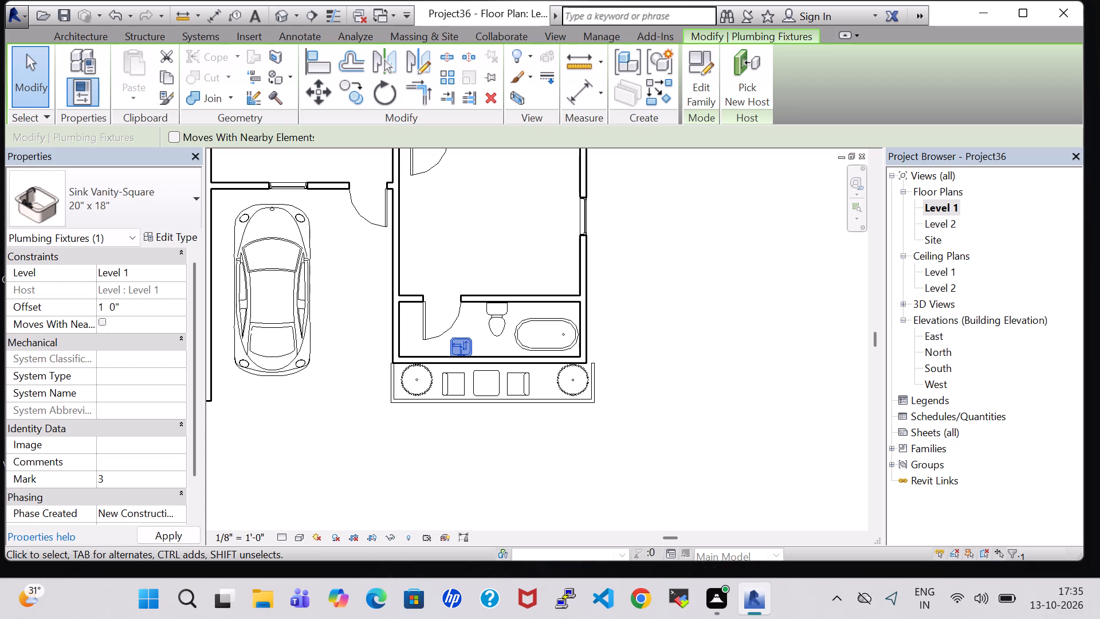
key(apostrophe)
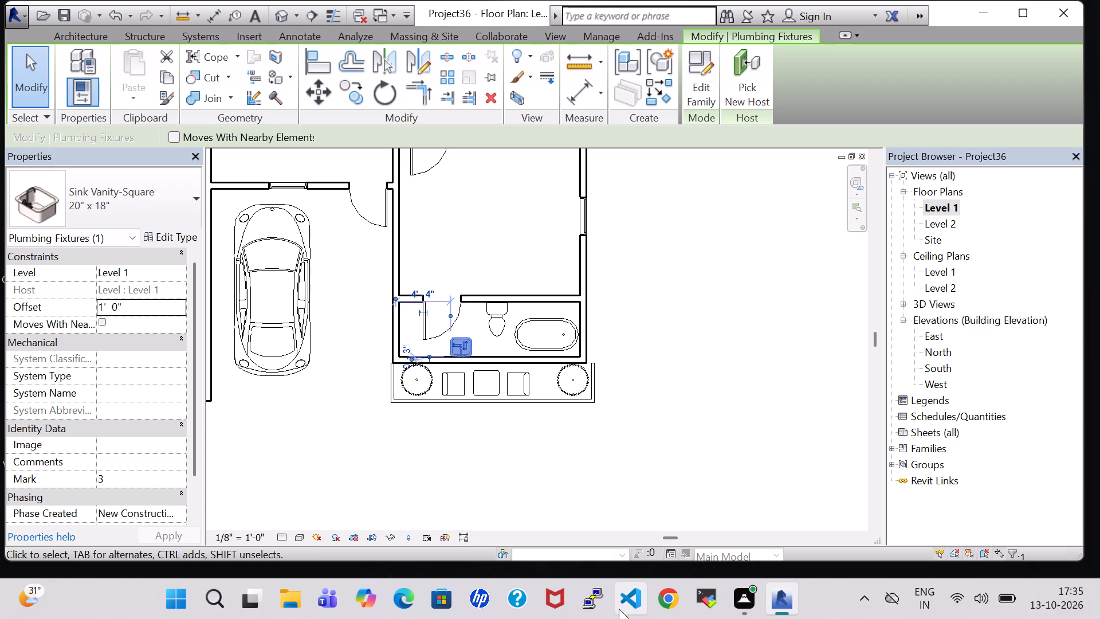
click(678, 387)
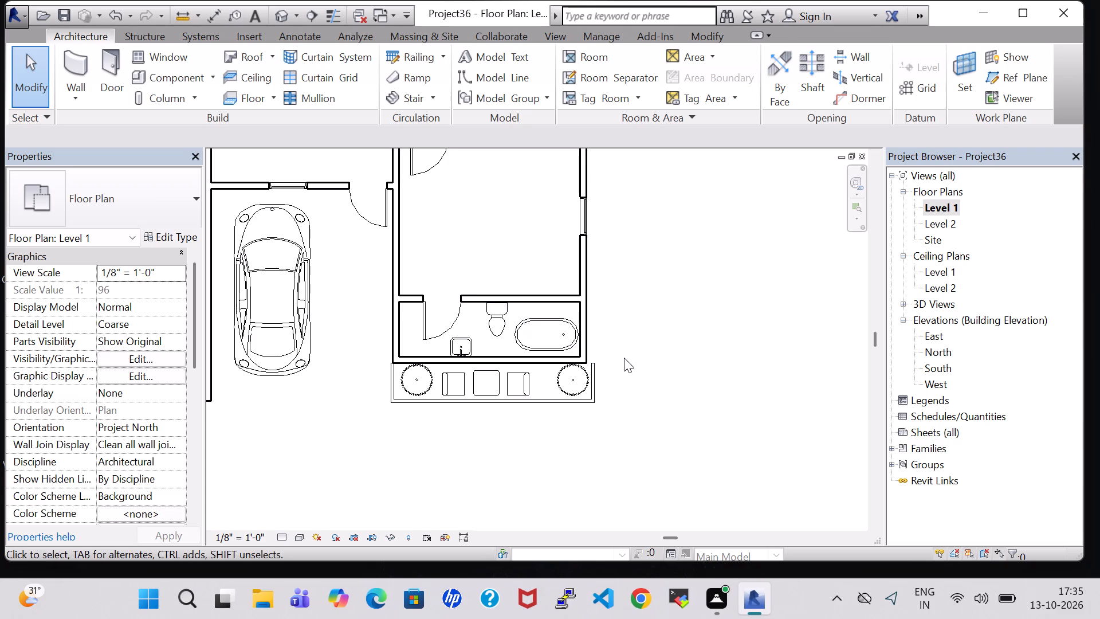
Load the Bed-Box family as a component from the Furniture, Beds library folder.
middle_drag(730, 325, 755, 580)
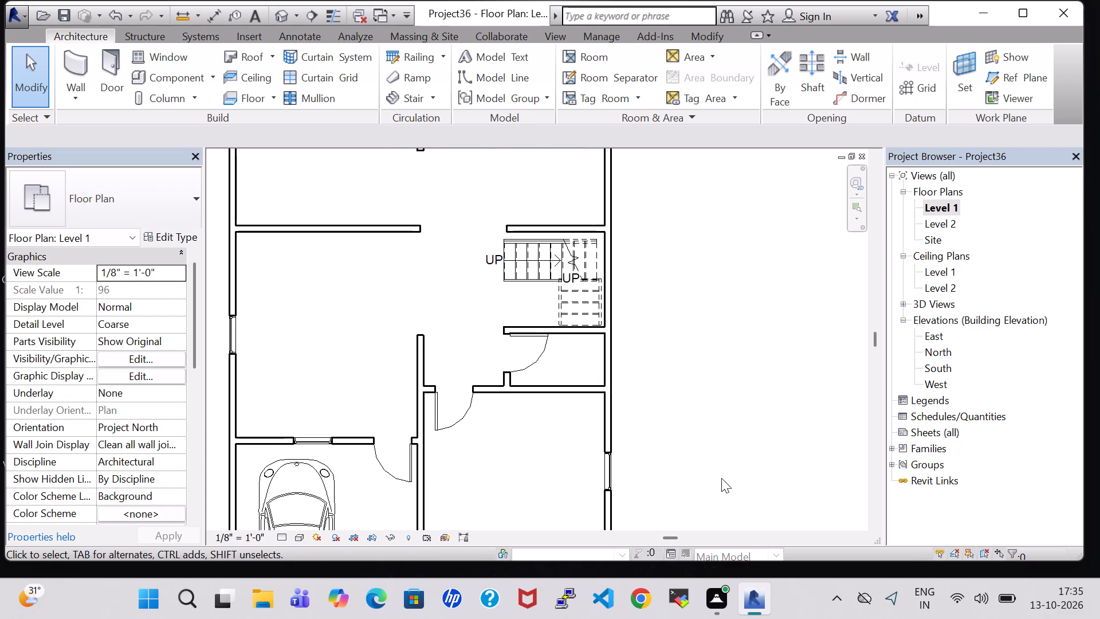
scroll(720, 477, down, 2)
middle_drag(728, 330, 723, 327)
middle_drag(730, 484, 733, 382)
click(172, 79)
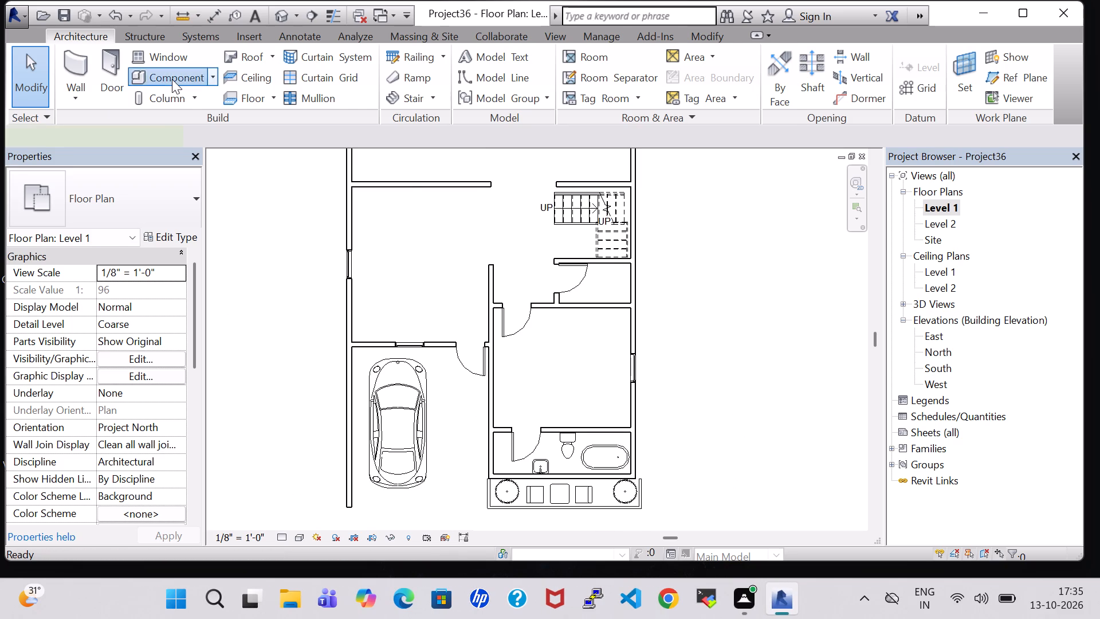
click(690, 79)
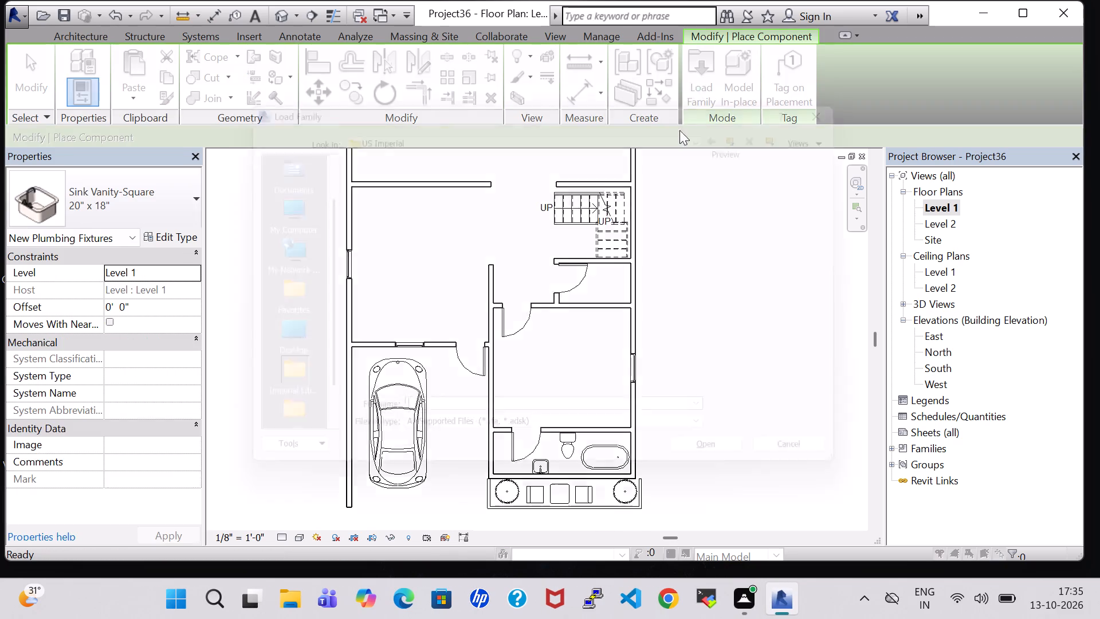
double_click(655, 394)
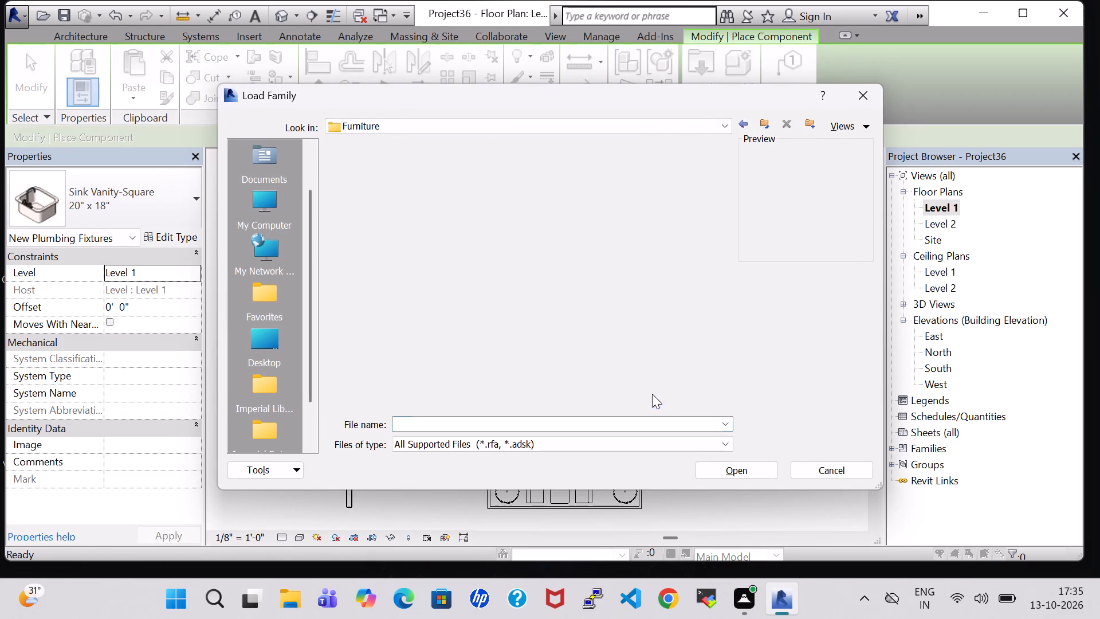
double_click(346, 186)
click(352, 176)
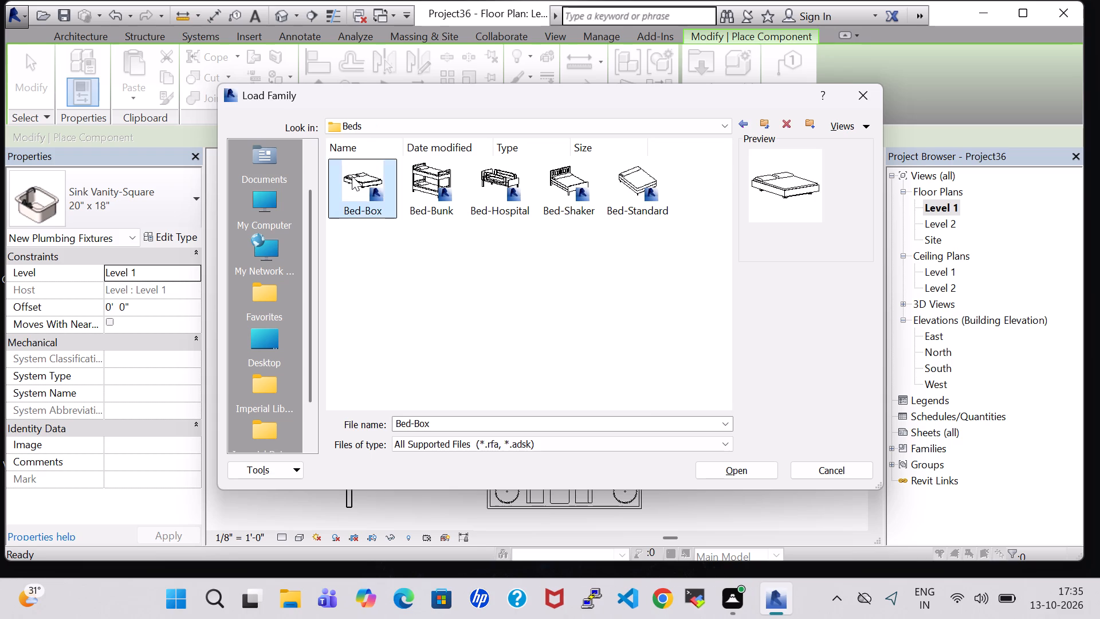
click(752, 483)
click(749, 467)
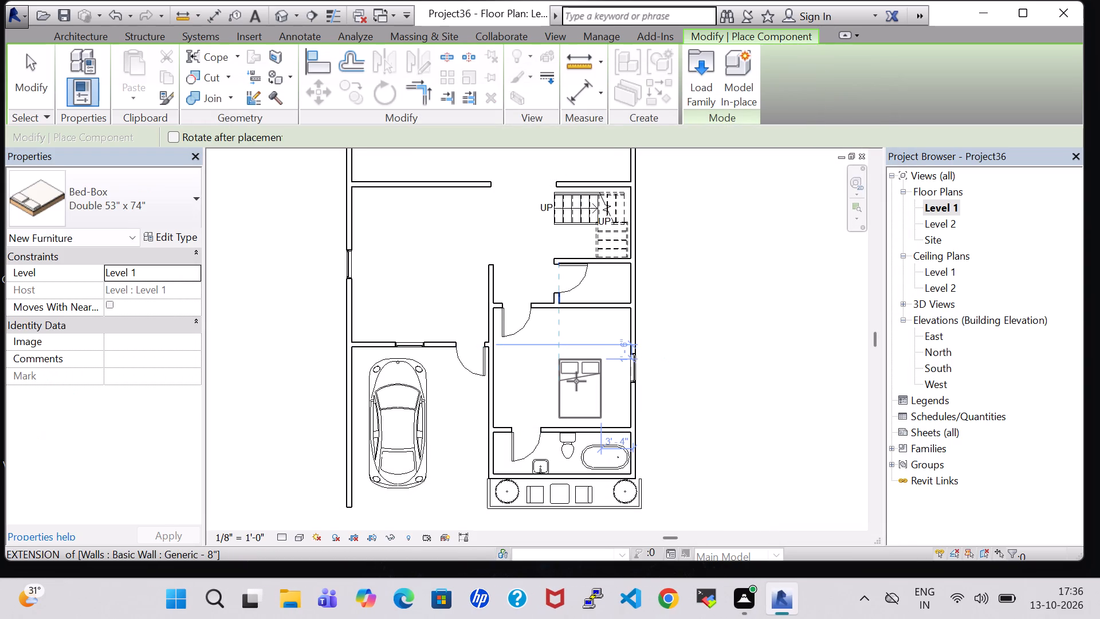
Place the Double 53" x 74" box bed in the bedroom, rotated so its head sits against the east wall at the window.
key(space)
key(space)
key(space)
key(space)
key(space)
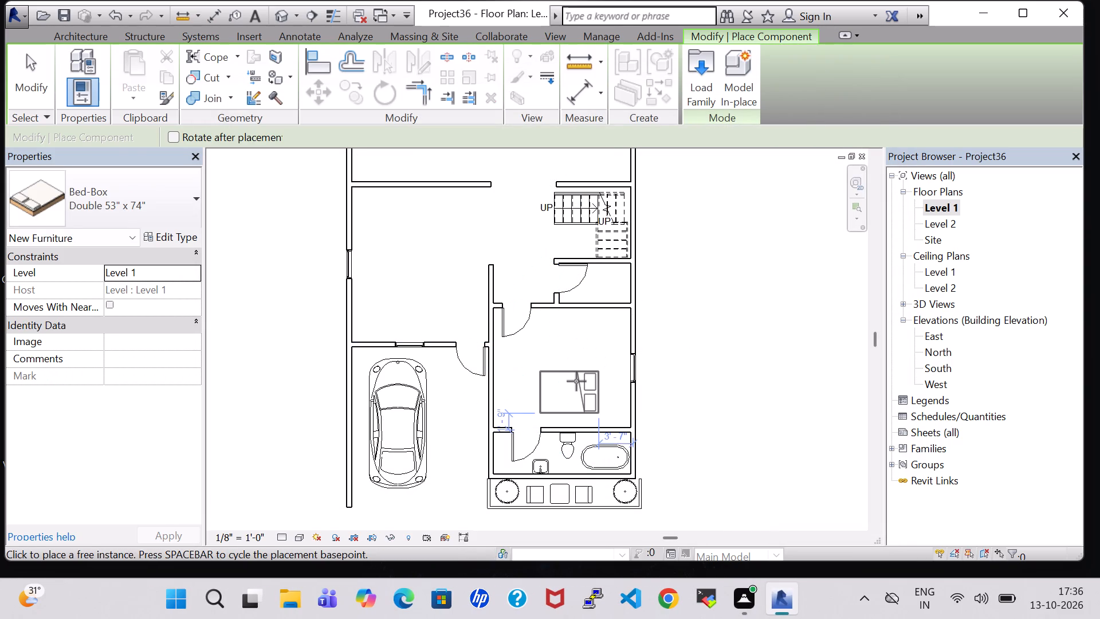
scroll(577, 381, up, 3)
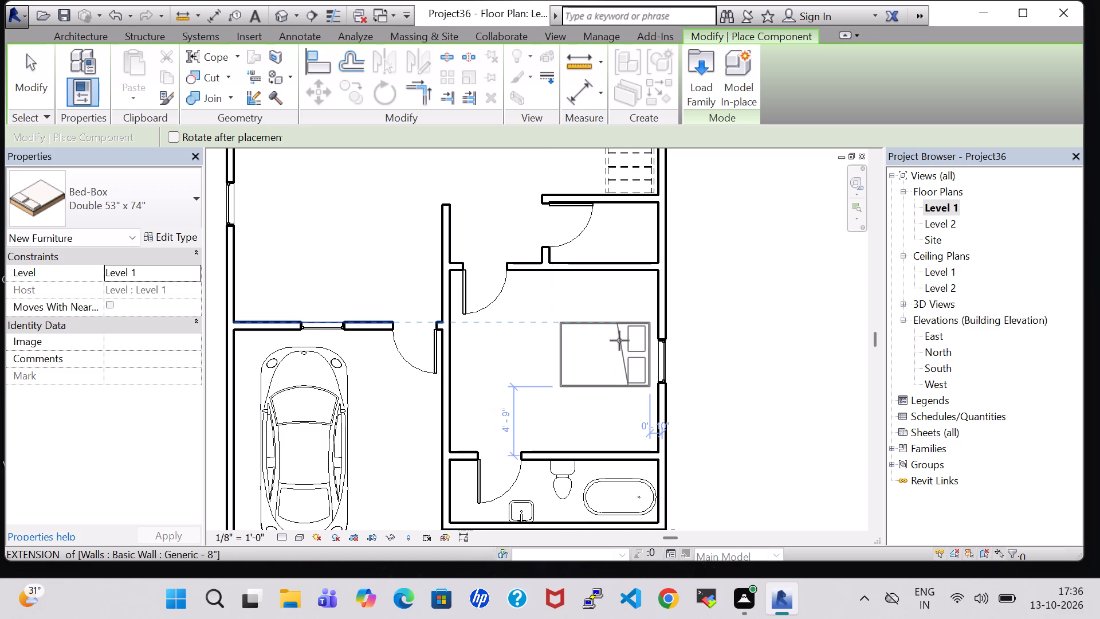
click(624, 341)
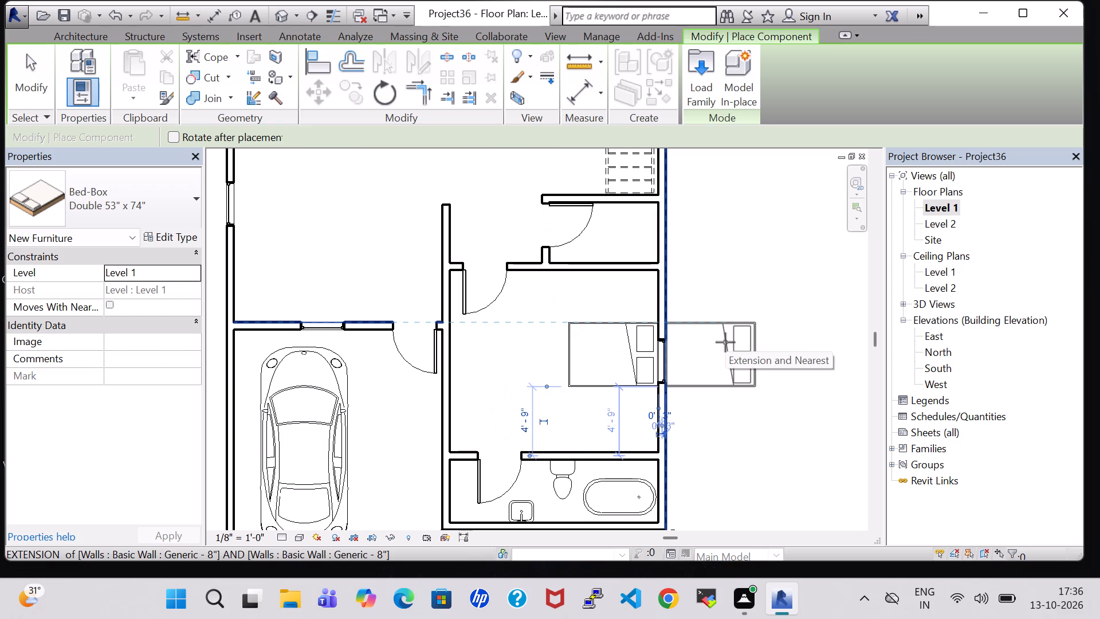
key(Escape)
key(Escape)
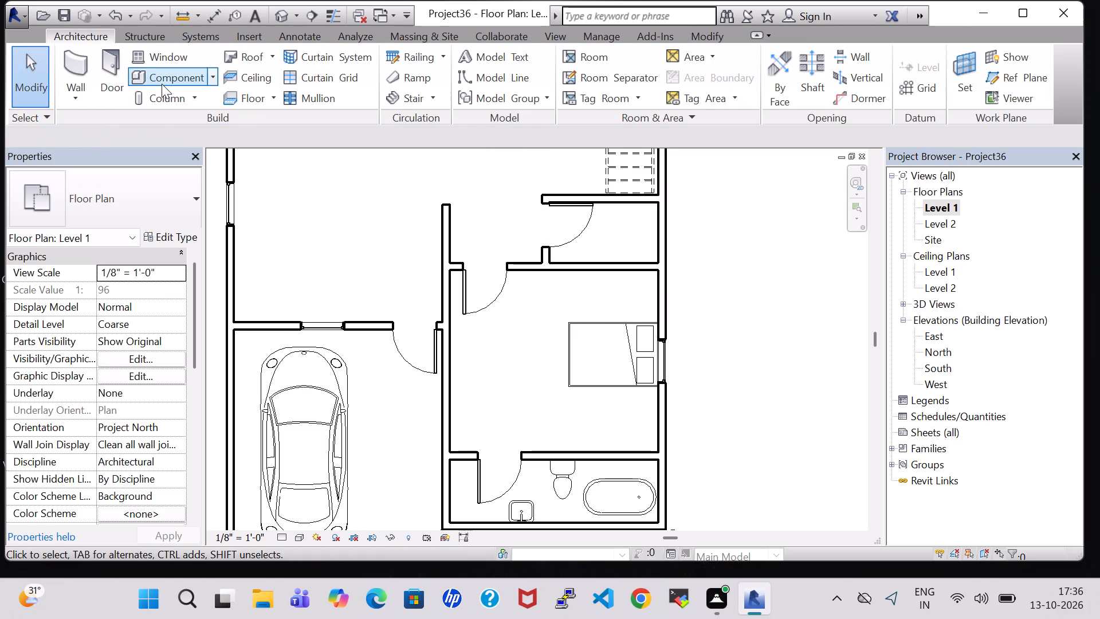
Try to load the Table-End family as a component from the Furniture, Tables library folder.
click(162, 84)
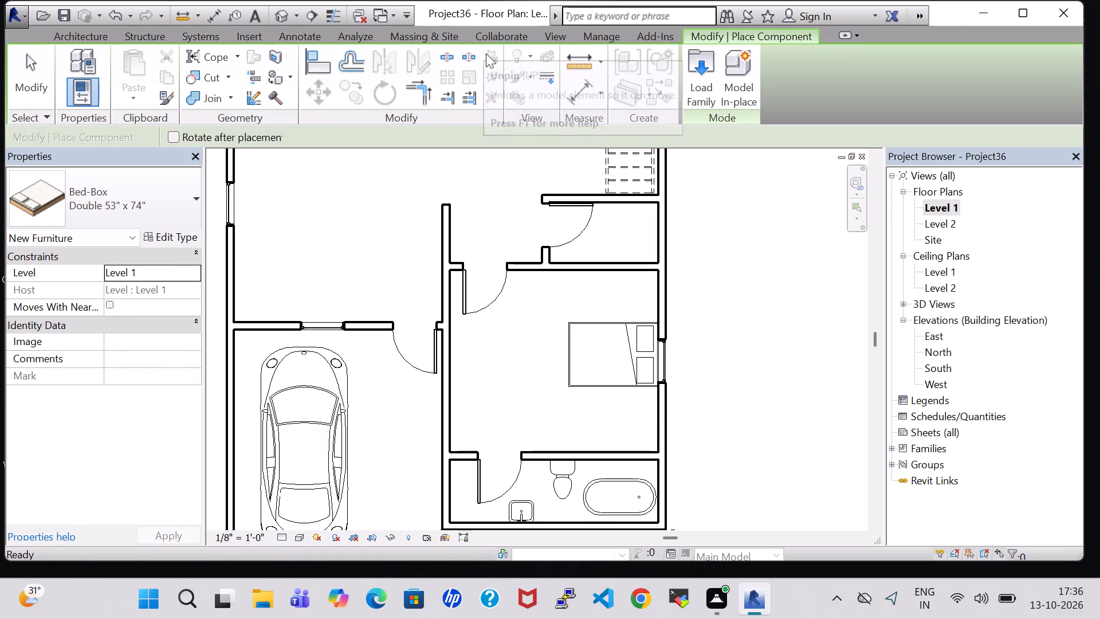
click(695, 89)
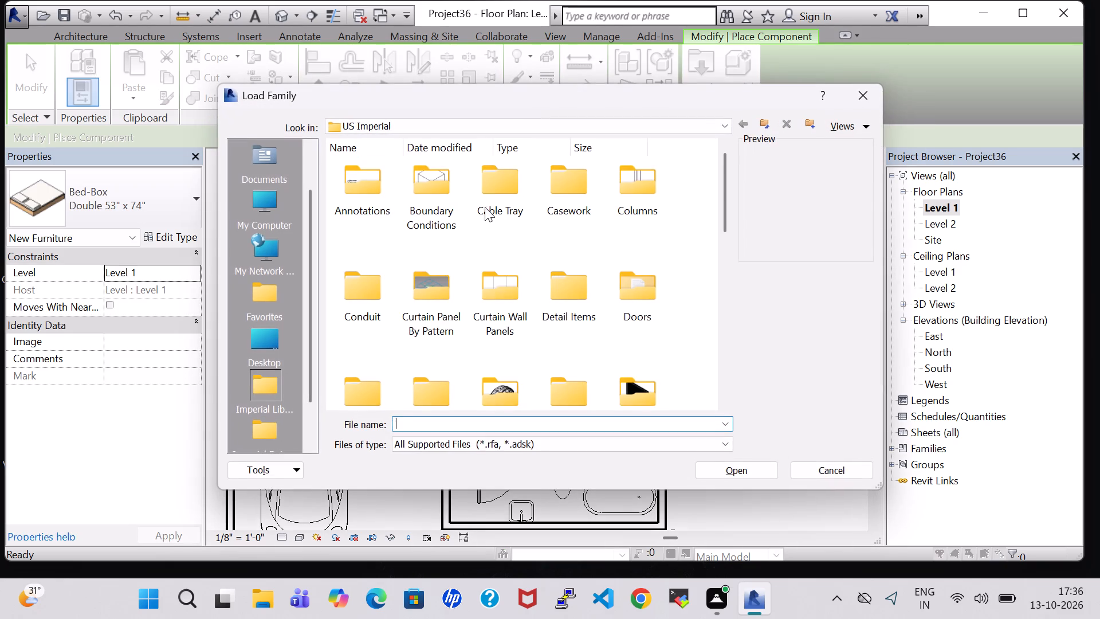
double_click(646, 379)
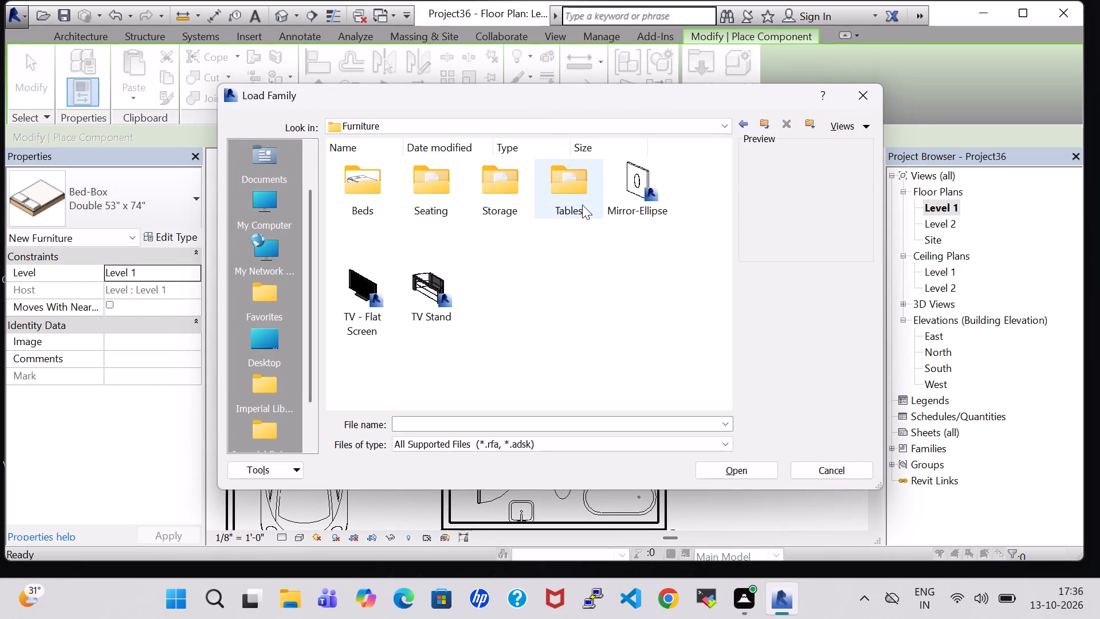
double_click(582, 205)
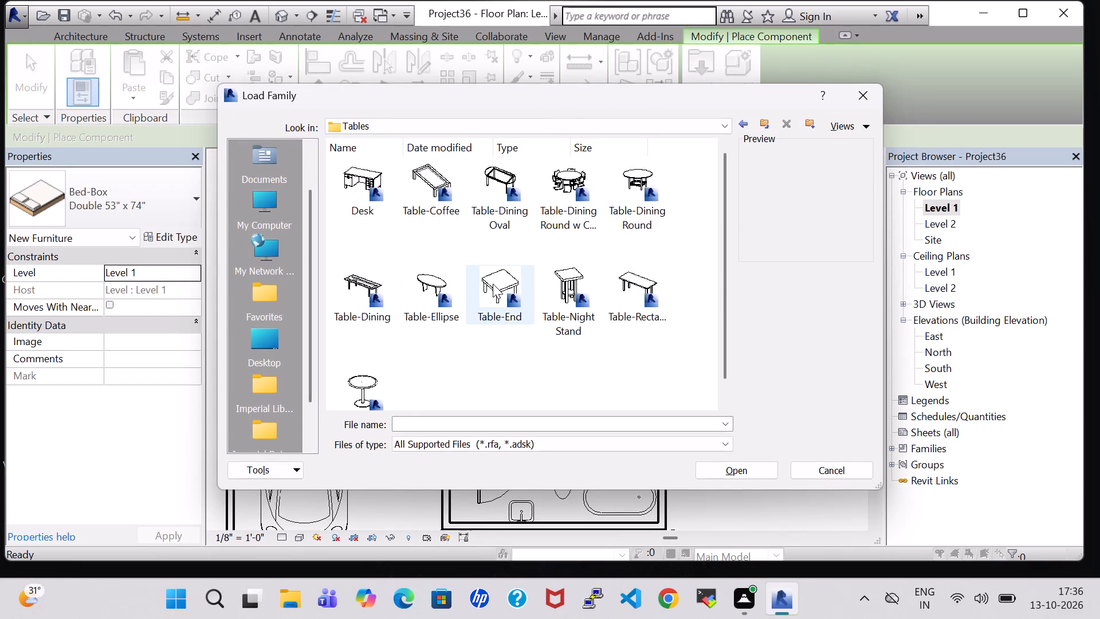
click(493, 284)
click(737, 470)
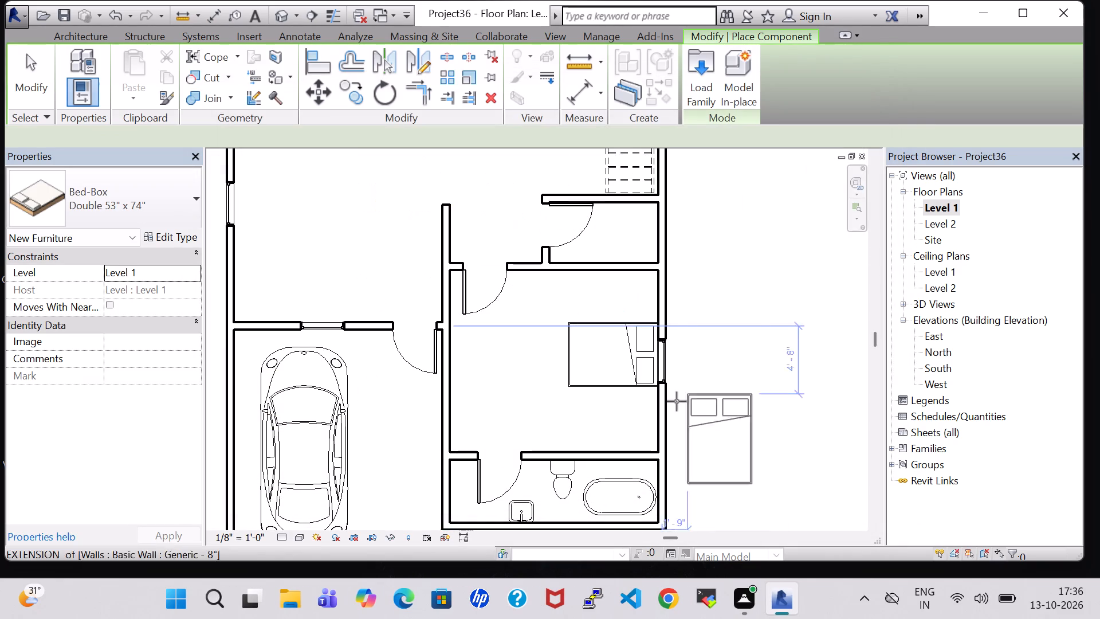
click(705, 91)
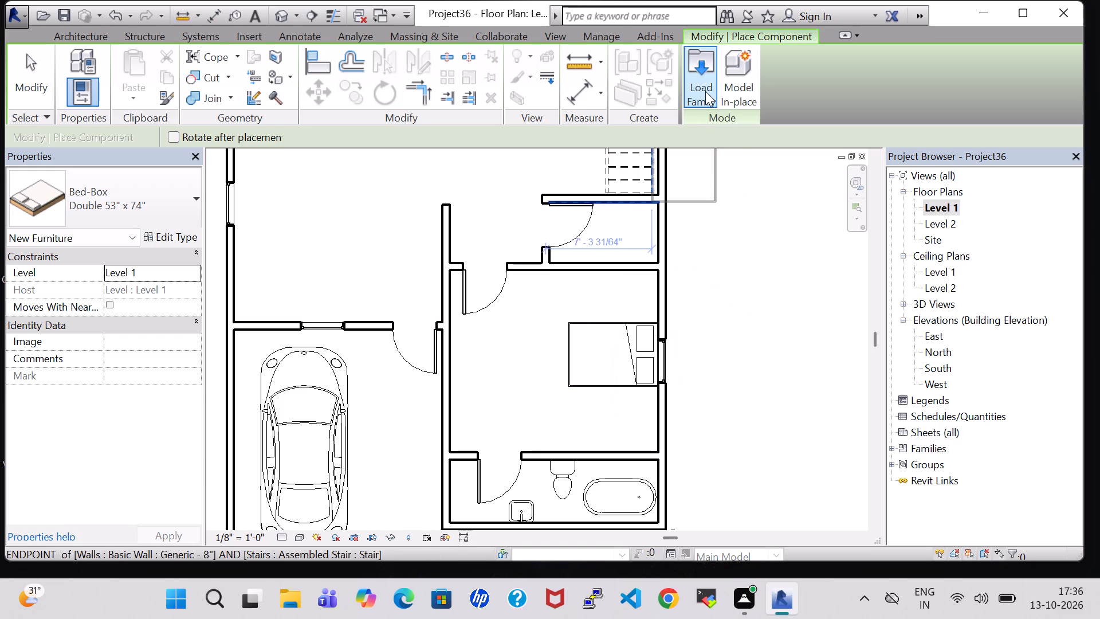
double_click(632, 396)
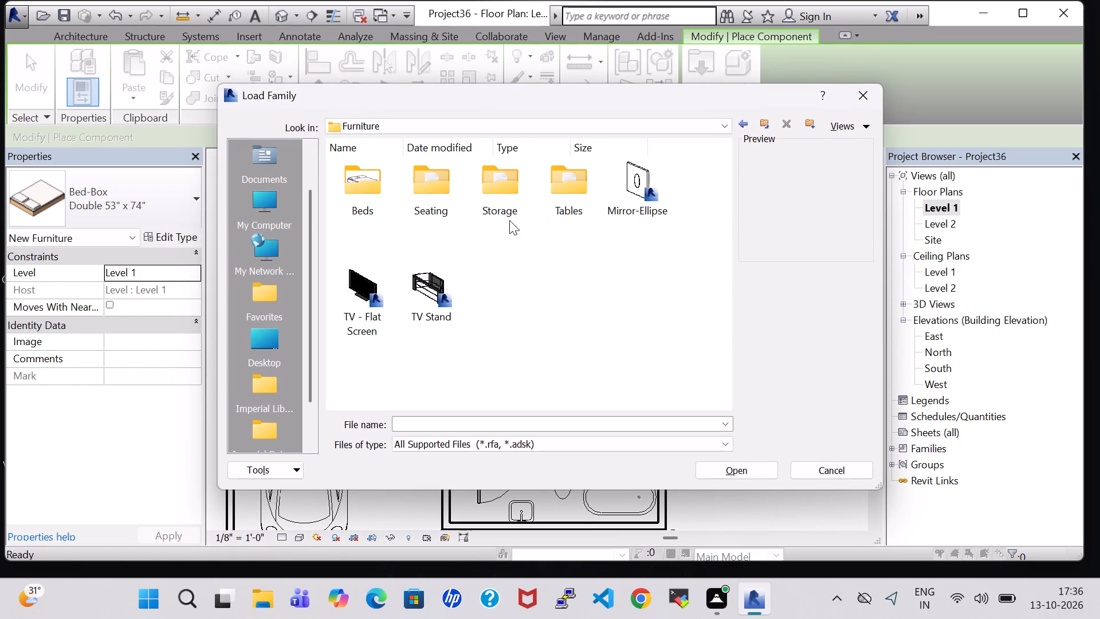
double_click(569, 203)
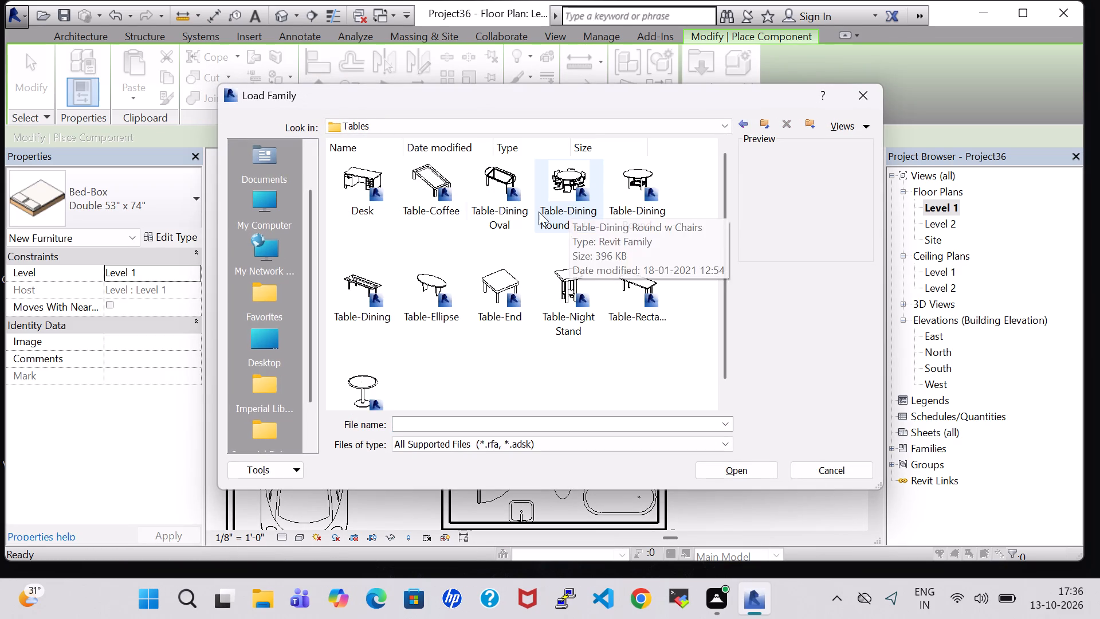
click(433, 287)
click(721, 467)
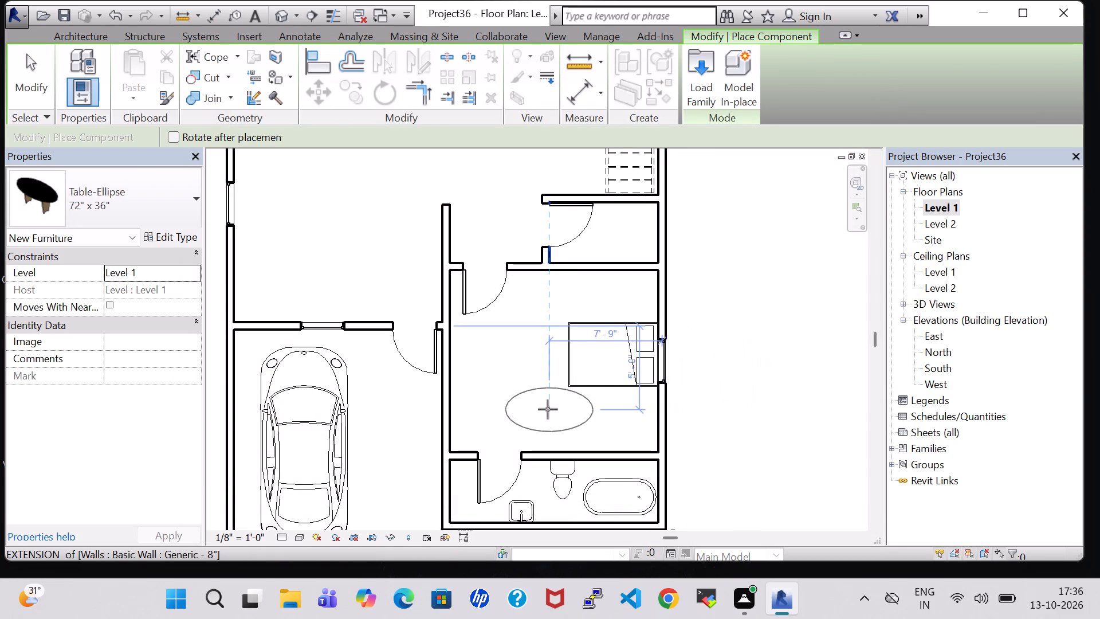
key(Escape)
Create a similar 24" x 24" end table from the south patio one and place it in the bedroom's northeast corner, north of the bed.
scroll(516, 369, down, 3)
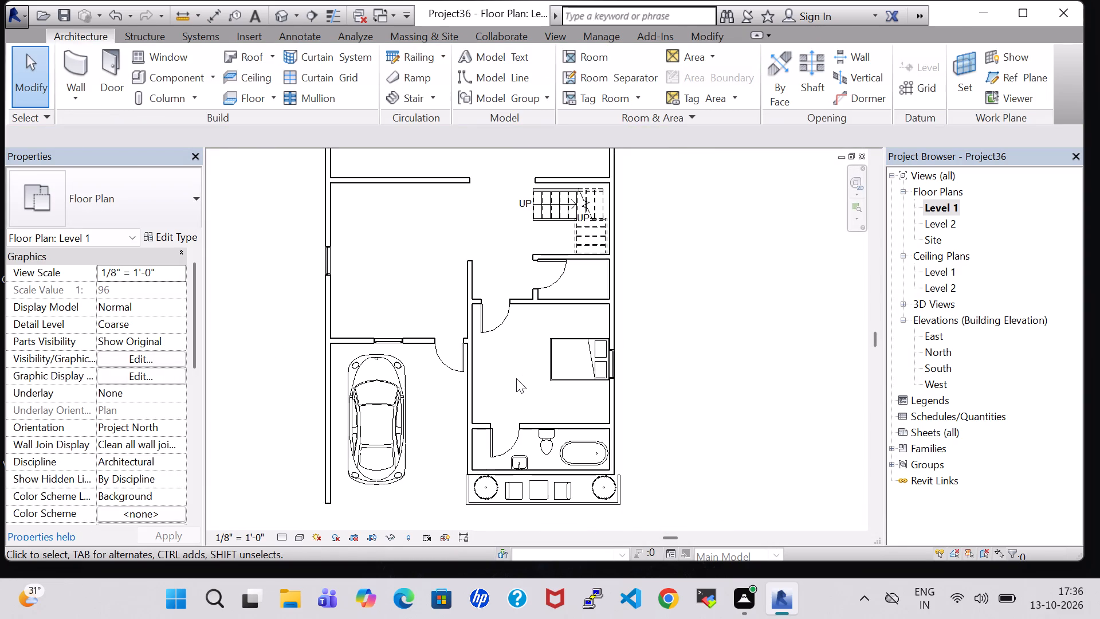
click(540, 489)
right_click(539, 487)
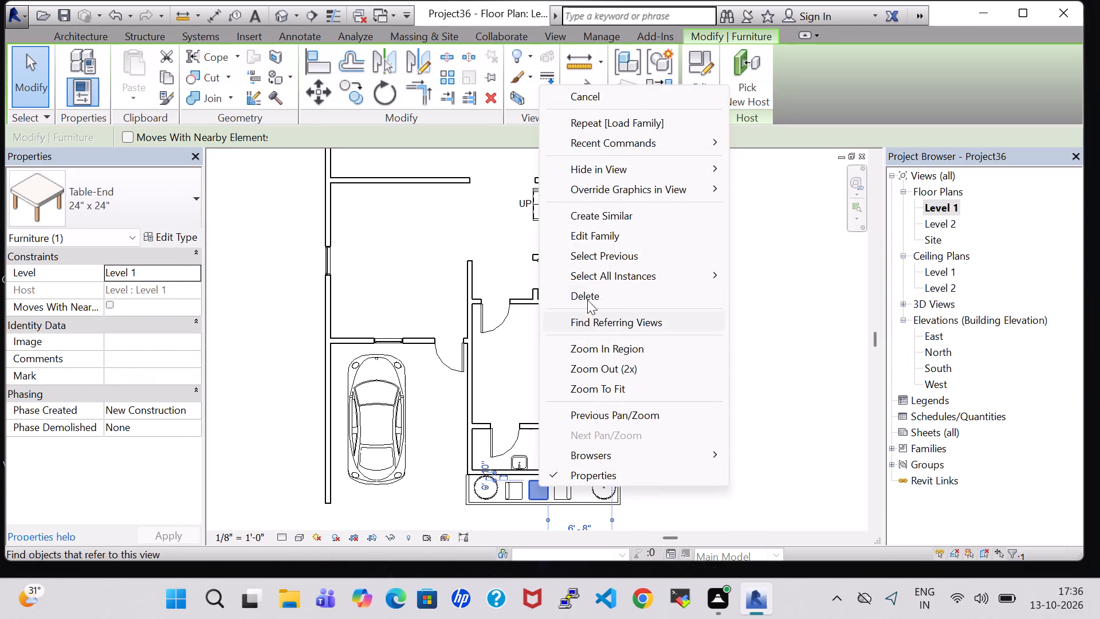
click(597, 210)
scroll(610, 311, up, 5)
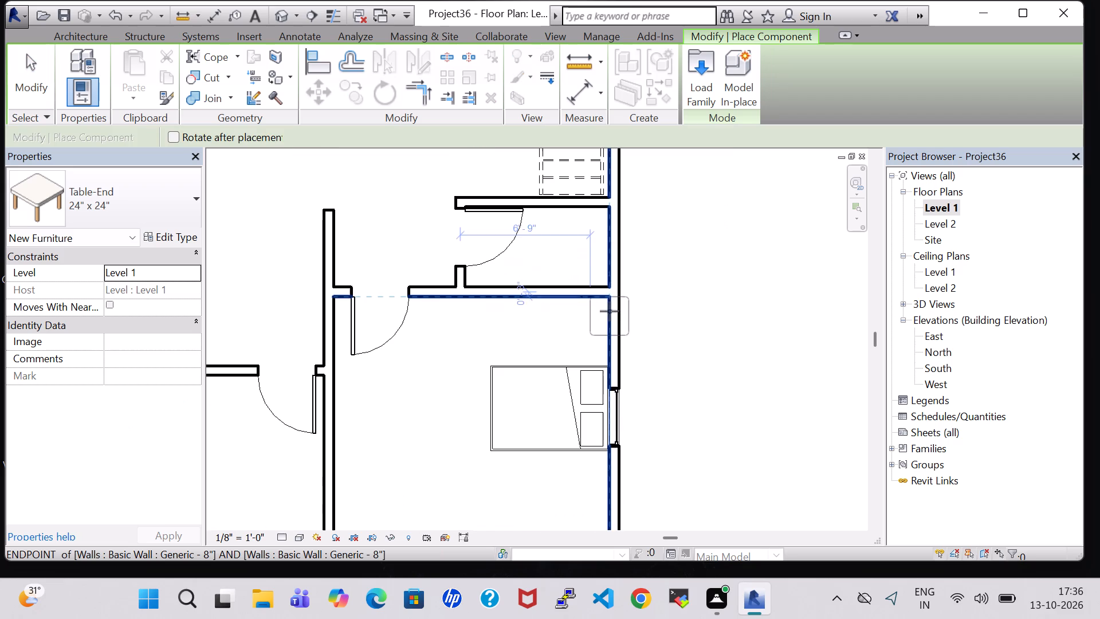
click(586, 328)
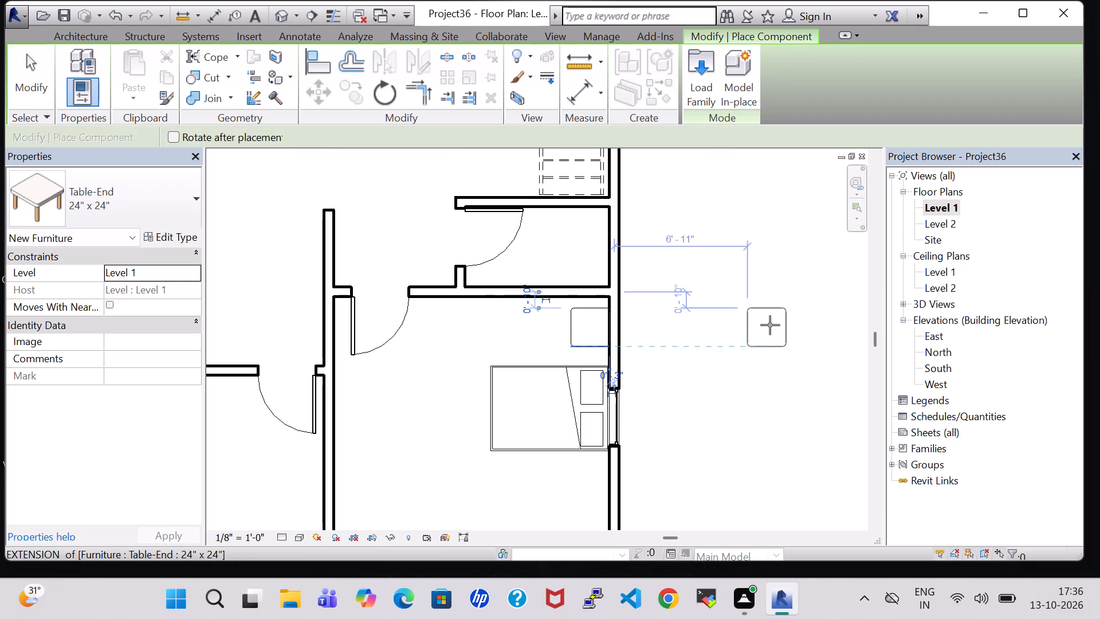
key(Escape)
key(Escape)
Nudge the bed slightly north toward the end table, keeping its head against the east wall.
click(582, 390)
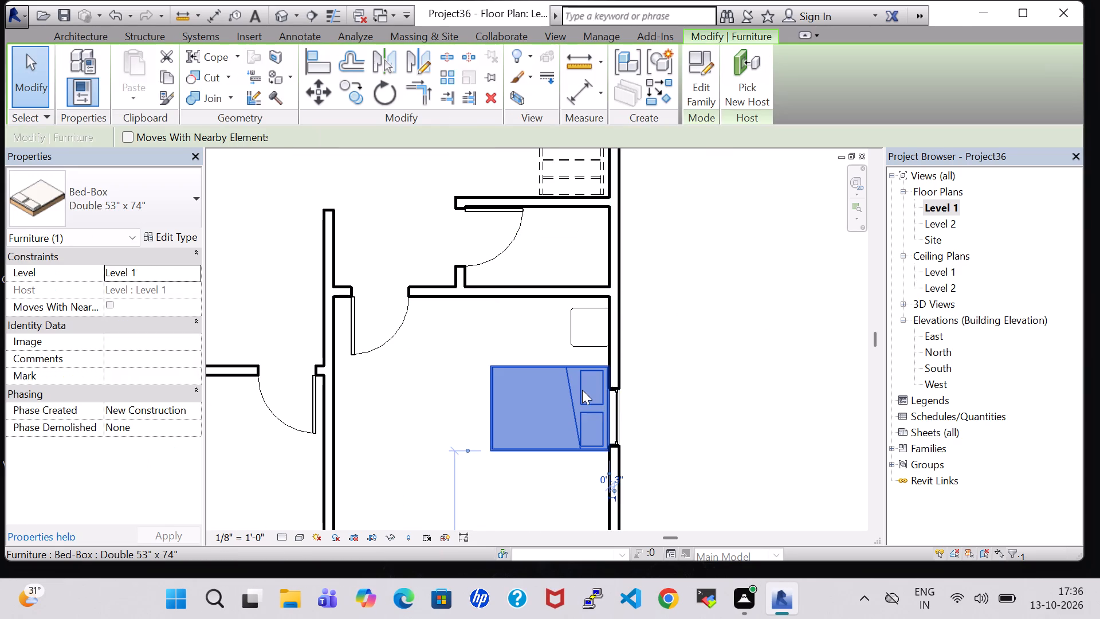
key(Up)
key(Up)
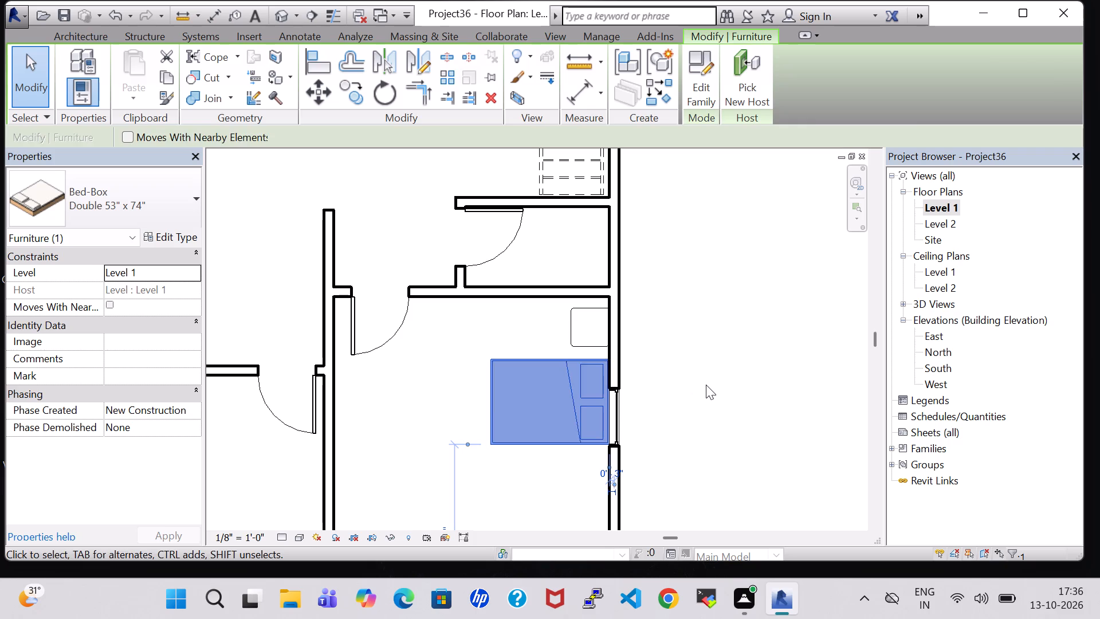
click(706, 385)
Load the Dresser family as a component from the Furniture, Storage library folder.
scroll(706, 385, down, 2)
middle_drag(706, 385, 704, 315)
scroll(702, 308, down, 1)
click(167, 73)
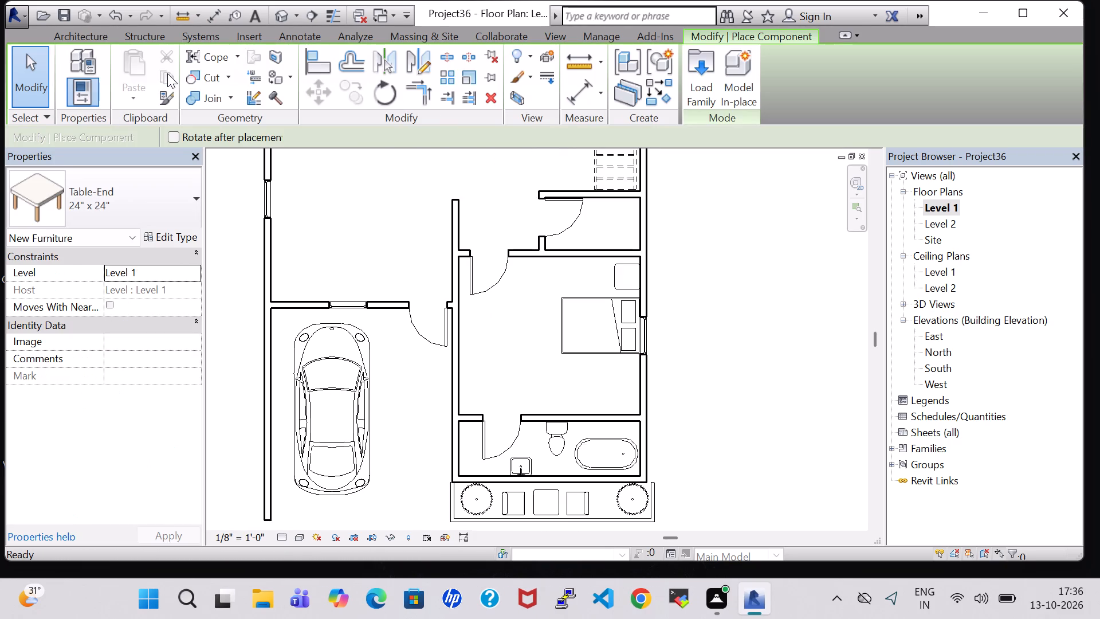
click(683, 76)
click(697, 79)
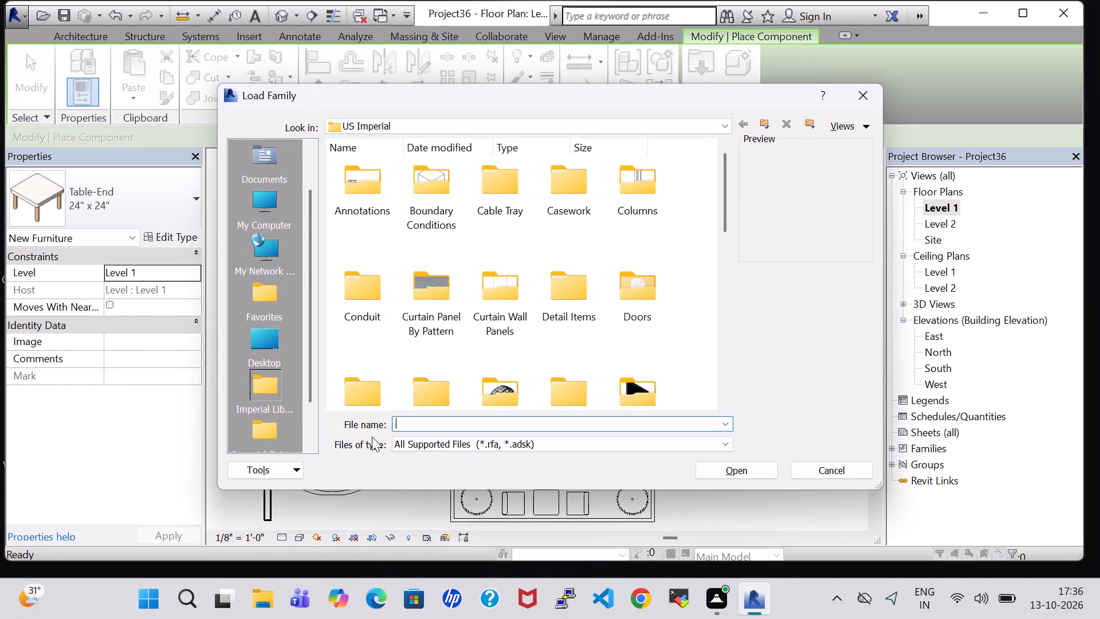
double_click(646, 397)
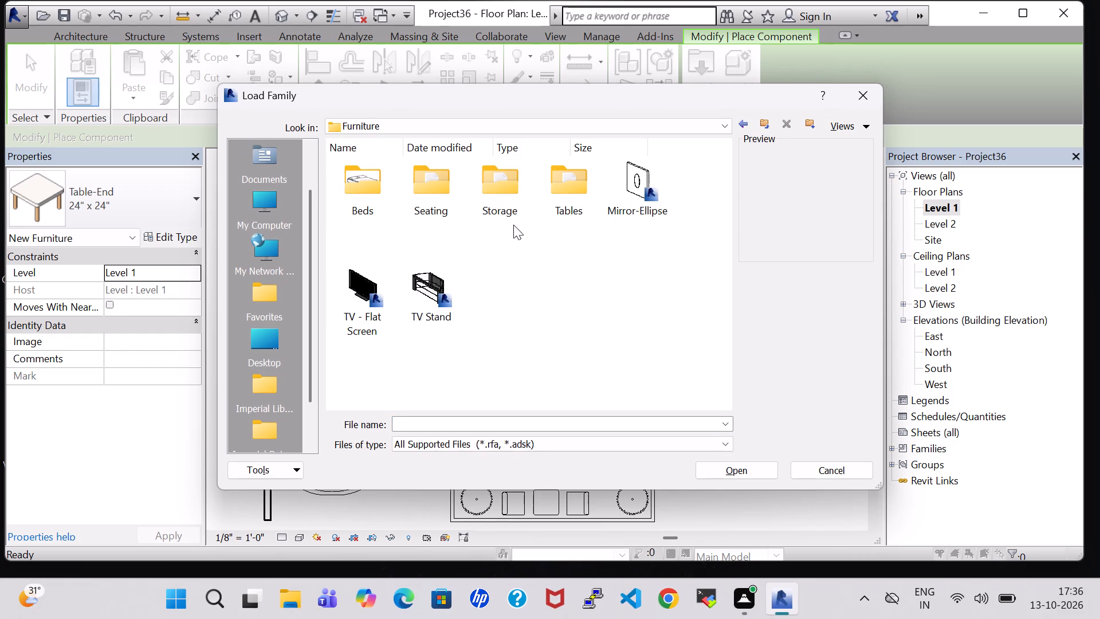
double_click(496, 216)
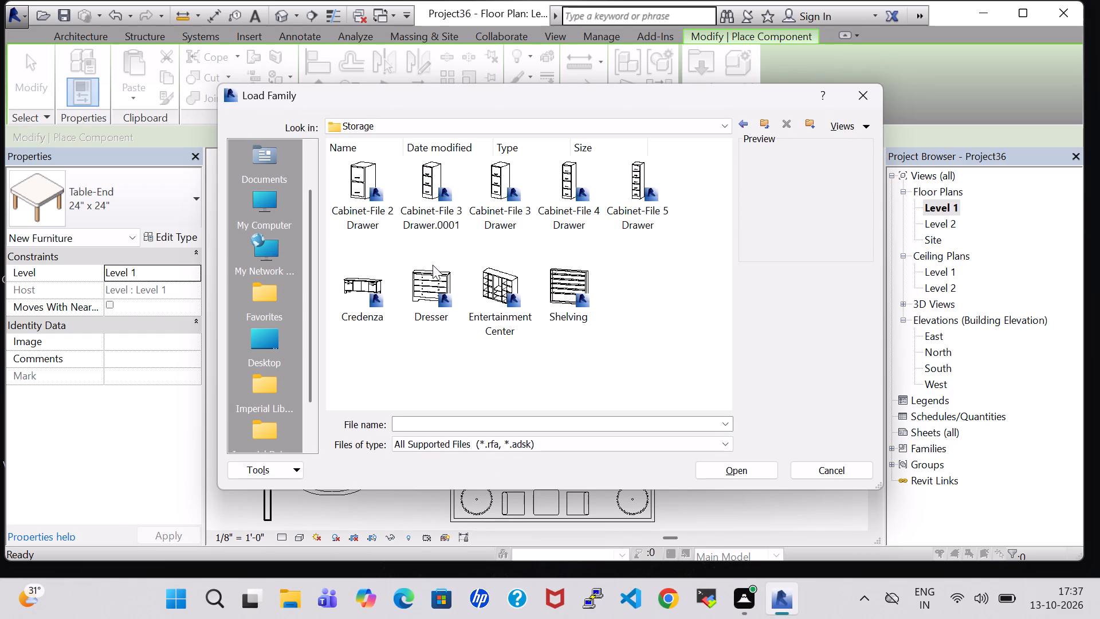
click(433, 281)
click(765, 473)
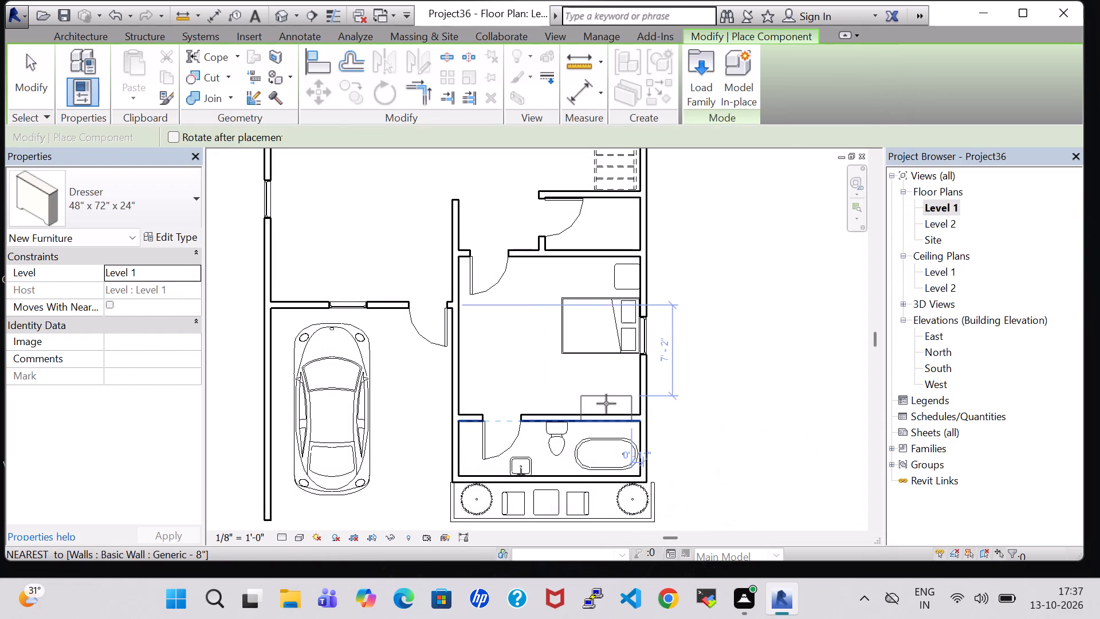
Place the 48" x 72" x 24" dresser against the bedroom's south wall, near its southeast corner.
click(606, 400)
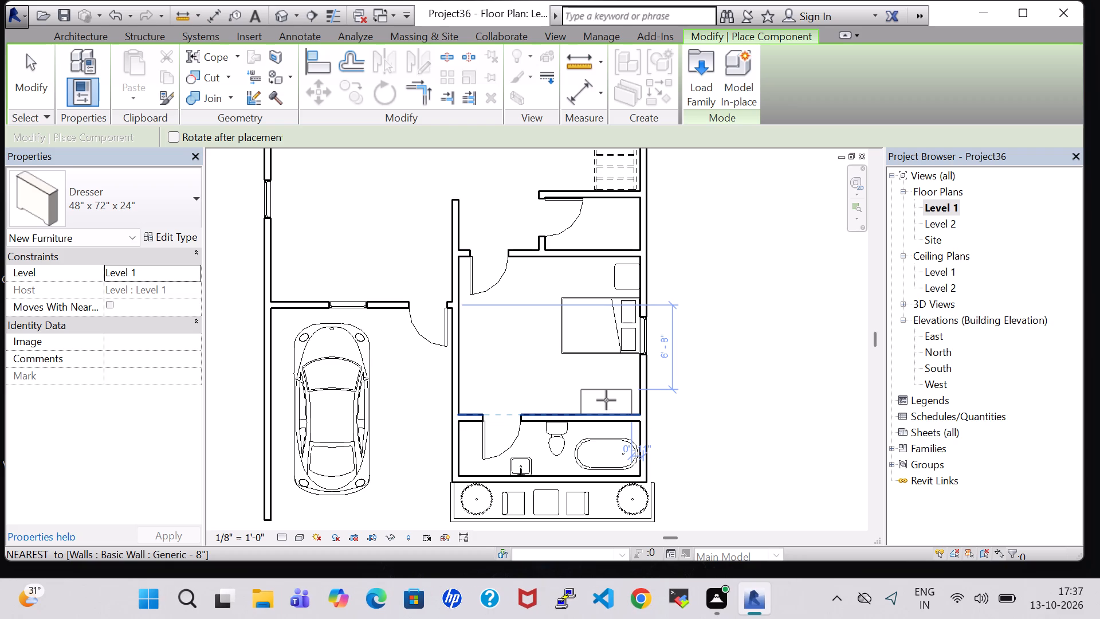
key(Escape)
key(Escape)
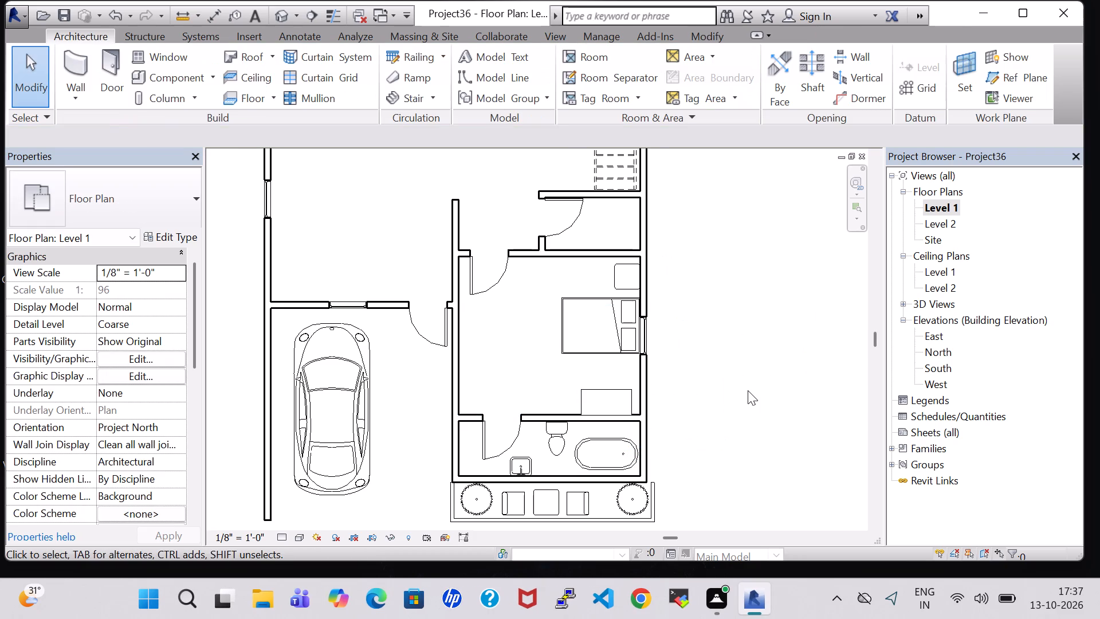
Load the Table-Rectangular family from the Furniture, Tables library folder and place a 72" x 30" one in the small room north of the bedroom.
scroll(748, 390, down, 2)
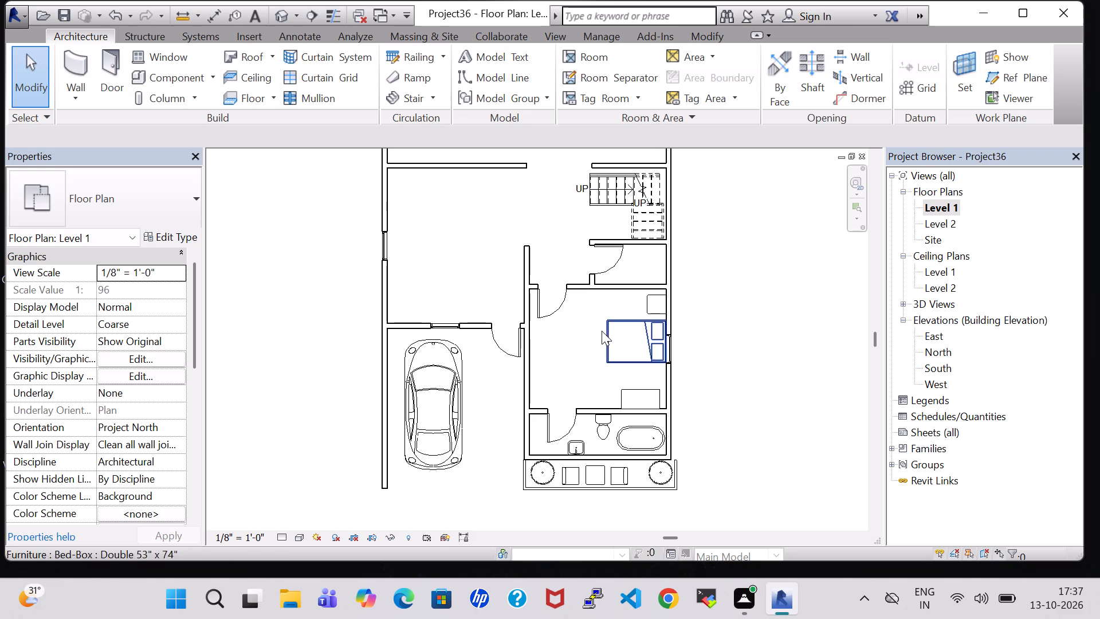
click(168, 79)
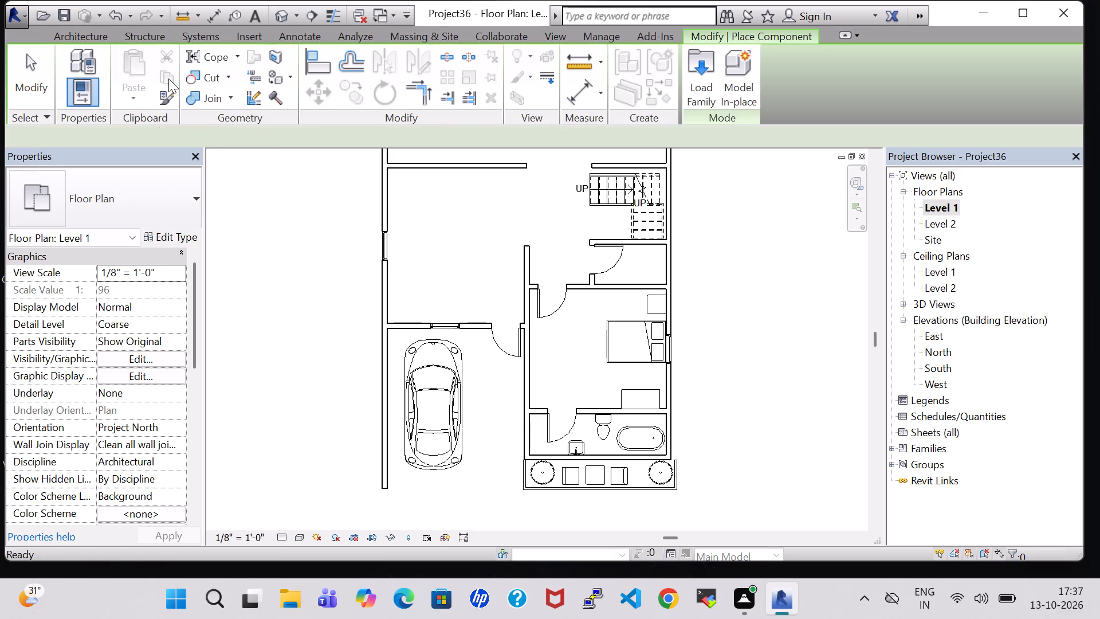
click(708, 87)
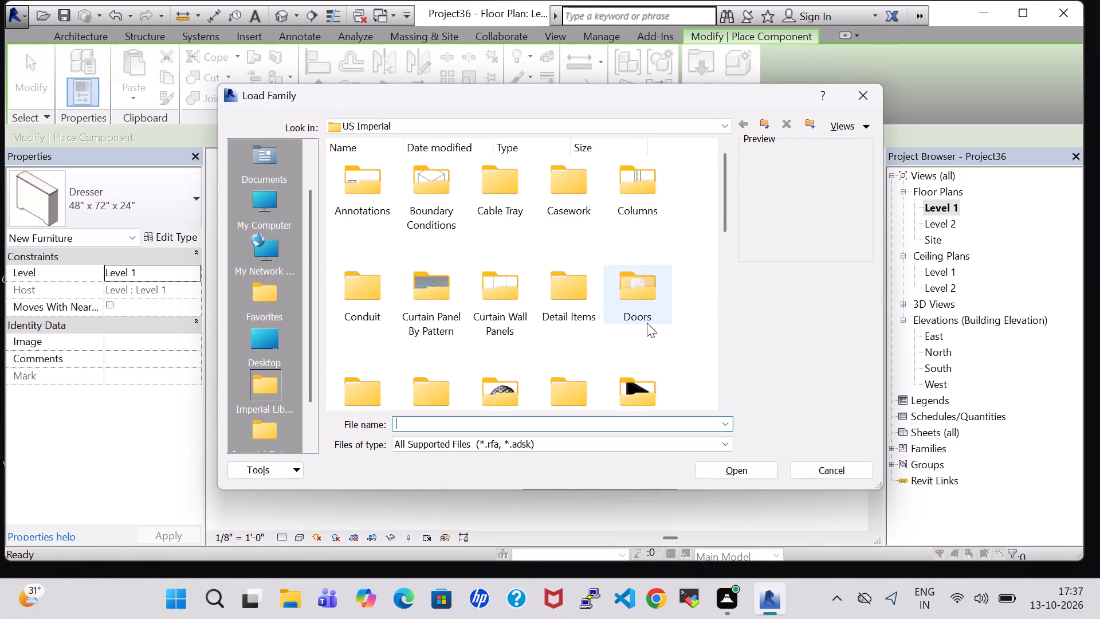
double_click(638, 378)
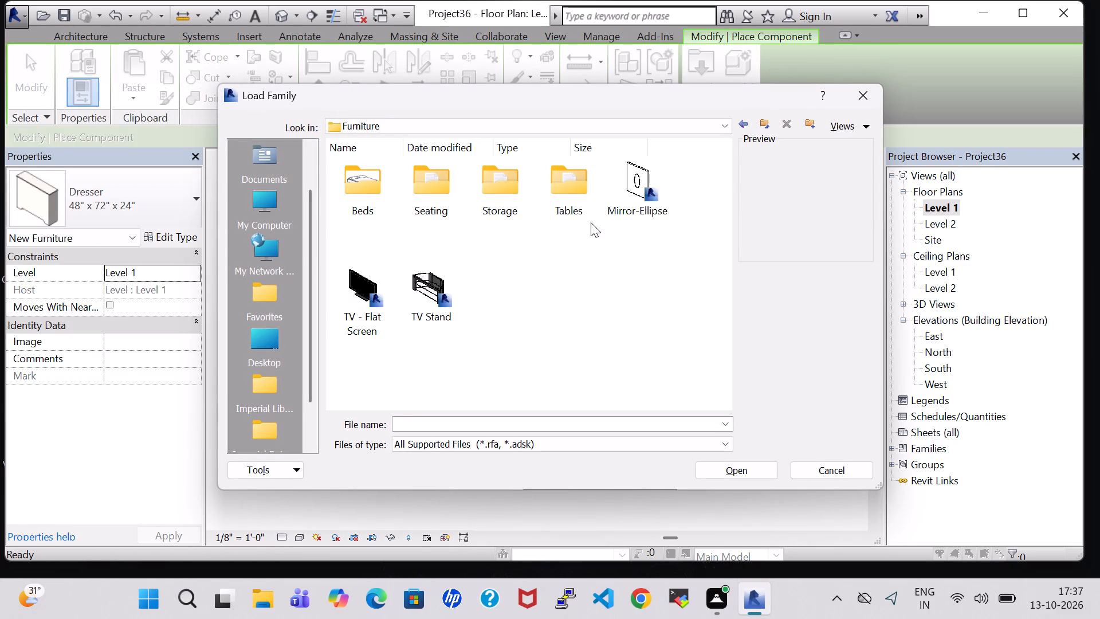
double_click(561, 213)
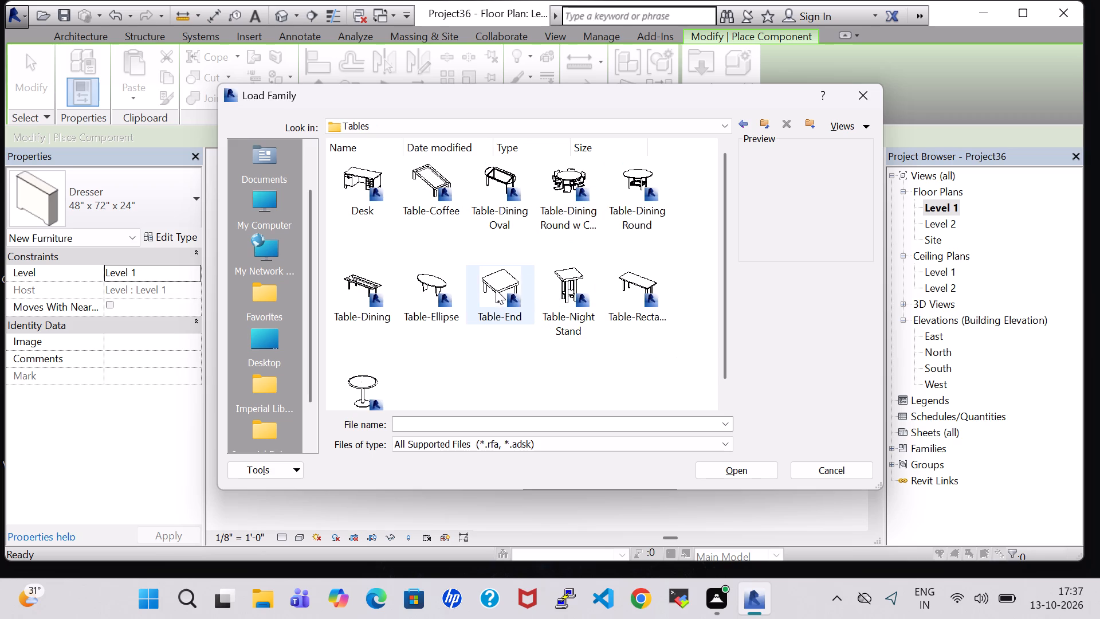
click(636, 271)
click(756, 467)
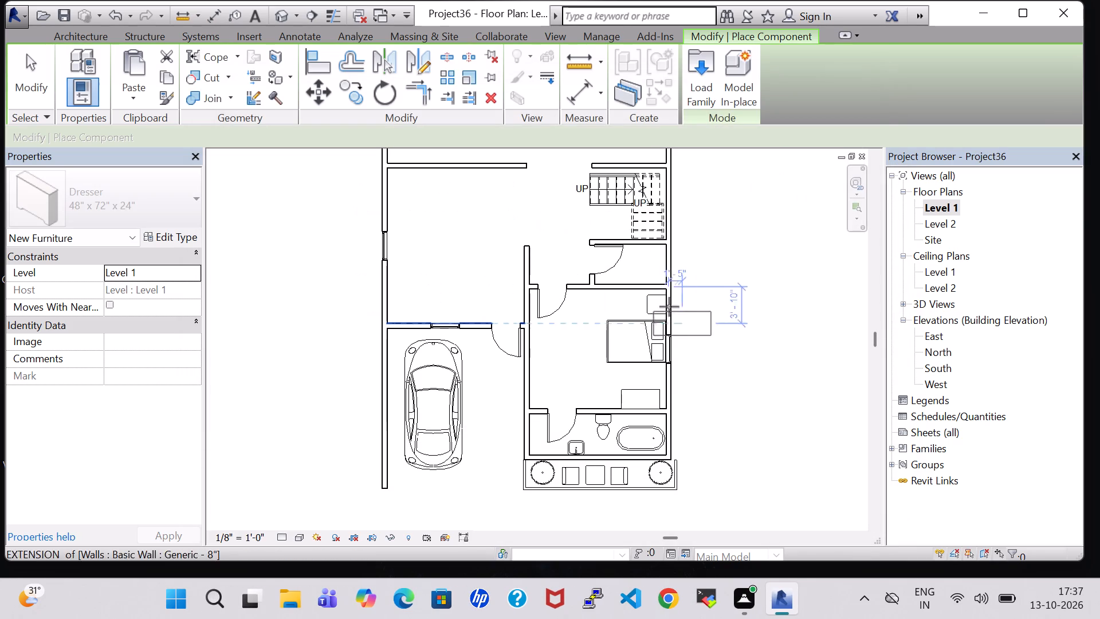
scroll(650, 276, up, 6)
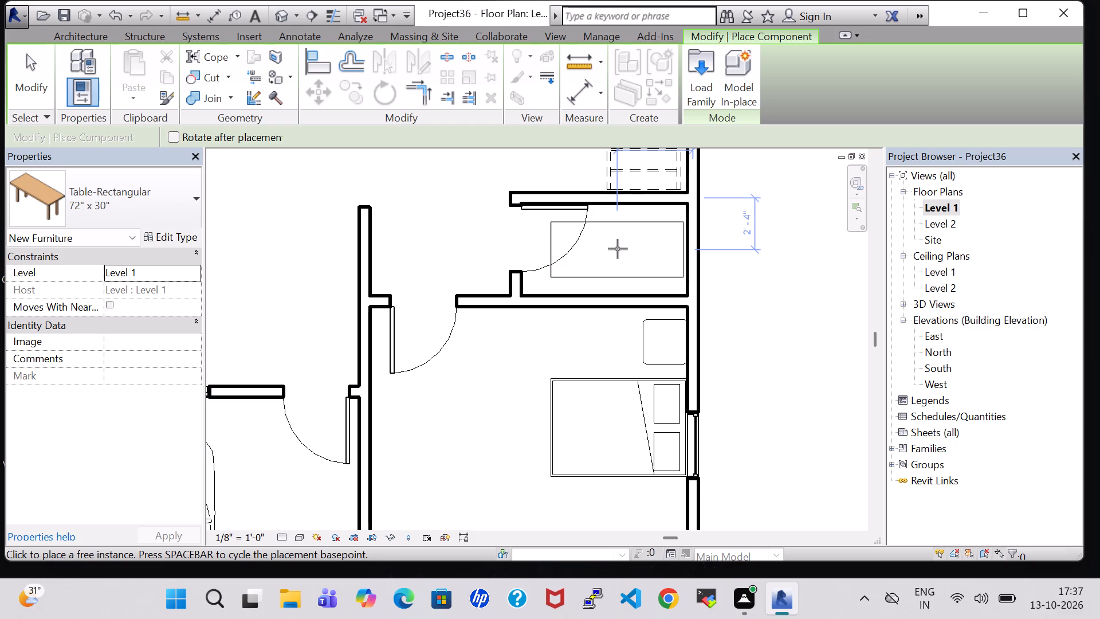
click(618, 249)
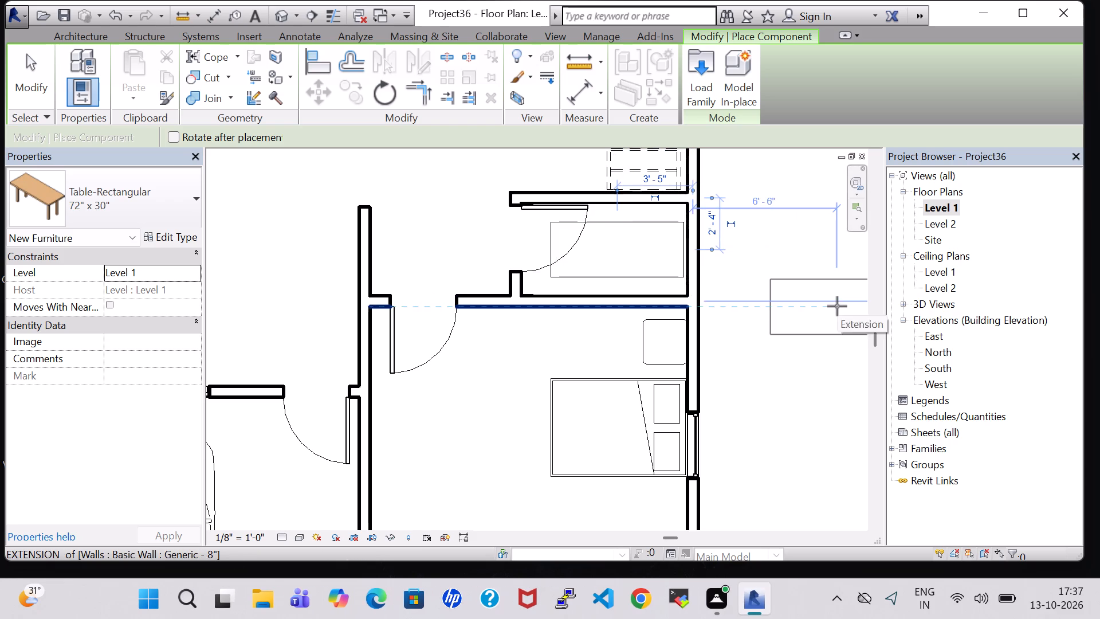
key(Escape)
key(Escape)
Nudge the bed south by about 1', keeping its head against the east wall.
scroll(826, 321, down, 4)
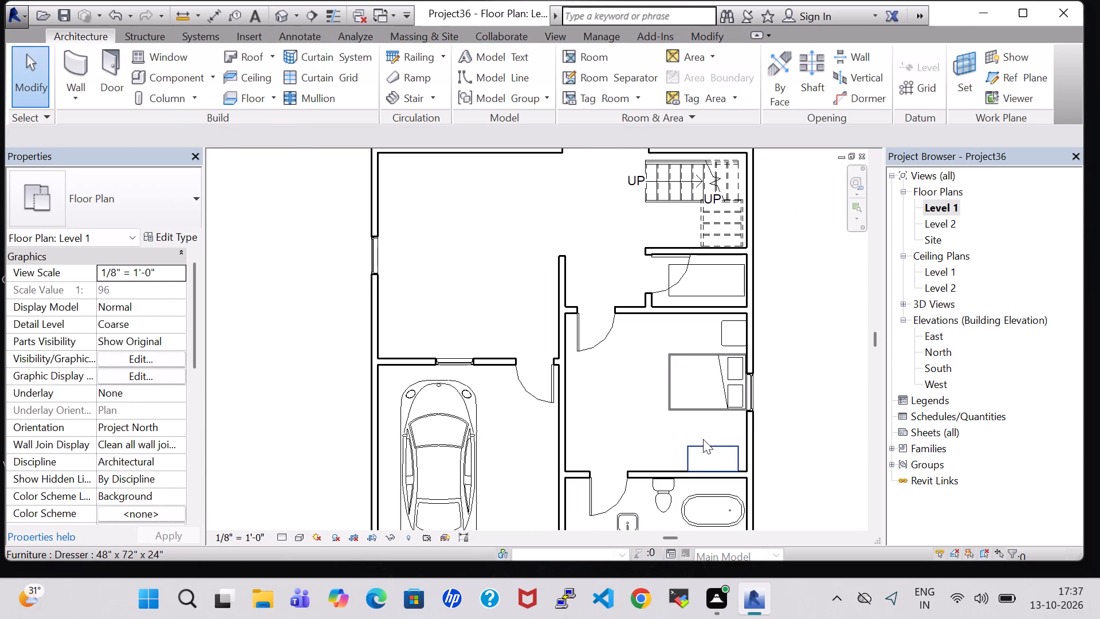
click(612, 441)
click(698, 408)
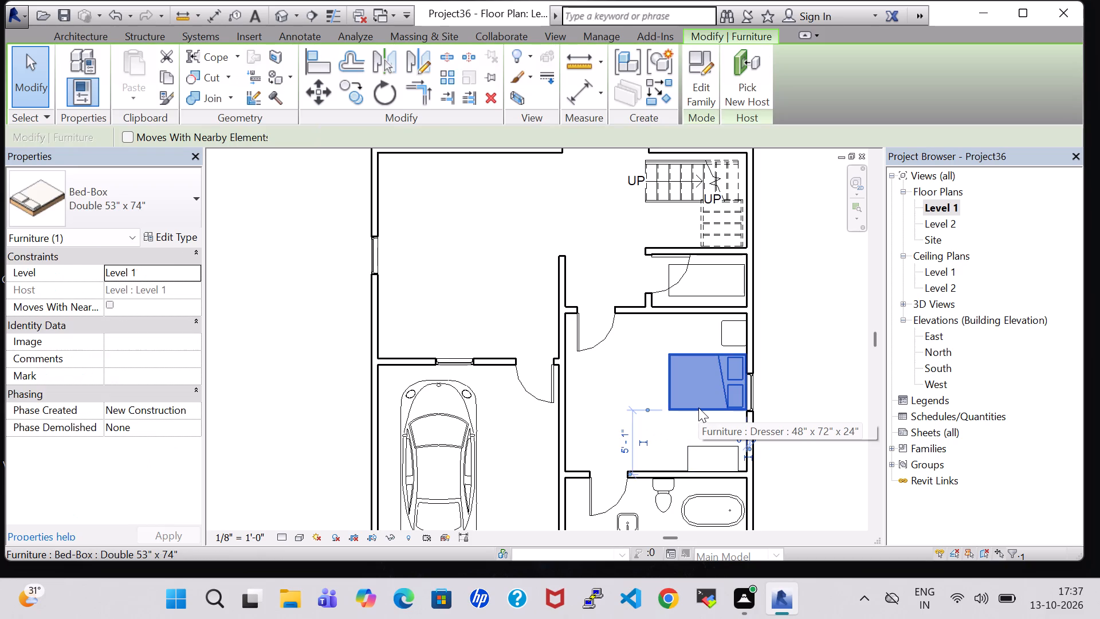
key(Down)
key(Down)
key(Down)
key(Down)
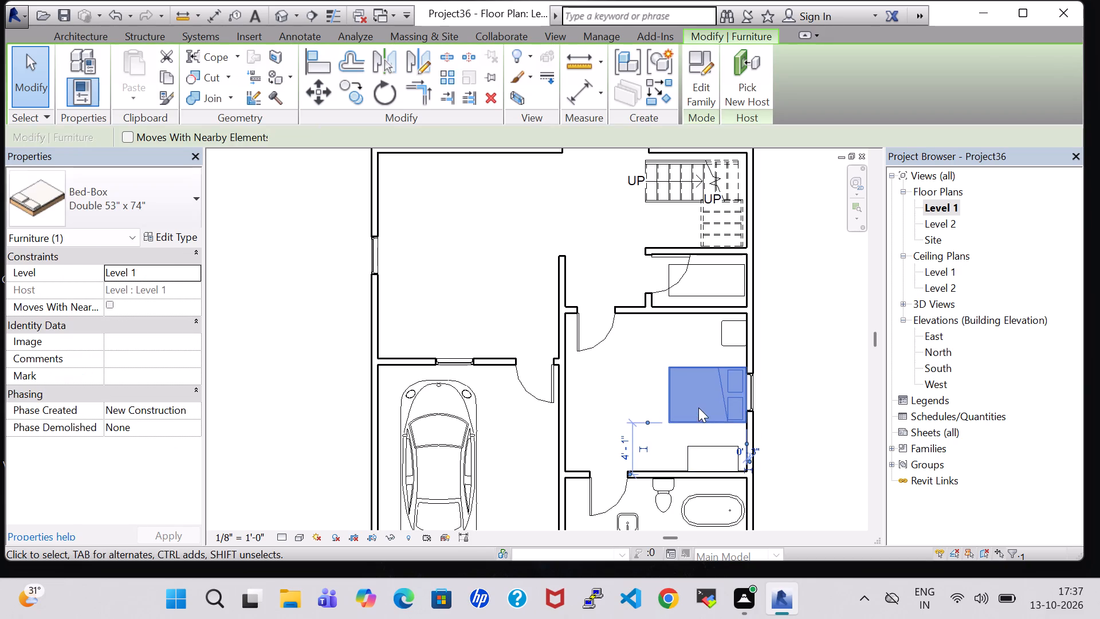
click(810, 402)
Nudge the bedroom end table slightly south, closer to the bed.
click(732, 343)
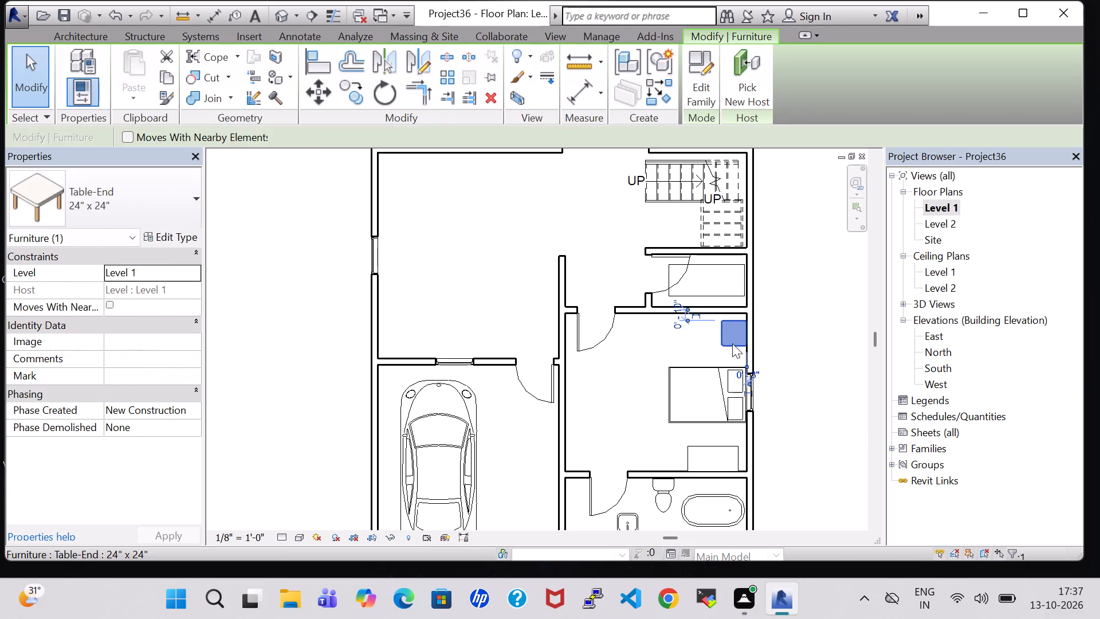
key(Down)
key(Down)
key(Down)
click(810, 366)
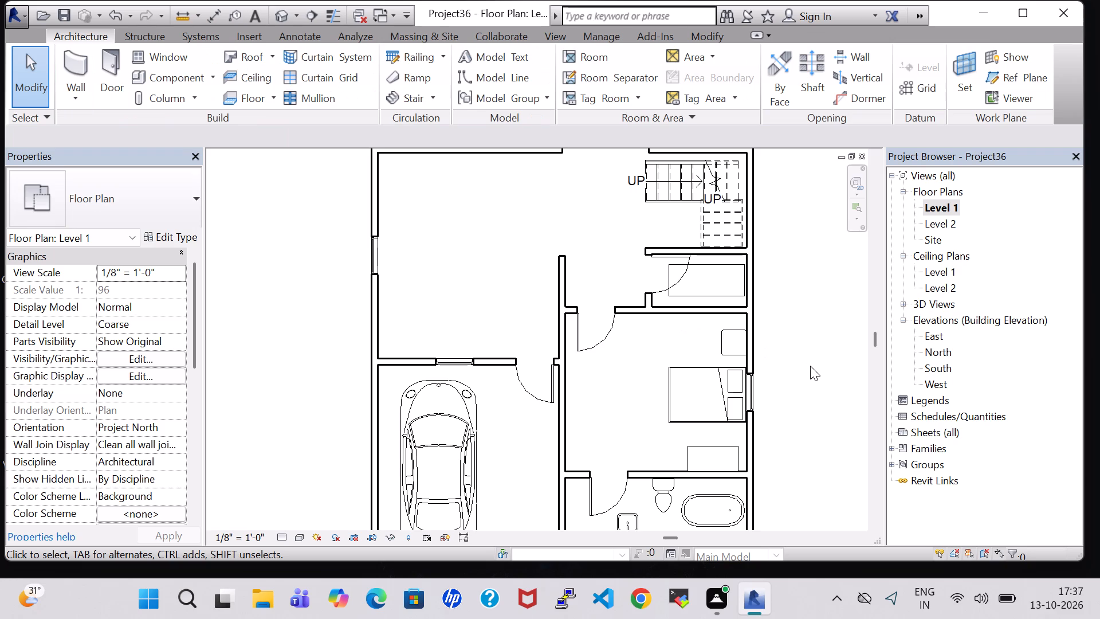
Load the Table-Dining Round w Chairs family as a component from the Furniture, Tables library folder.
middle_drag(810, 442, 802, 356)
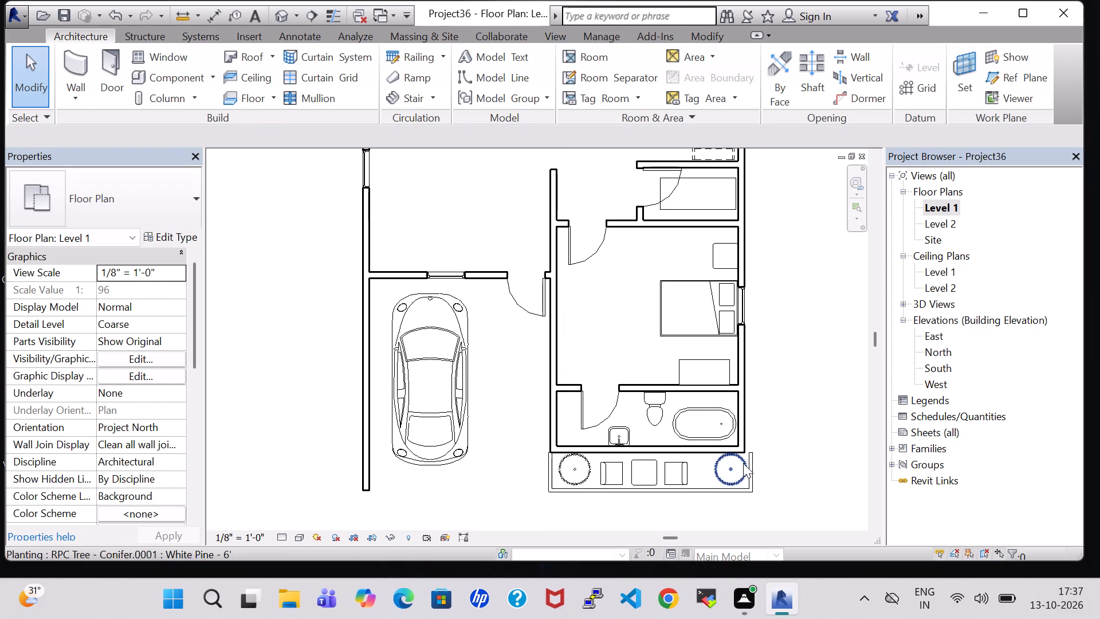
middle_drag(797, 301, 800, 311)
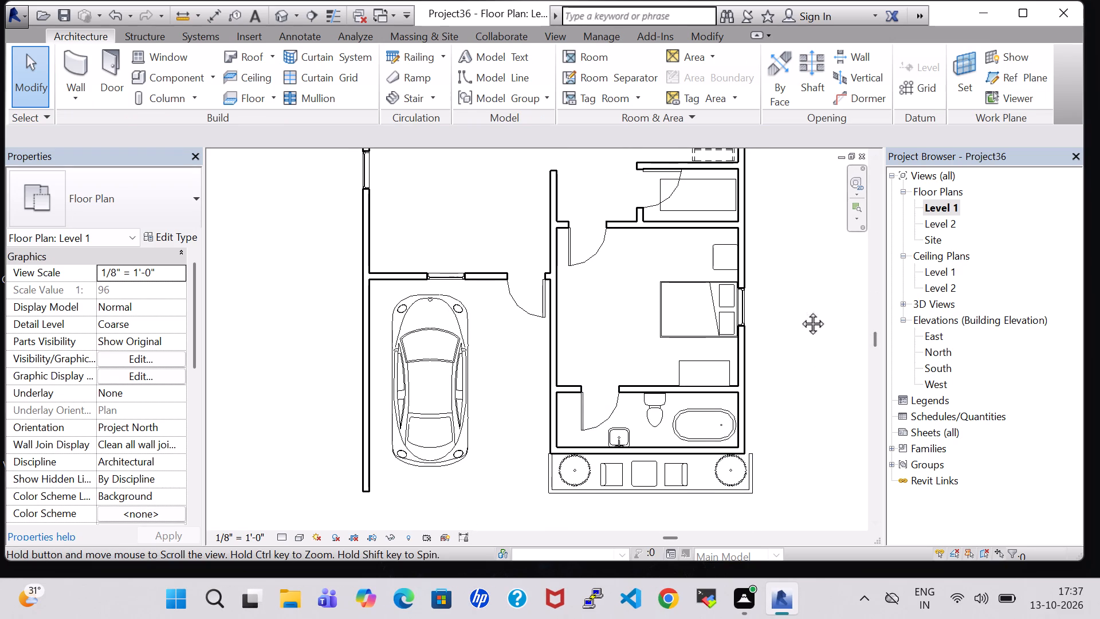
middle_drag(800, 311, 819, 460)
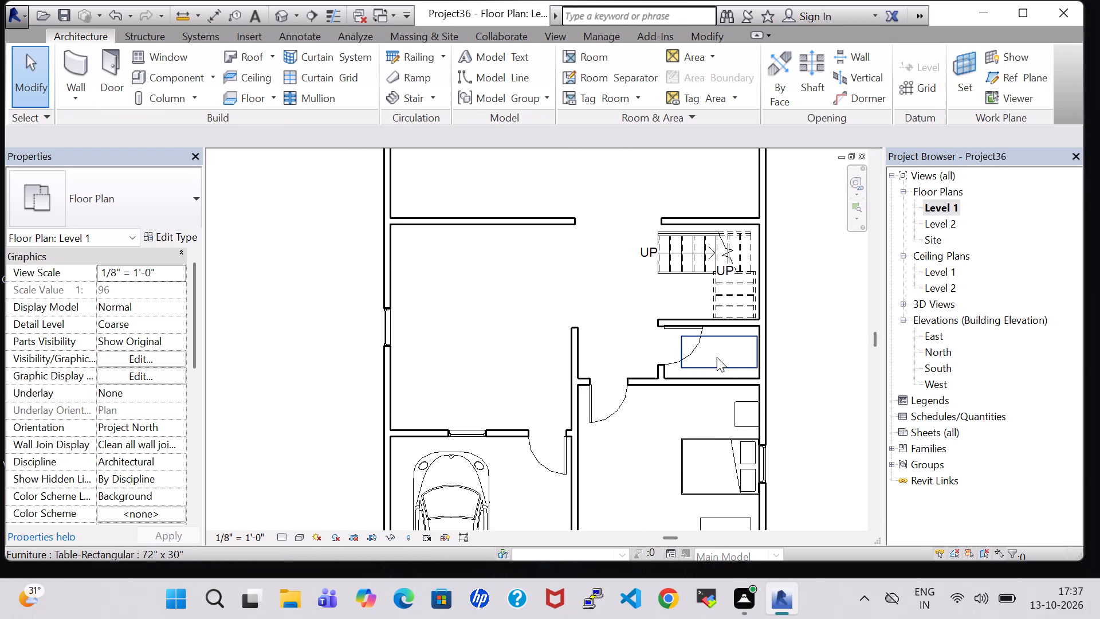
middle_drag(796, 246, 816, 394)
scroll(816, 394, up, 1)
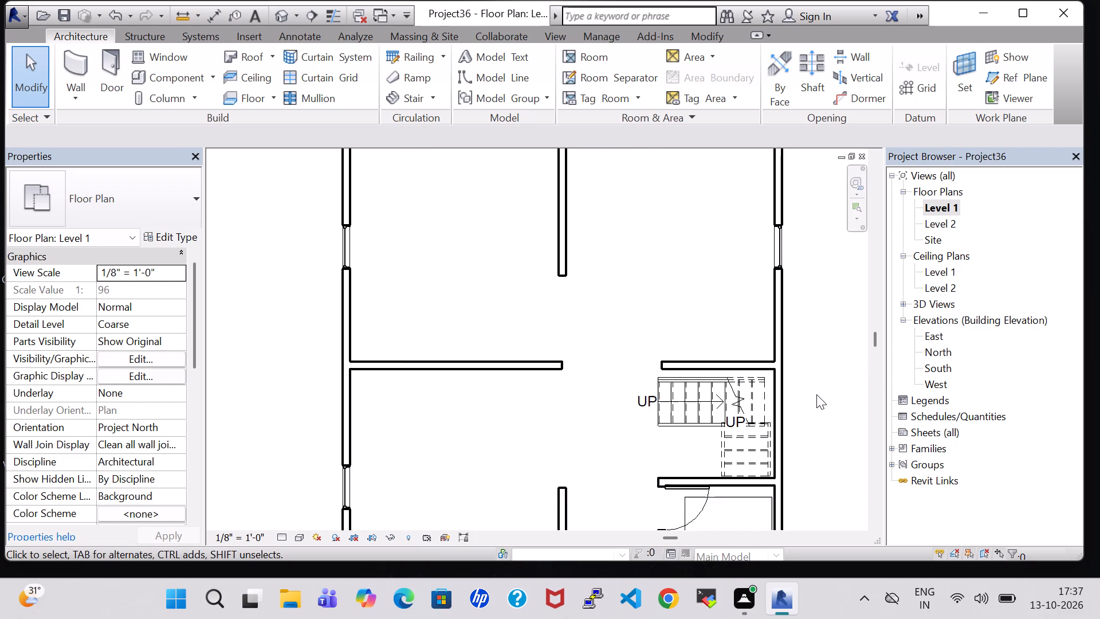
scroll(816, 394, down, 3)
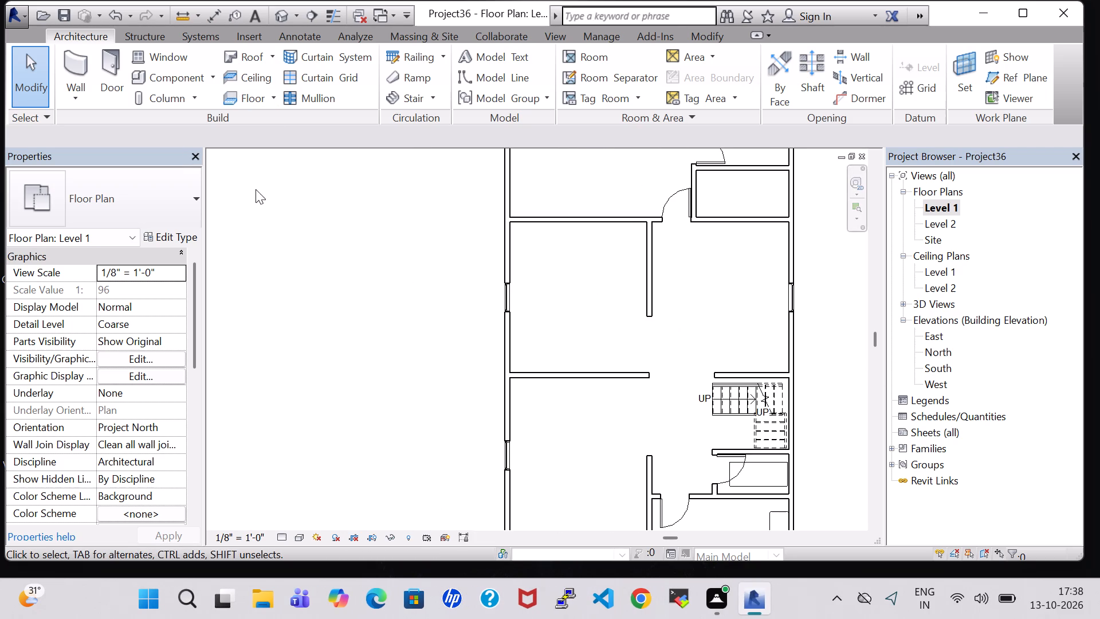
click(166, 78)
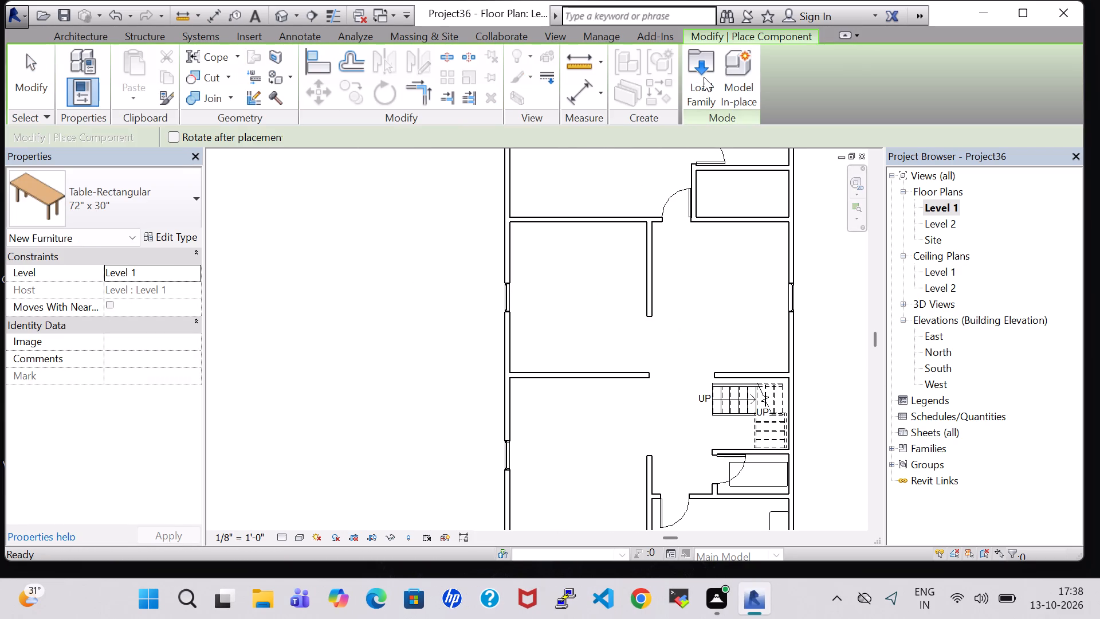
click(704, 77)
double_click(642, 383)
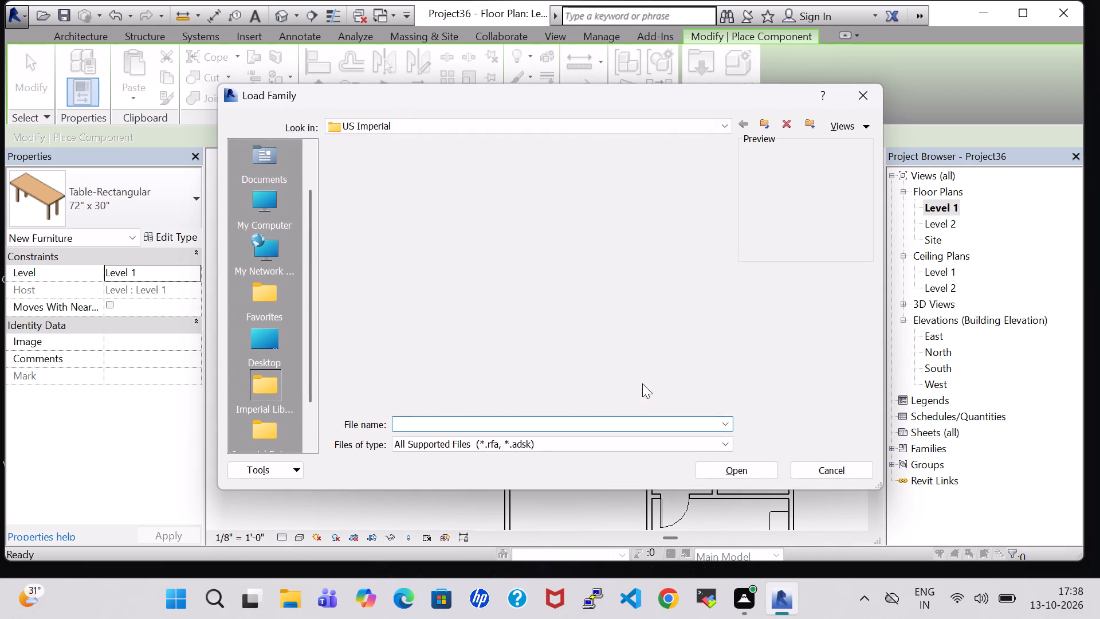
double_click(583, 198)
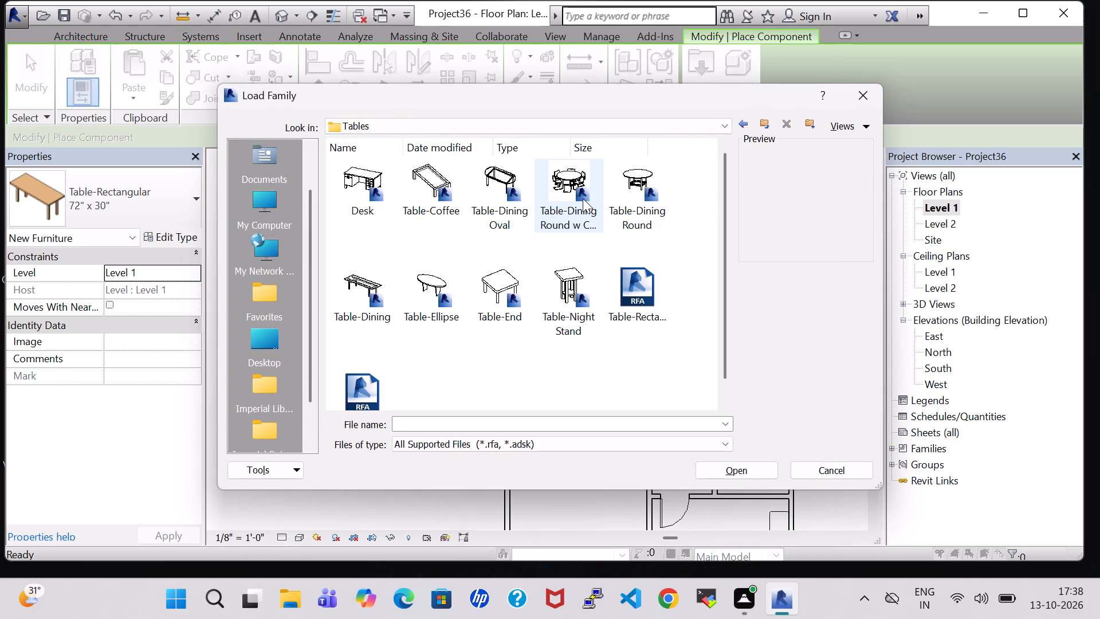
click(552, 194)
click(751, 471)
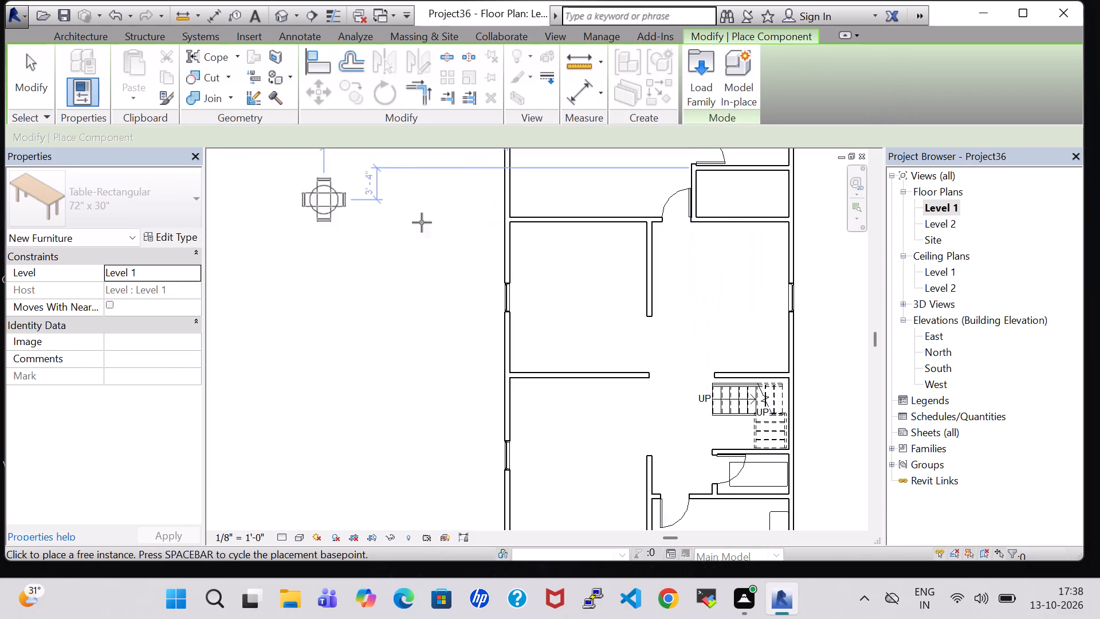
Switch the dining table to the 60" Diameter type and place it in the room north of the stair, about 6'-10" from the east wall.
click(191, 236)
click(667, 142)
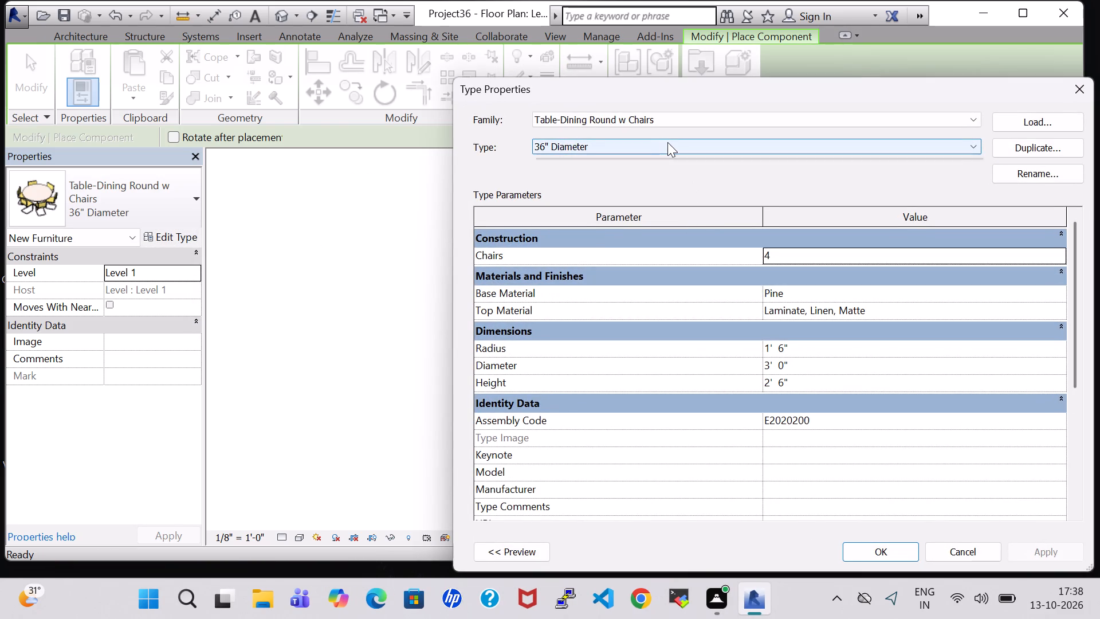
click(583, 168)
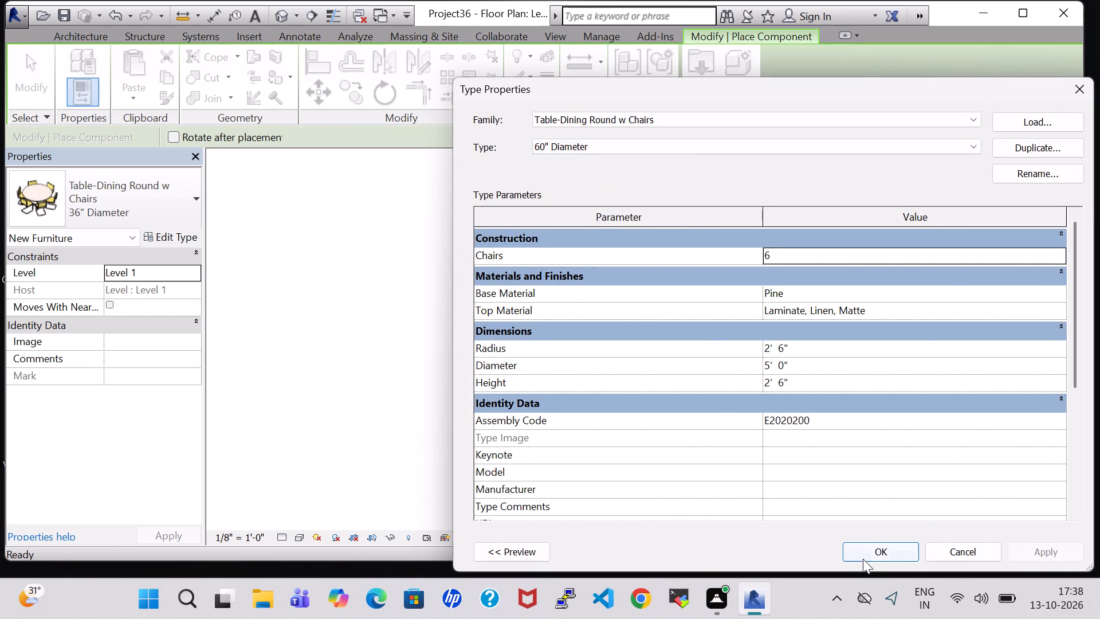
click(863, 556)
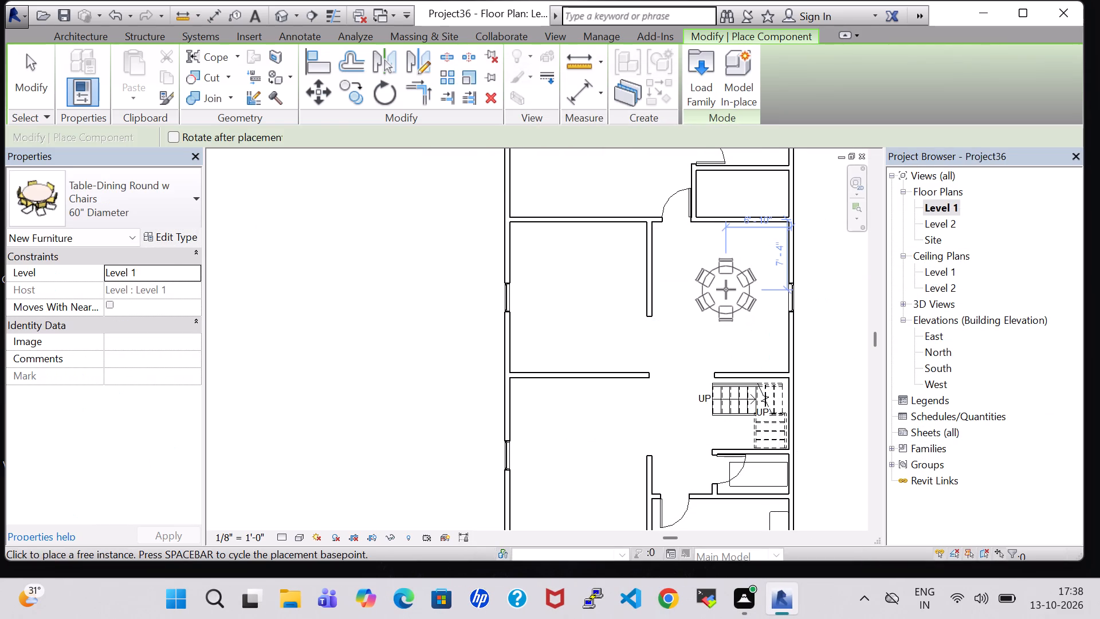
click(726, 289)
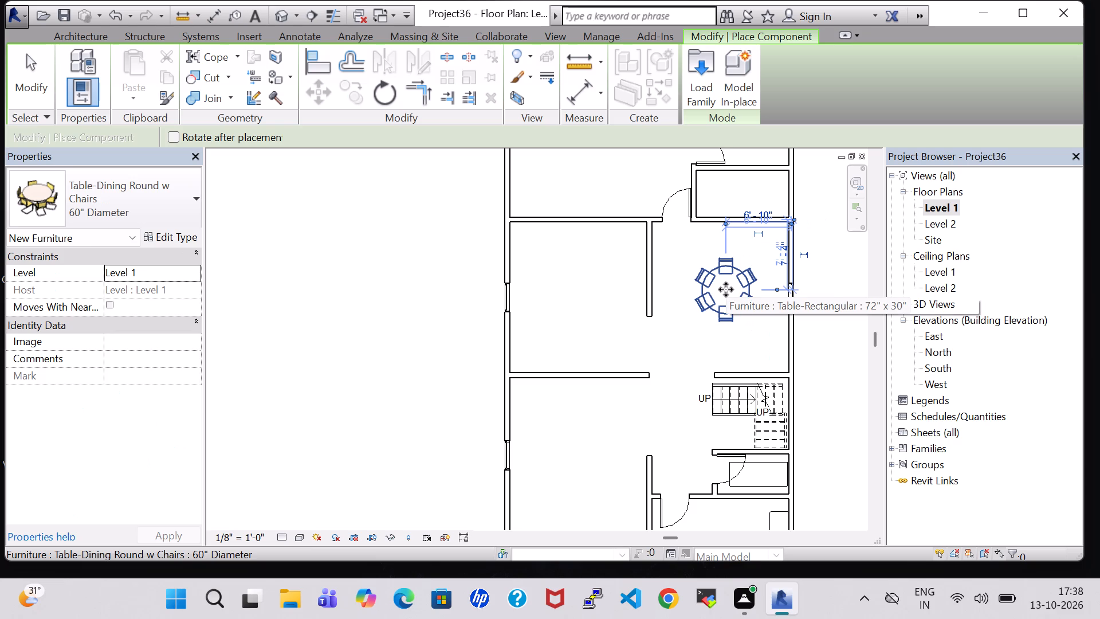
scroll(726, 289, up, 1)
scroll(726, 289, down, 1)
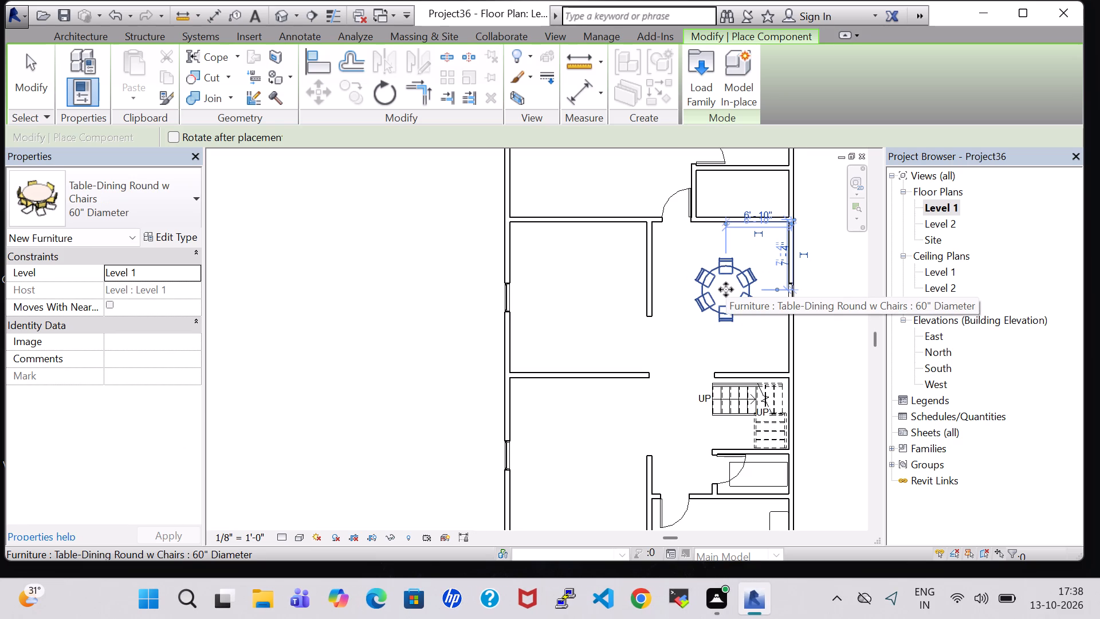
key(Escape)
key(Escape)
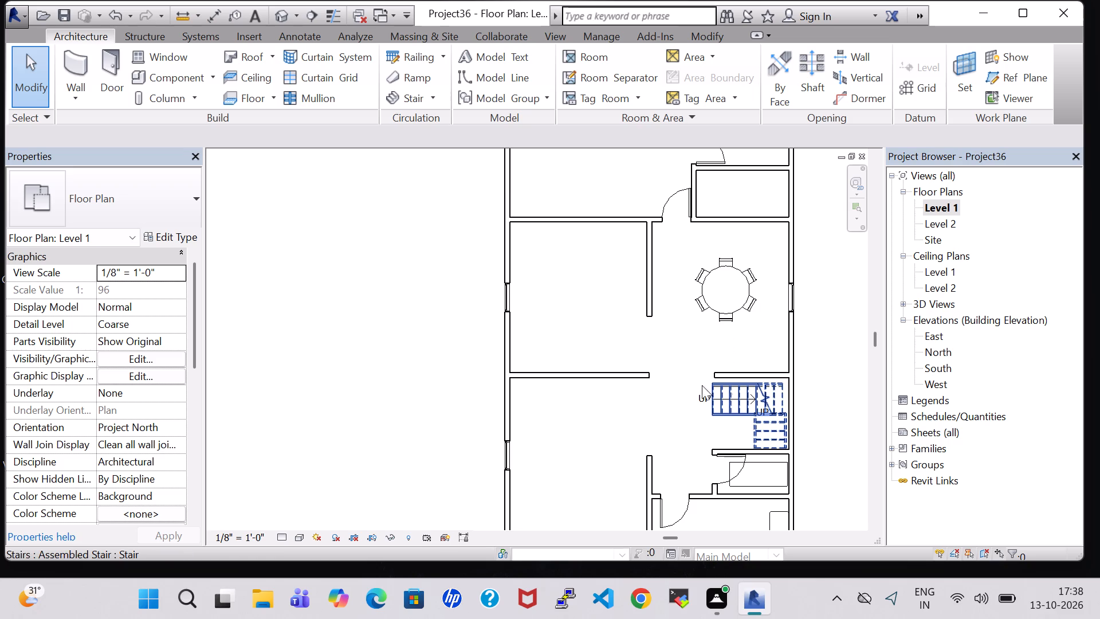
Load the Sink Kitchen-Island family as a component from the Plumbing, Architectural, Fixtures, Sinks library folder.
click(148, 75)
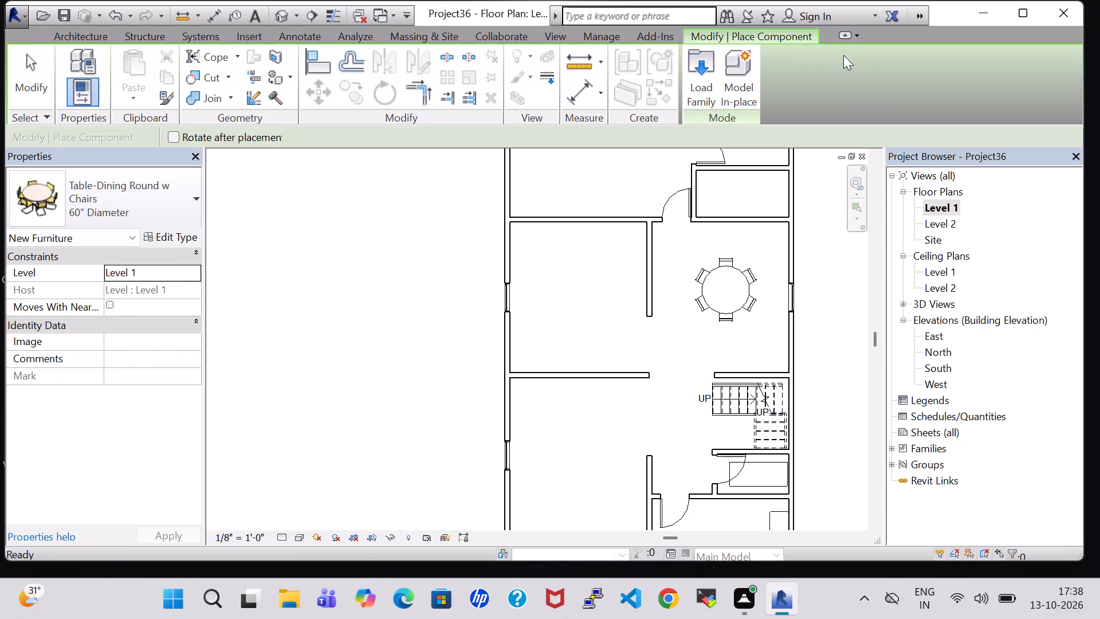
click(703, 73)
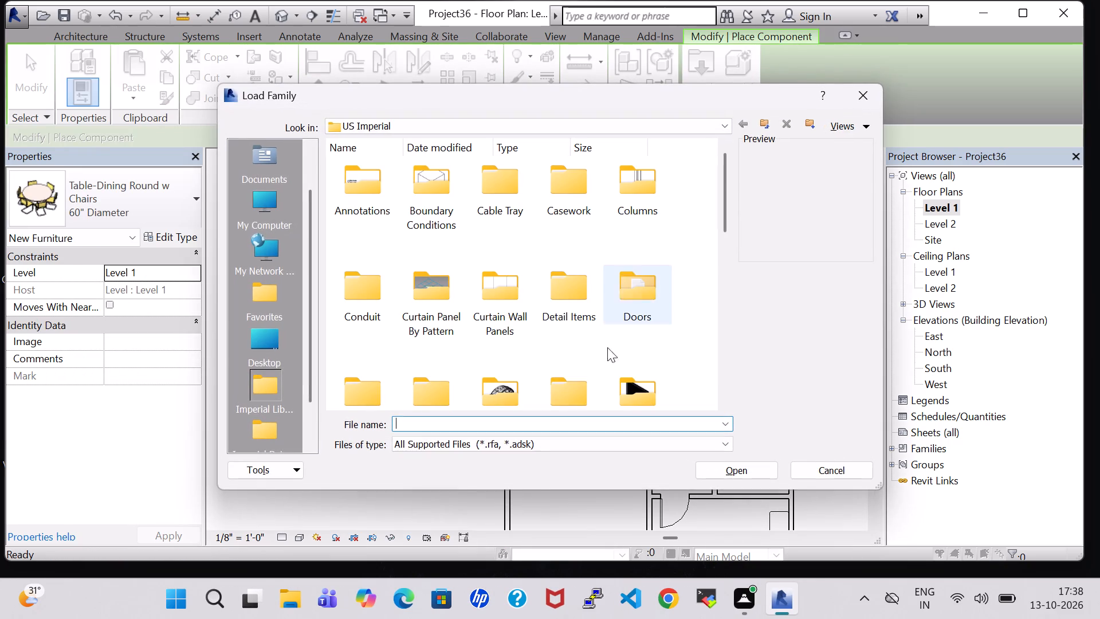
scroll(581, 297, down, 1)
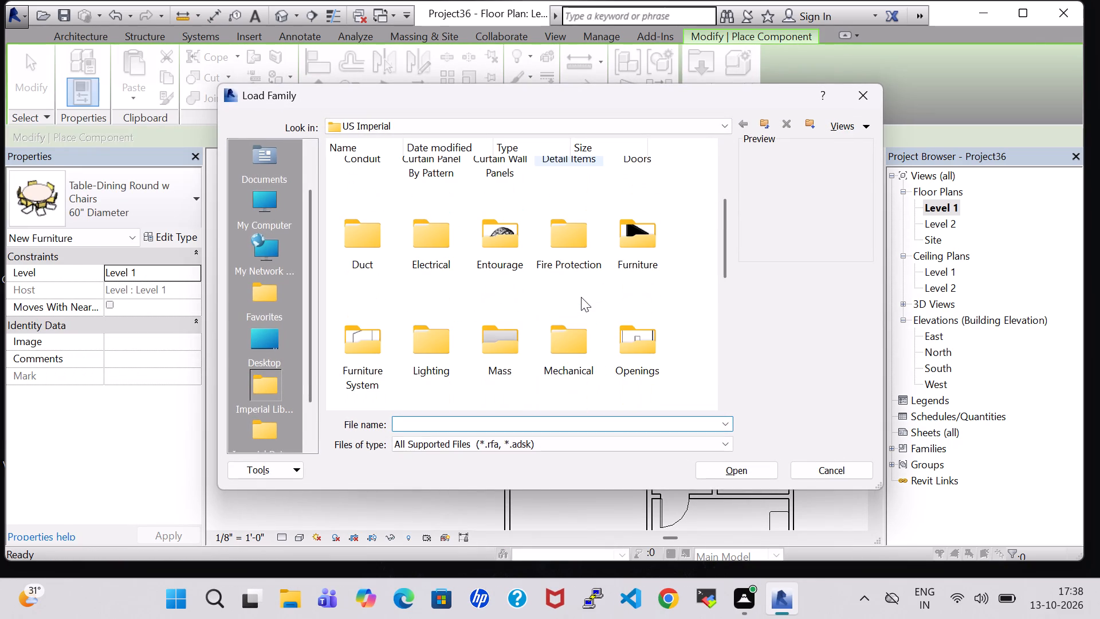
scroll(581, 297, down, 1)
double_click(493, 308)
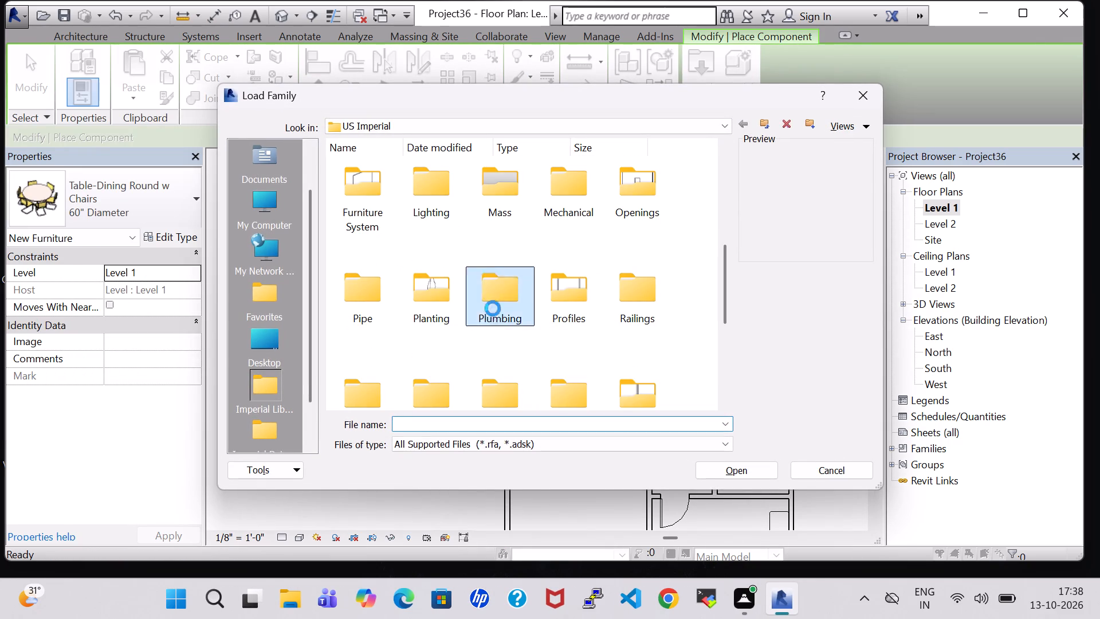
double_click(374, 205)
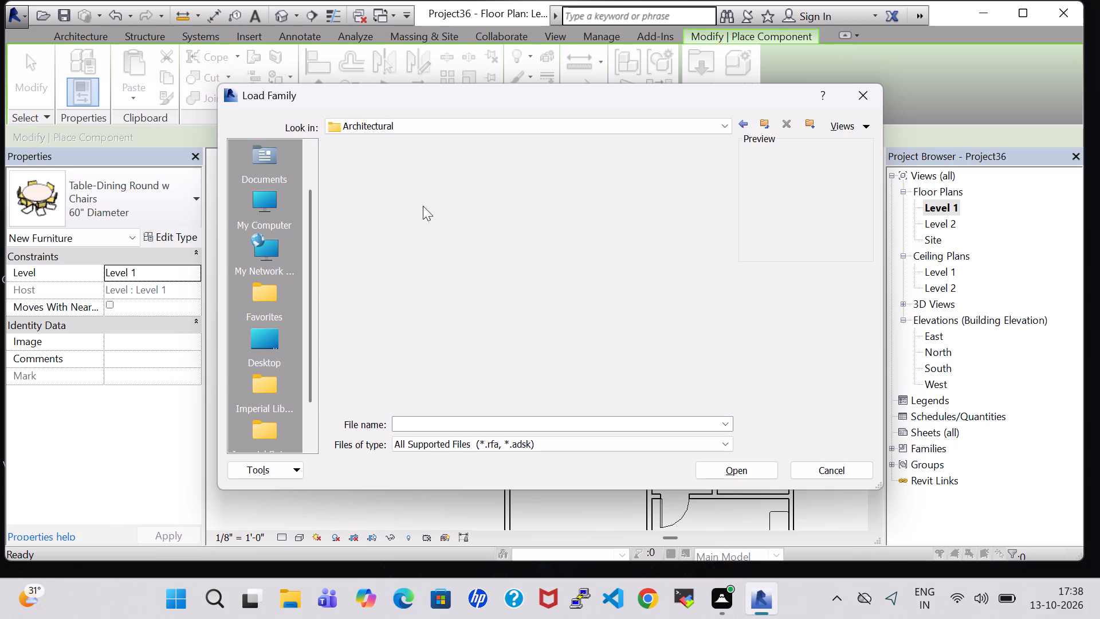
double_click(423, 200)
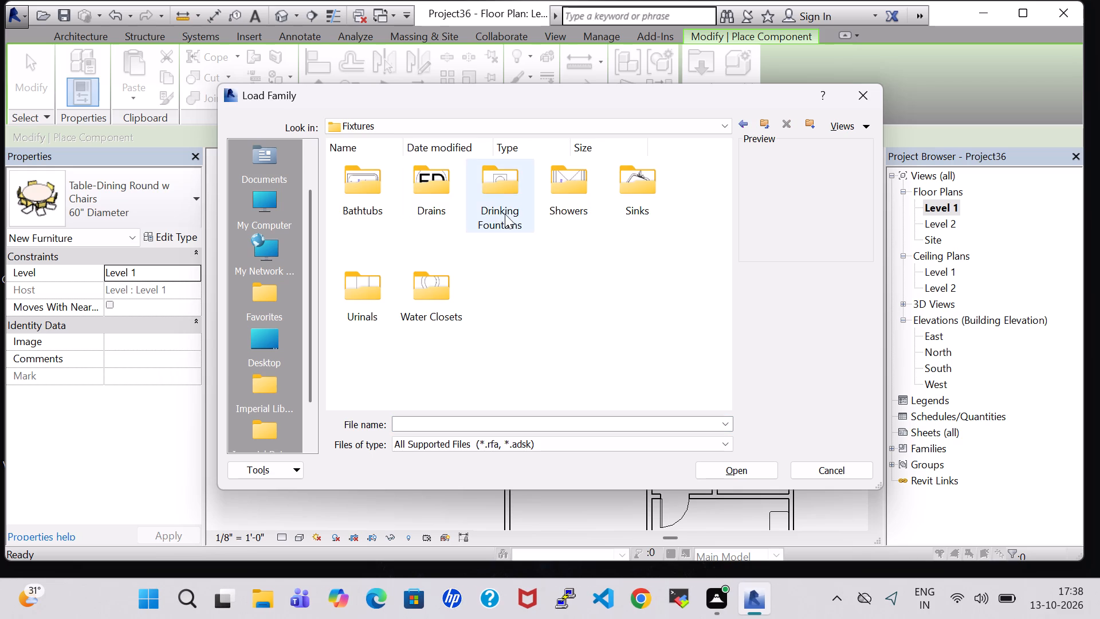
double_click(643, 209)
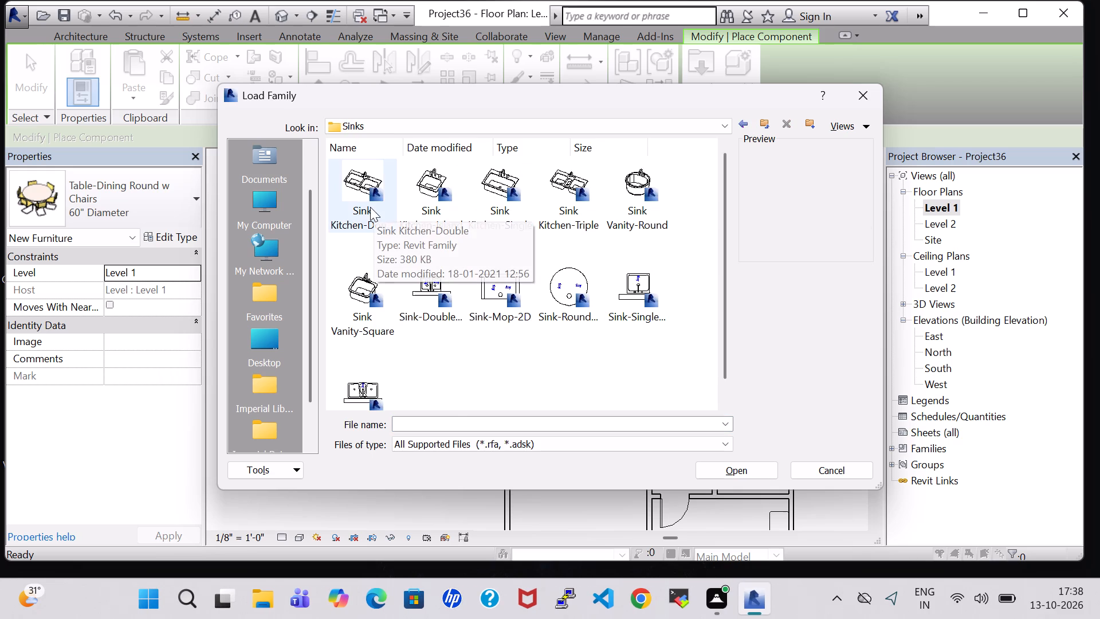
click(418, 207)
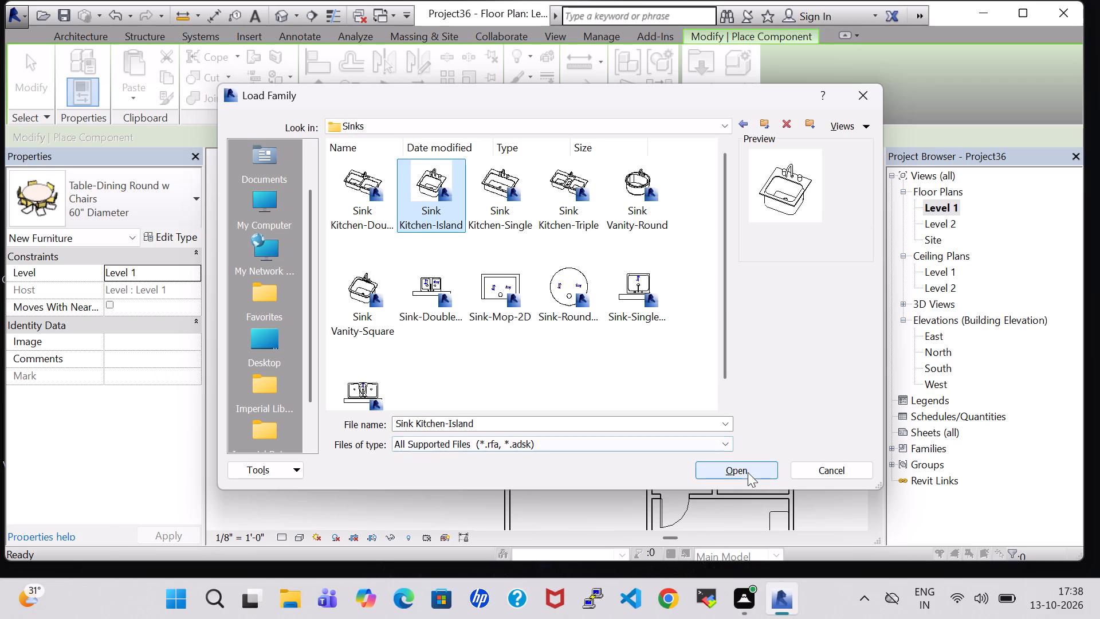
click(748, 472)
Rotate the 18" x 18" sink so its faucet side faces the east wall and position it in the dining room's southeast corner, north of the stair.
scroll(736, 378, up, 5)
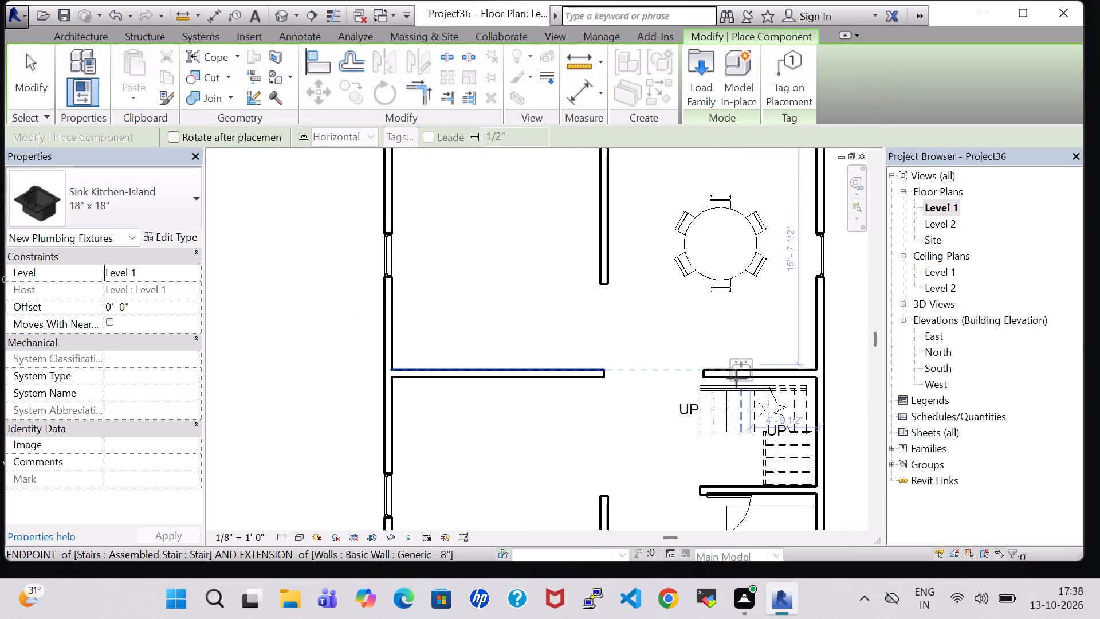
scroll(736, 378, up, 3)
key(space)
key(space)
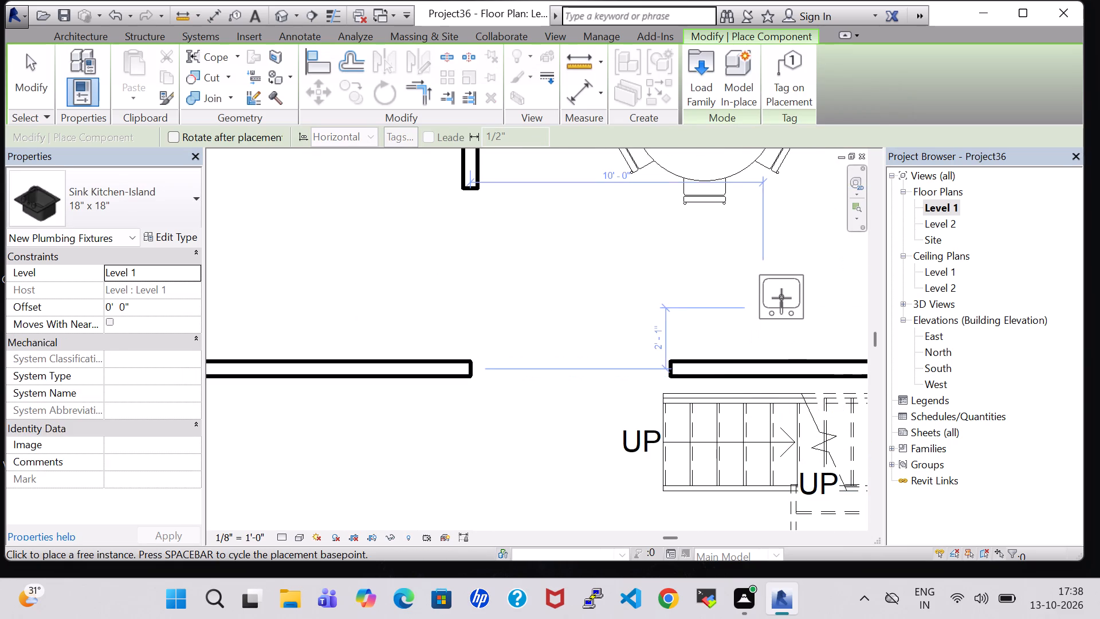
key(space)
middle_drag(781, 298, 582, 297)
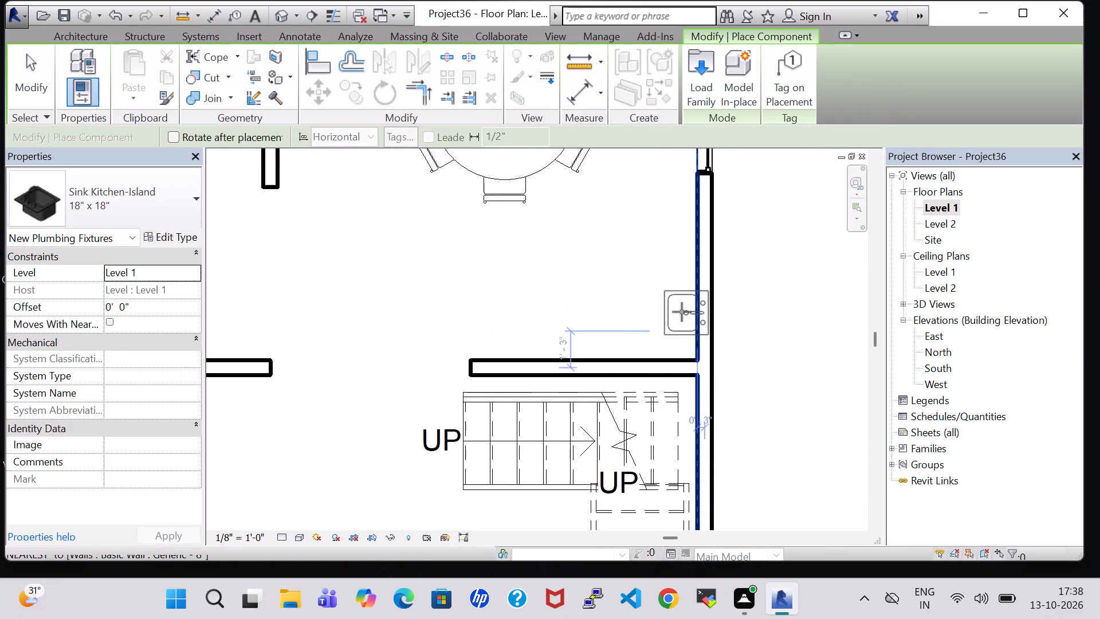
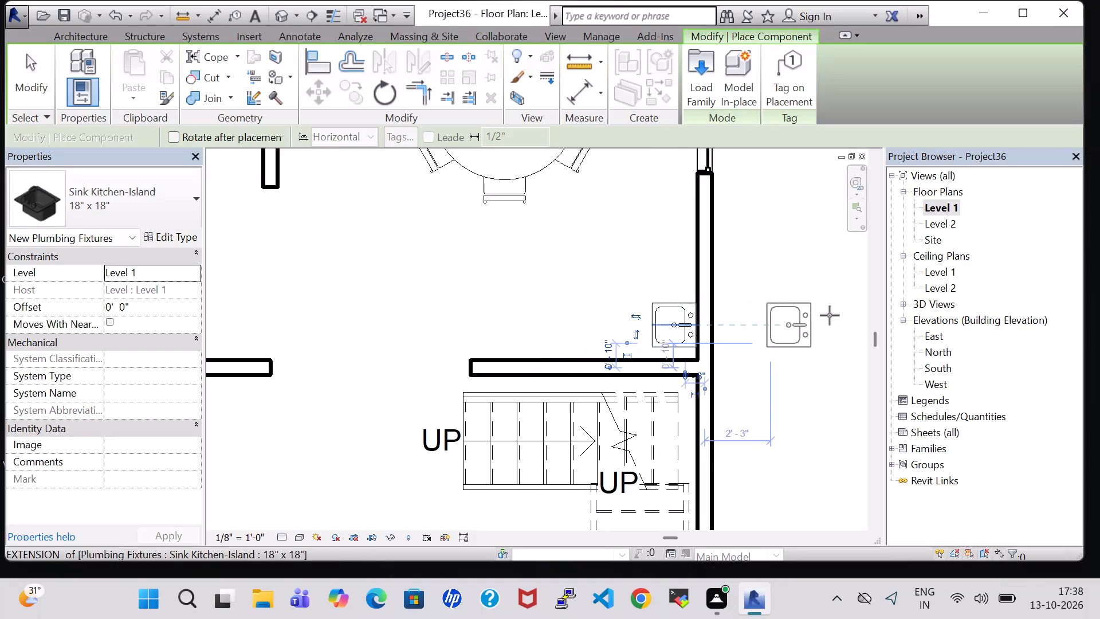
Set the kitchen sink's offset to 1' 0" above Level 1.
key(Escape)
key(Escape)
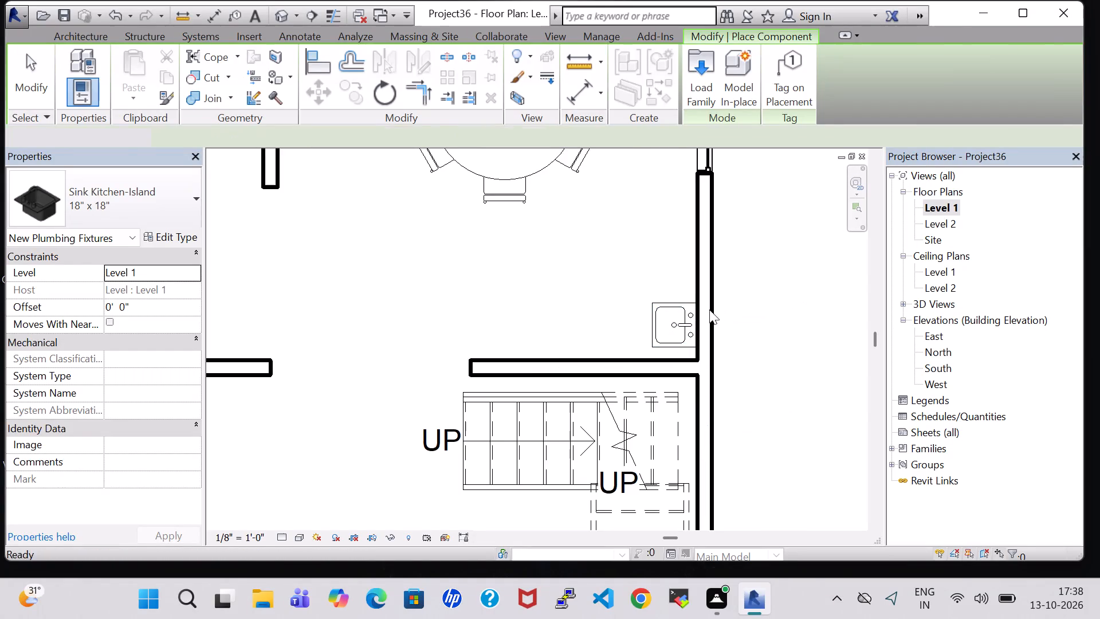
click(672, 309)
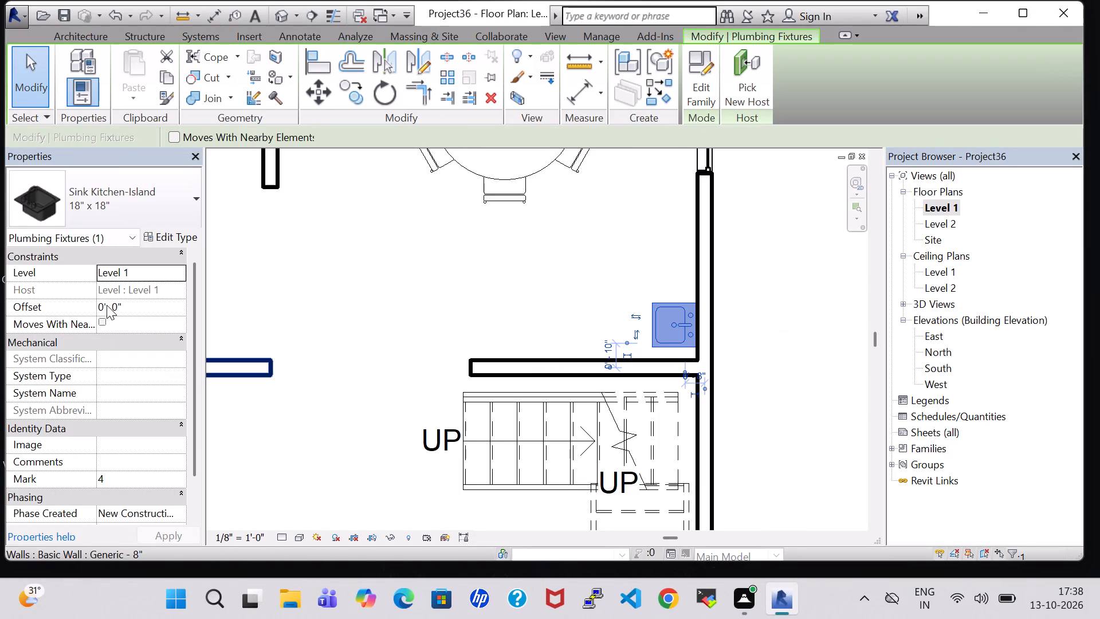
click(107, 305)
key(Left)
key(BackSpace)
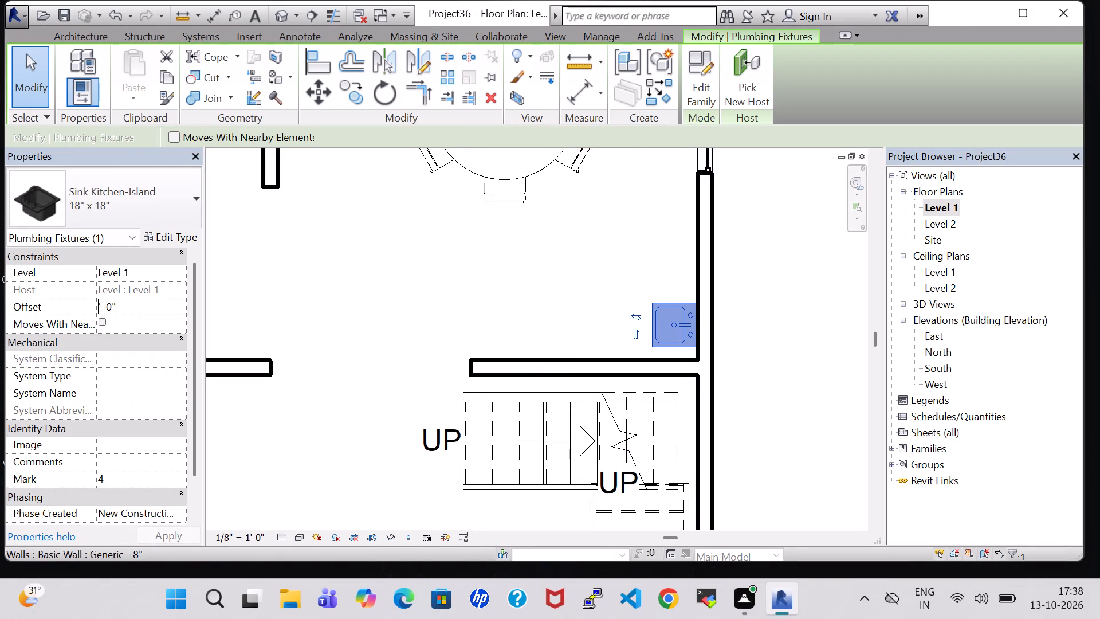
key(1)
key(Return)
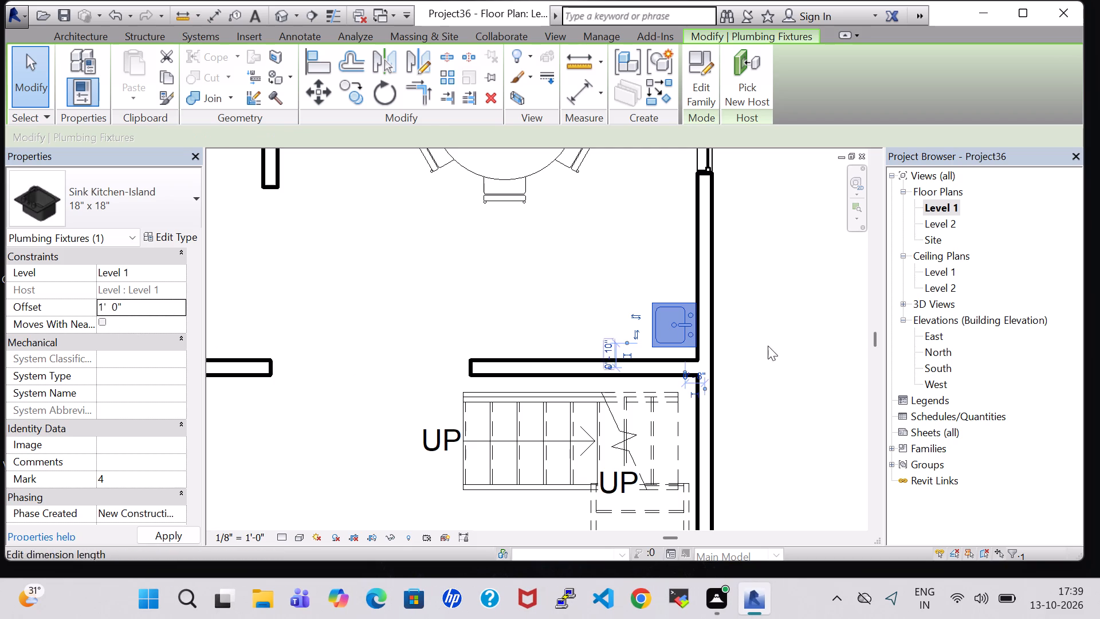
click(805, 344)
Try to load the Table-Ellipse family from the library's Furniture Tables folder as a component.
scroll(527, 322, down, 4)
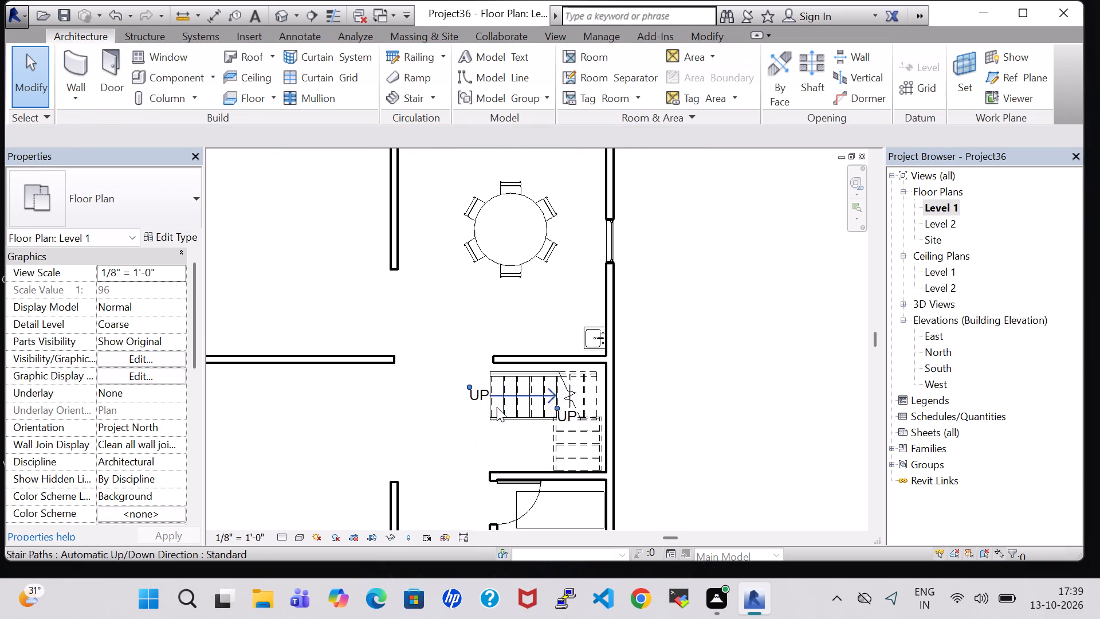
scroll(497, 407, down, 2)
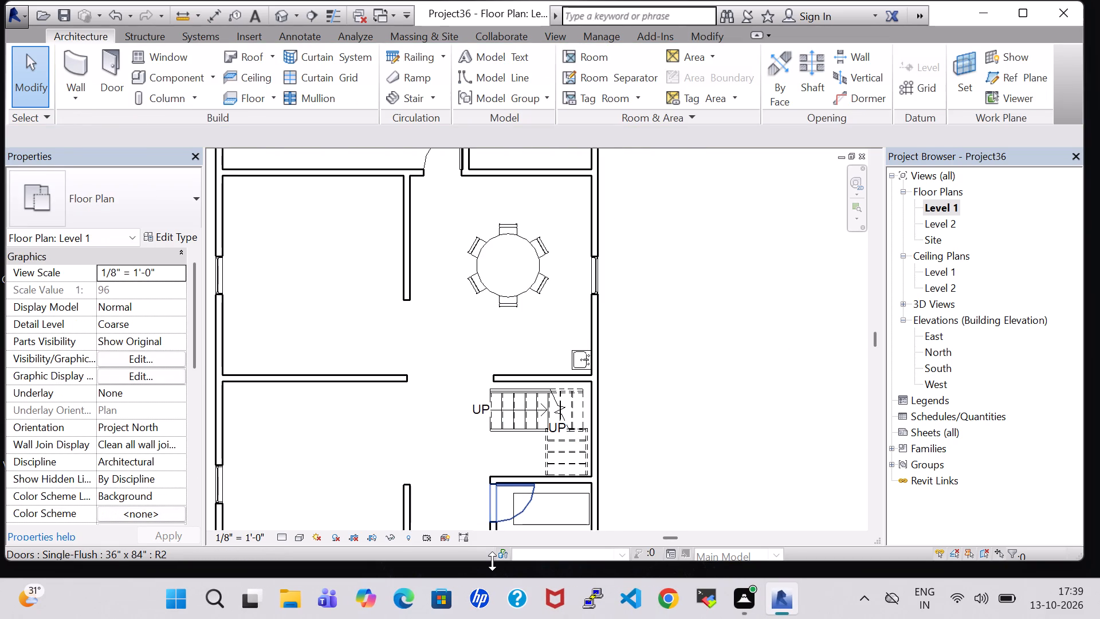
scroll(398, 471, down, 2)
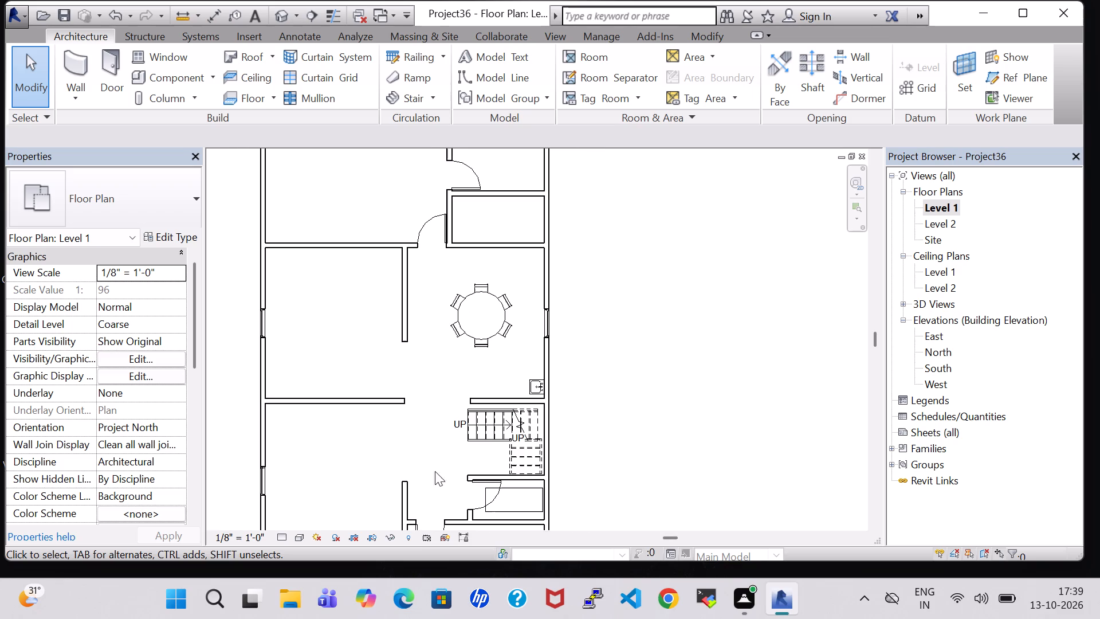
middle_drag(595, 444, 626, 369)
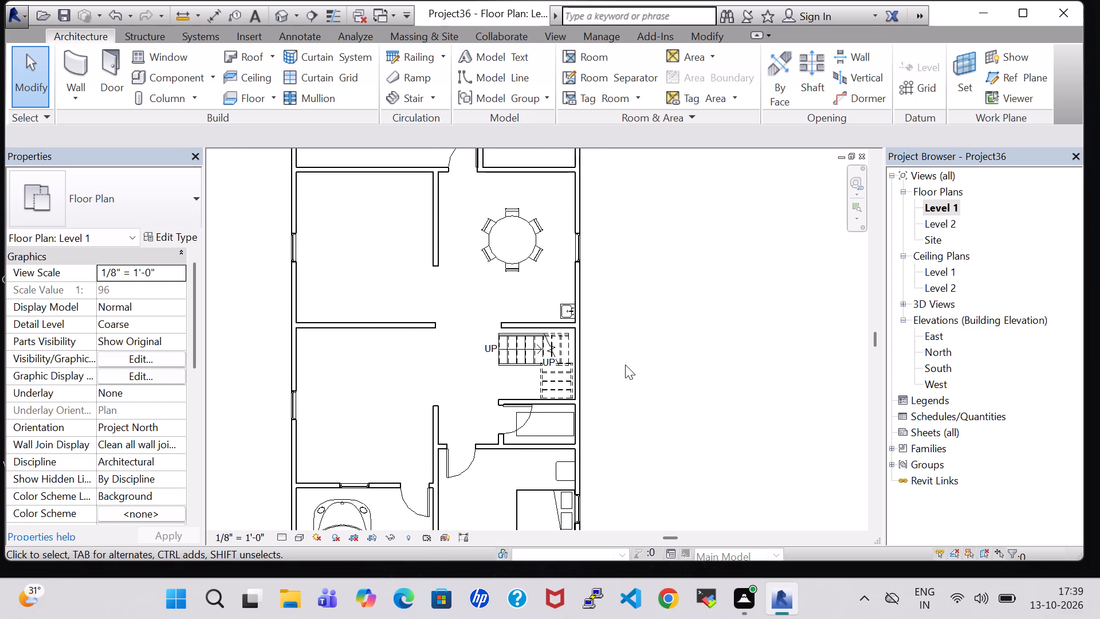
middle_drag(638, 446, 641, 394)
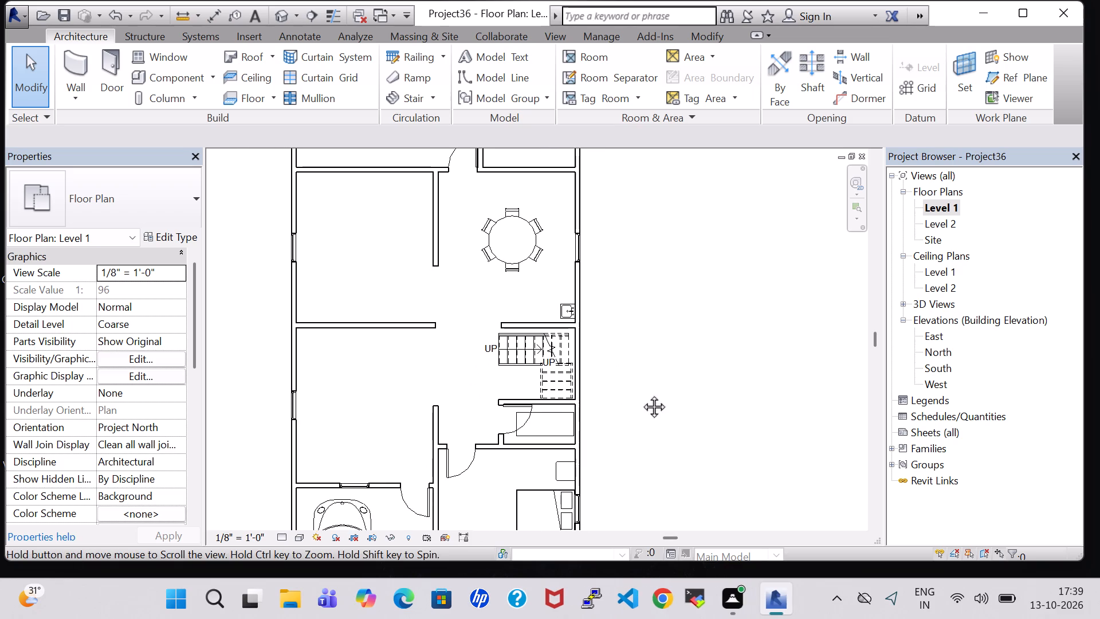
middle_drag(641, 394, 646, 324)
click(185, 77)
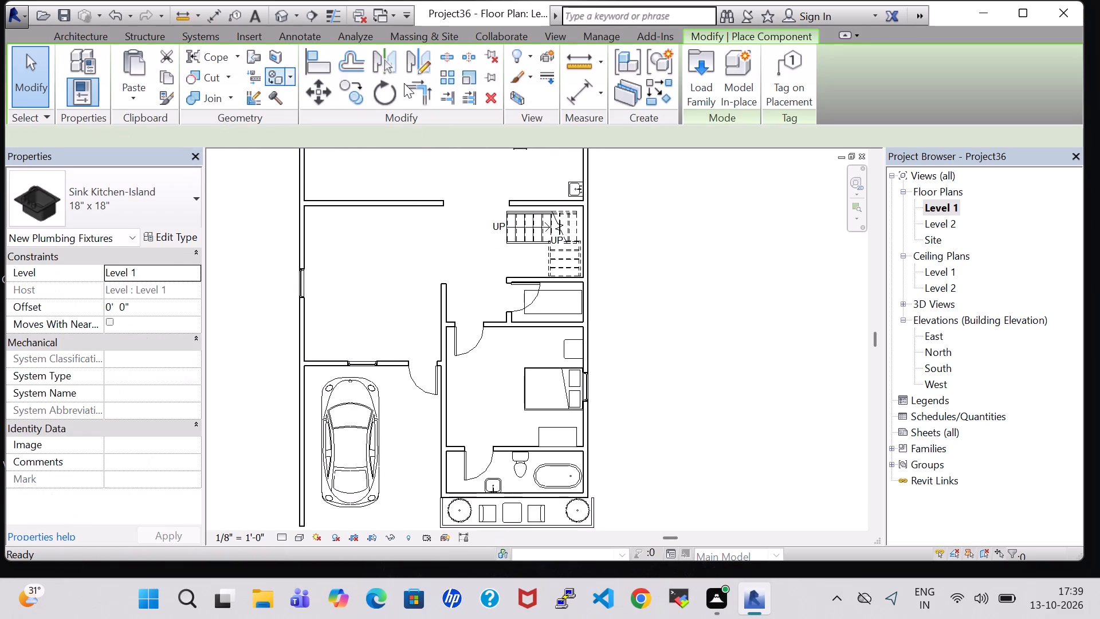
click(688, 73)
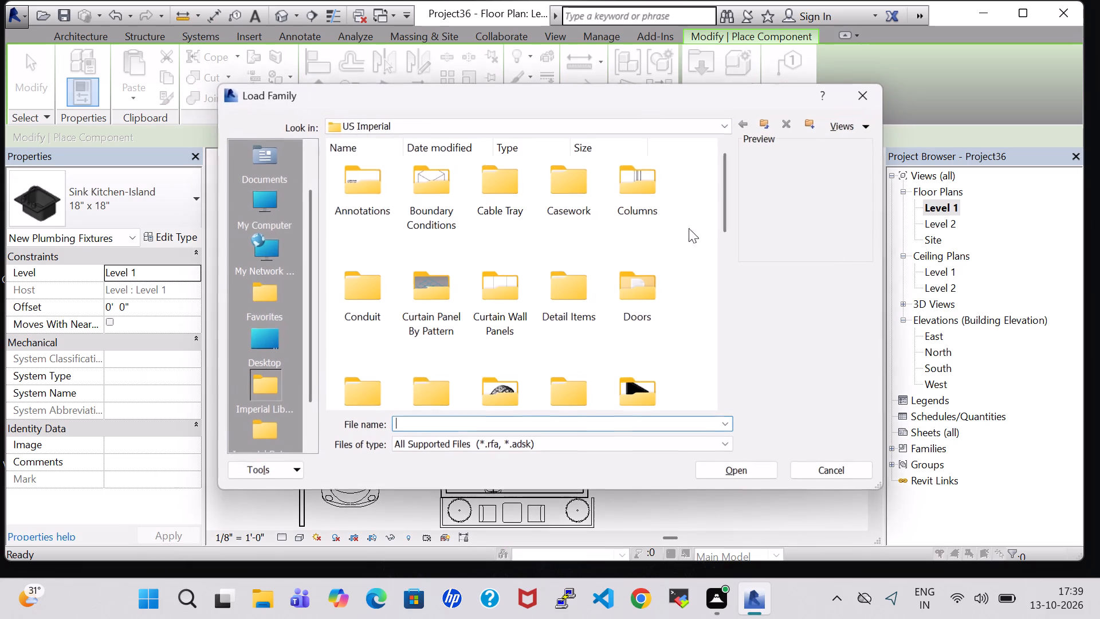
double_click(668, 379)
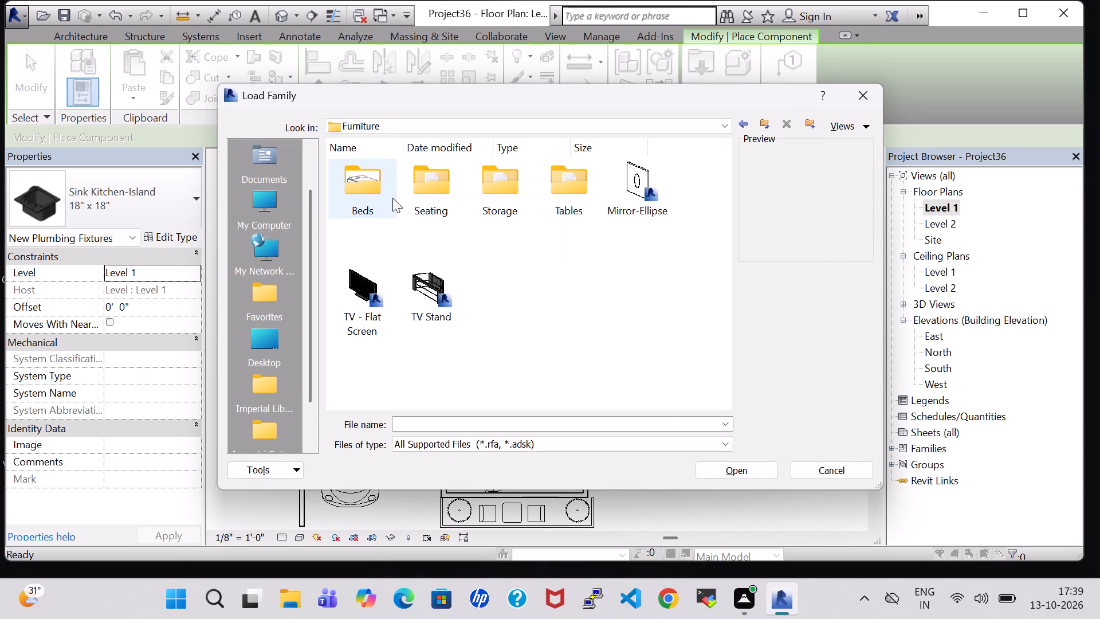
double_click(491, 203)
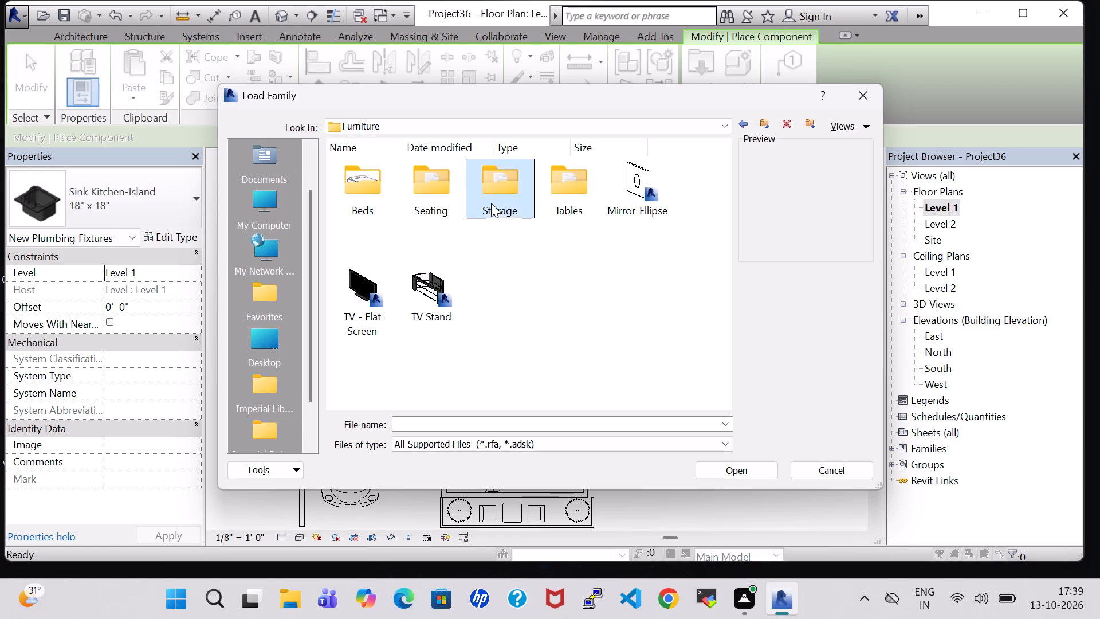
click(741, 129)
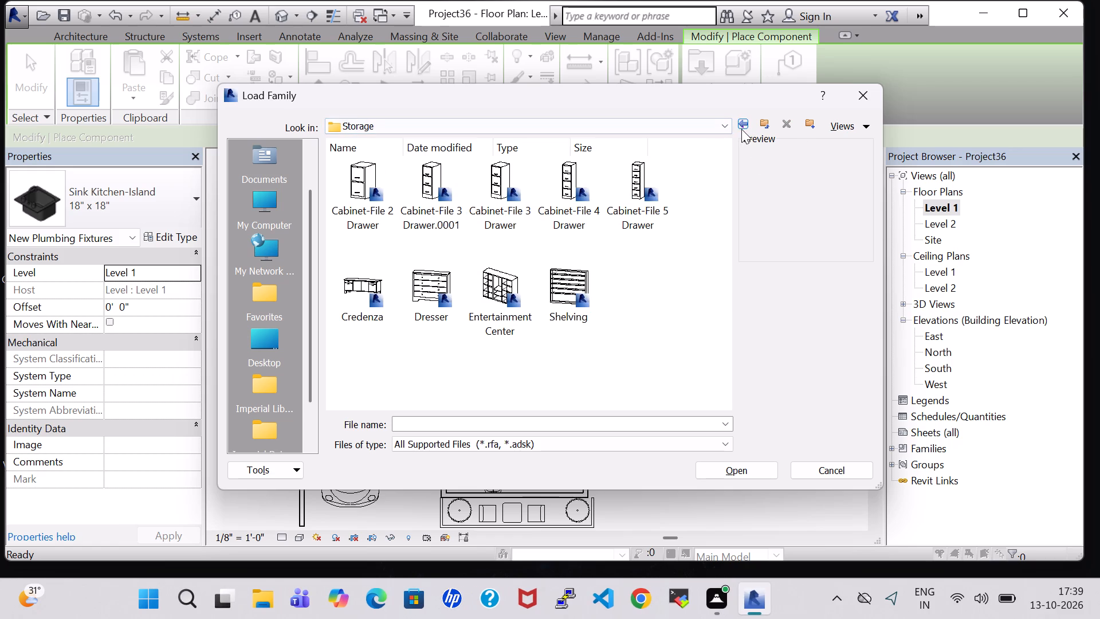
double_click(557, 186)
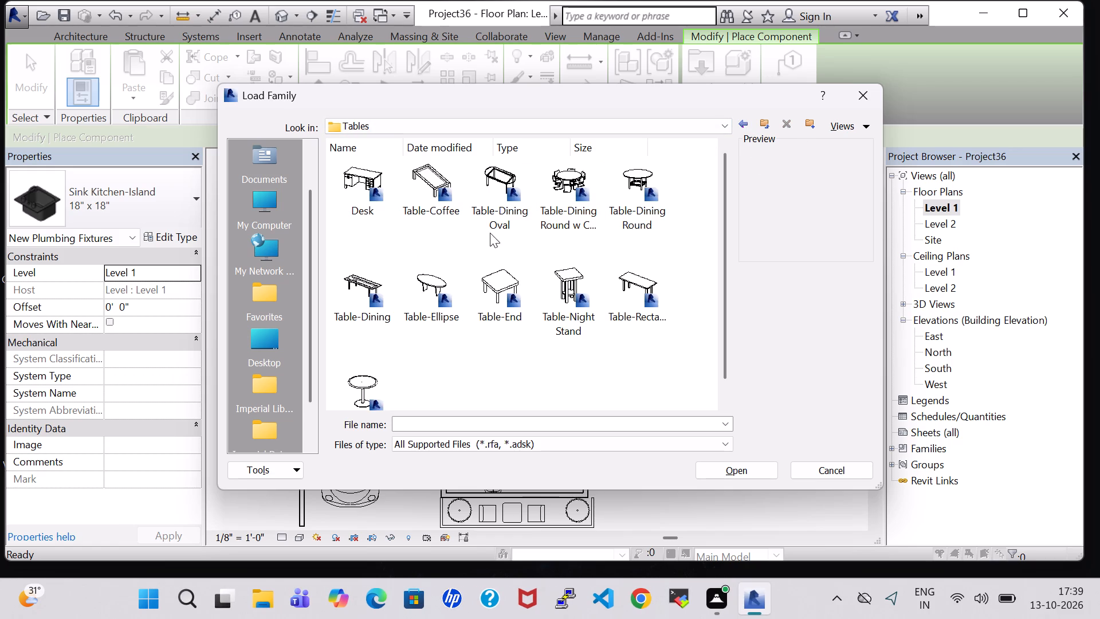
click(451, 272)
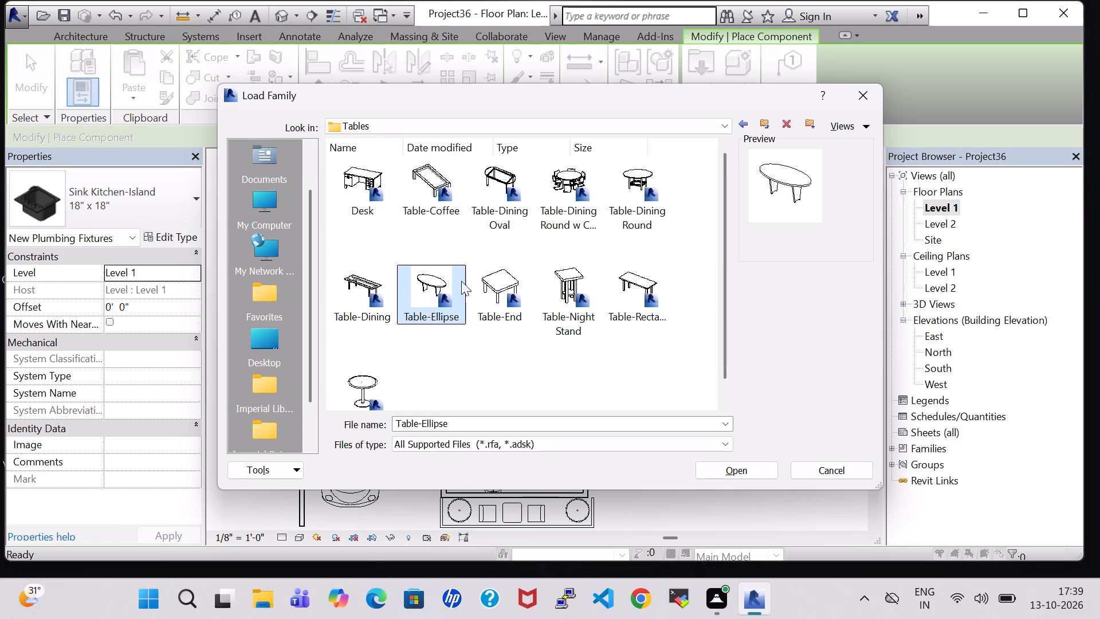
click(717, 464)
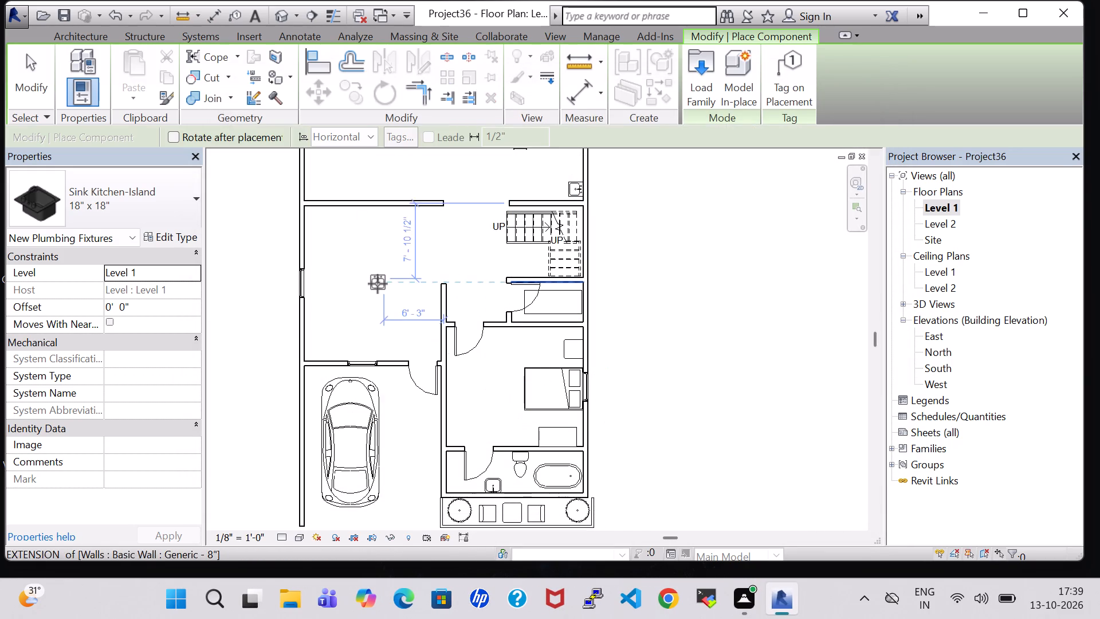
Load the Table-Dining Oval family and place one 36" x 72" table, turned lengthwise north-south, in the room behind the garage.
click(693, 97)
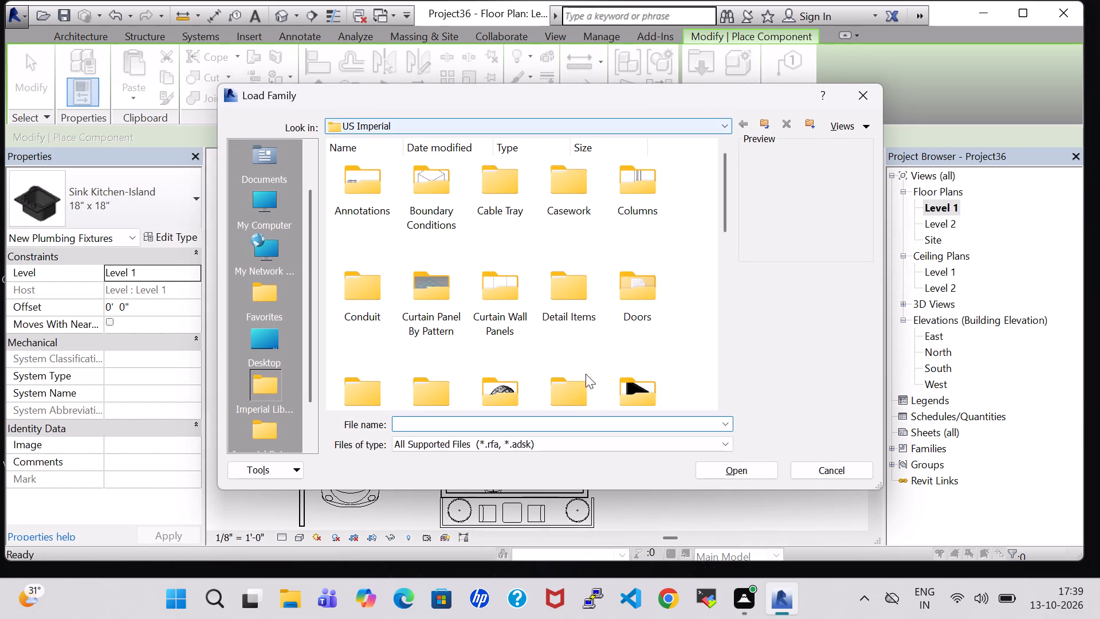
double_click(627, 393)
double_click(570, 201)
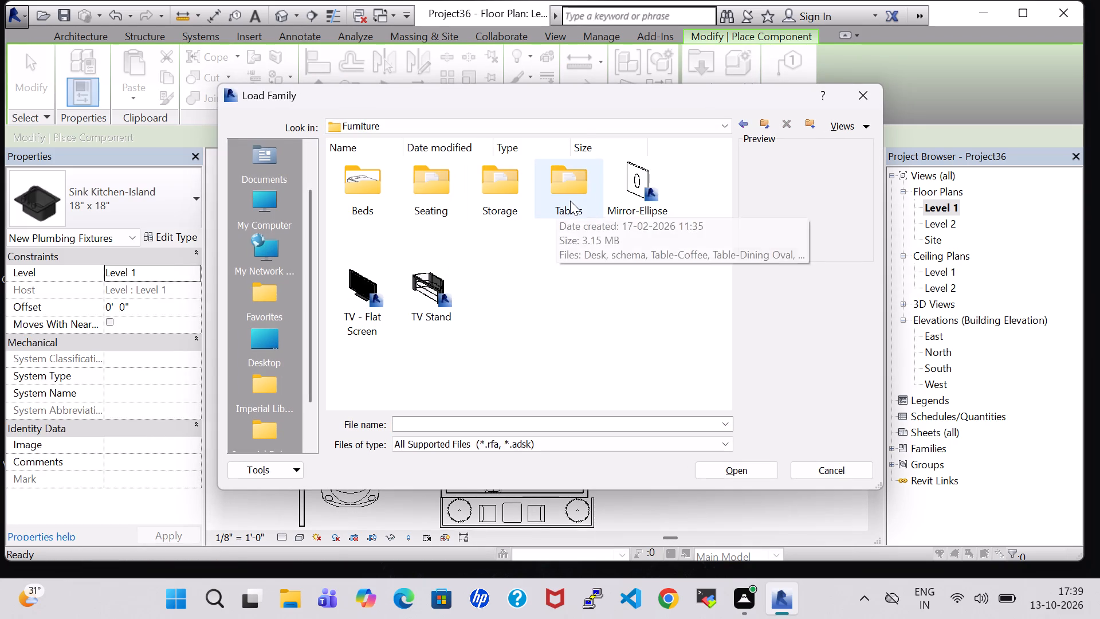
click(442, 276)
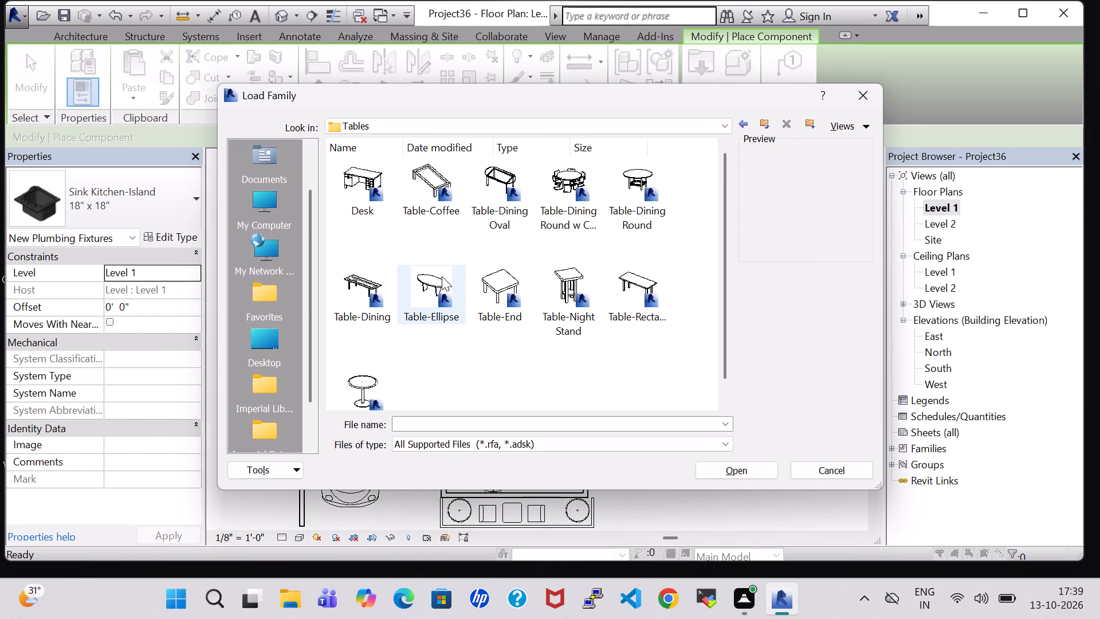
click(486, 195)
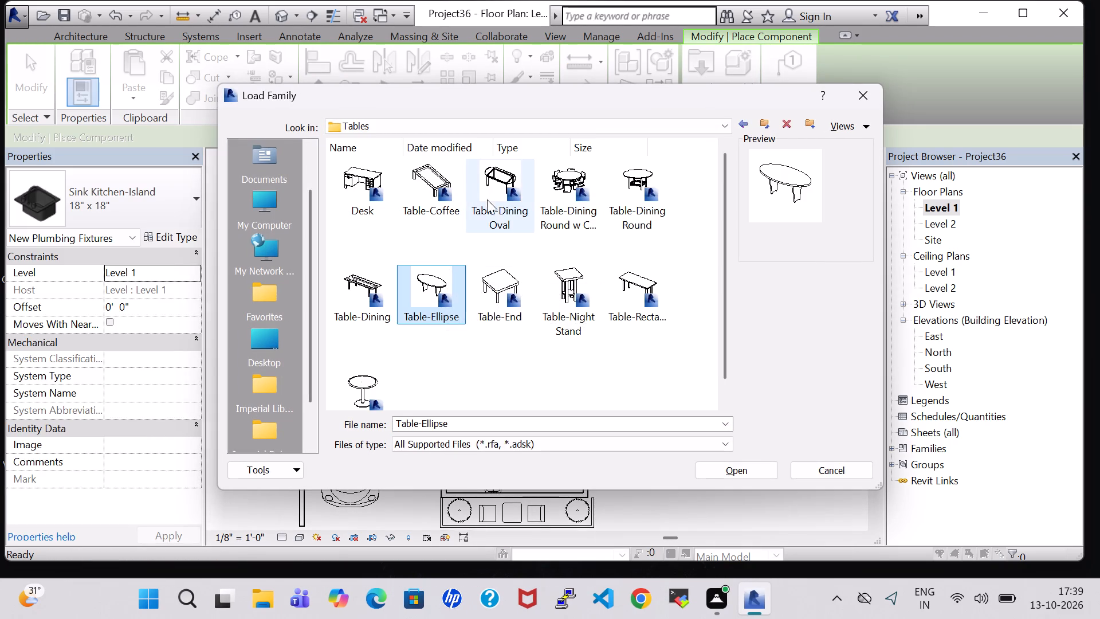
click(754, 460)
click(754, 469)
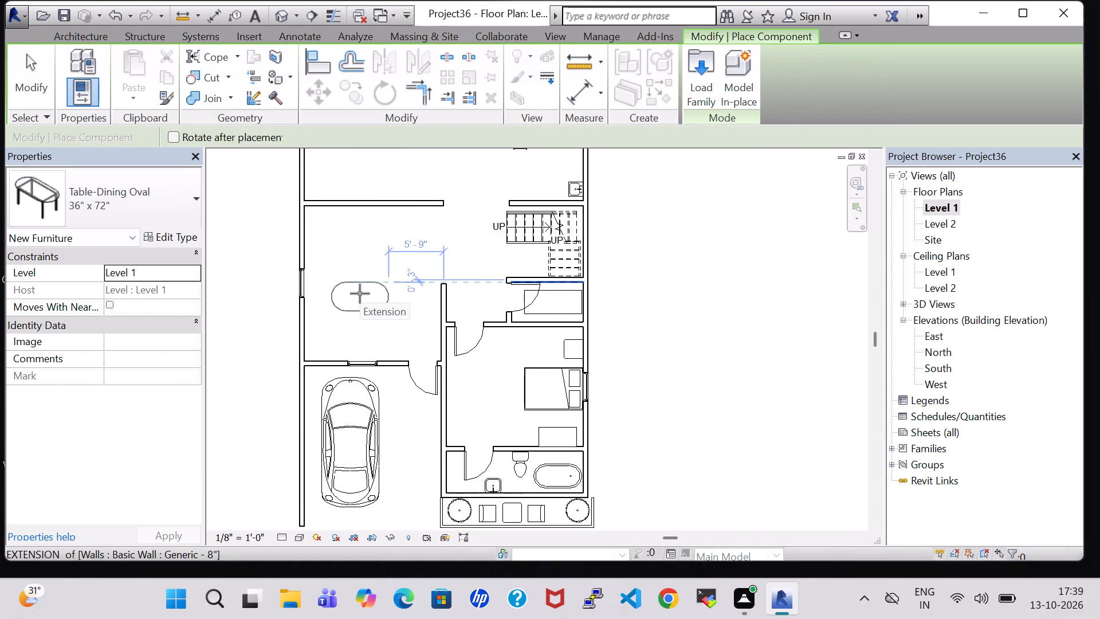
key(space)
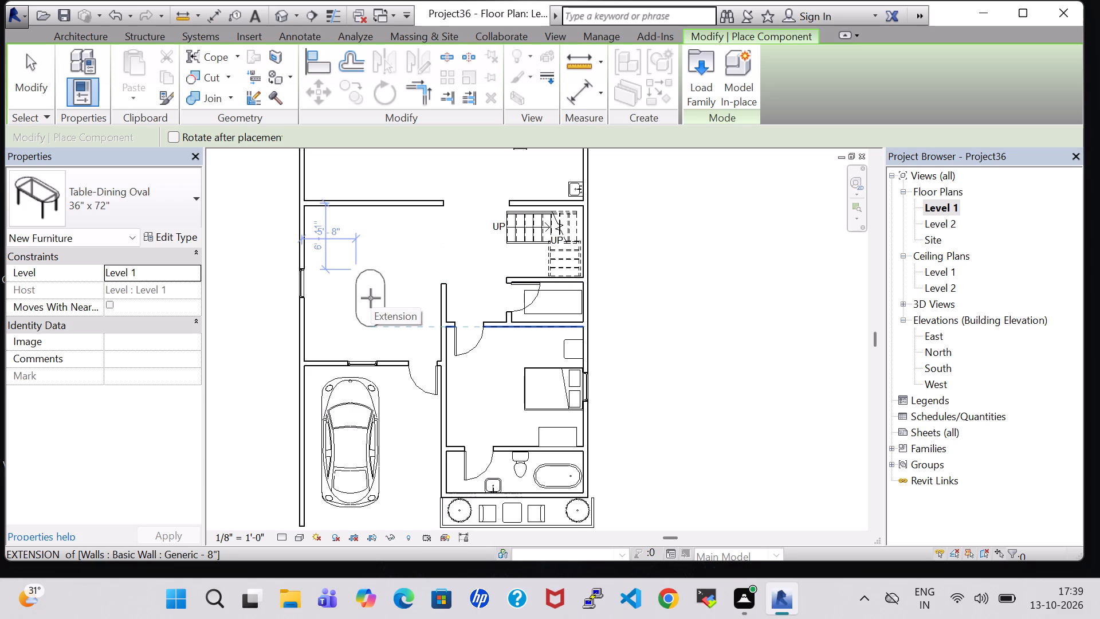
click(371, 298)
key(Escape)
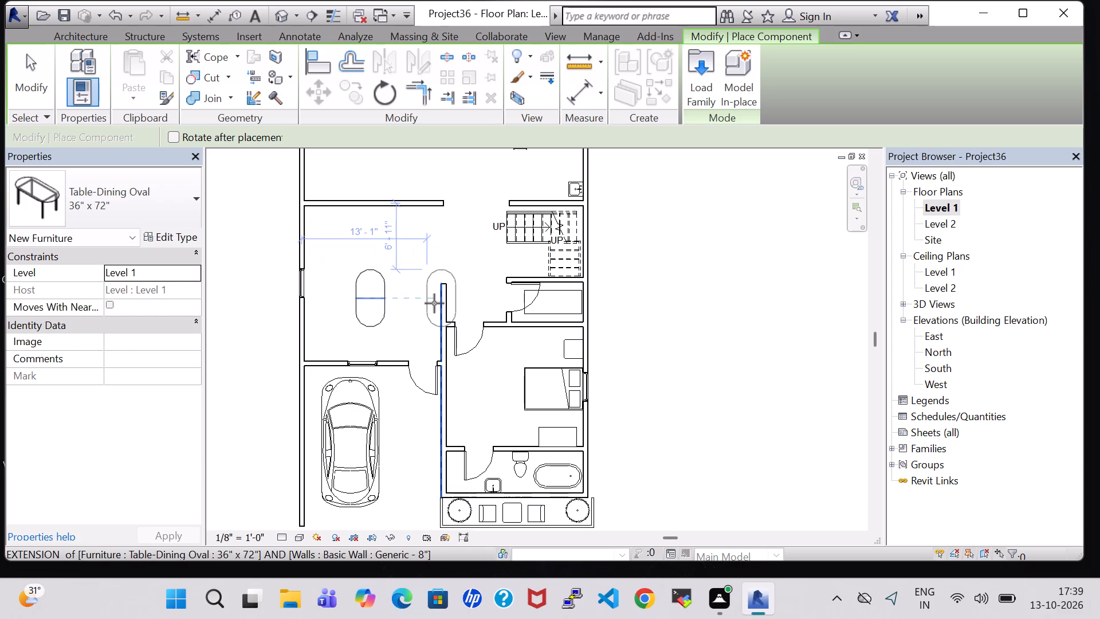
key(Escape)
Load the Sofa-Corbu family from Furniture Seating and place one sofa against the west wall's window, facing the oval table.
click(159, 84)
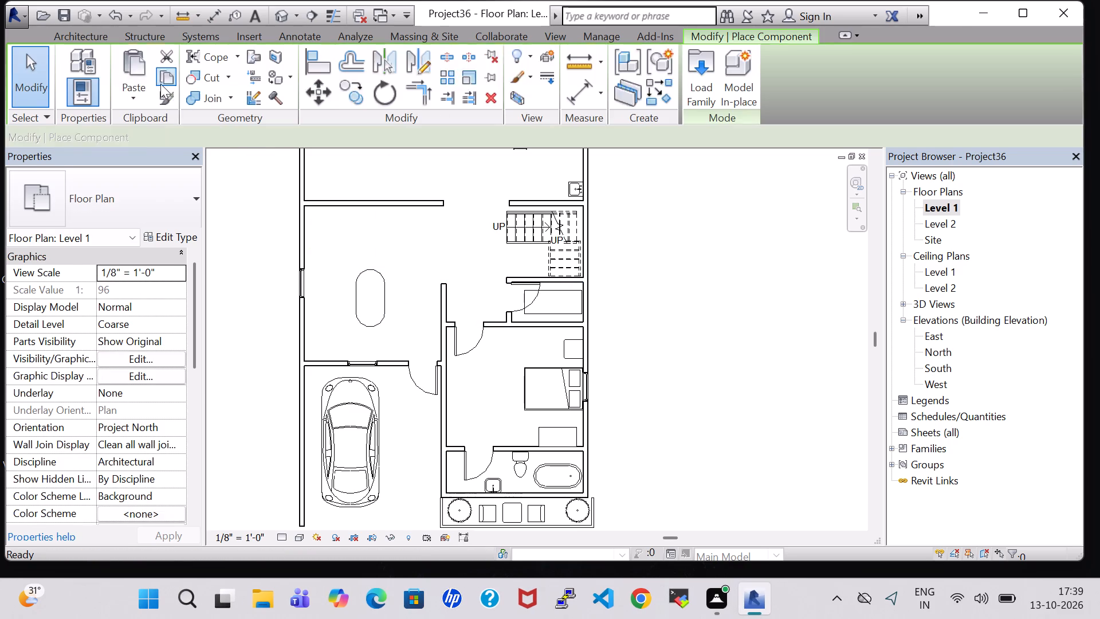
click(706, 89)
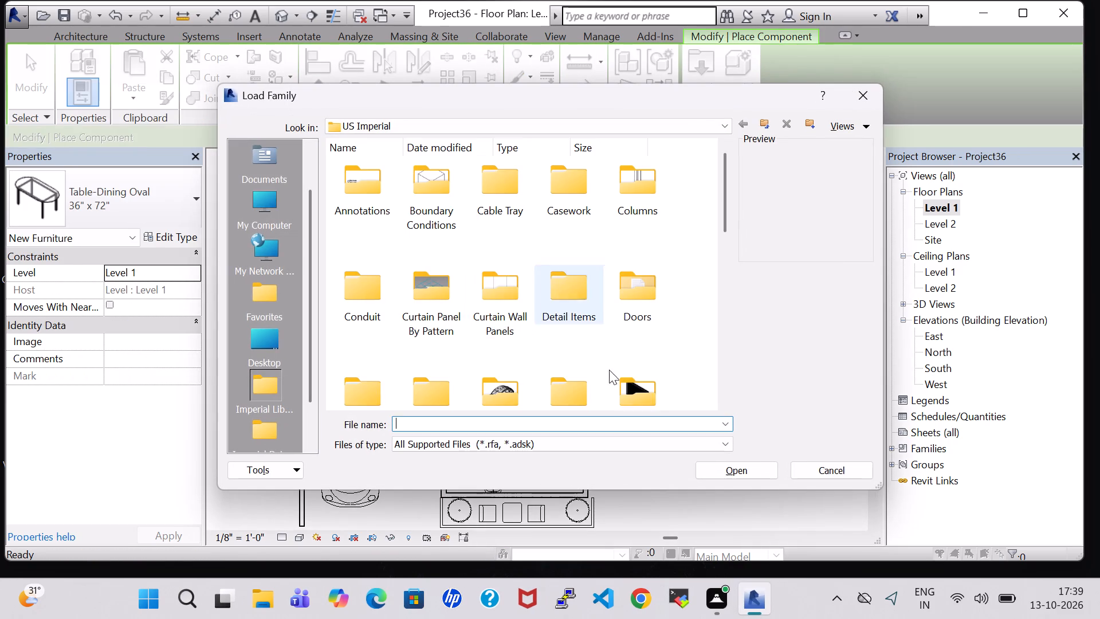
double_click(632, 385)
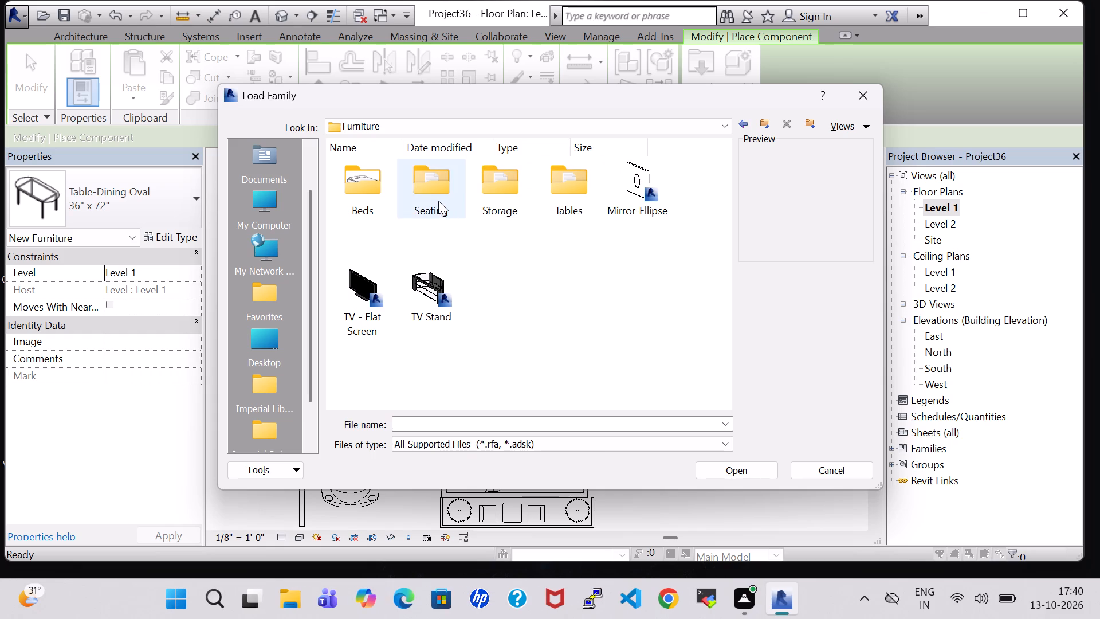
double_click(438, 201)
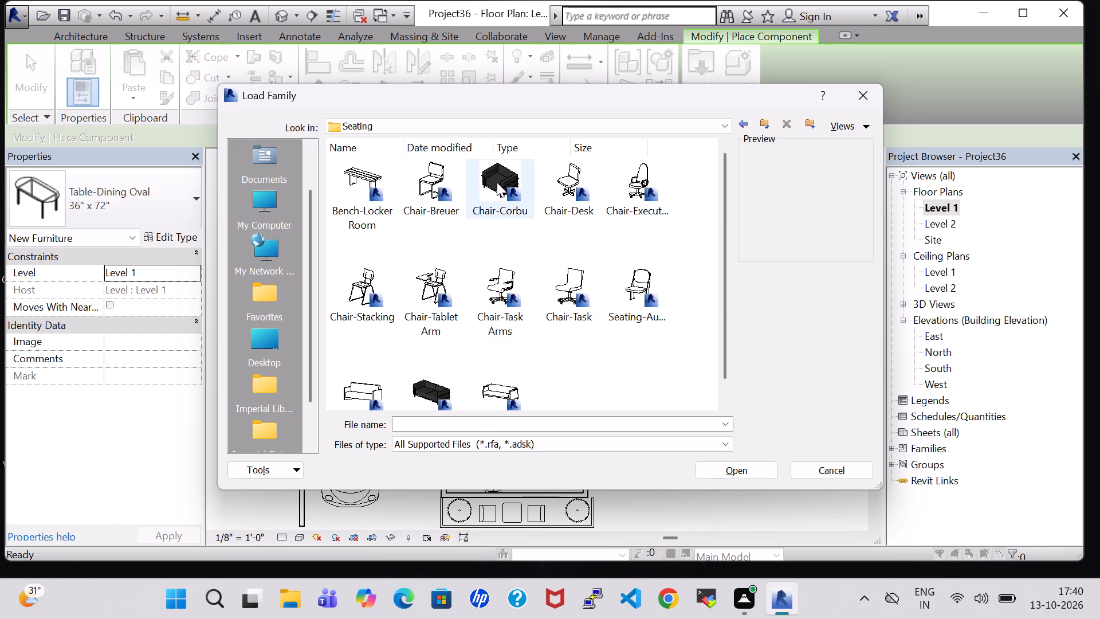
click(441, 386)
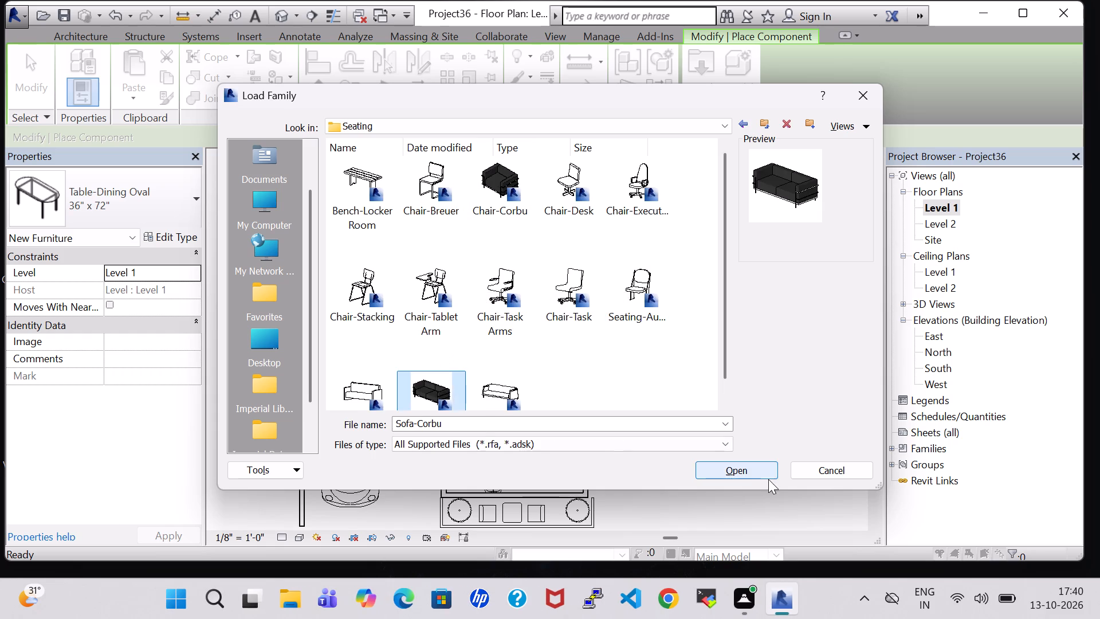
click(739, 469)
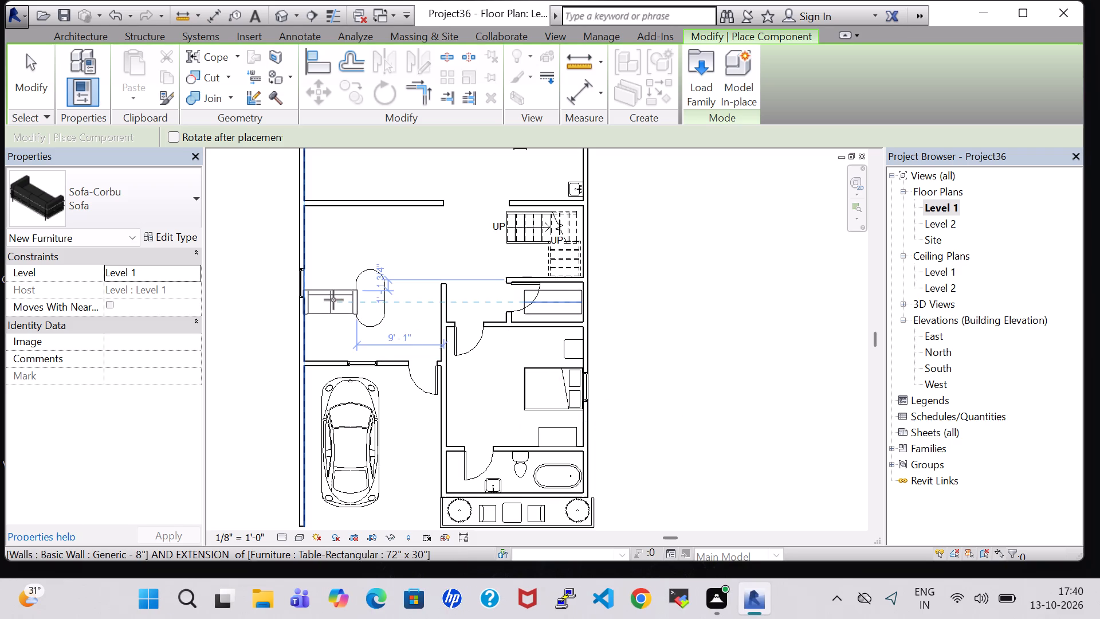
key(space)
key(space)
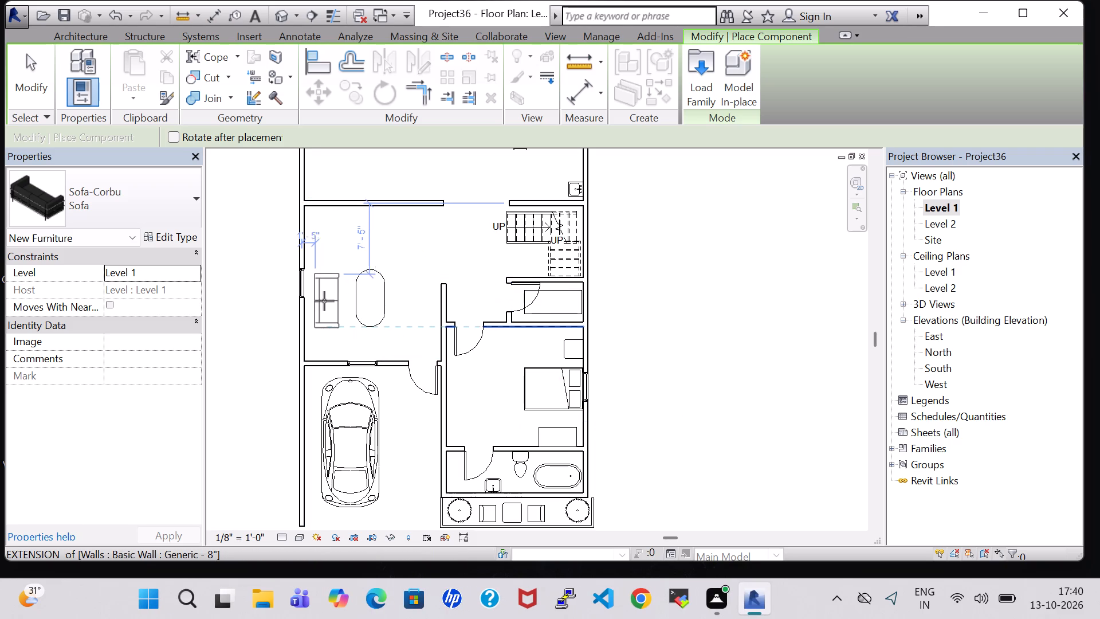
scroll(322, 301, up, 4)
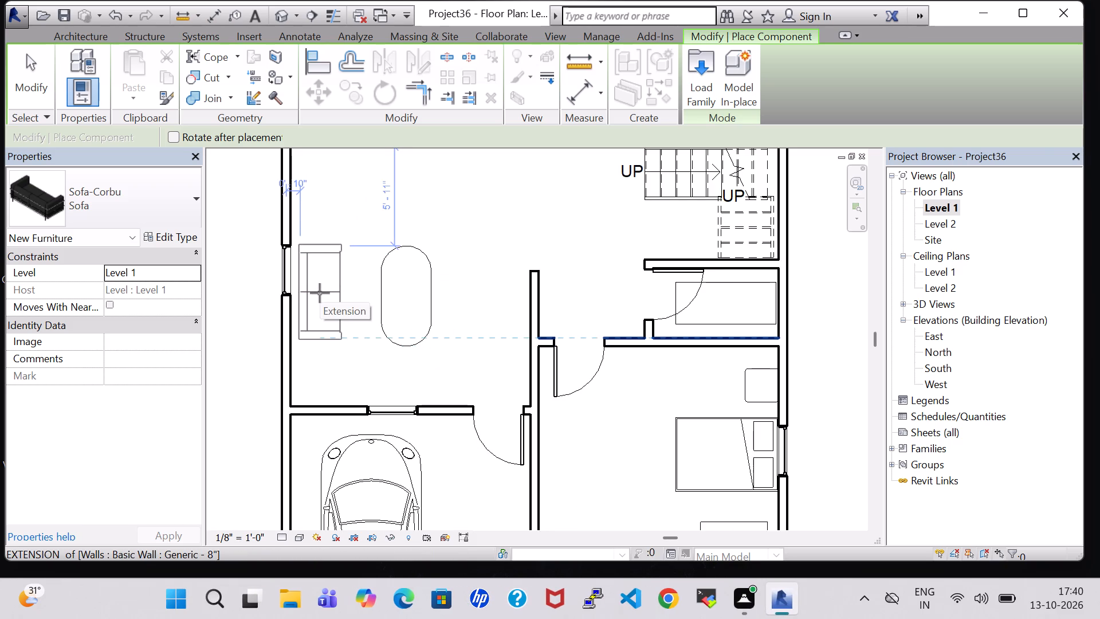
click(317, 293)
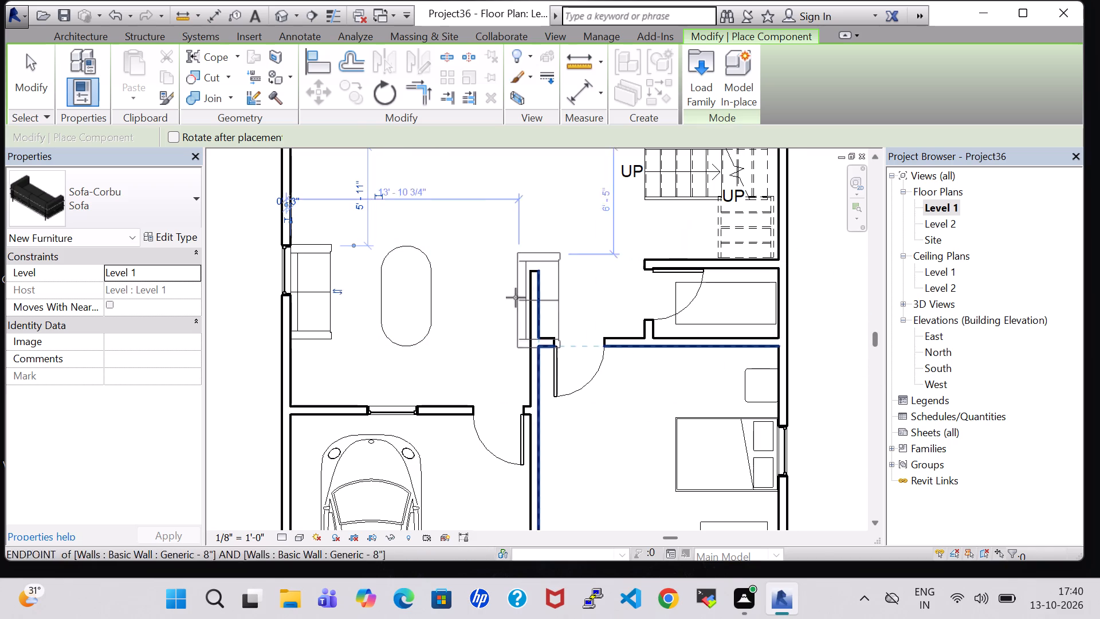
key(Escape)
key(Escape)
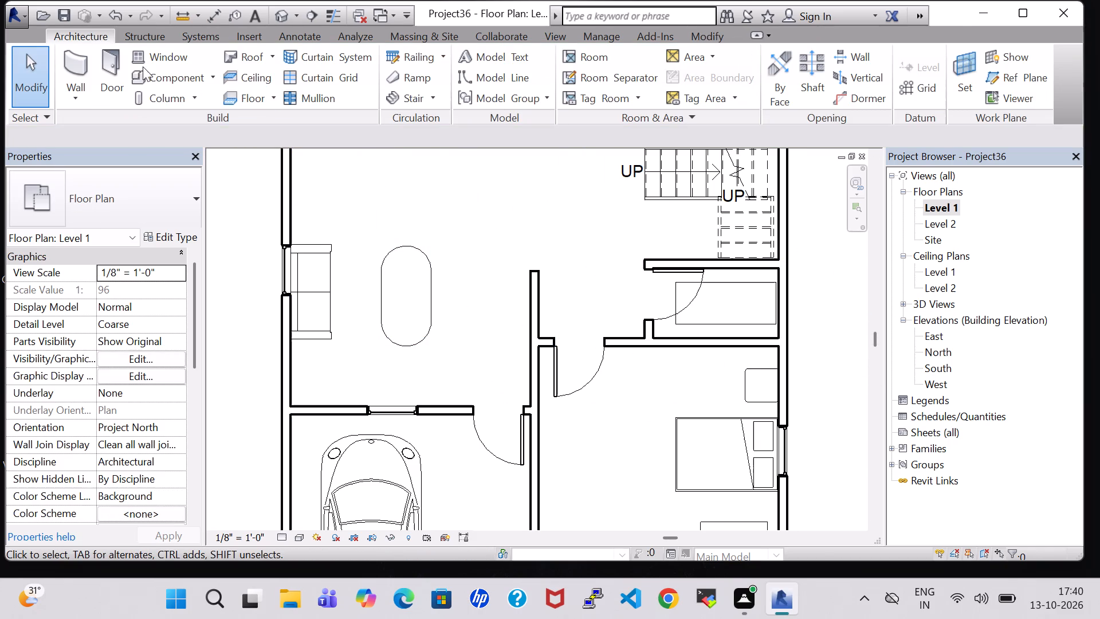
Load the Chair-Corbu family from Furniture Seating and place one chair at the south wall's window, facing the oval table.
click(148, 71)
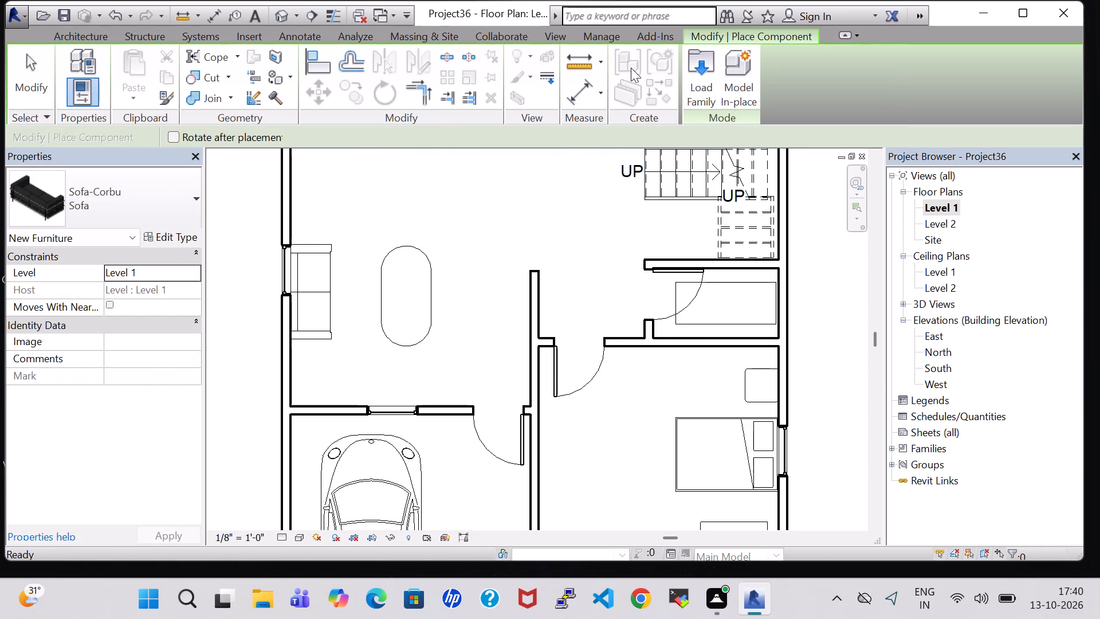
click(694, 76)
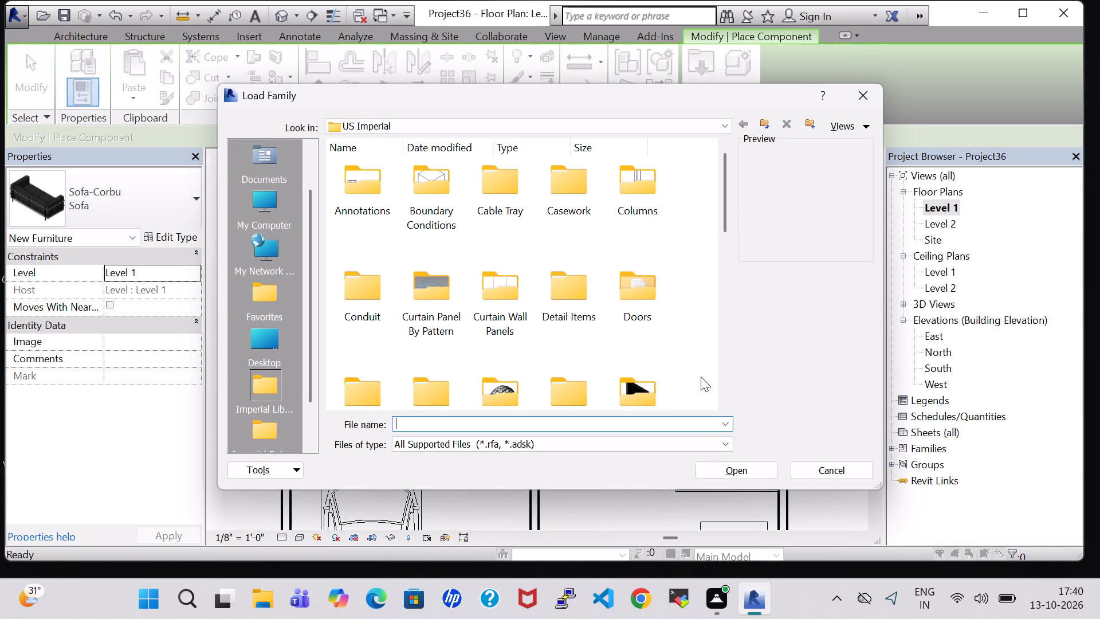
double_click(659, 396)
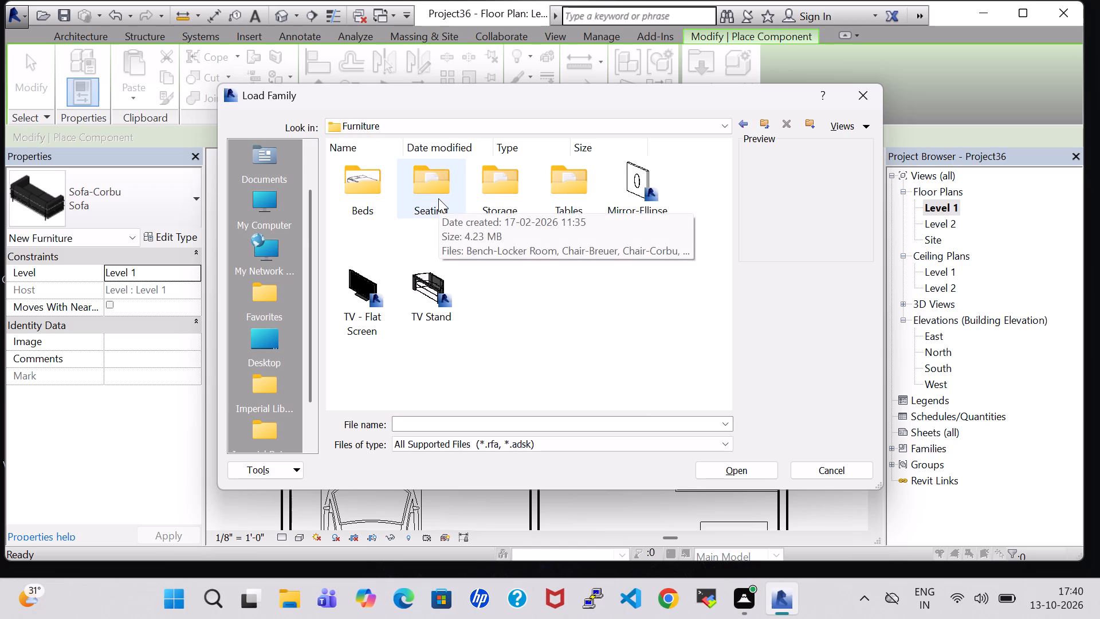
double_click(438, 198)
click(443, 378)
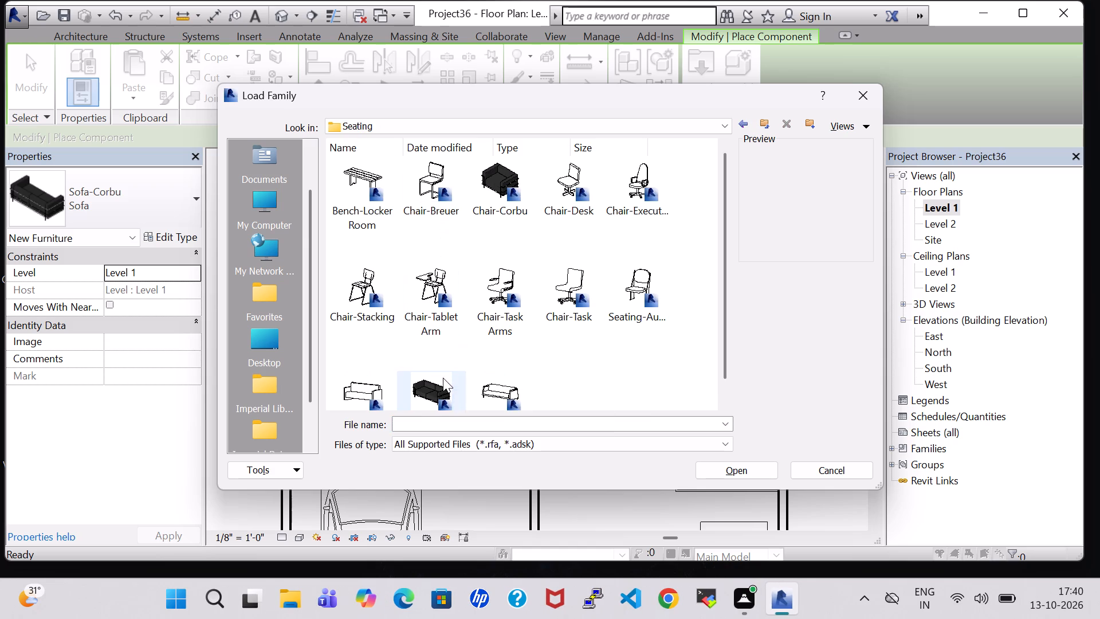
click(494, 177)
click(738, 468)
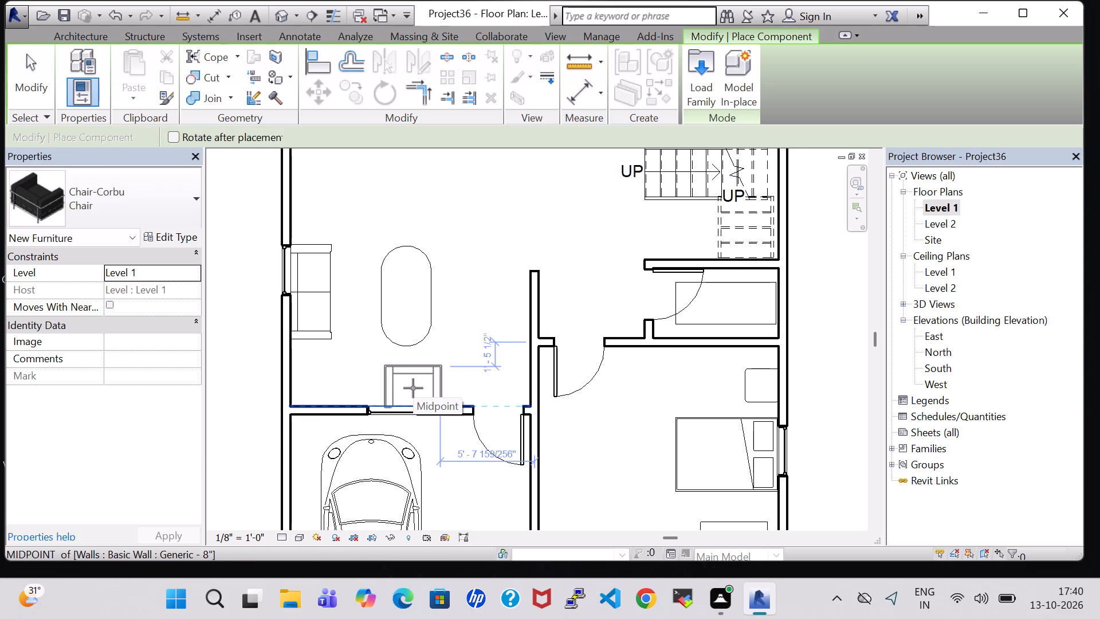
key(space)
key(space)
key(space)
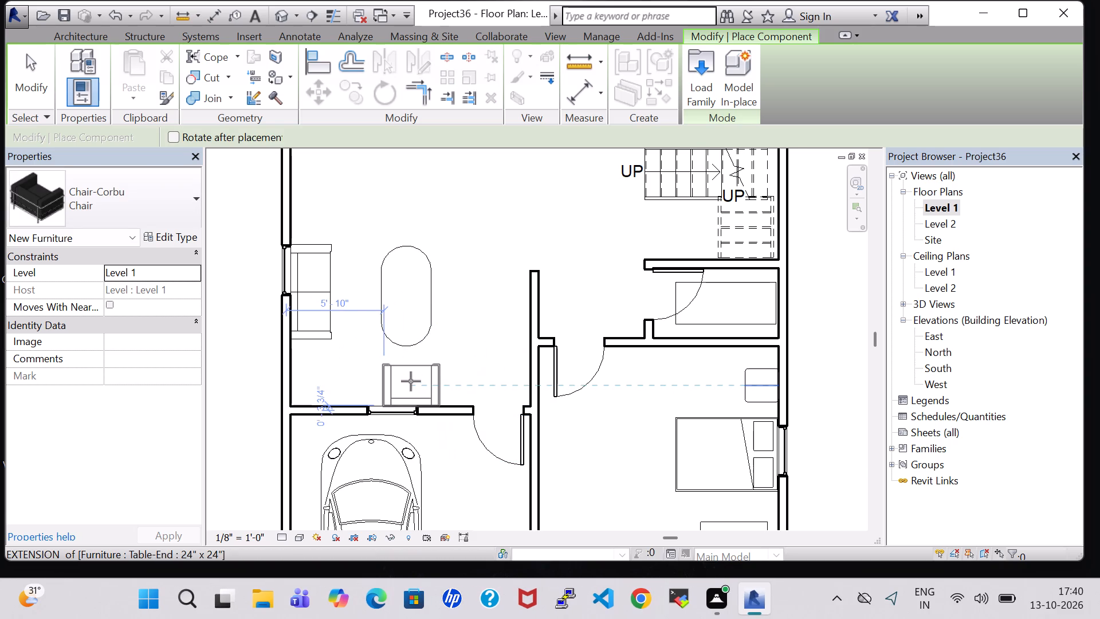
scroll(411, 381, up, 3)
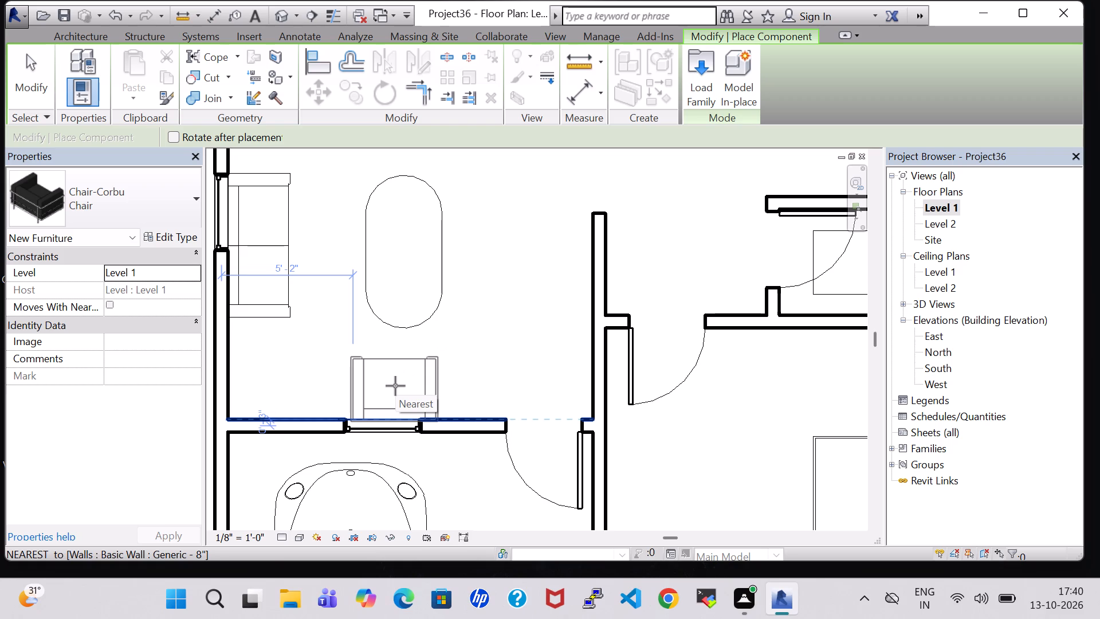
click(395, 386)
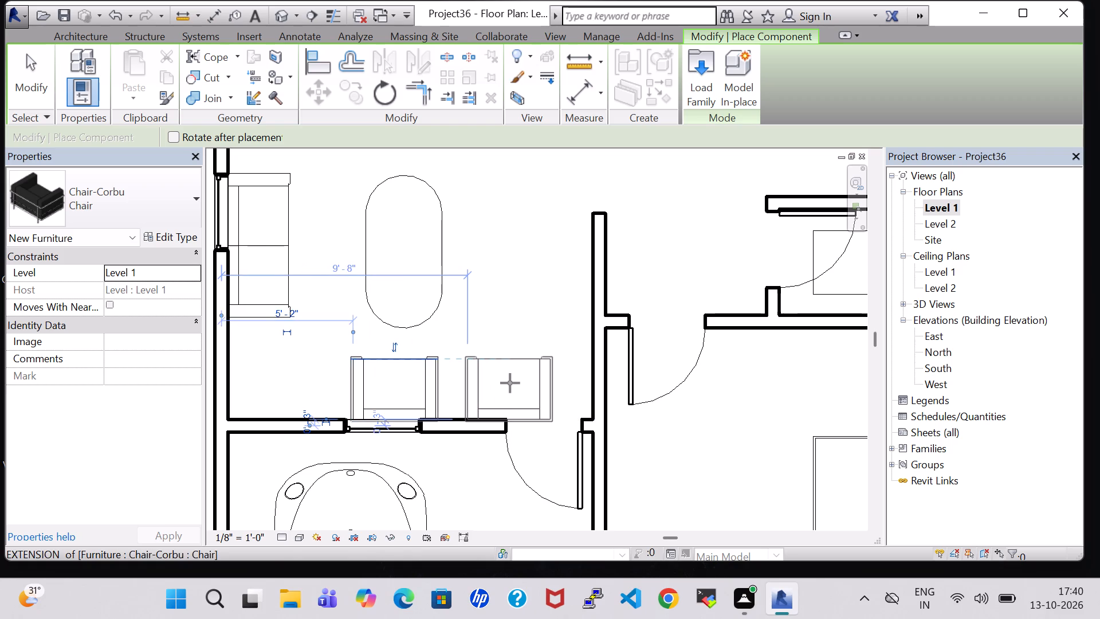
key(Escape)
key(Escape)
Nudge the oval dining table slightly south and west, closer to the chair and sofa.
click(409, 332)
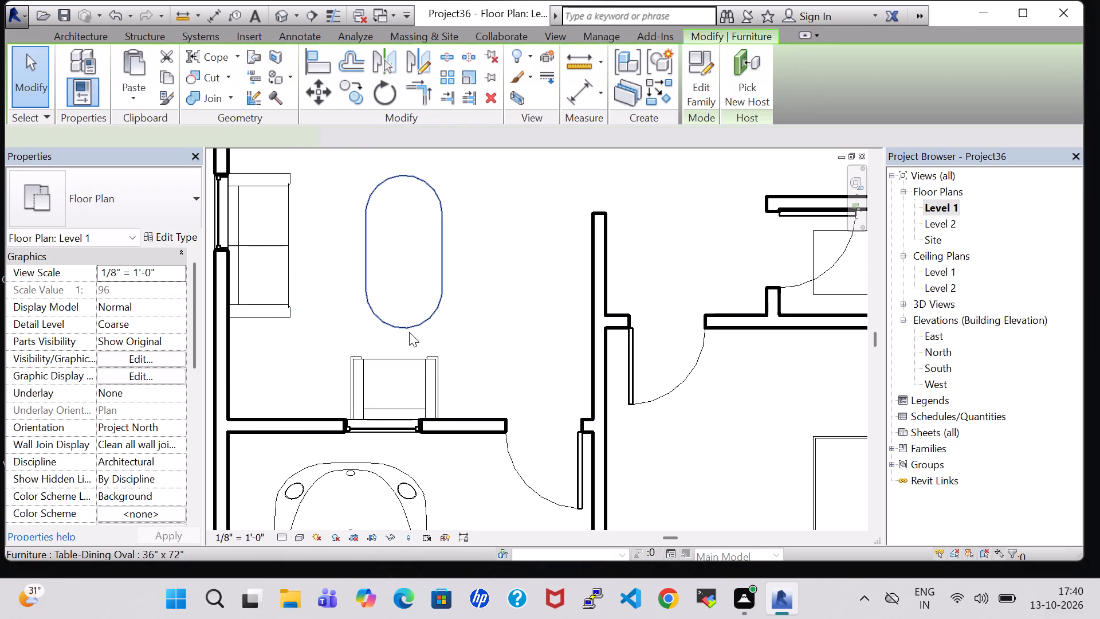
key(Down)
key(Down)
key(Down)
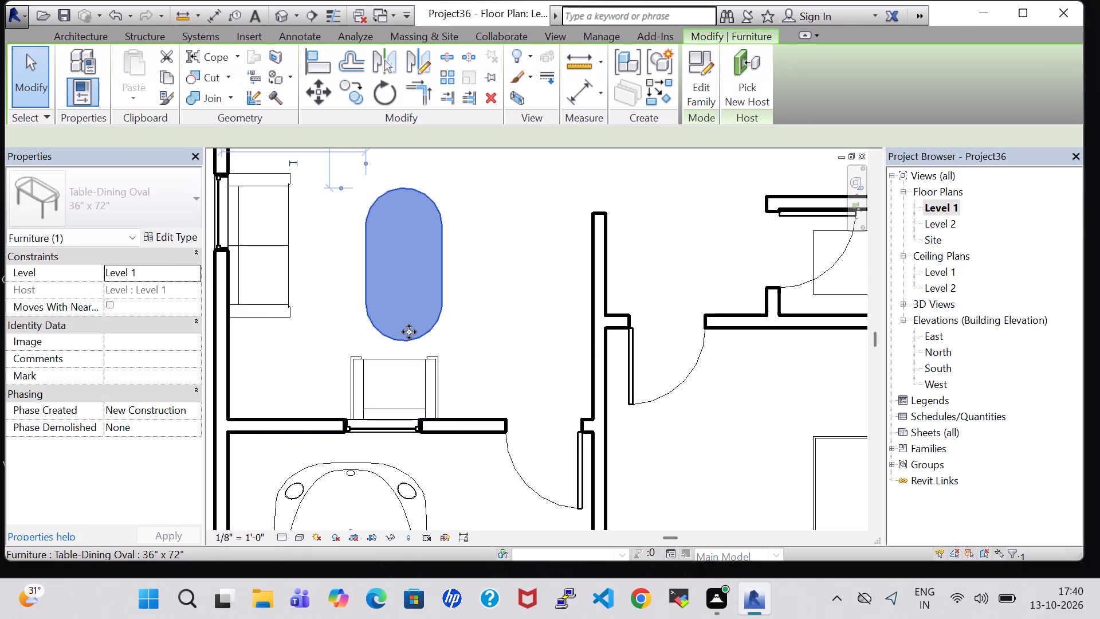
key(Left)
key(Left)
key(Left)
key(Left)
key(Left)
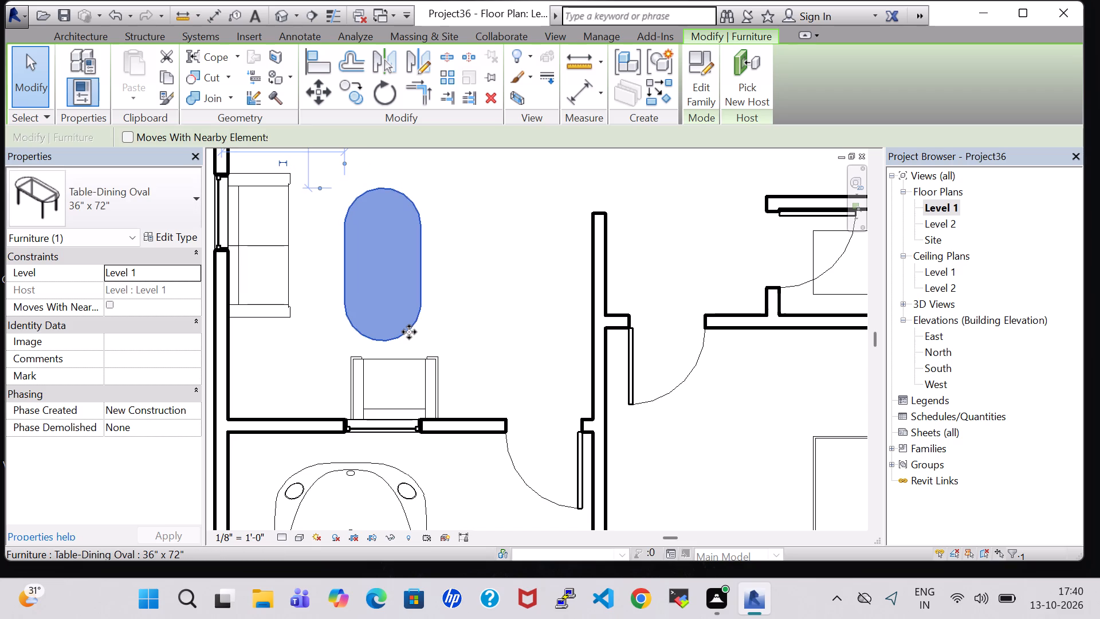
key(Left)
click(471, 317)
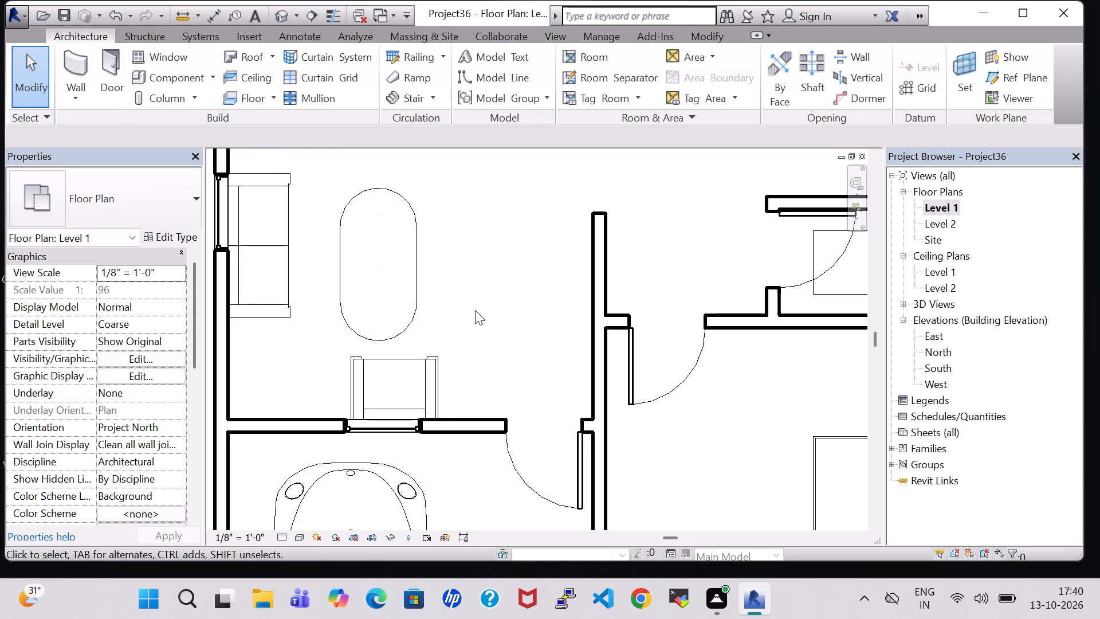
Place a second Chair-Corbu north of the oval table, facing it, about 2' 11" from the north wall.
click(179, 75)
middle_drag(480, 234, 483, 378)
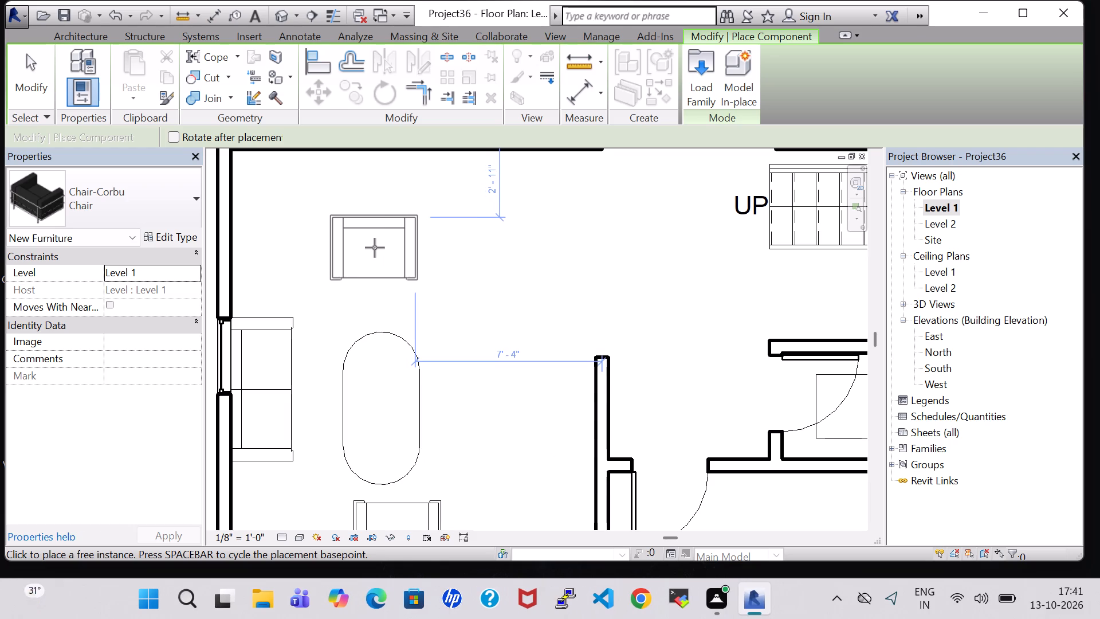
click(375, 248)
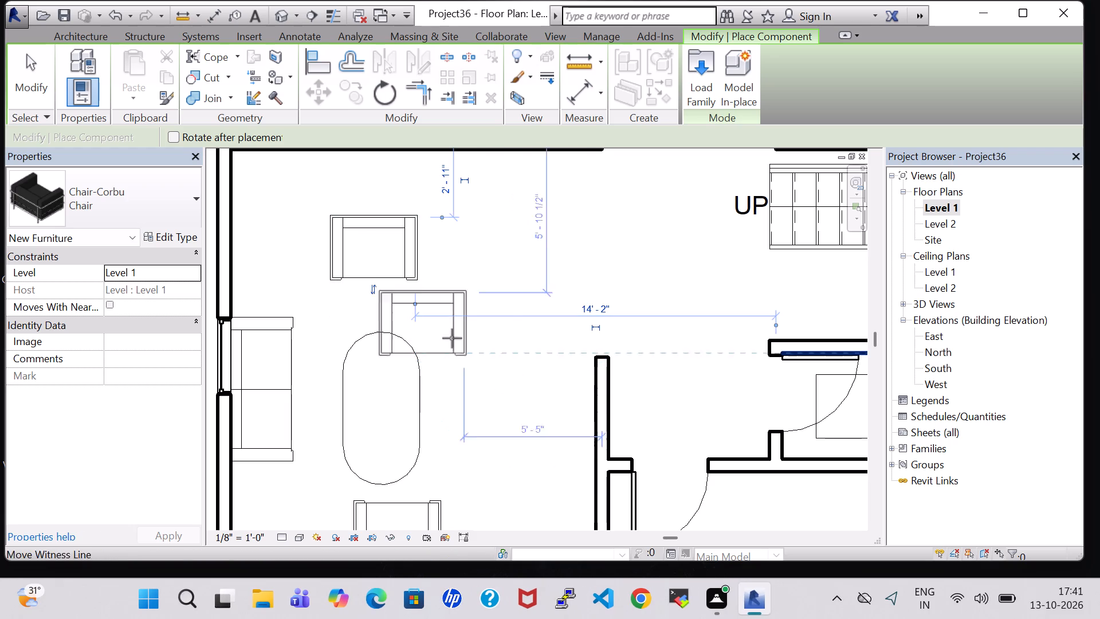
key(Escape)
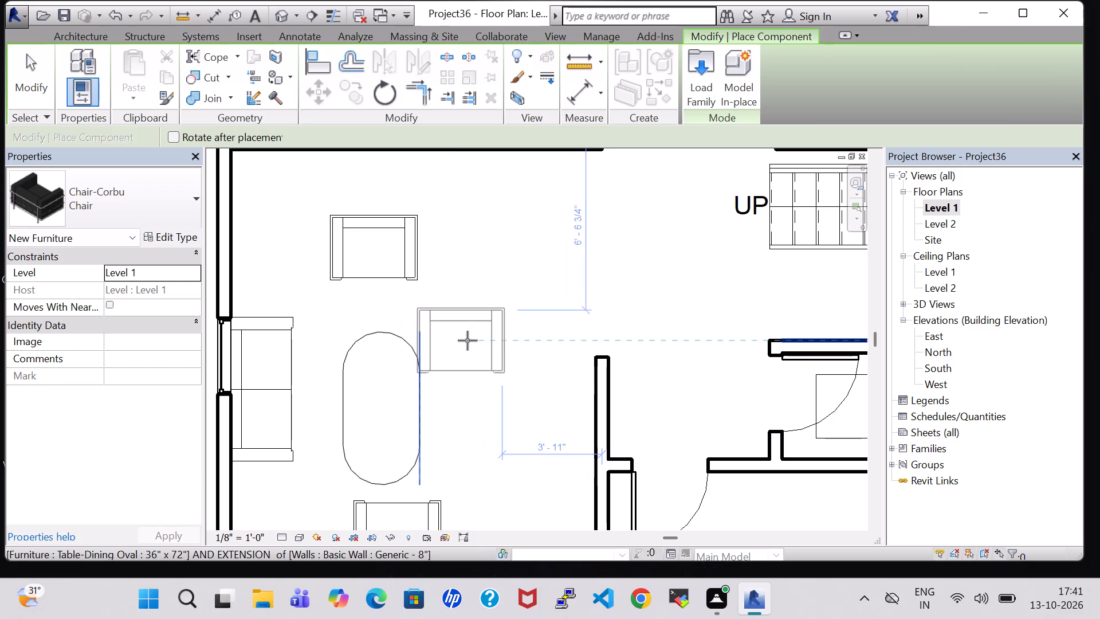
key(Escape)
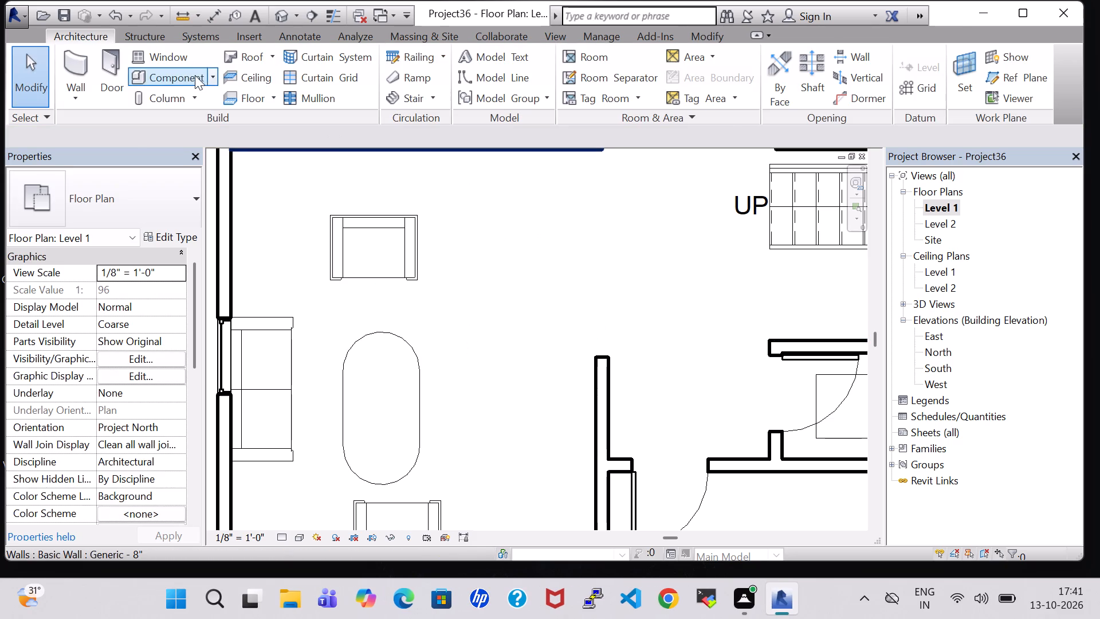
Load the TV - Flat Screen family from the library's Furniture folder as a component.
click(187, 75)
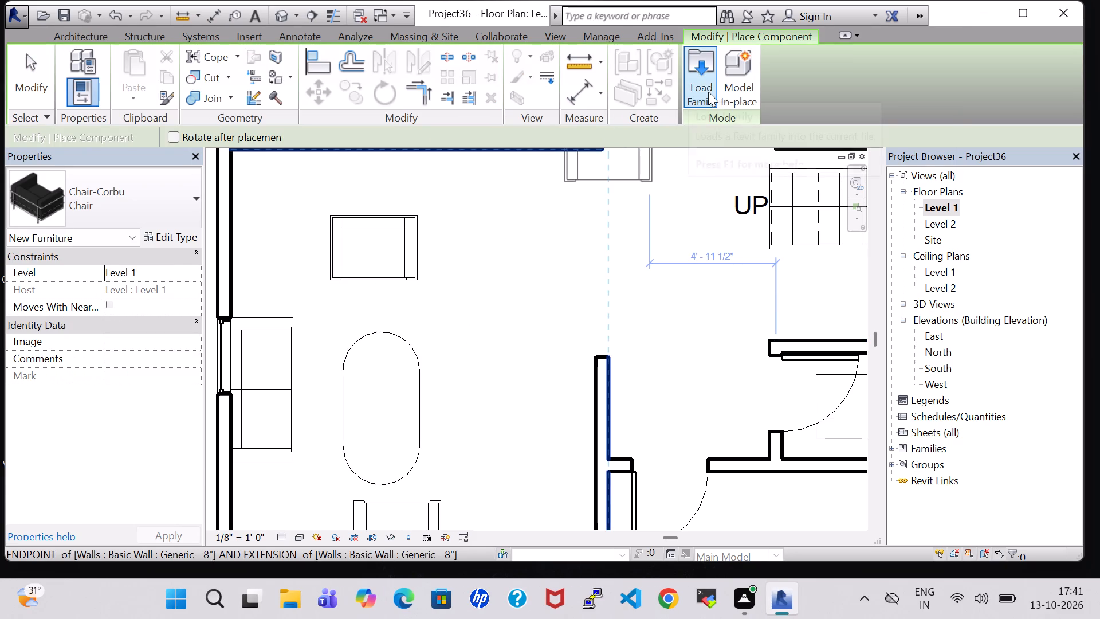
click(697, 89)
double_click(617, 390)
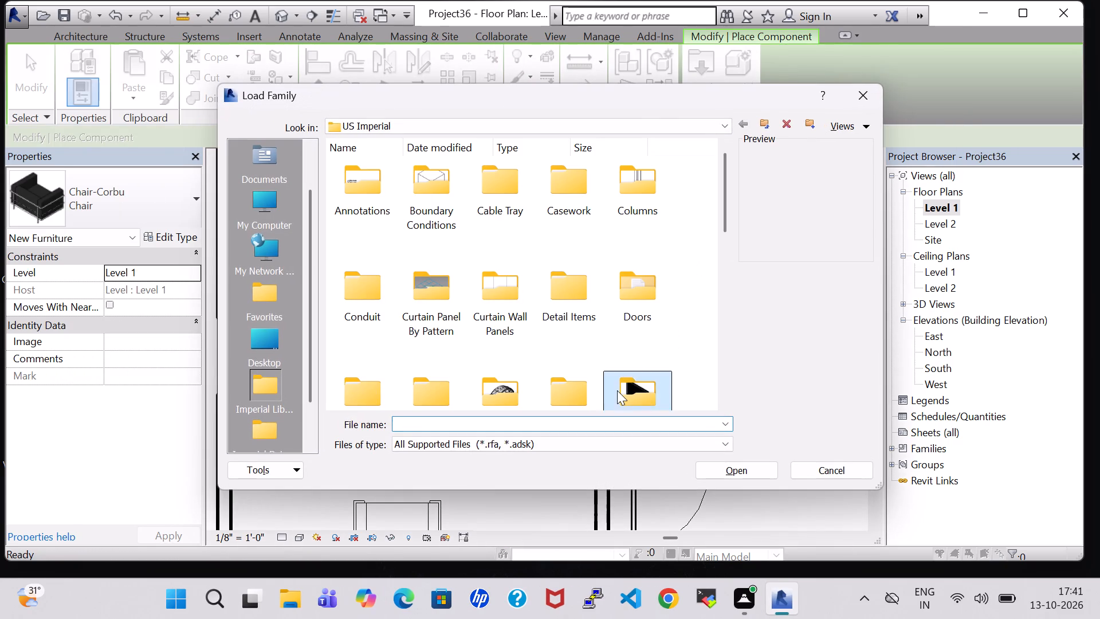
click(357, 287)
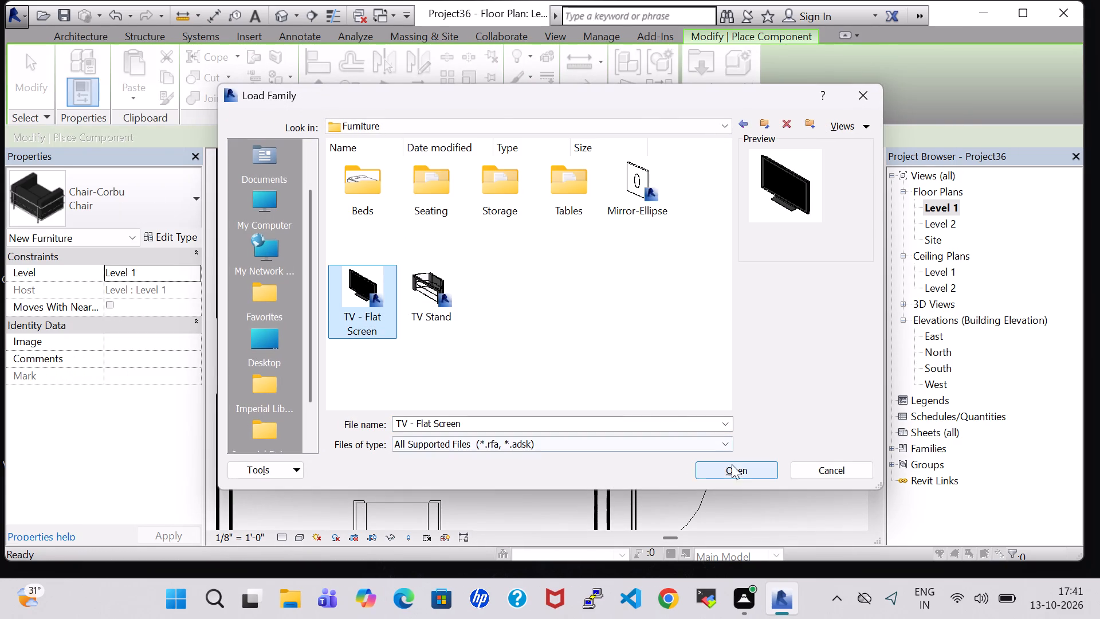
click(742, 473)
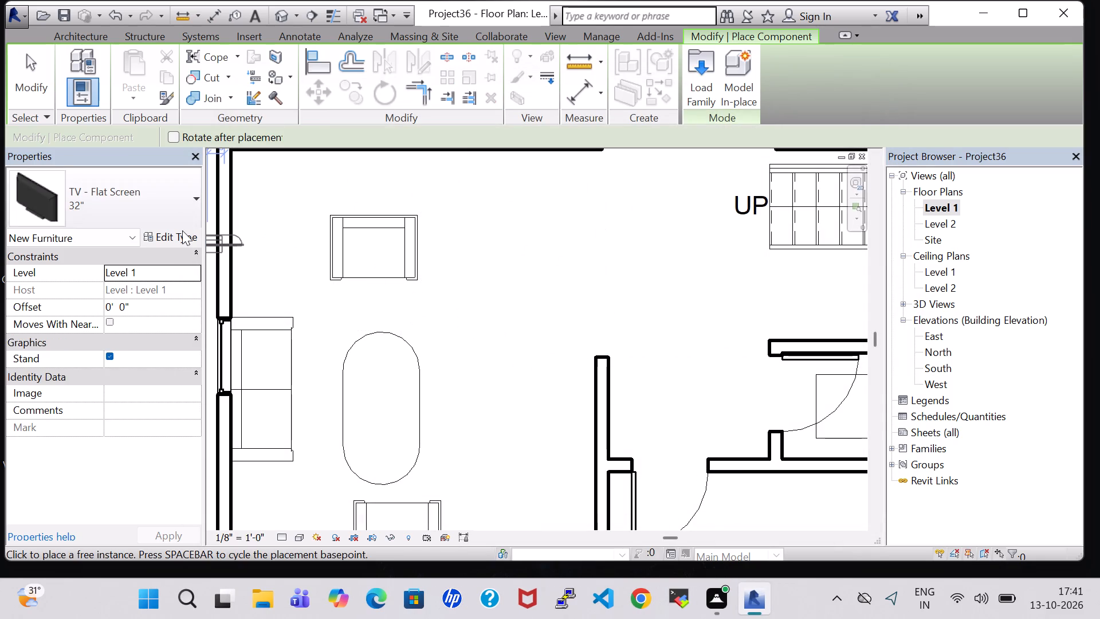
Place one 42" flat-screen TV against the west face of the partition wall opposite the sofa, turned parallel to the wall.
click(176, 237)
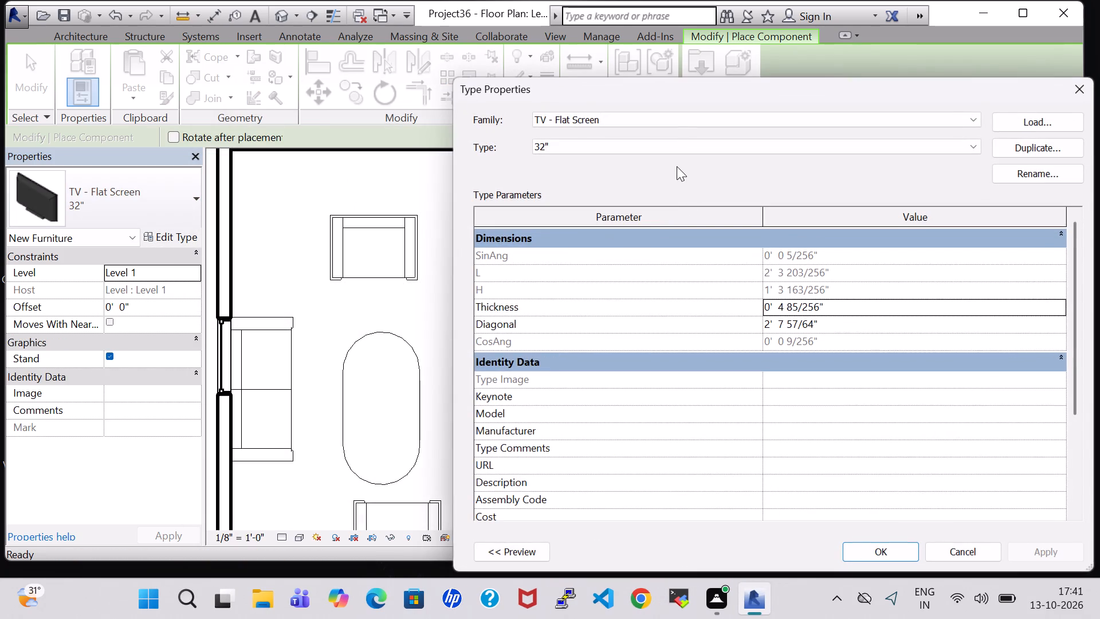
click(662, 148)
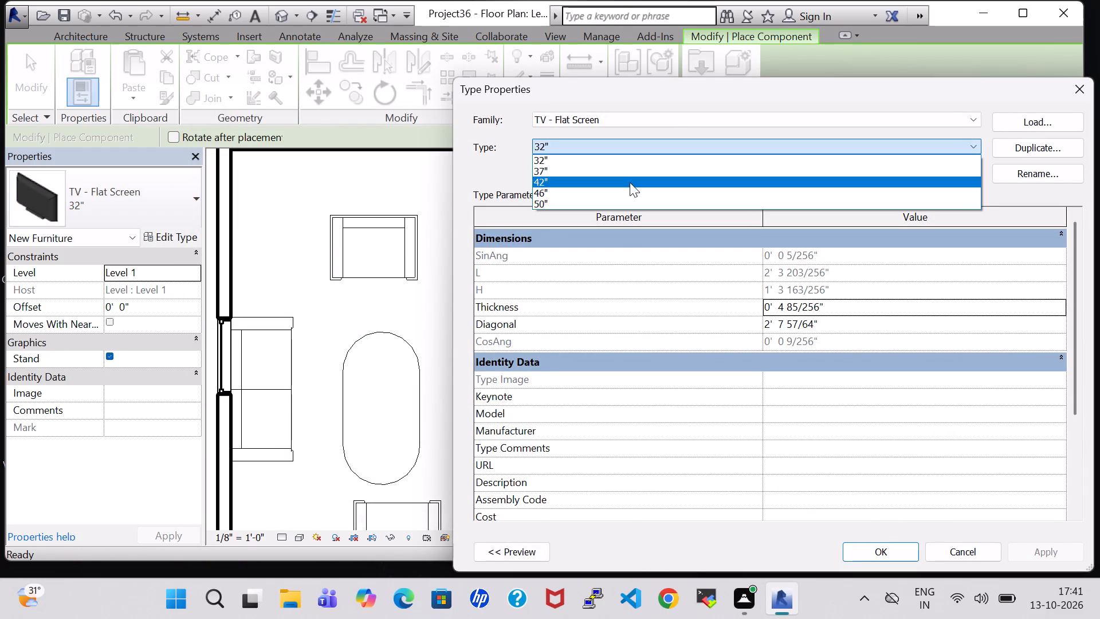
click(630, 182)
click(906, 549)
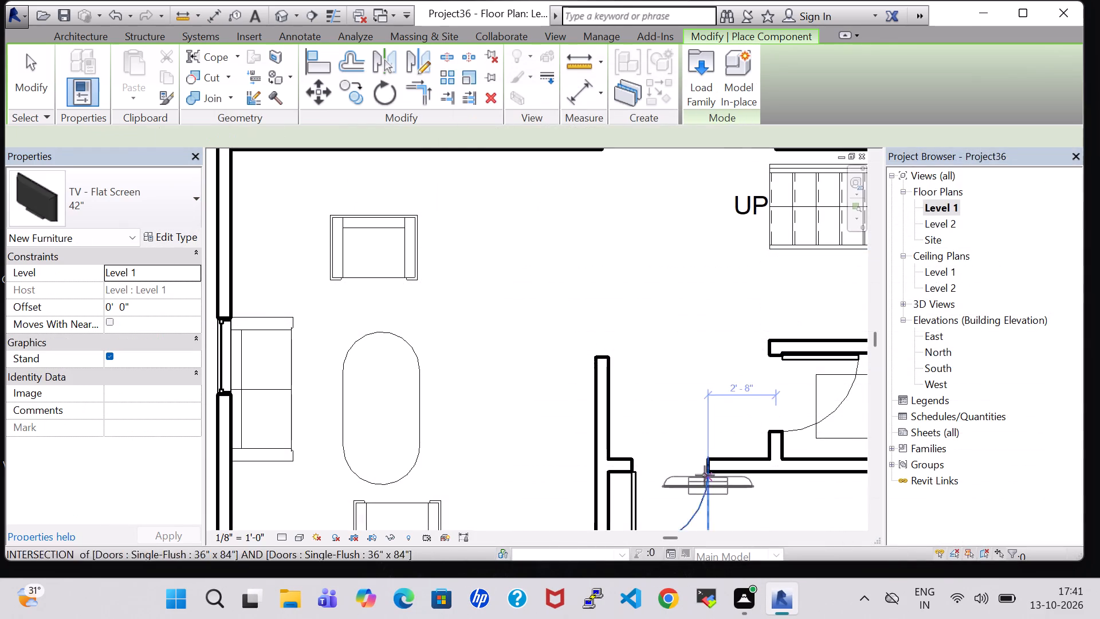
key(space)
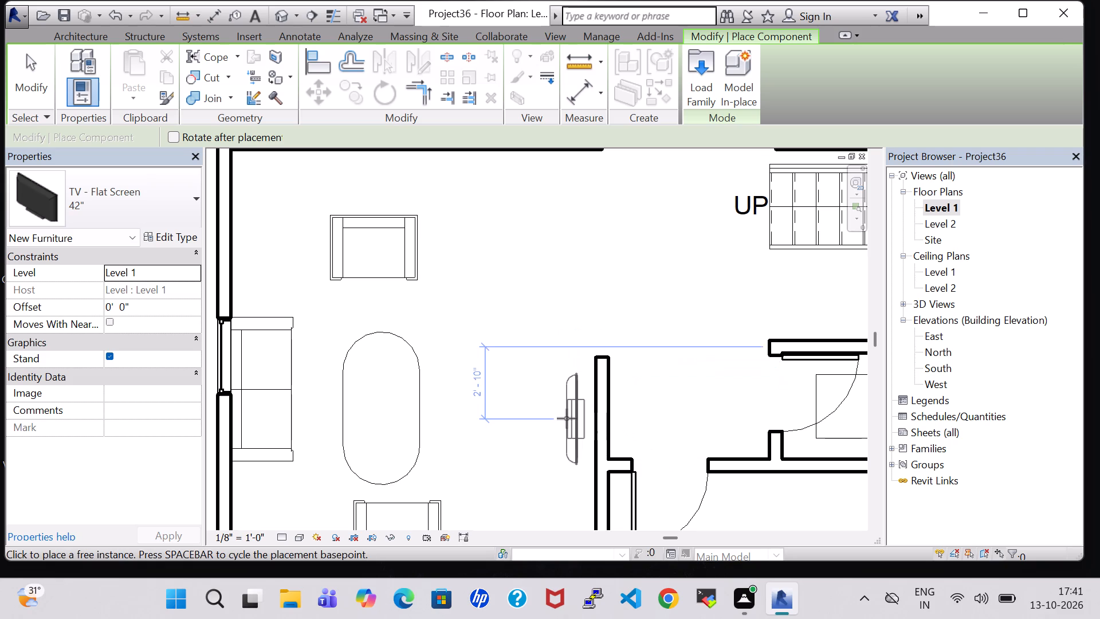
key(space)
key(space)
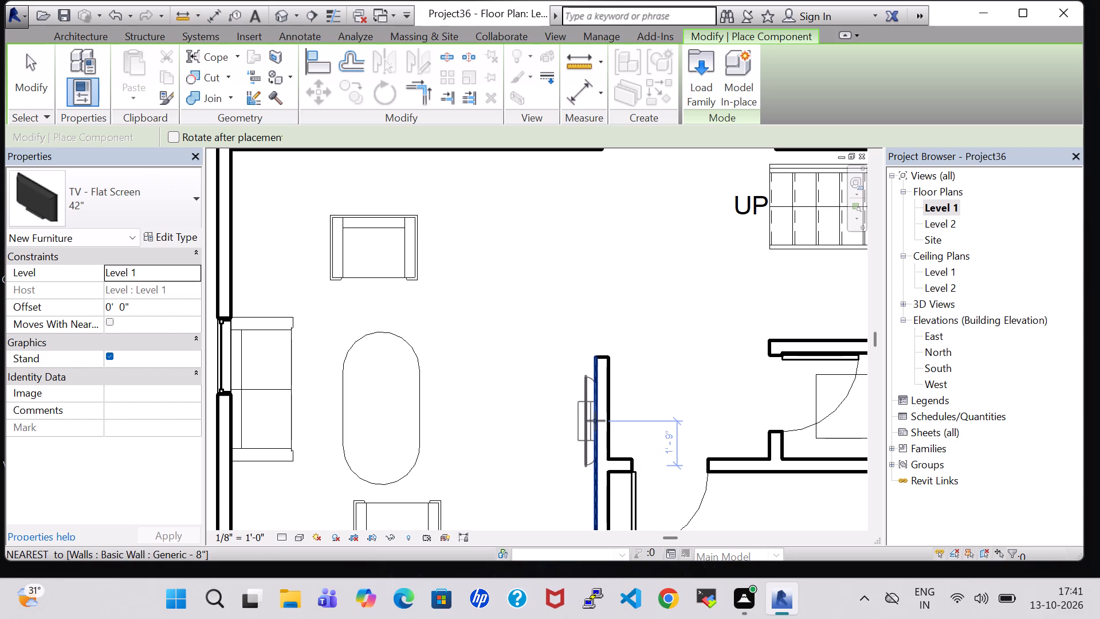
click(595, 421)
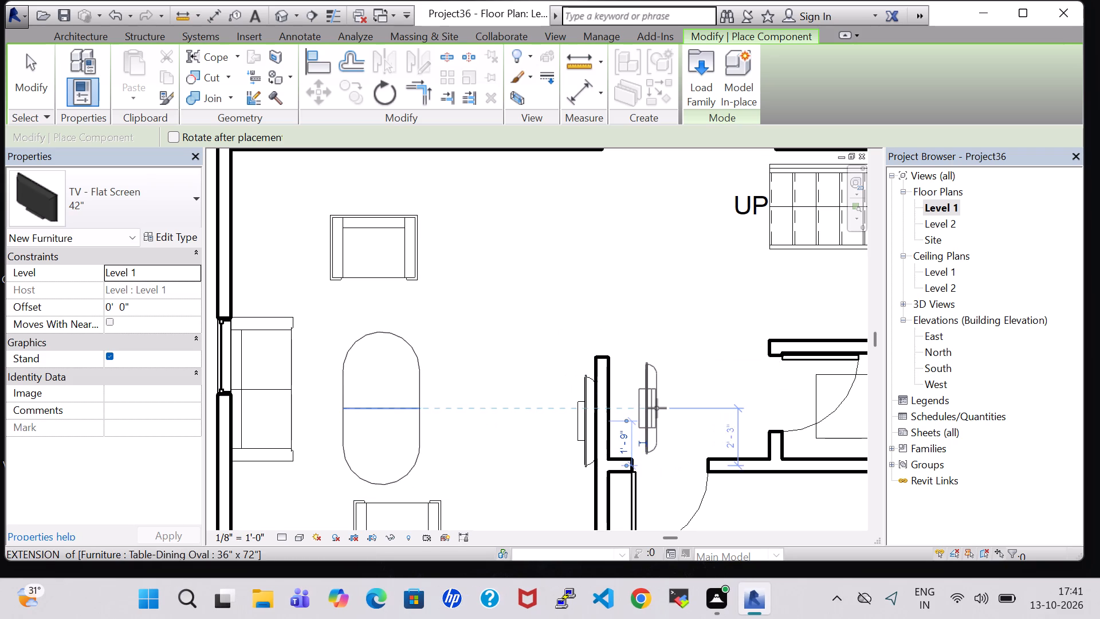
key(Escape)
key(Escape)
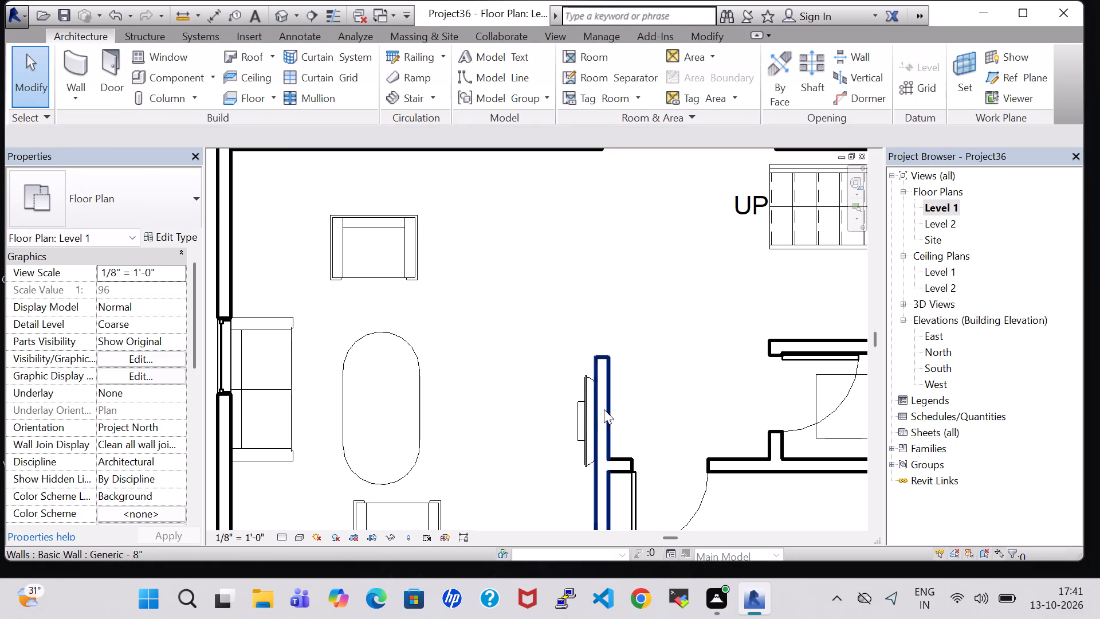
Set the flat-screen TV's offset to 3' 0" above Level 1.
click(586, 413)
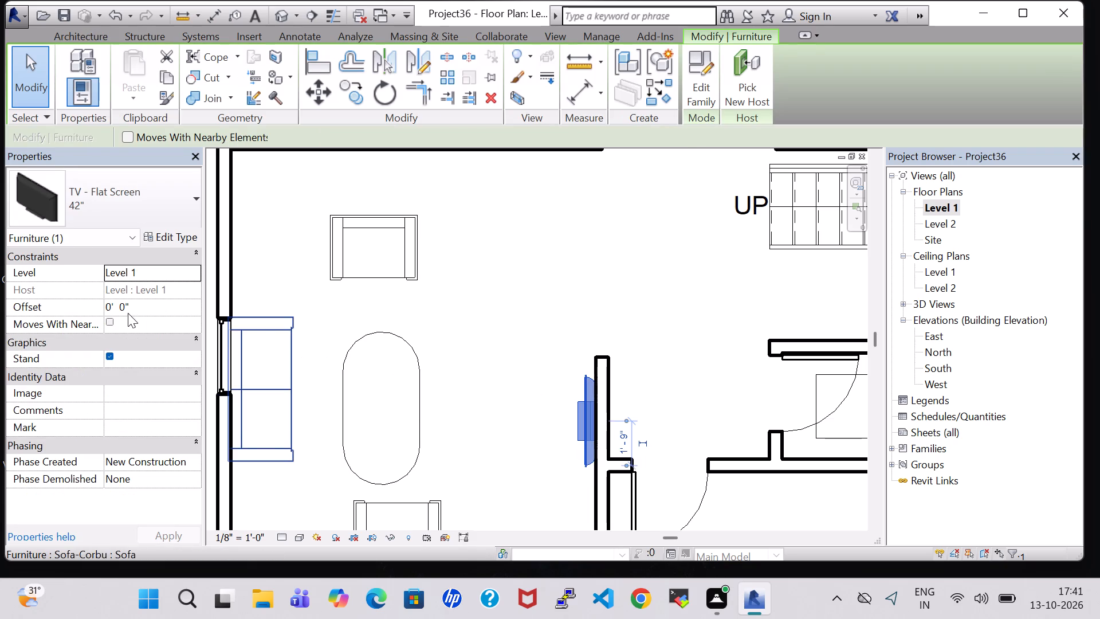
click(112, 307)
key(BackSpace)
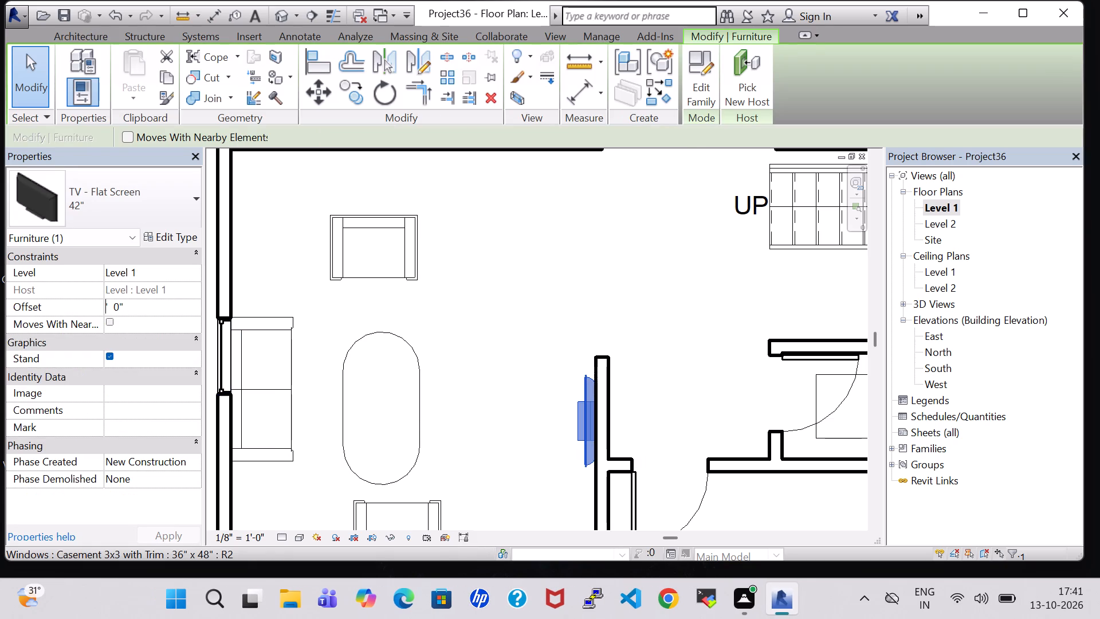
key(3)
key(Return)
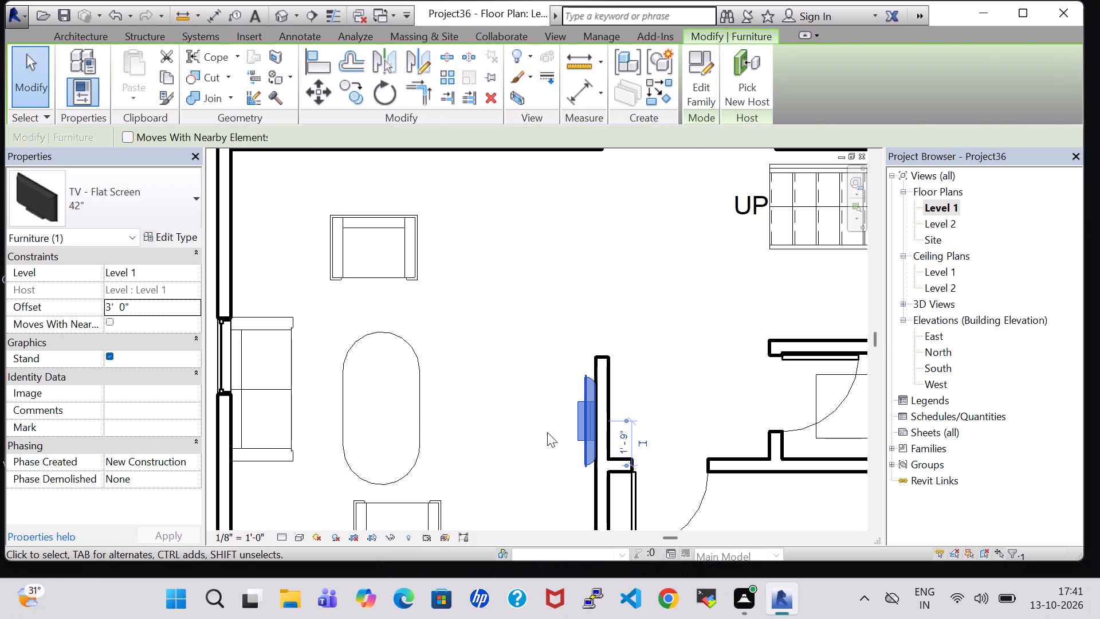
click(519, 429)
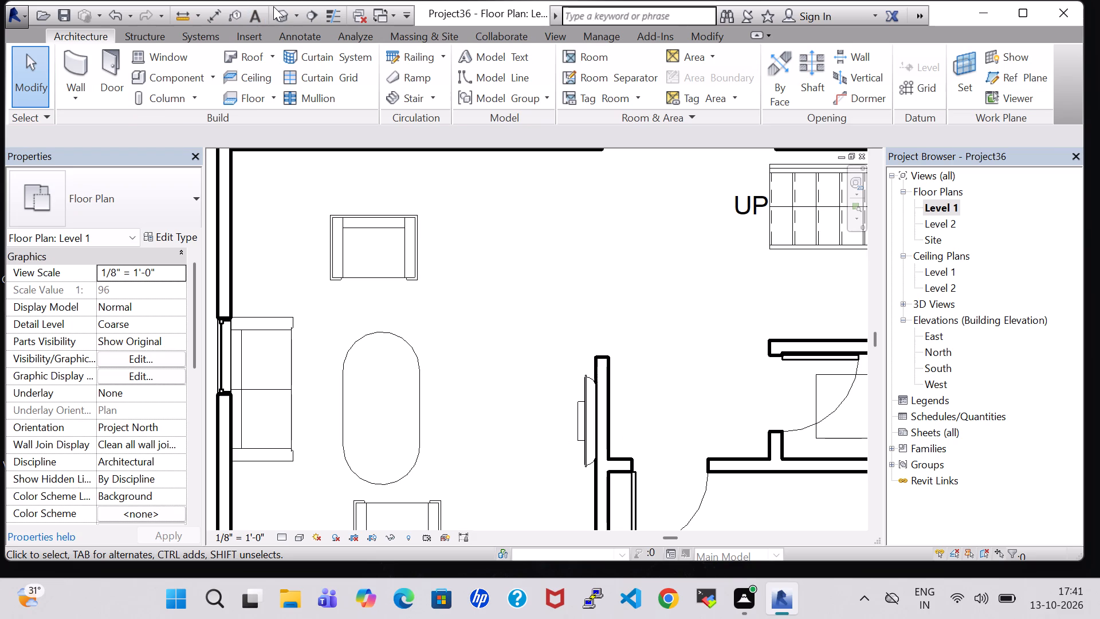
Examine the wall-mounted TV and the living room furniture arrangement in the 3D view.
click(273, 6)
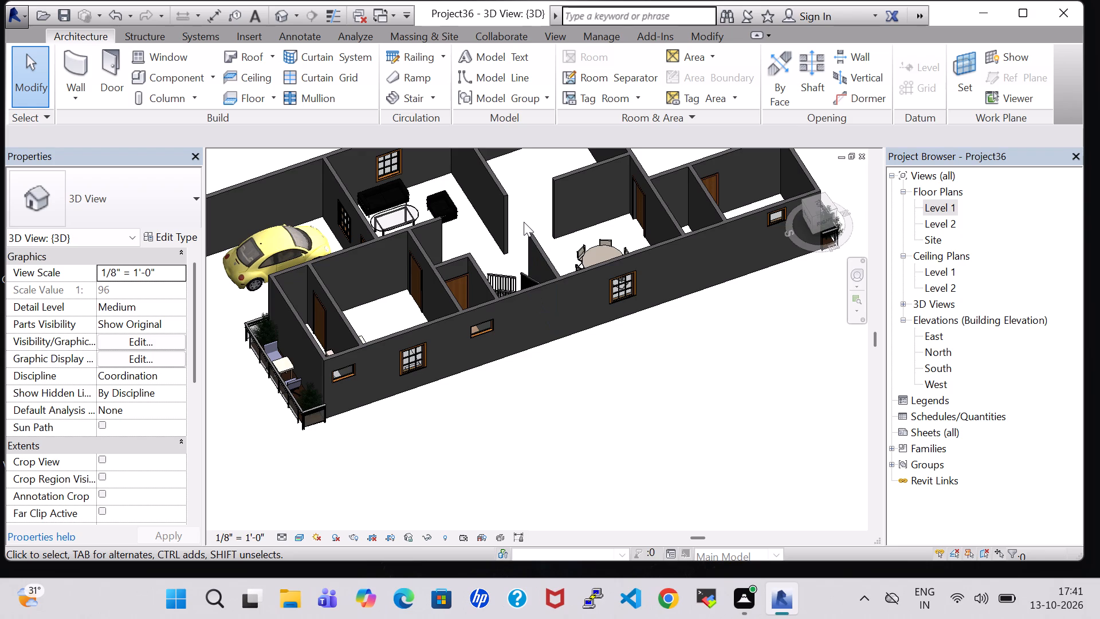
shift+middle_drag(524, 220, 517, 289)
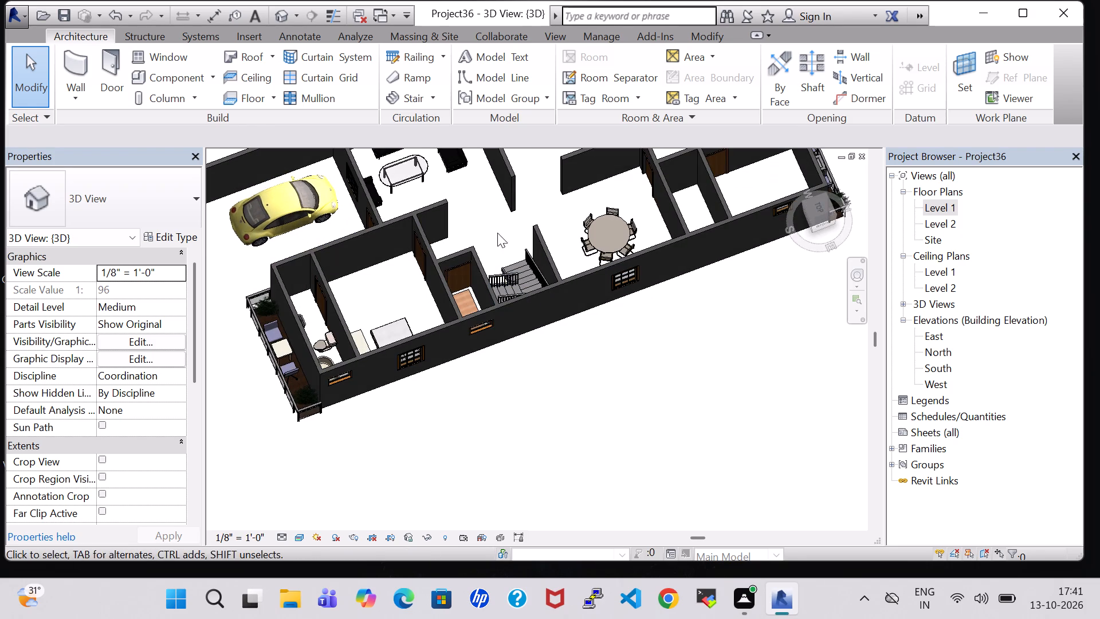
middle_drag(497, 233, 363, 216)
middle_drag(686, 276, 626, 258)
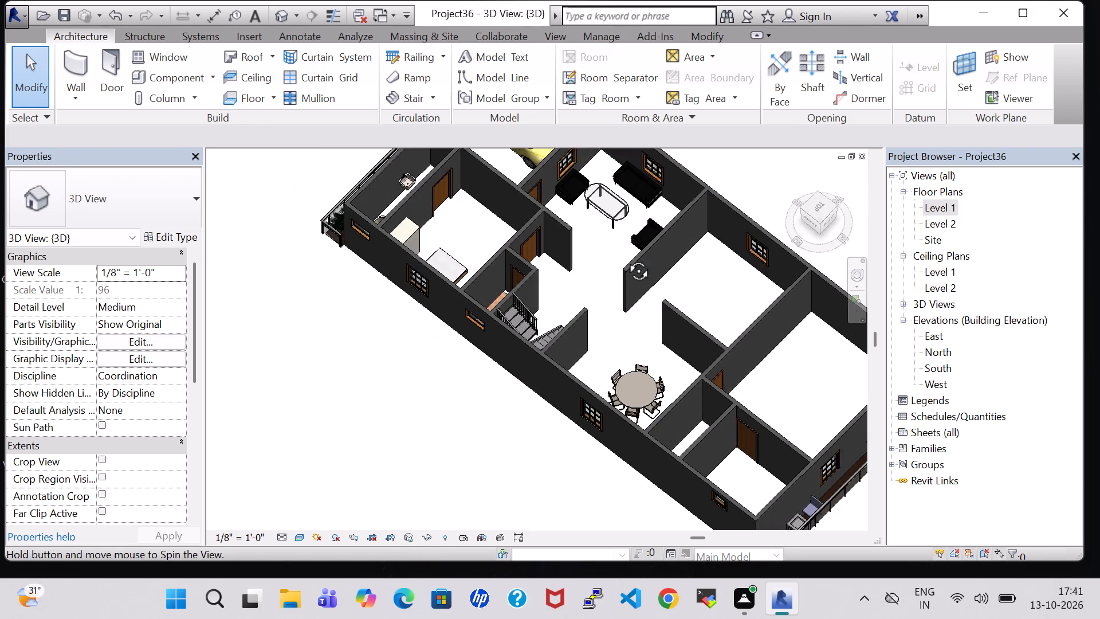
middle_drag(626, 258, 599, 248)
middle_drag(796, 359, 726, 359)
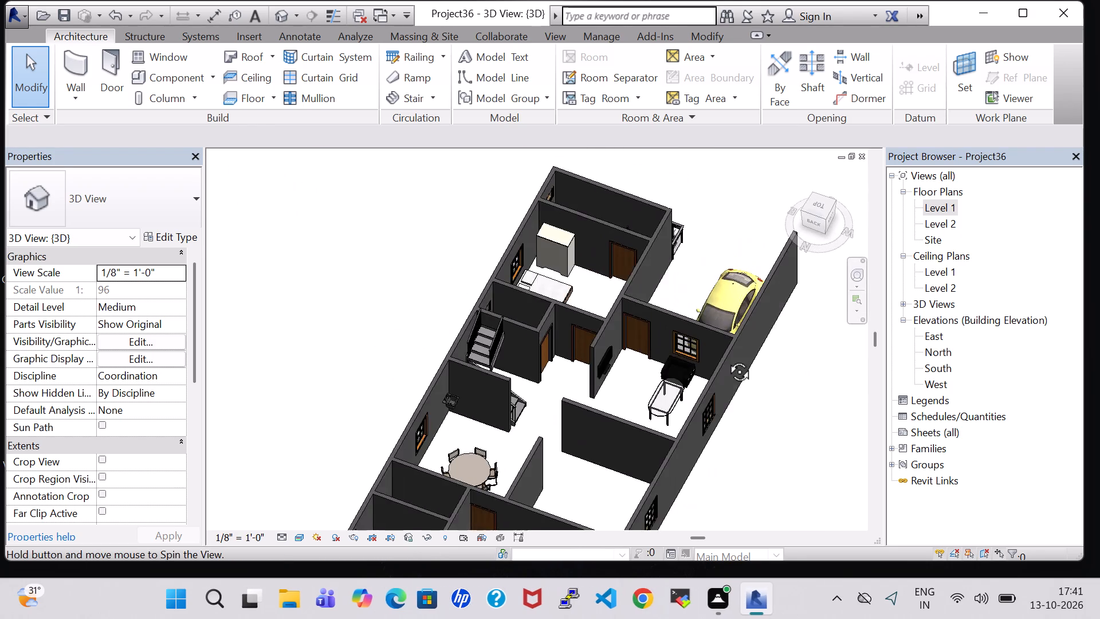
middle_drag(726, 359, 636, 373)
scroll(623, 386, up, 5)
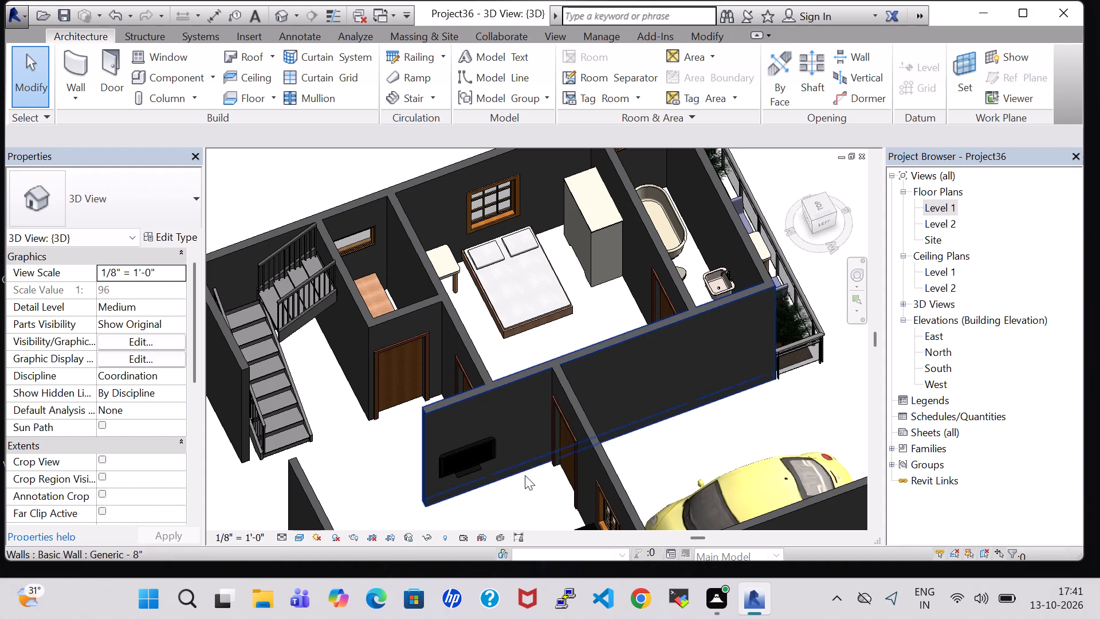
middle_drag(520, 494, 504, 409)
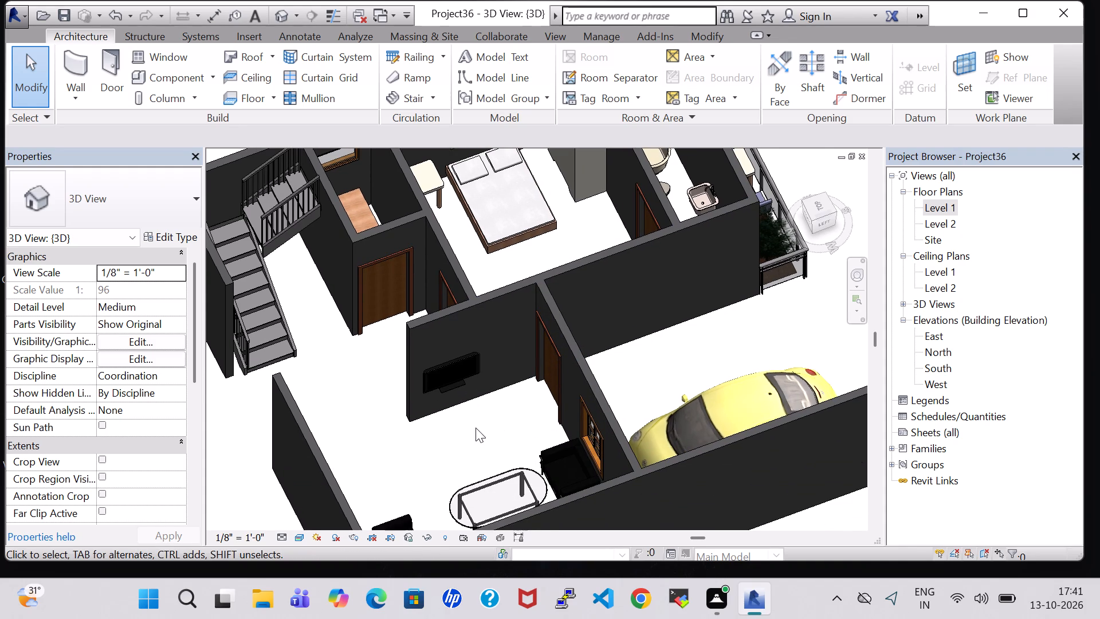
scroll(470, 428, up, 1)
middle_drag(470, 428, 547, 436)
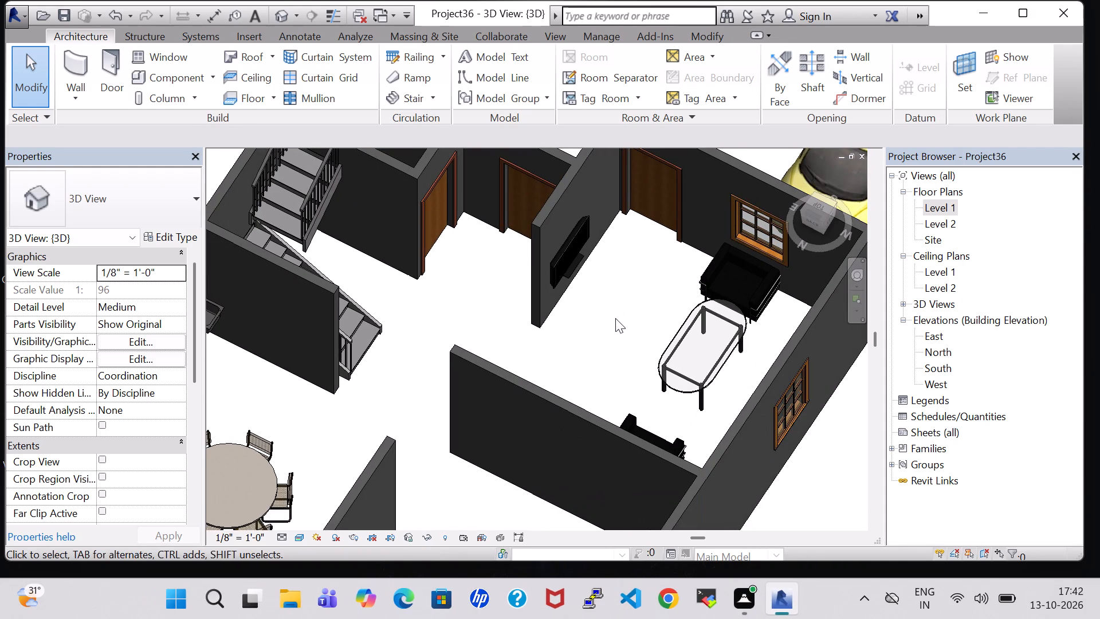
middle_drag(615, 318, 615, 327)
Nudge the oval dining table slightly north, away from the south chair, so it lines up with the sofa's middle.
click(675, 327)
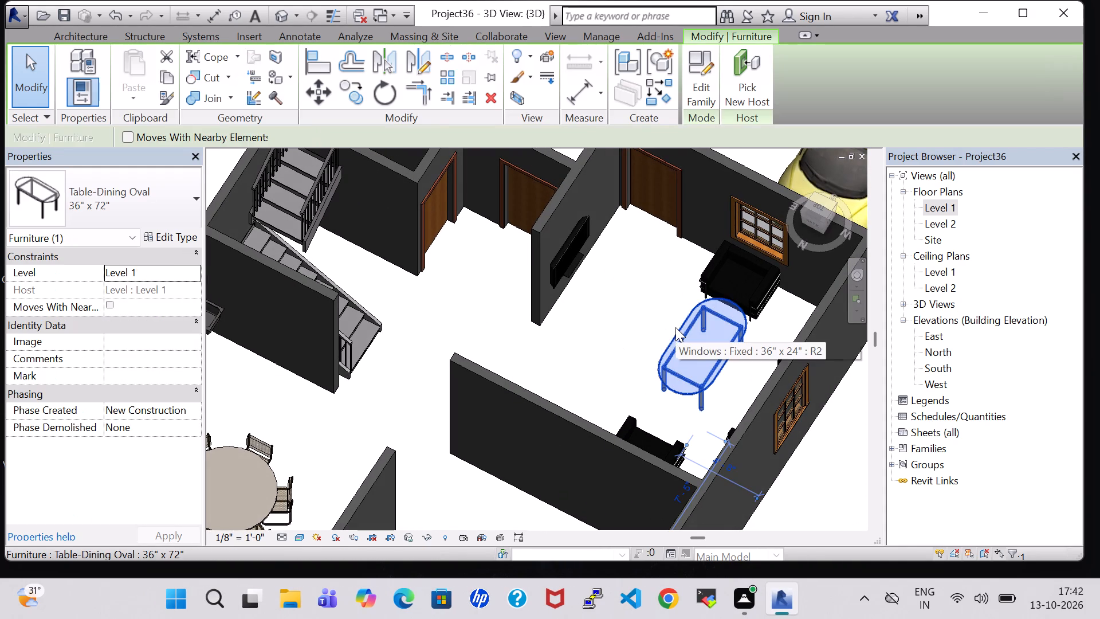
key(Down)
key(Down)
key(Down)
key(Down)
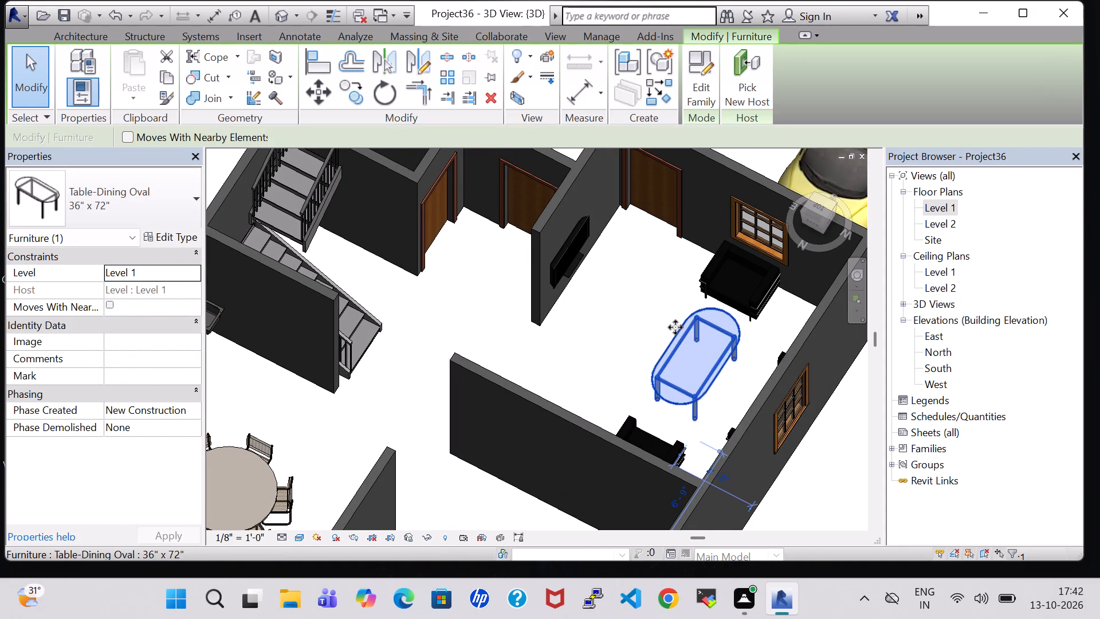
click(638, 320)
Nudge the Sofa-Corbu slightly east, away from the west wall and its window, toward the oval table.
shift+middle_drag(638, 320, 641, 338)
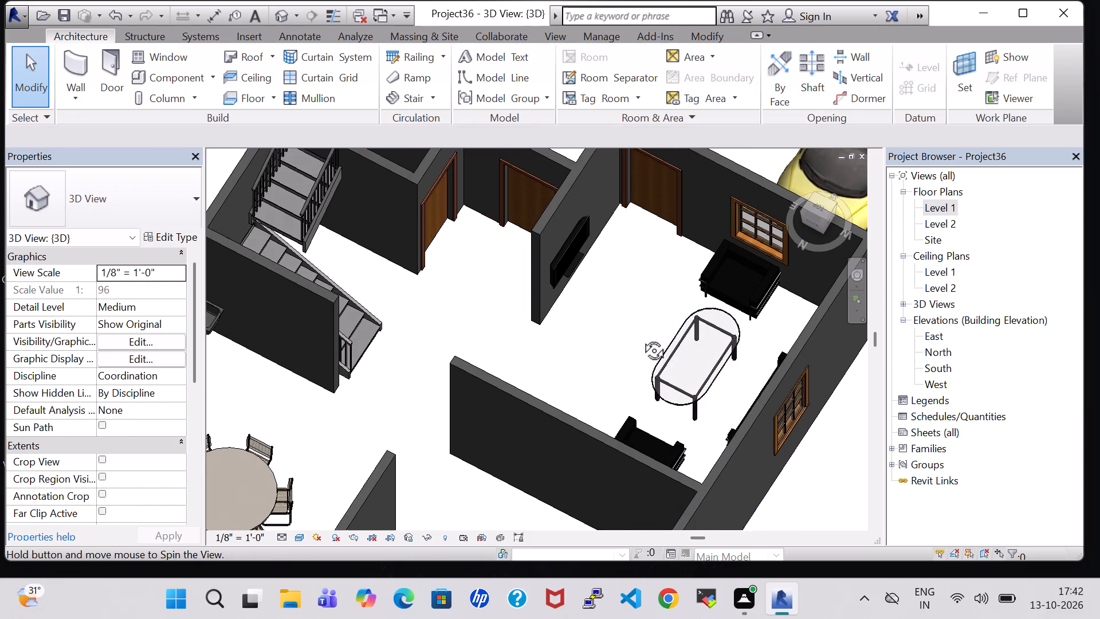
shift+middle_drag(641, 338, 645, 359)
shift+middle_drag(530, 353, 567, 353)
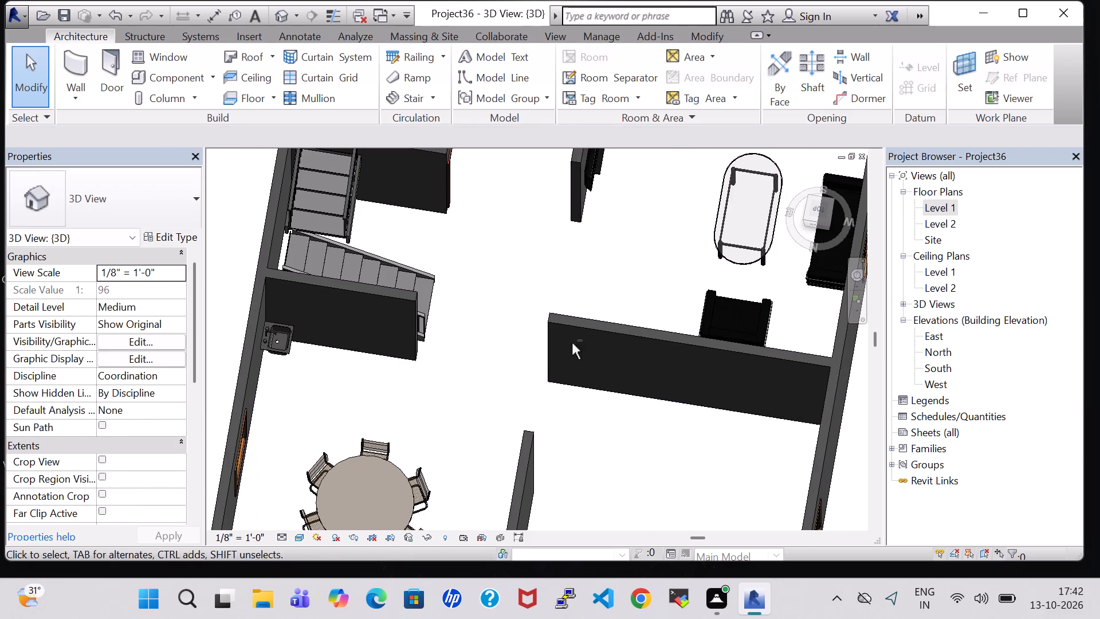
middle_drag(624, 280, 549, 300)
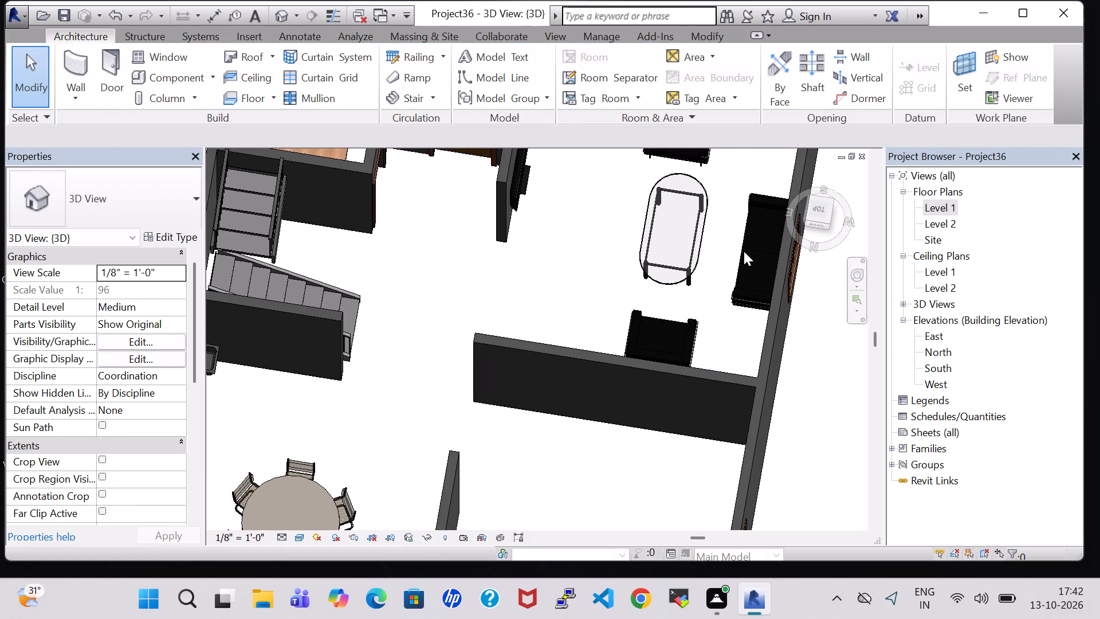
click(749, 284)
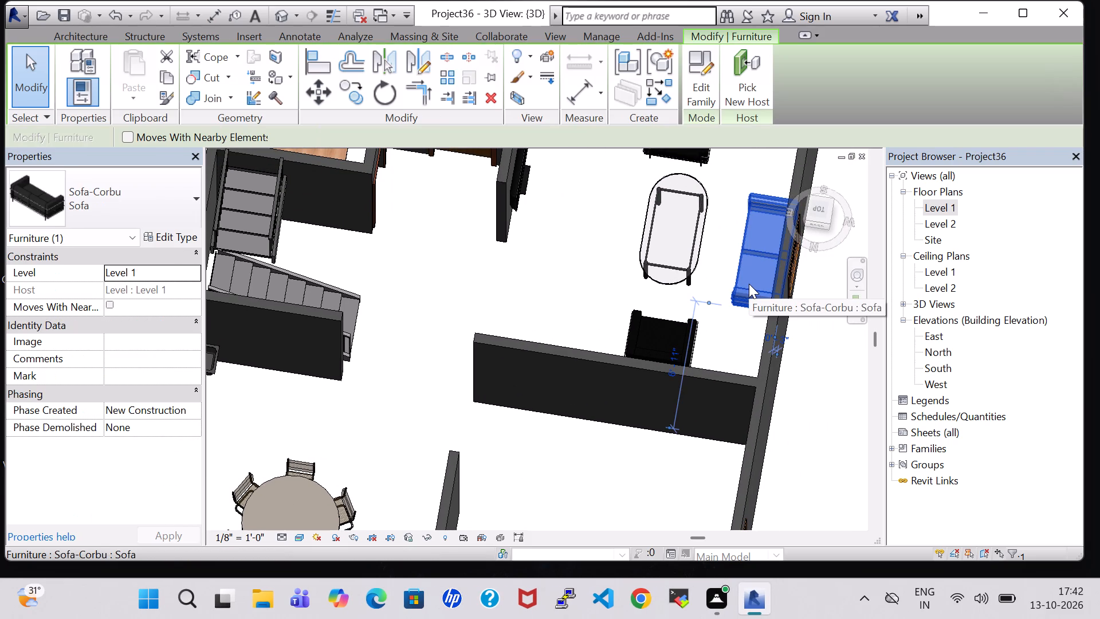
key(Left)
key(Left)
key(Left)
key(Left)
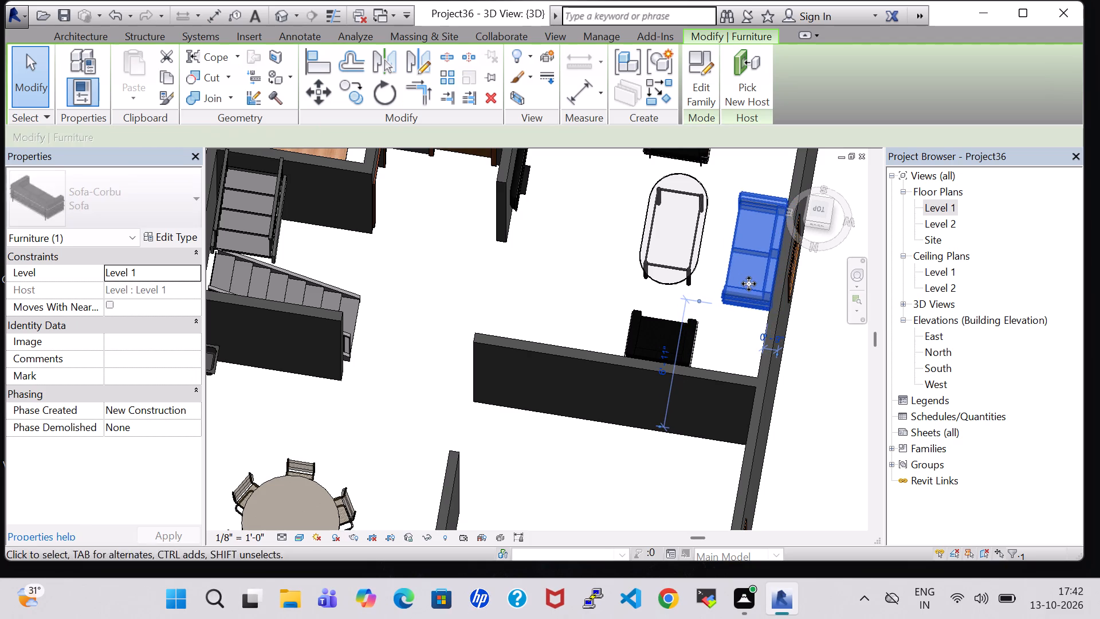
click(828, 367)
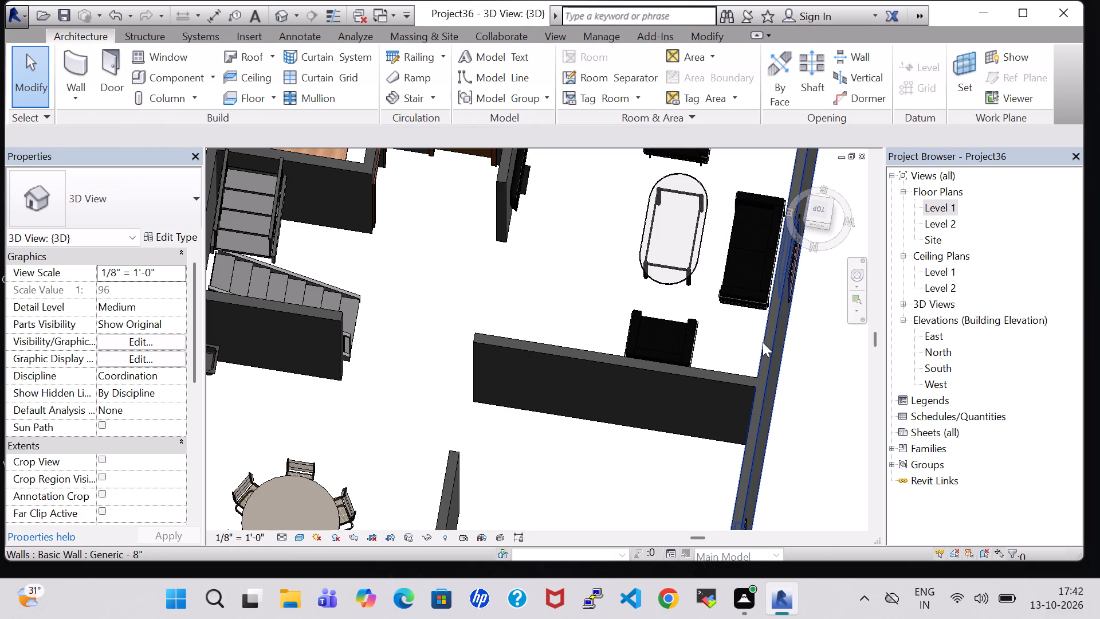
Nudge the Chair-Corbu south of the oval table slightly west, to about 4' 6" from the west wall.
middle_drag(720, 331, 728, 287)
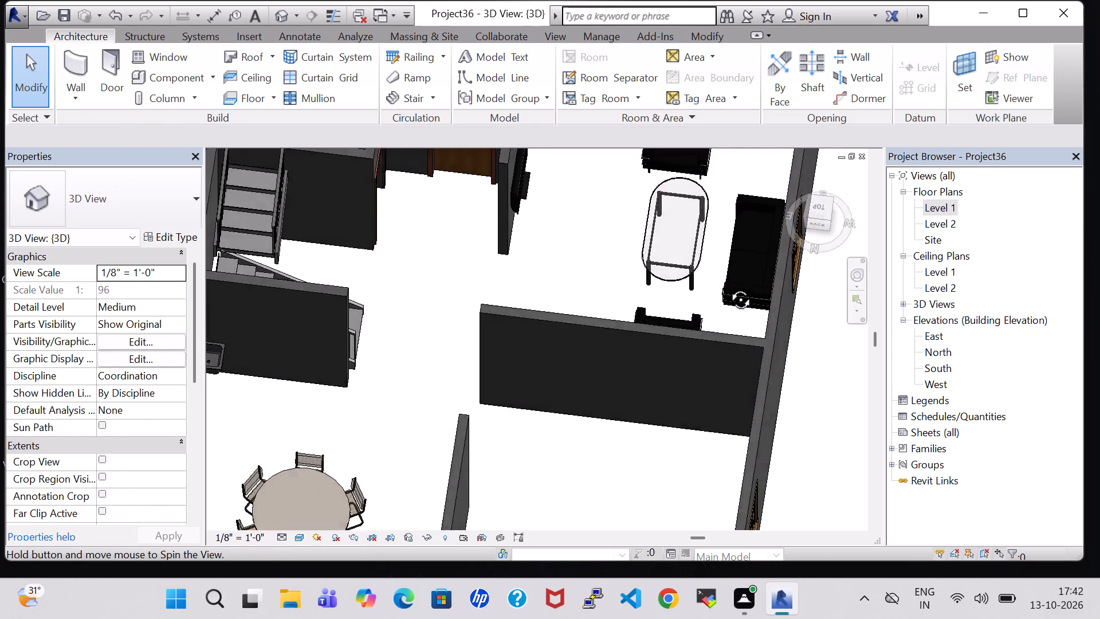
middle_drag(728, 287, 740, 218)
middle_drag(830, 339, 810, 422)
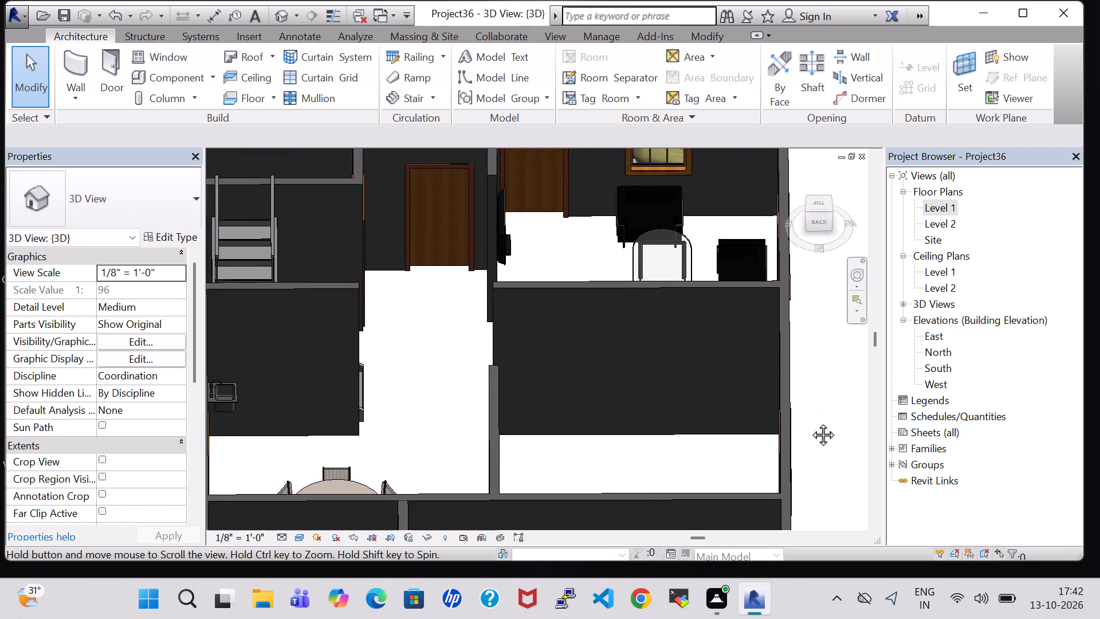
middle_drag(810, 422, 804, 443)
click(668, 230)
key(Right)
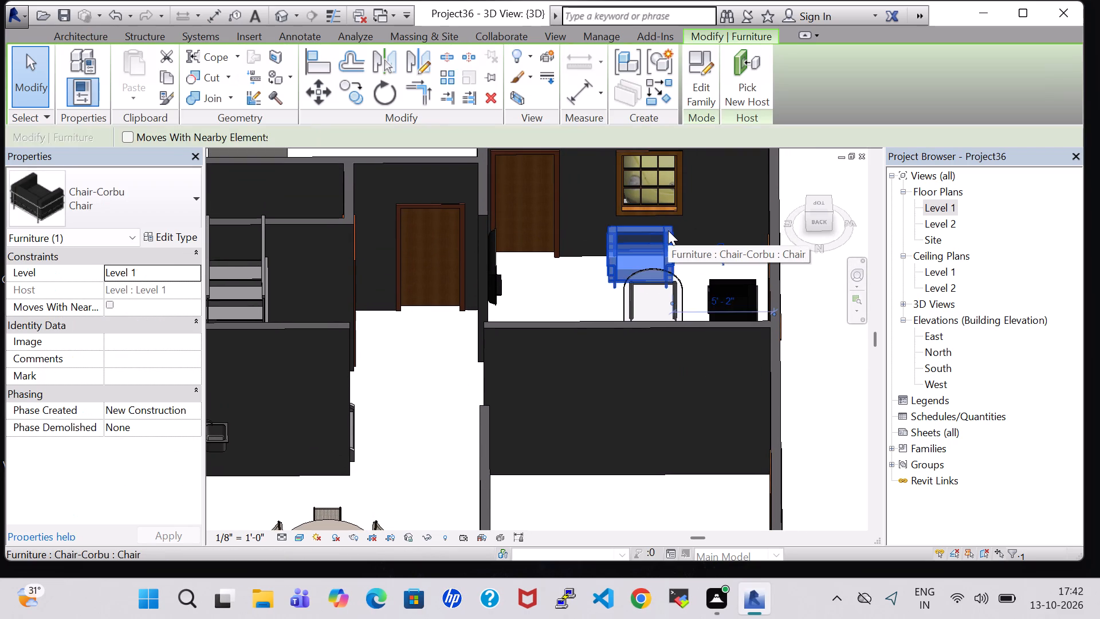
key(Right)
key(Right)
key(Right)
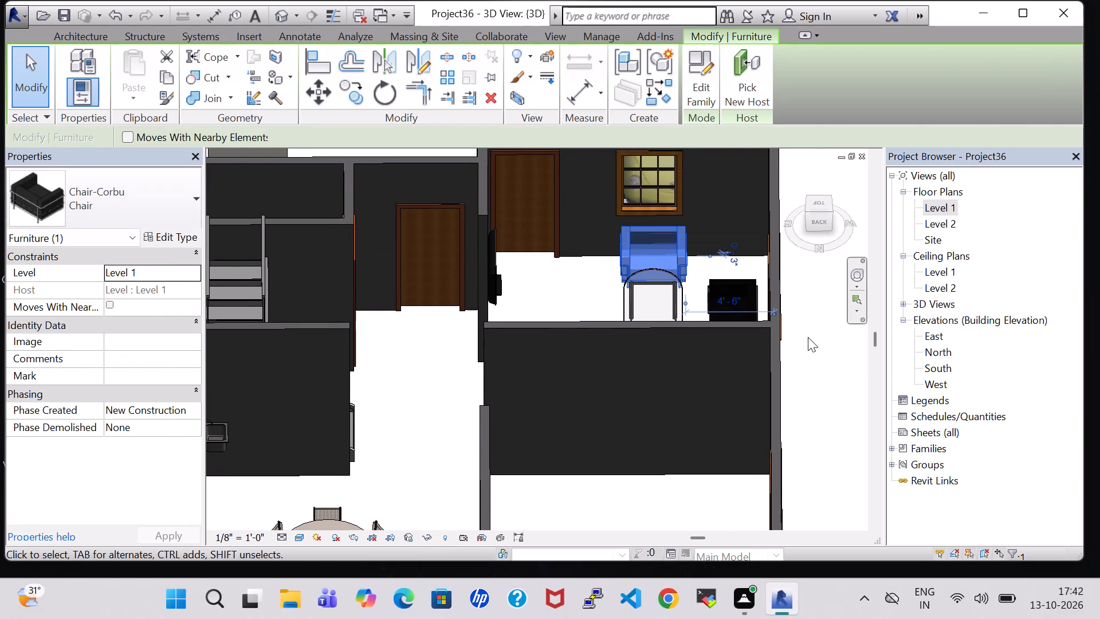
click(808, 337)
Check the adjusted sofa, table, chairs and TV in 3D, along with the surrounding rooms.
shift+middle_drag(595, 281, 602, 325)
shift+middle_drag(576, 232, 584, 270)
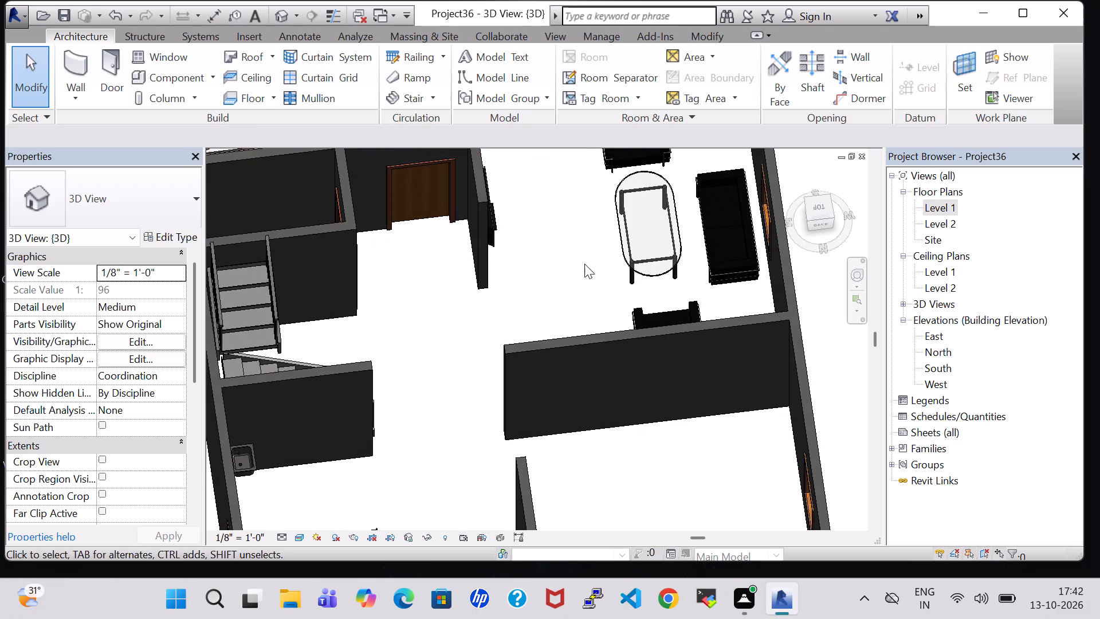
middle_drag(584, 240, 580, 337)
scroll(576, 331, up, 1)
shift+middle_drag(576, 331, 583, 375)
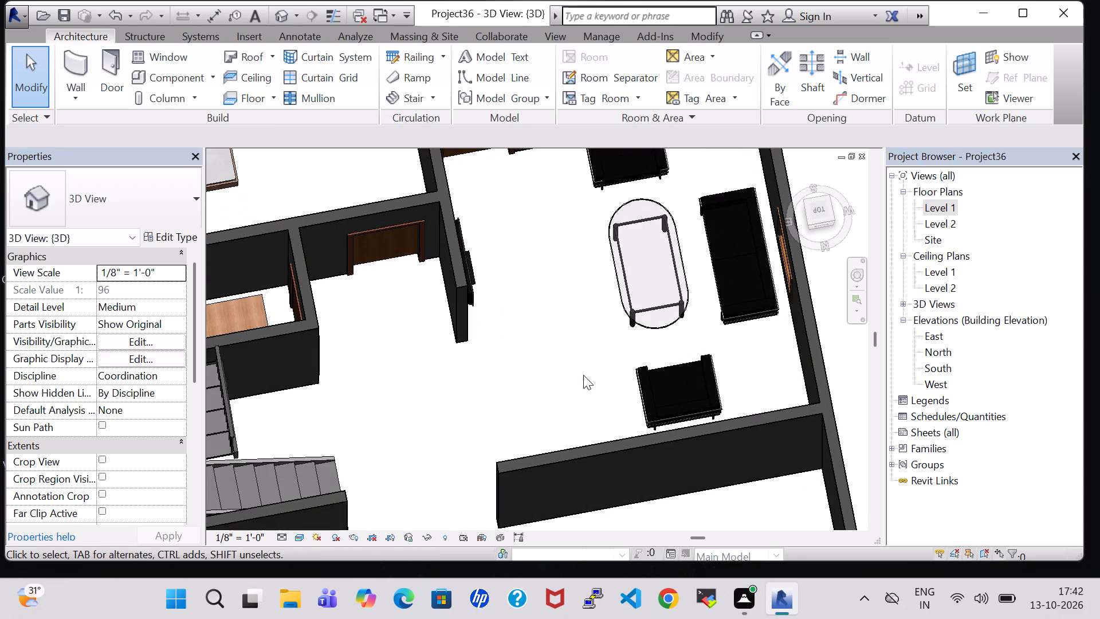
shift+middle_drag(580, 351, 526, 250)
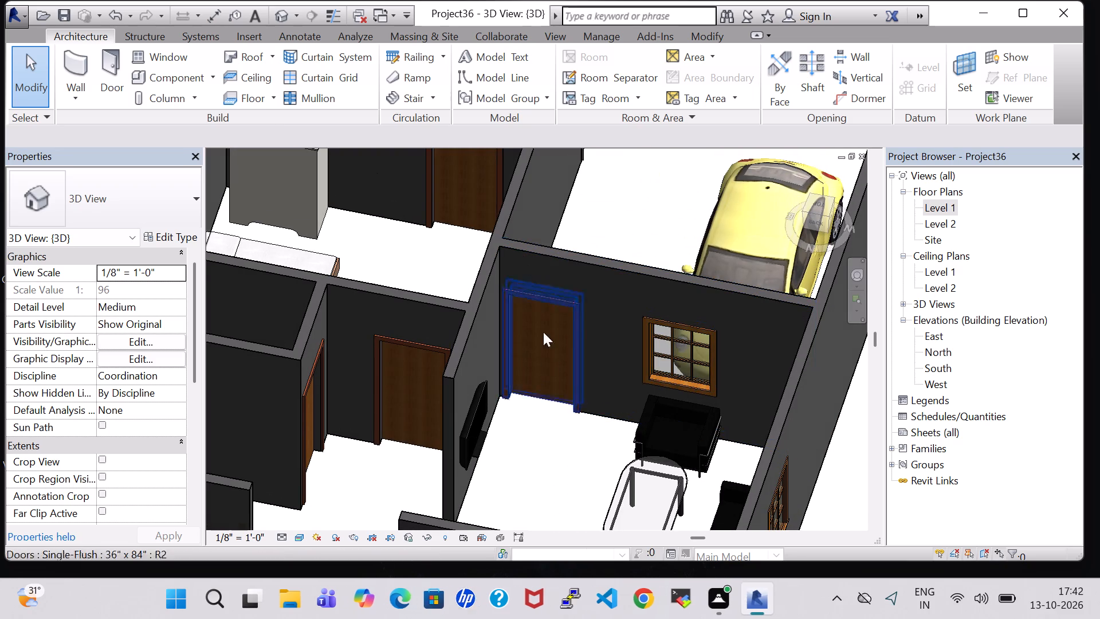
scroll(573, 454, down, 3)
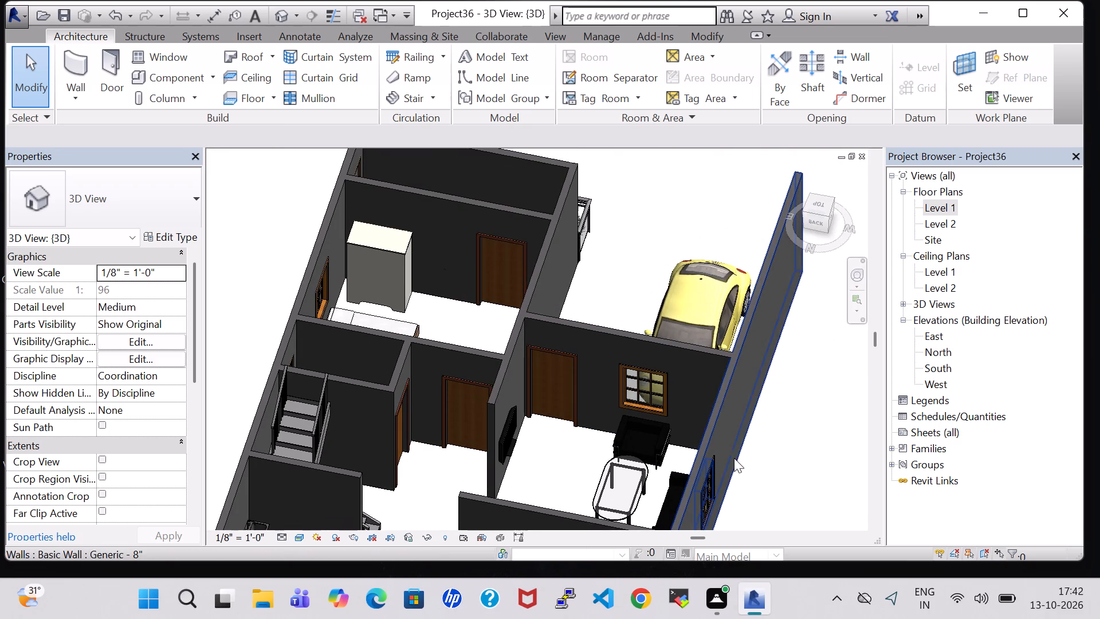
middle_drag(783, 477, 779, 324)
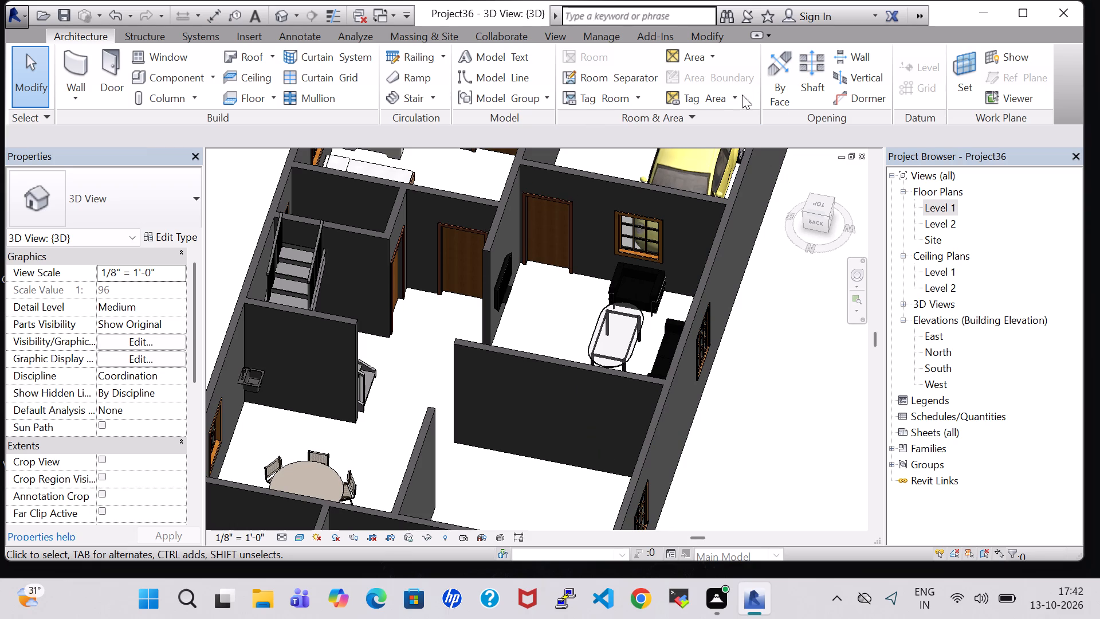
Reopen the Level 1 floor plan and look over the rooms to see which still need furniture.
double_click(945, 205)
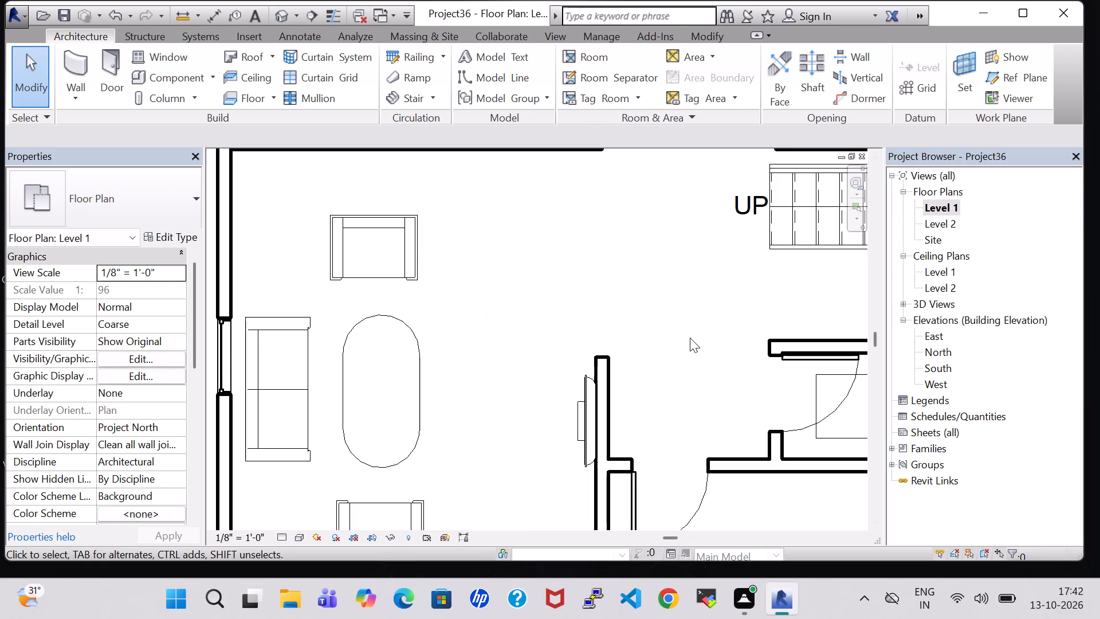
scroll(690, 338, down, 6)
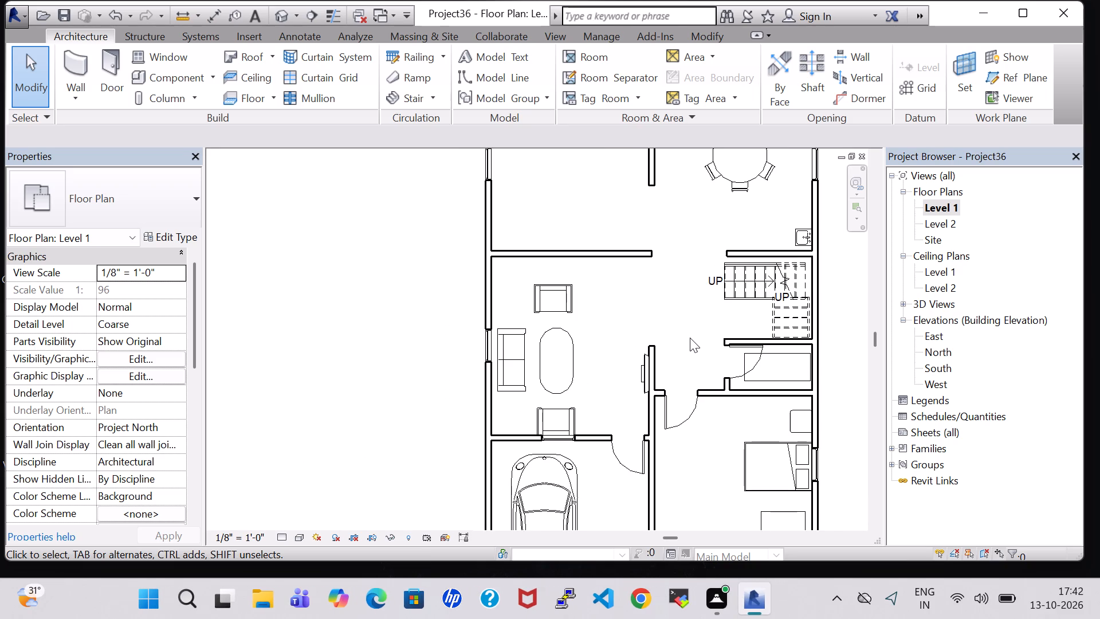
middle_drag(708, 481, 671, 363)
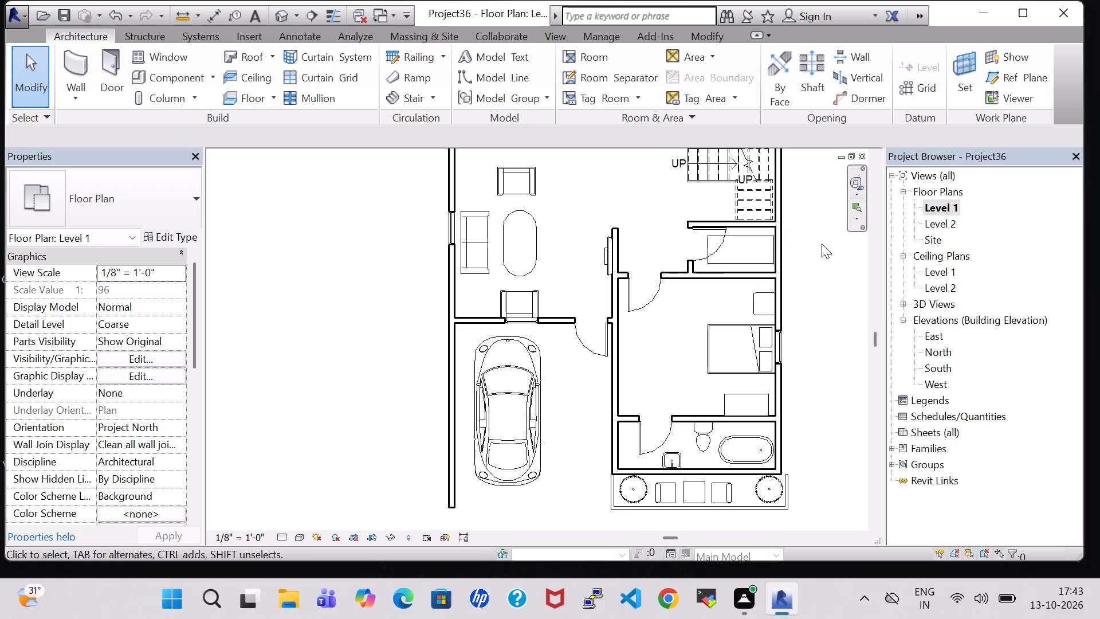
scroll(822, 244, down, 1)
middle_drag(822, 244, 813, 362)
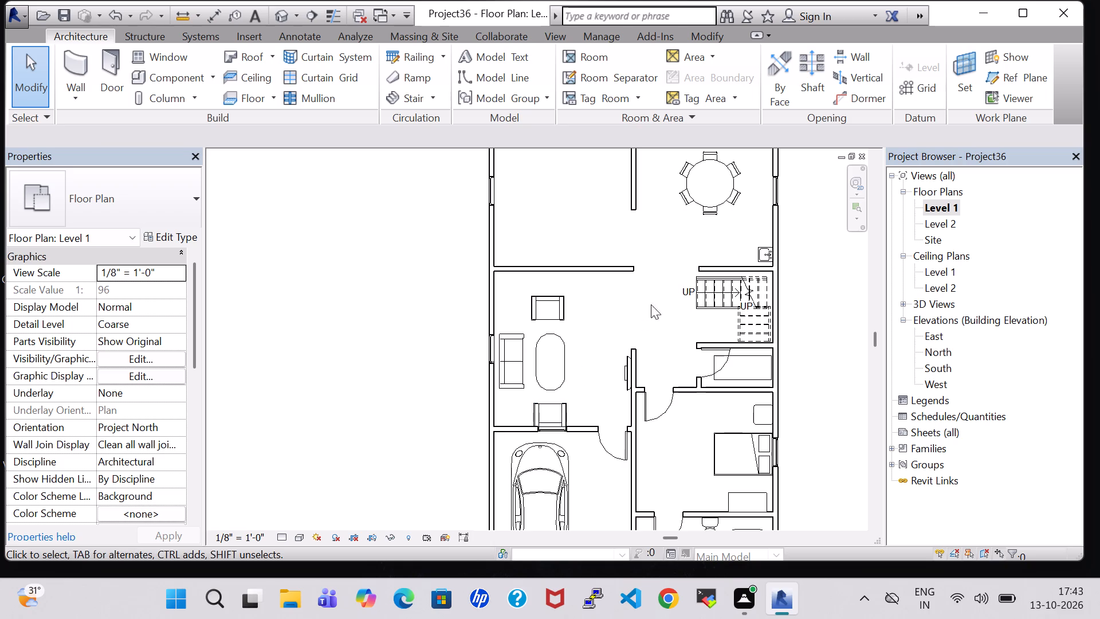
middle_drag(679, 276, 667, 411)
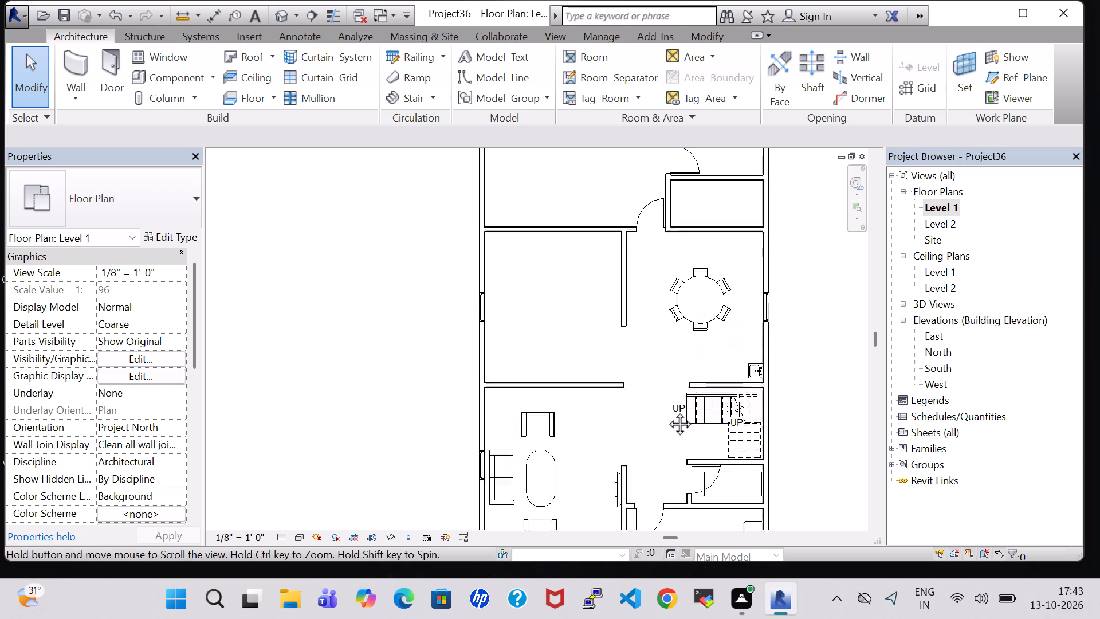
middle_drag(667, 411, 665, 417)
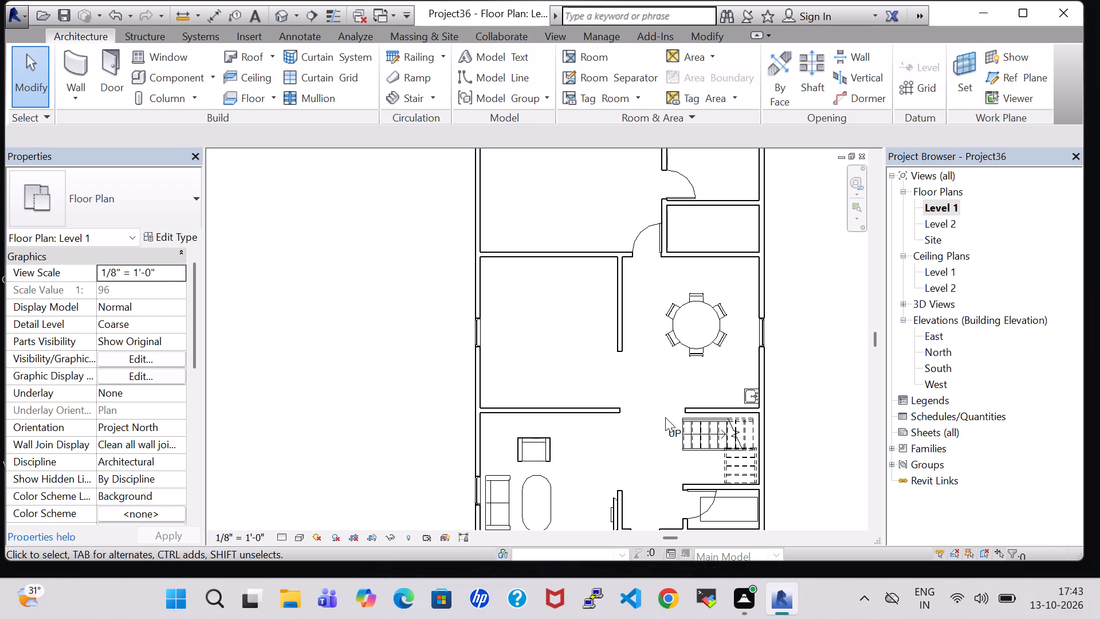
Browse the US Imperial family library, including the Furniture and Plumbing > Architectural > Fixtures folders, for components to furnish the remaining rooms.
click(169, 75)
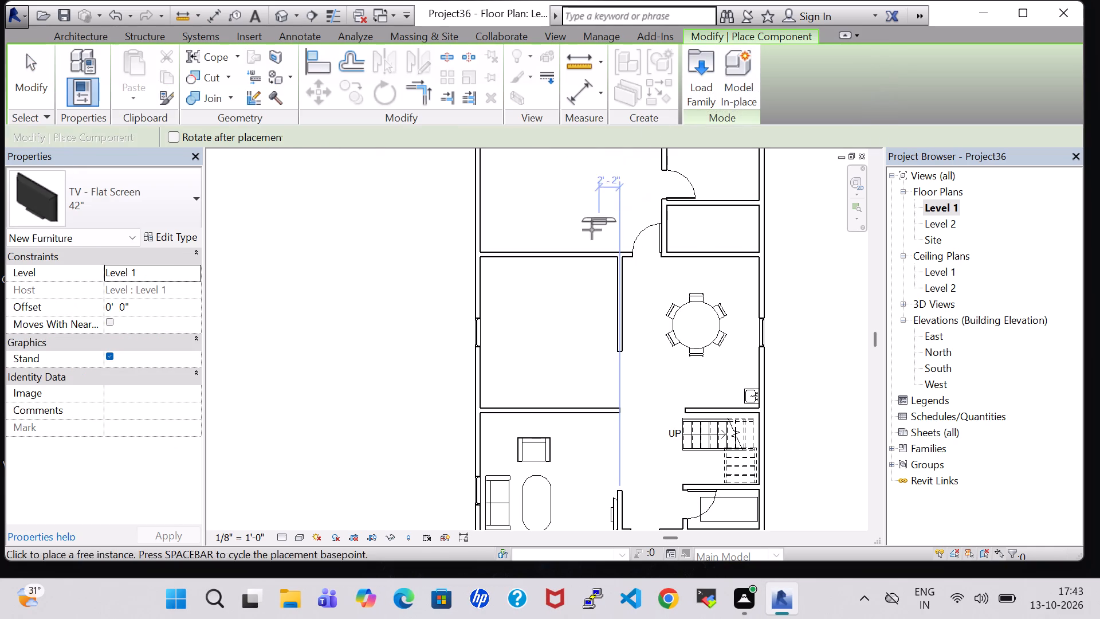
key(Escape)
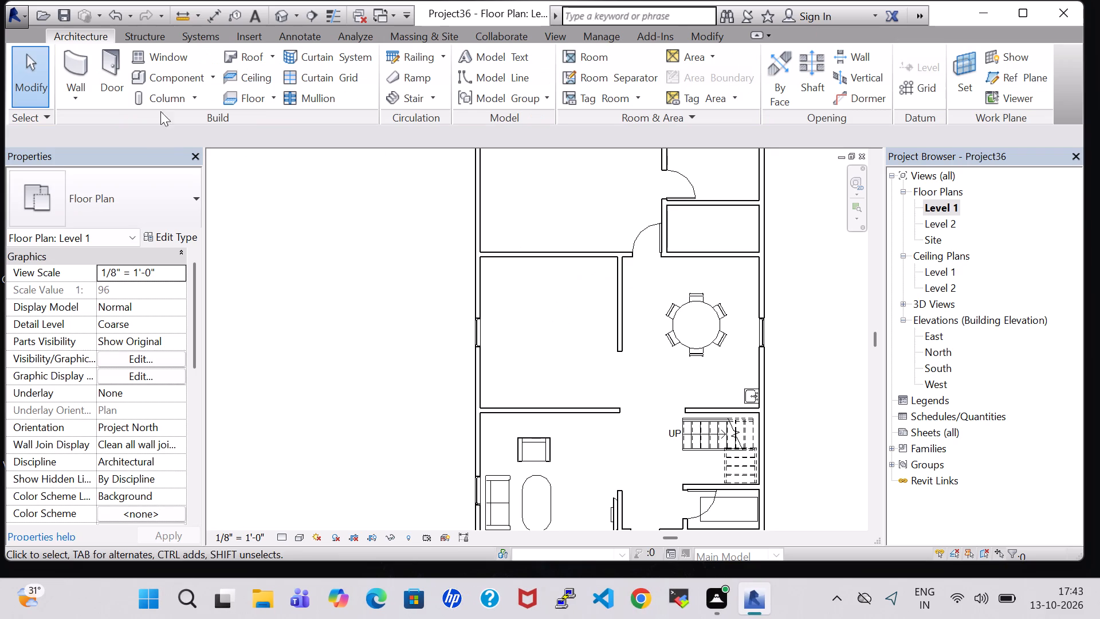
click(160, 78)
click(710, 75)
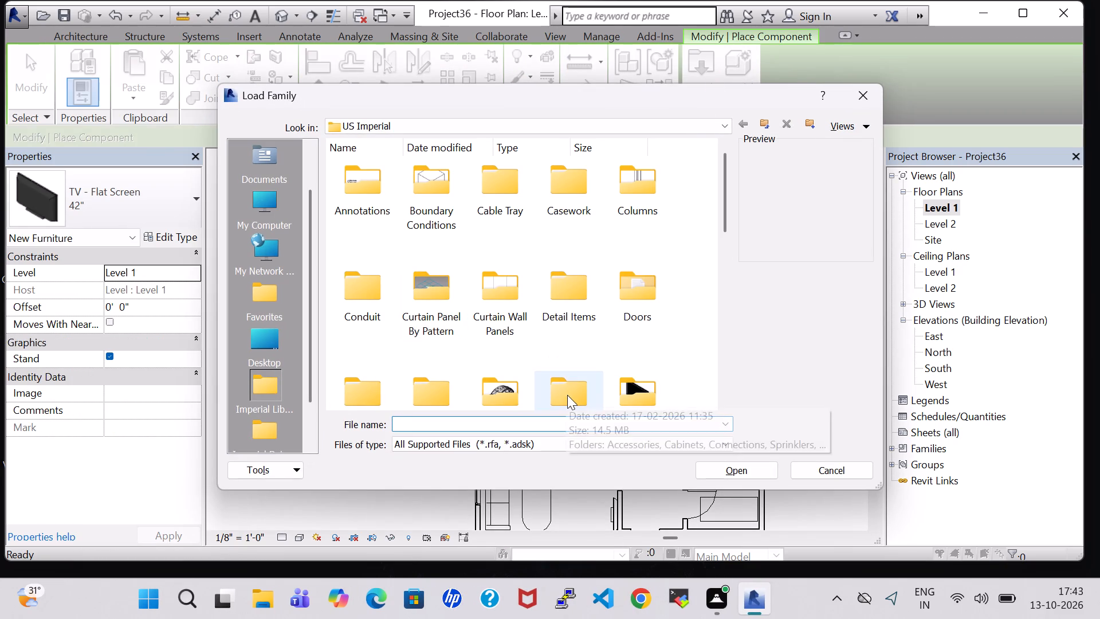
double_click(567, 395)
click(742, 123)
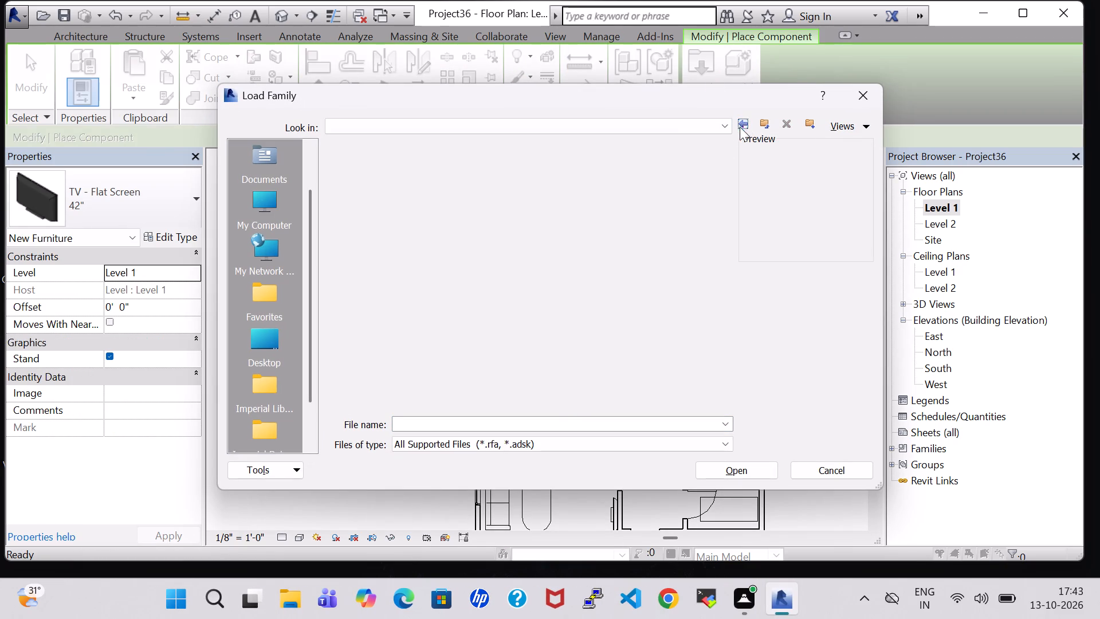
scroll(655, 292, down, 1)
double_click(650, 241)
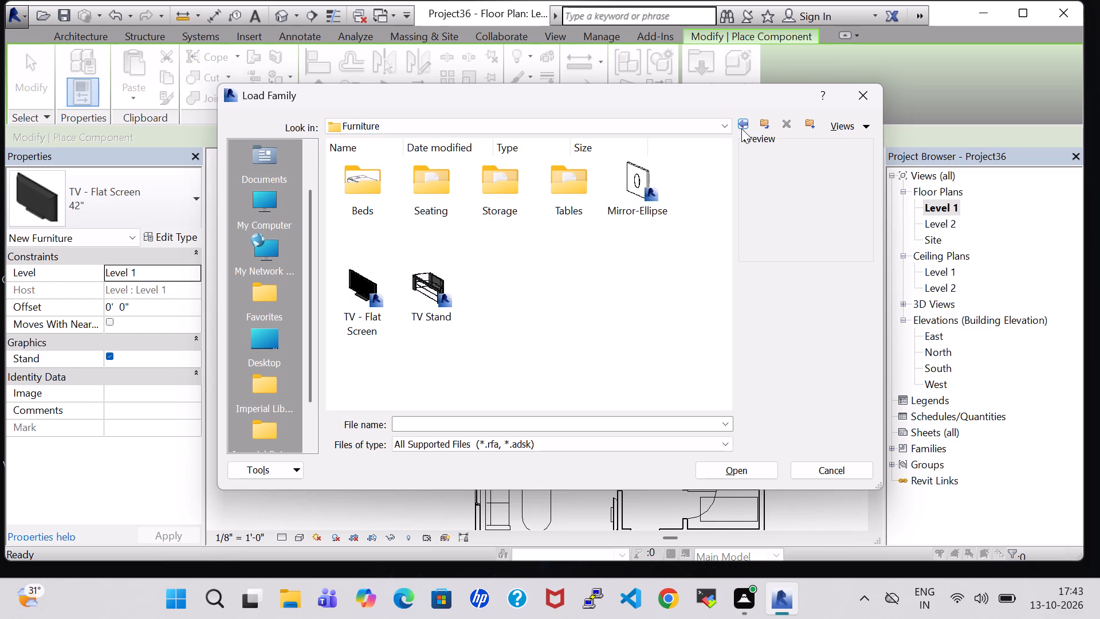
click(741, 128)
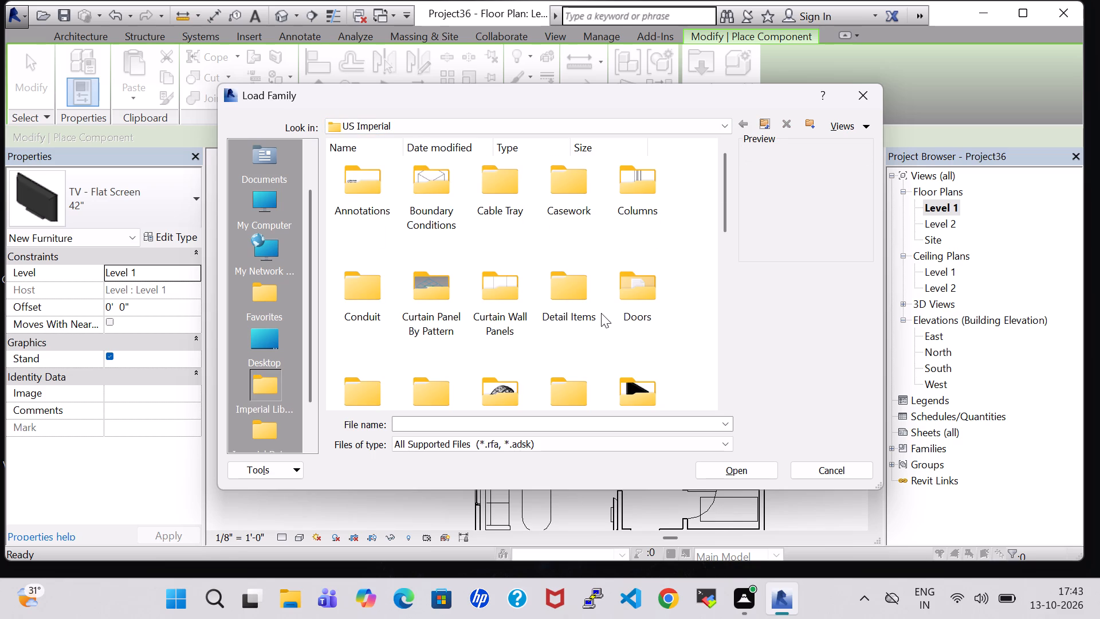
scroll(601, 313, down, 2)
double_click(521, 301)
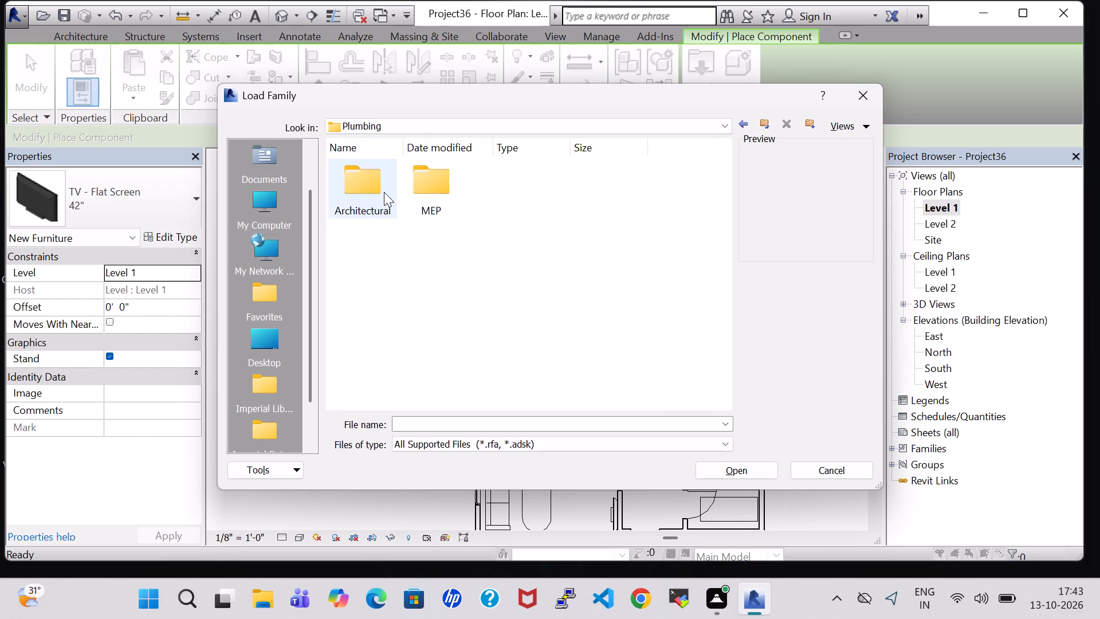
double_click(384, 192)
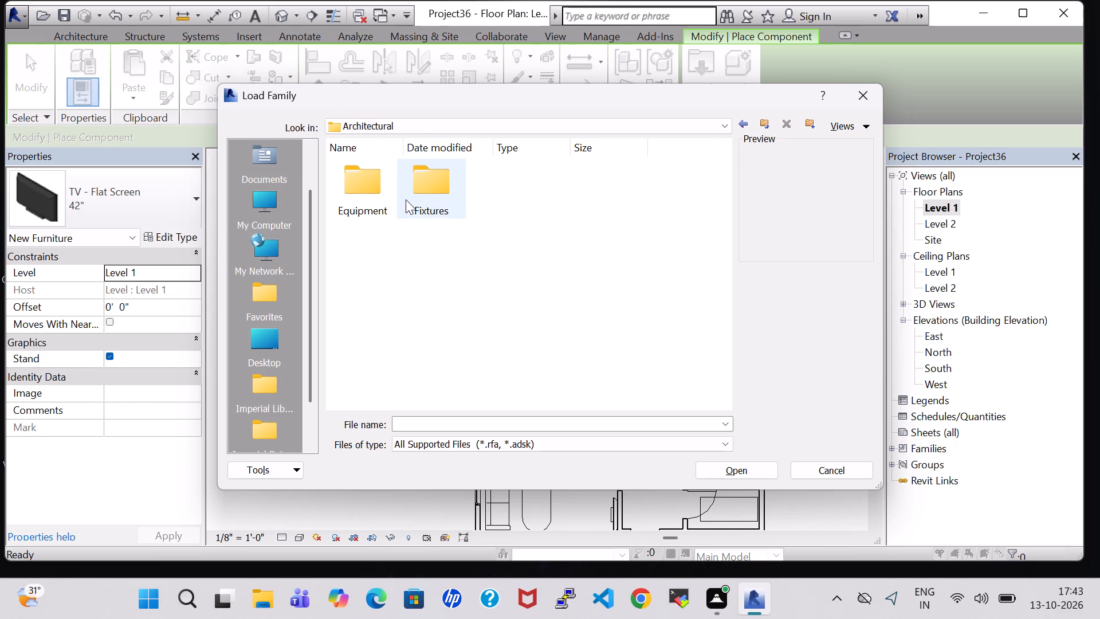
double_click(430, 199)
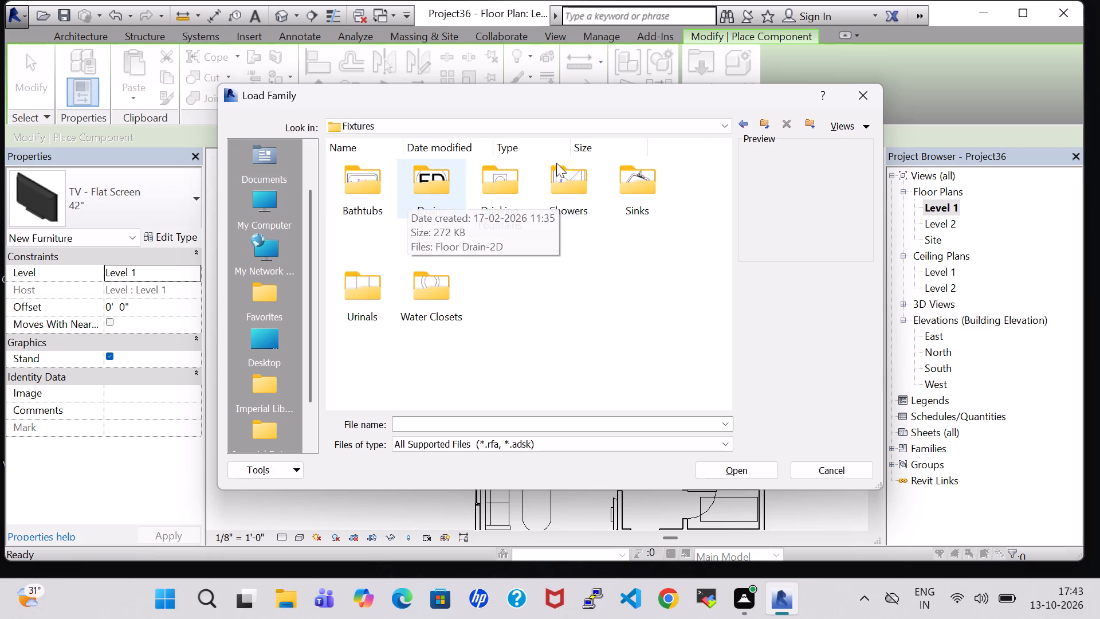
click(745, 124)
click(745, 124)
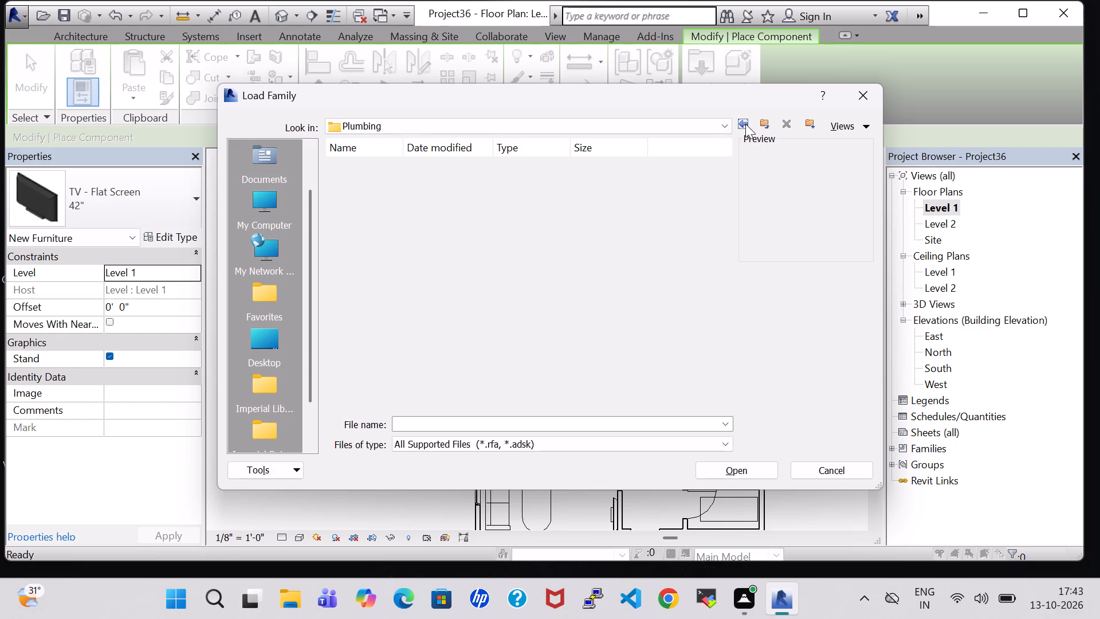
click(747, 126)
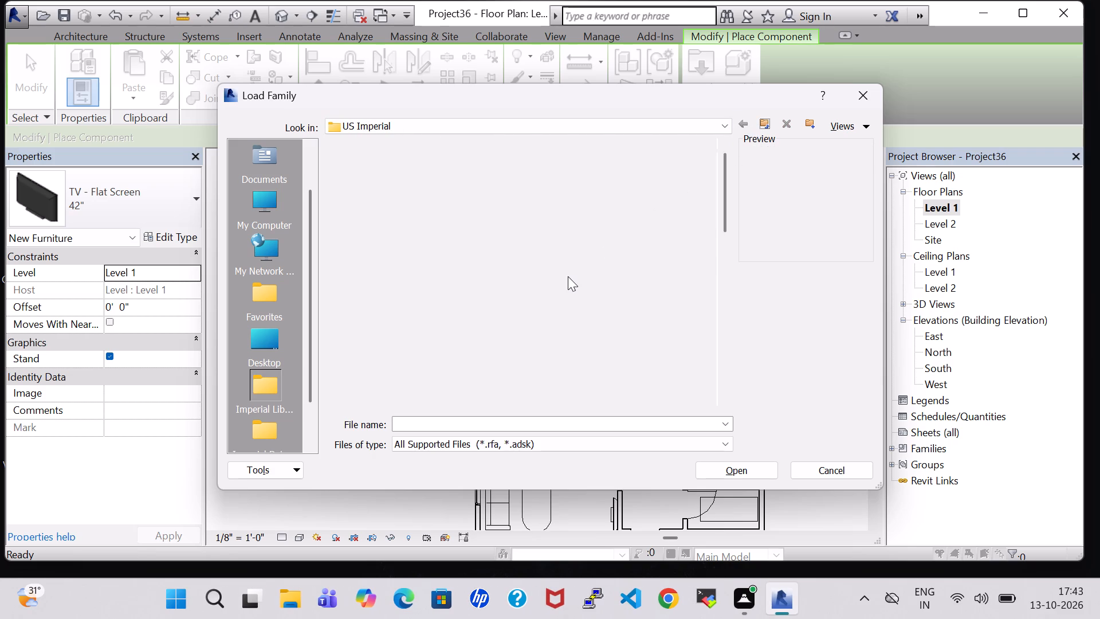
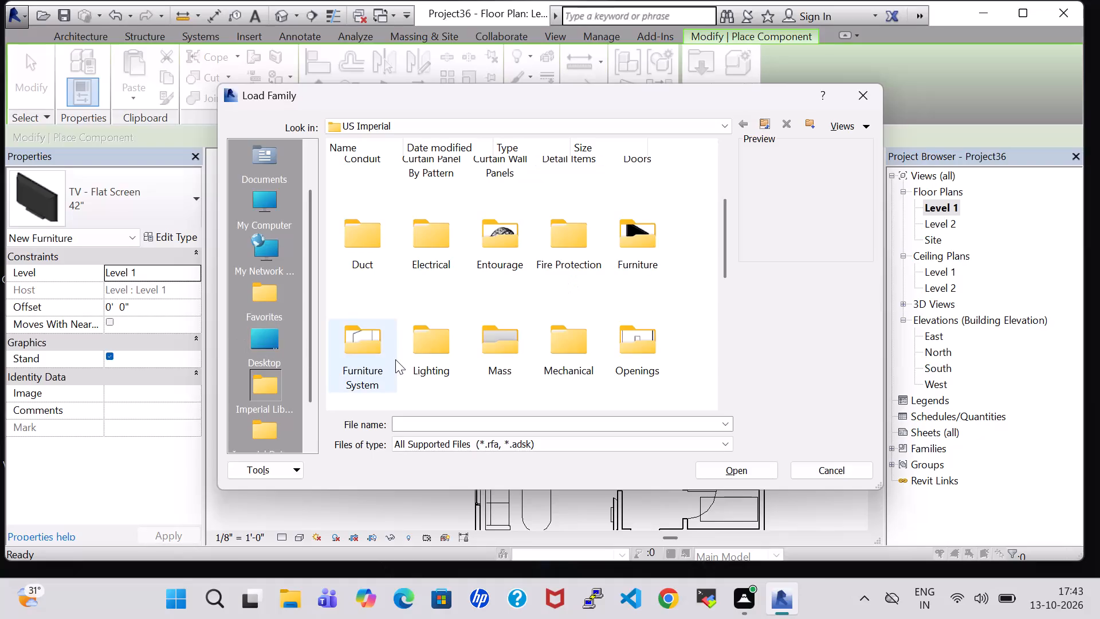
Load the Work Station Cubicle family from Furniture System and place it, rotated, in the northeast corner of the room north of the living room.
double_click(395, 359)
click(628, 183)
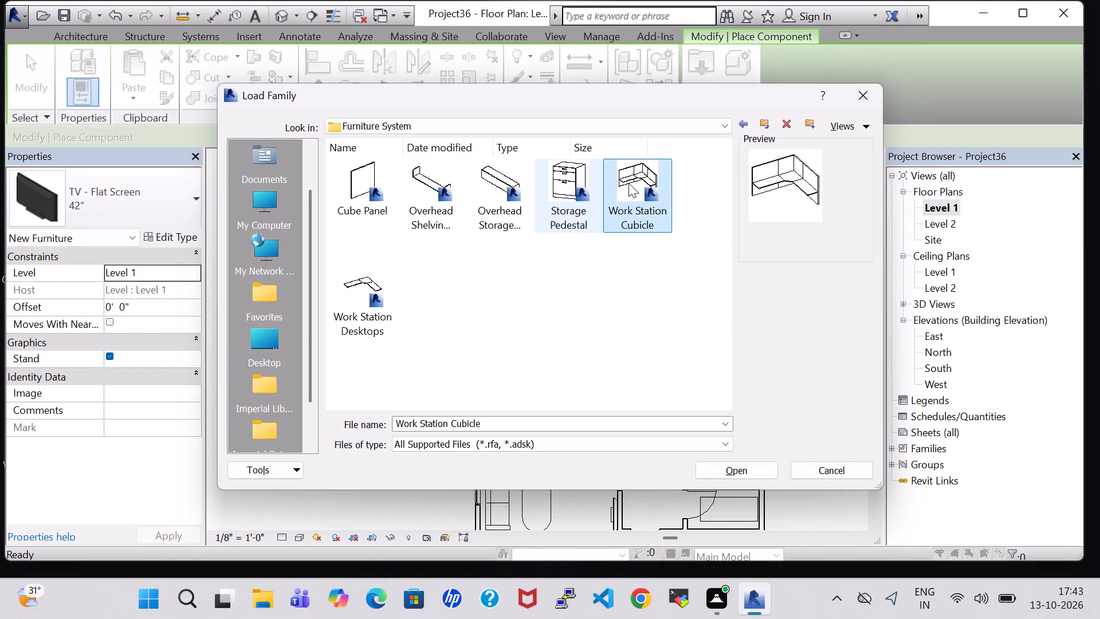
click(744, 475)
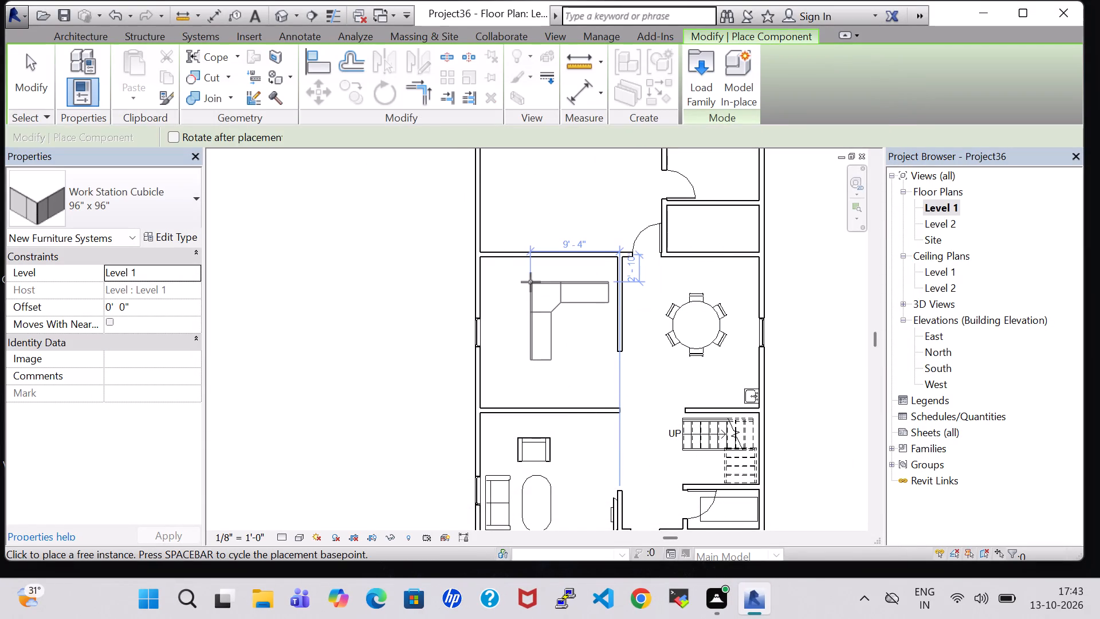
key(space)
key(space)
key(space)
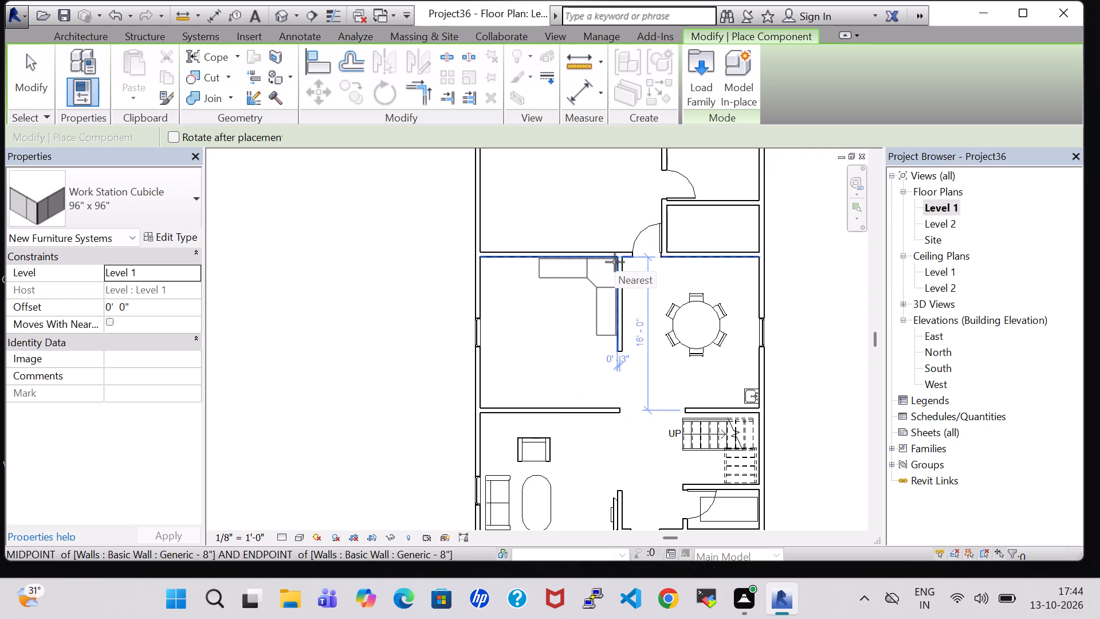
click(615, 262)
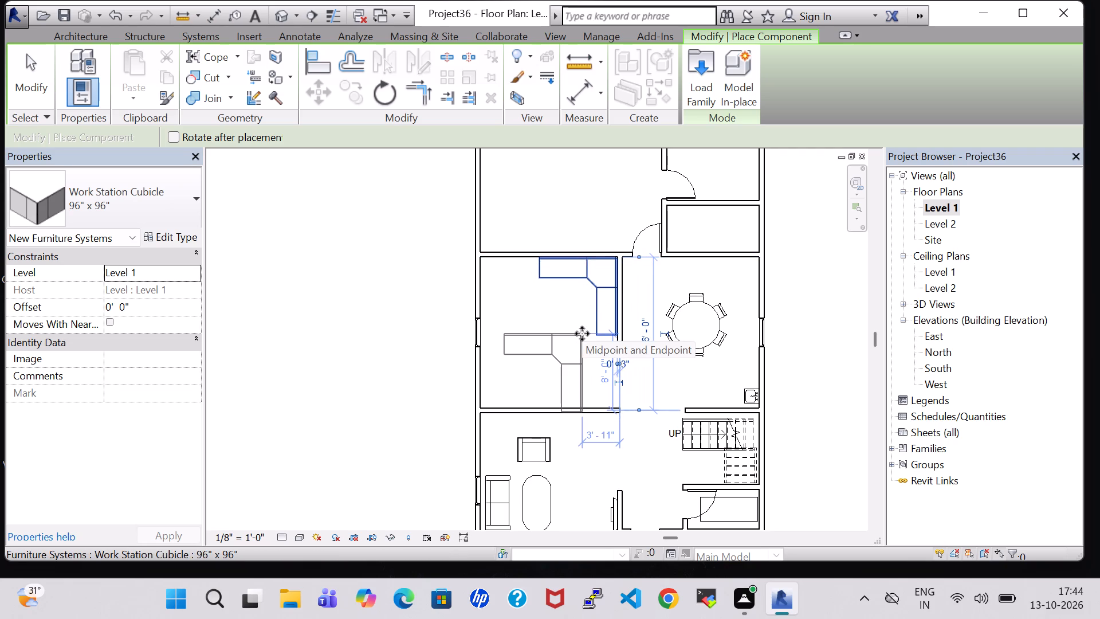
key(Escape)
key(Escape)
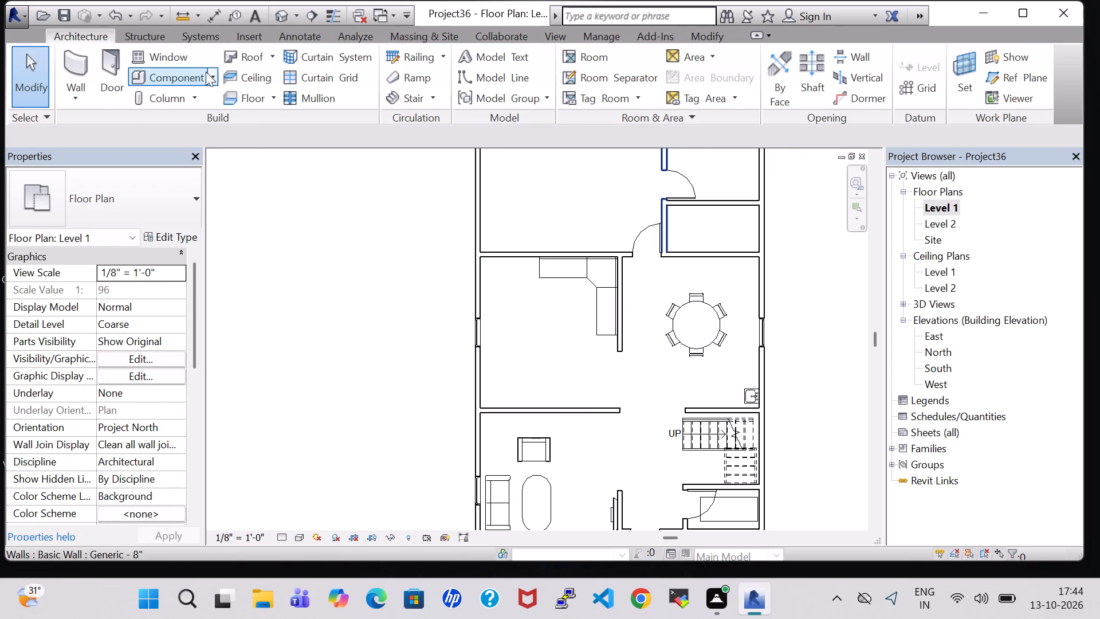
Load the Kitchenette - Medium family from Specialty Equipment > Domestic, overwriting the shared sink sub-component family with its version.
click(170, 75)
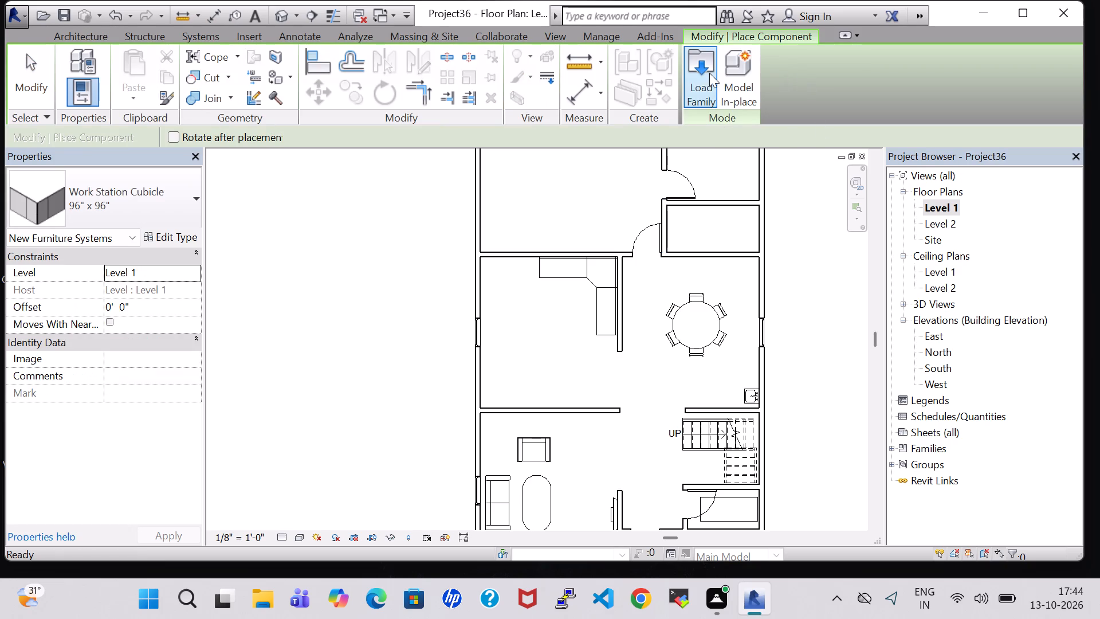
click(709, 73)
scroll(679, 289, down, 2)
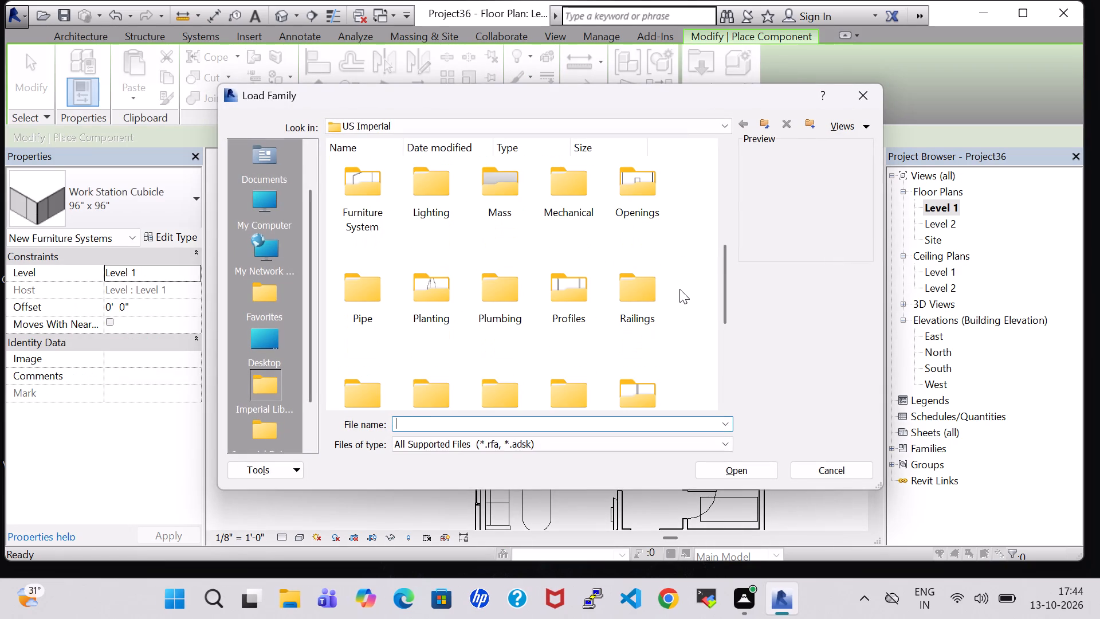
scroll(679, 289, down, 1)
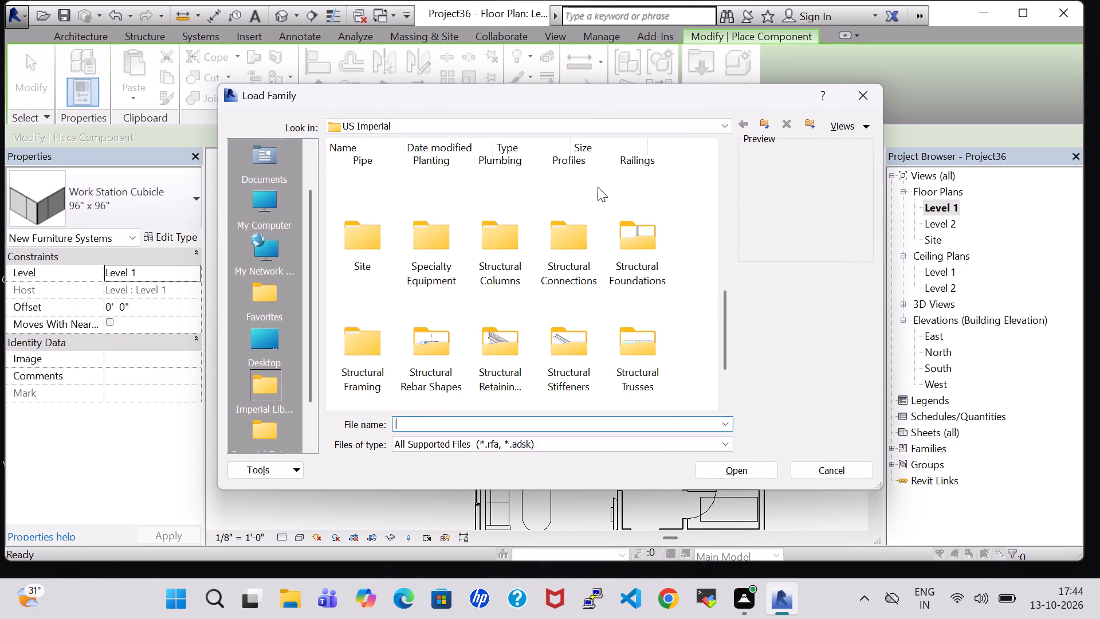
scroll(595, 181, down, 1)
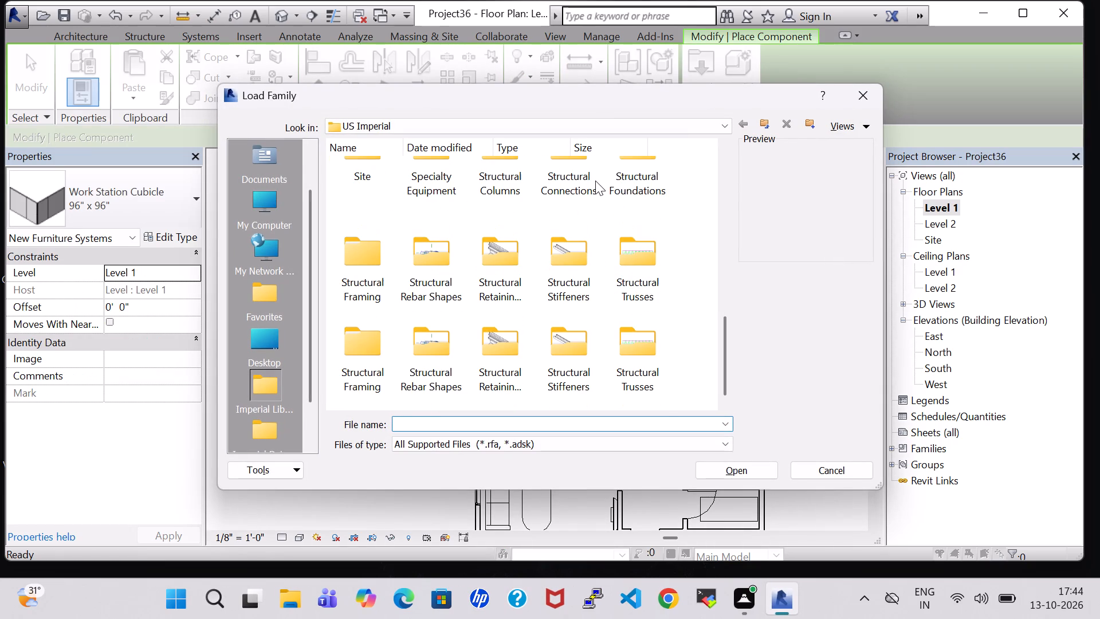
scroll(604, 326, up, 1)
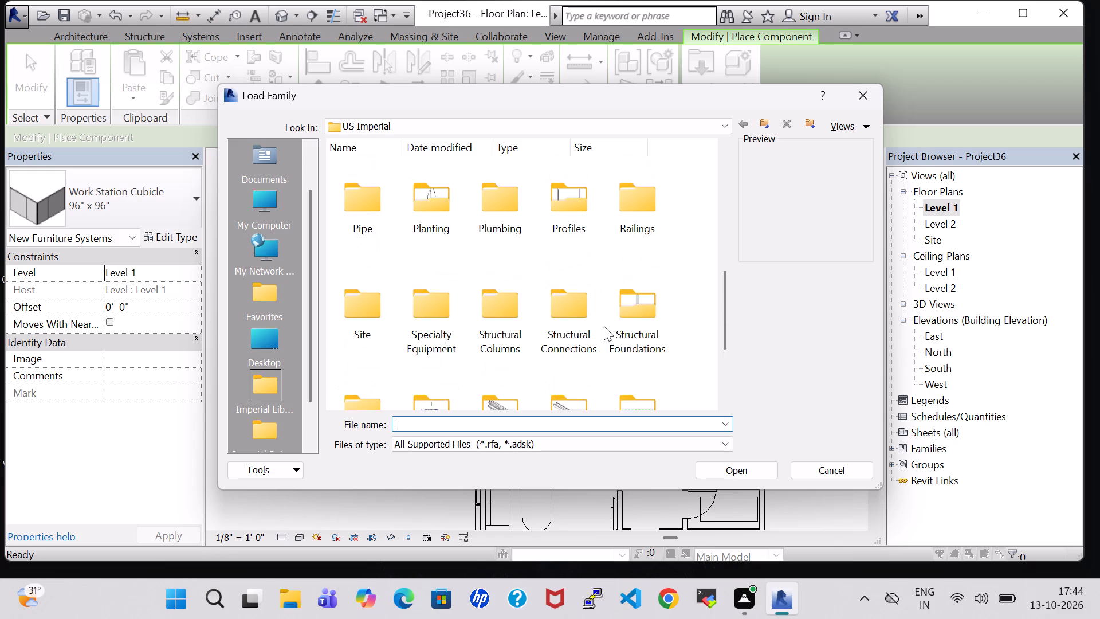
scroll(604, 326, up, 1)
double_click(638, 163)
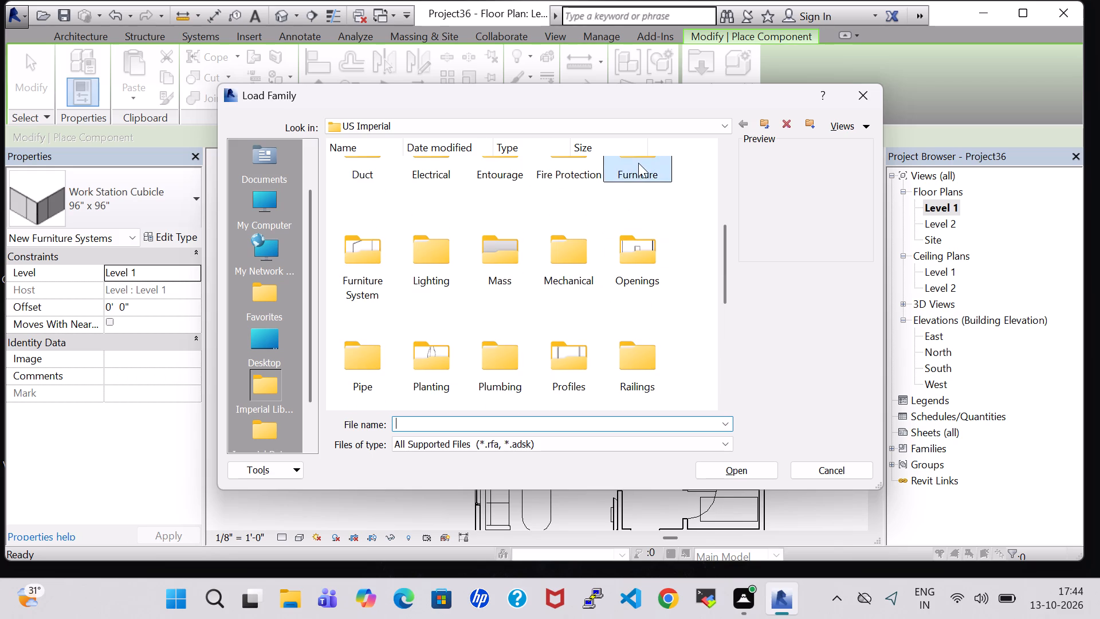
click(742, 127)
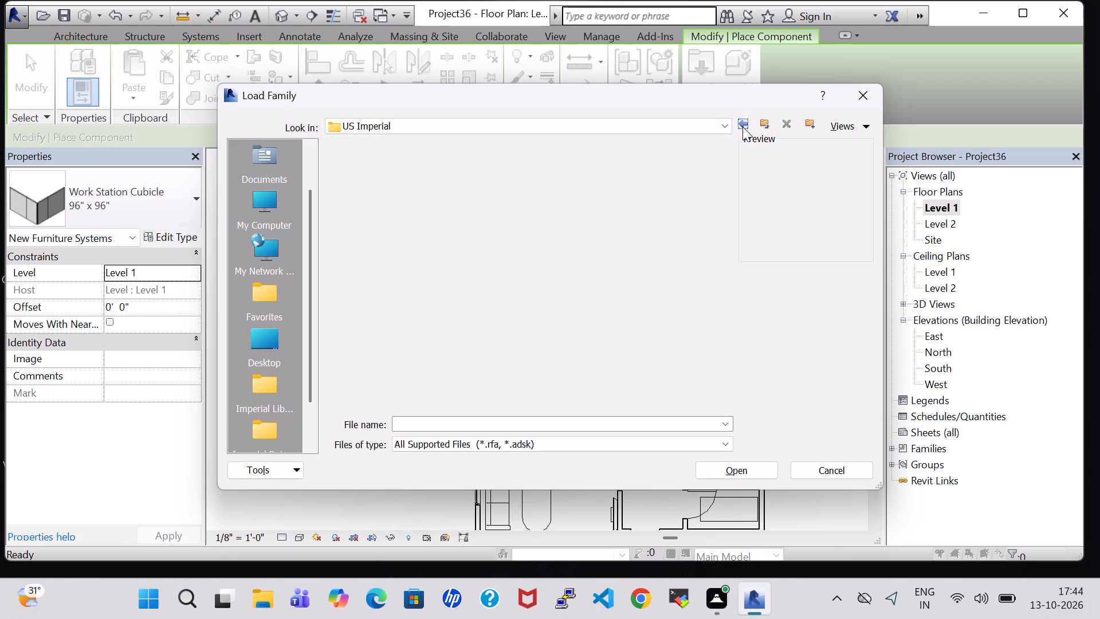
click(499, 293)
key(s)
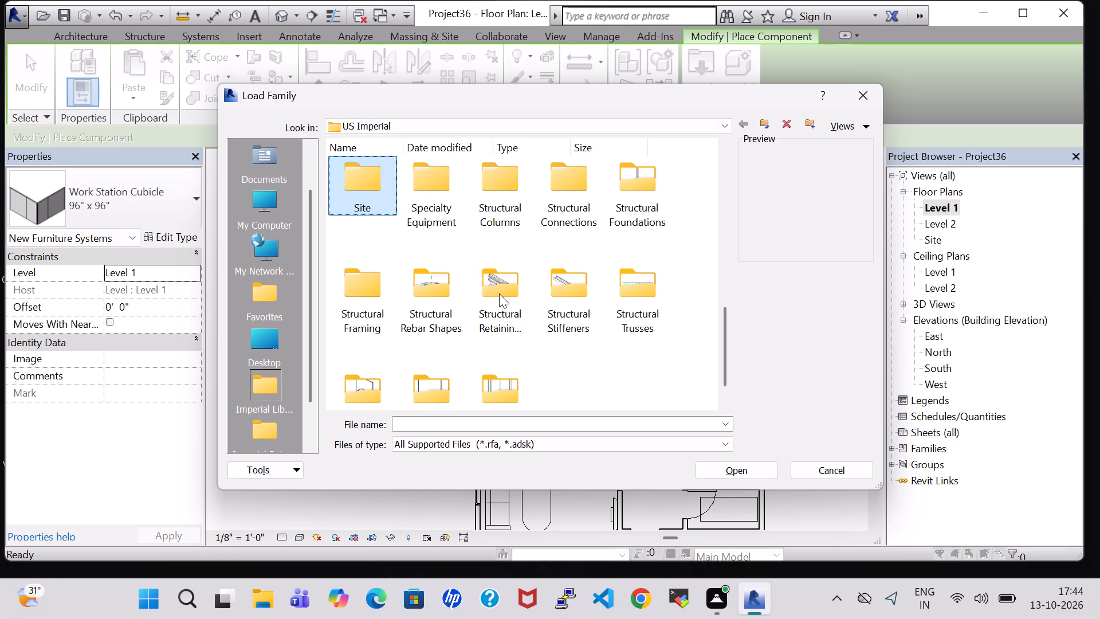
double_click(437, 203)
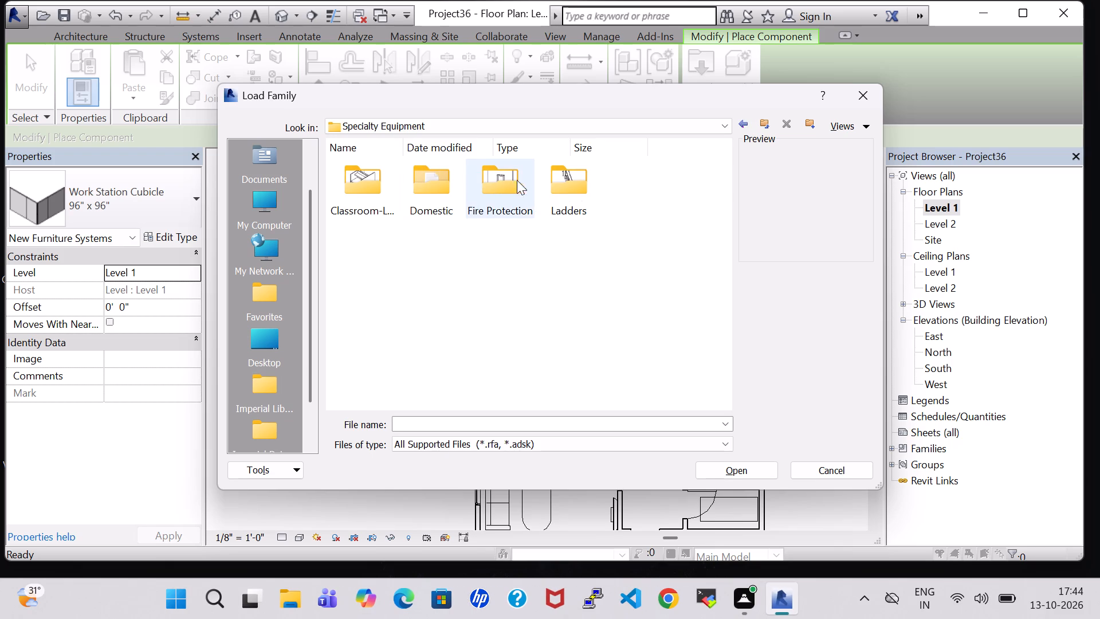
double_click(434, 178)
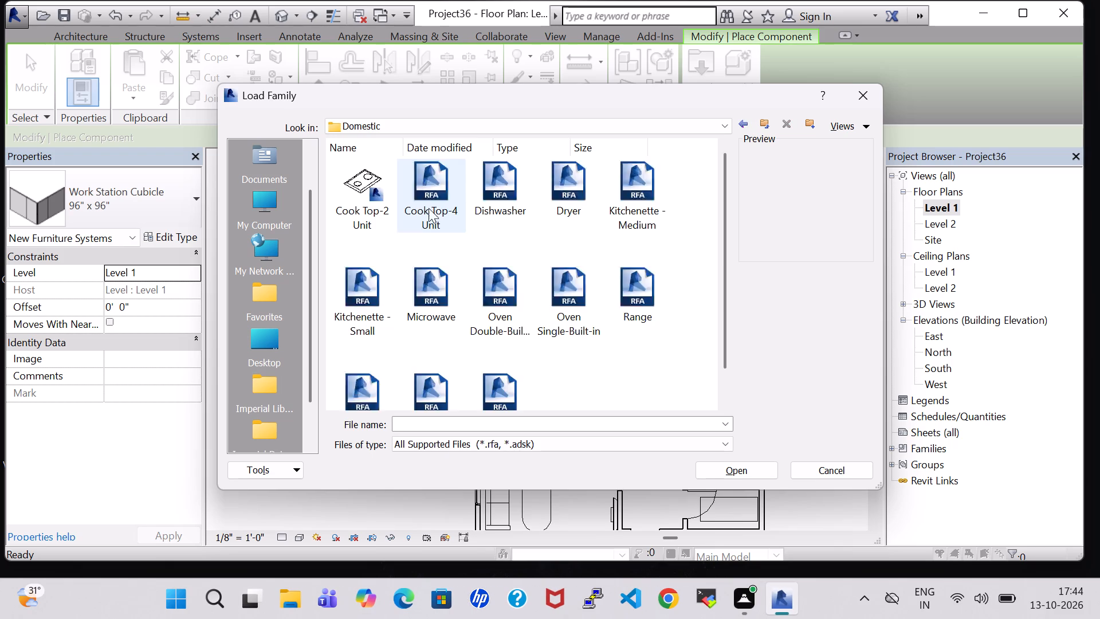
click(624, 195)
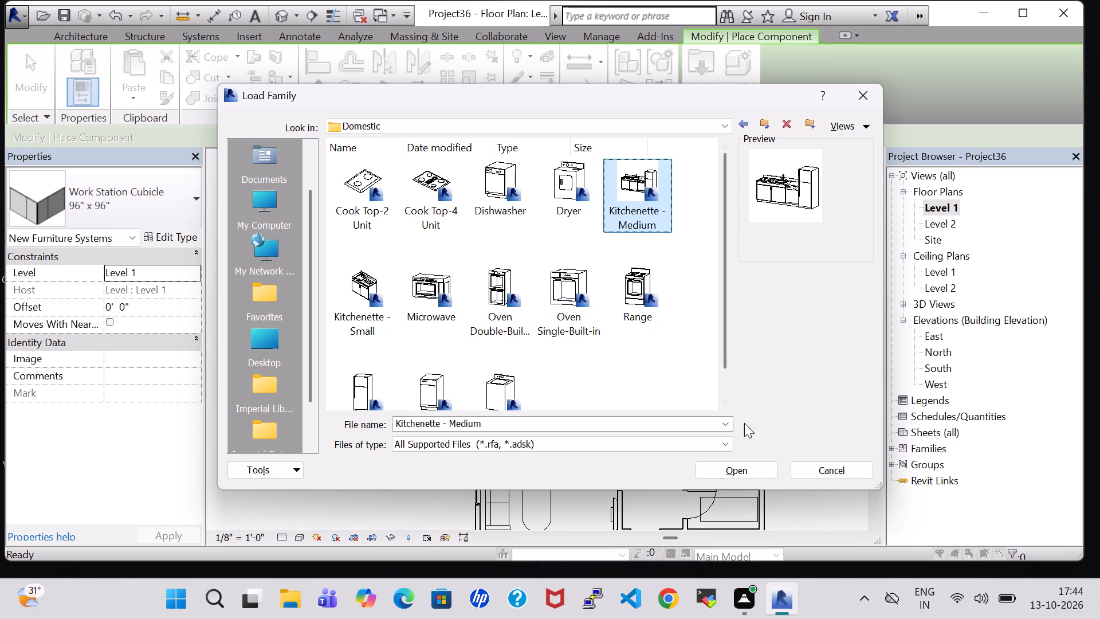
click(748, 477)
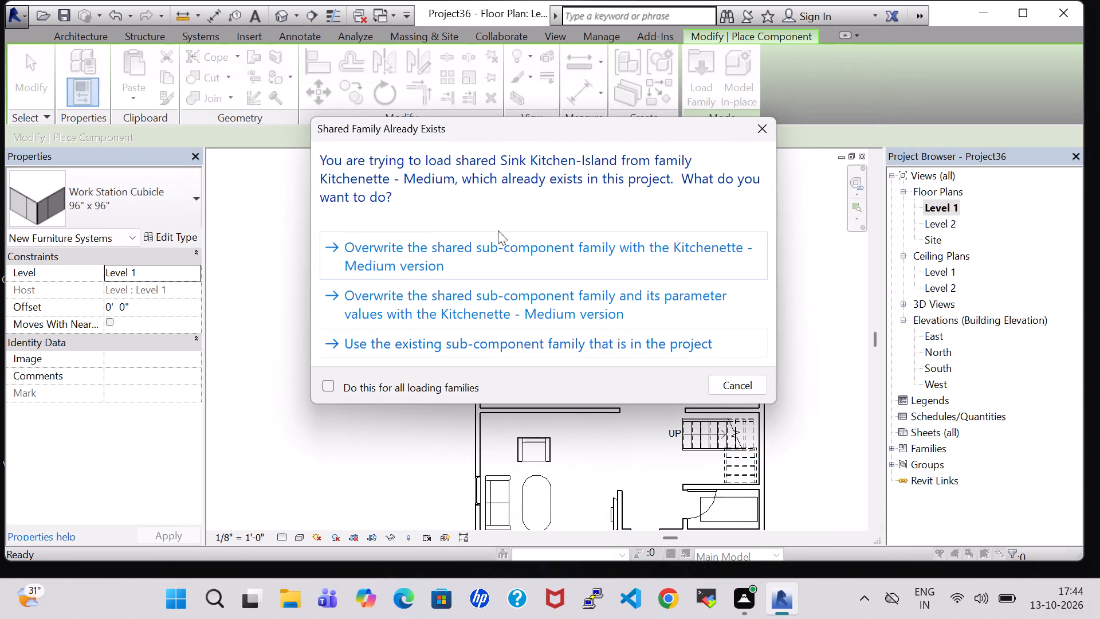
click(506, 260)
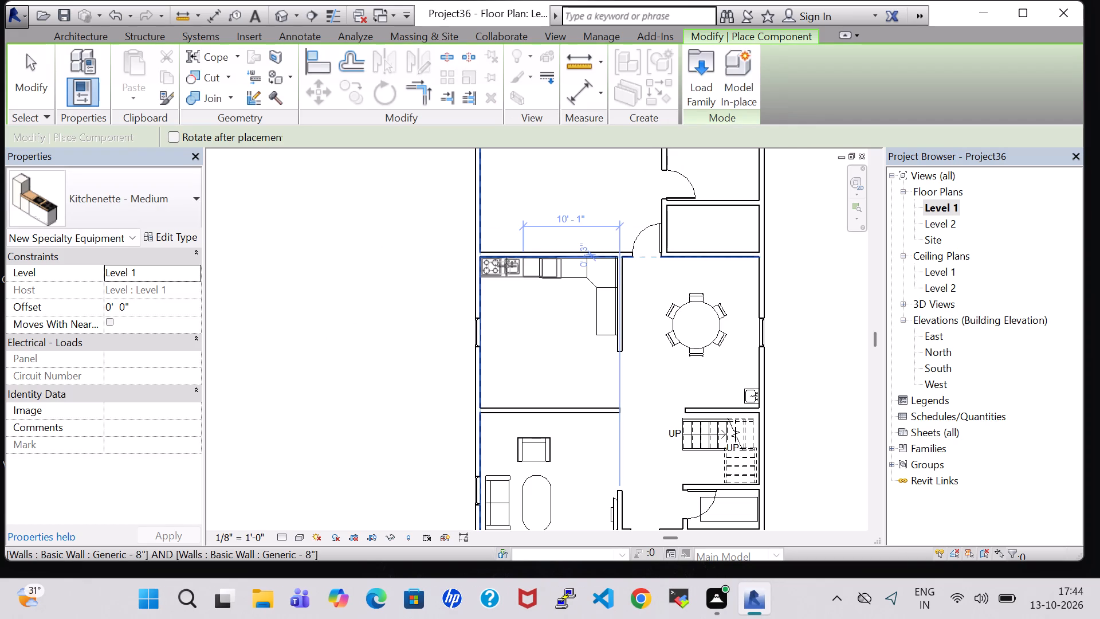
Place the kitchenette, rotated, against the cubicle room's west wall across the window, about 3' 7 1/2" from the south wall.
key(space)
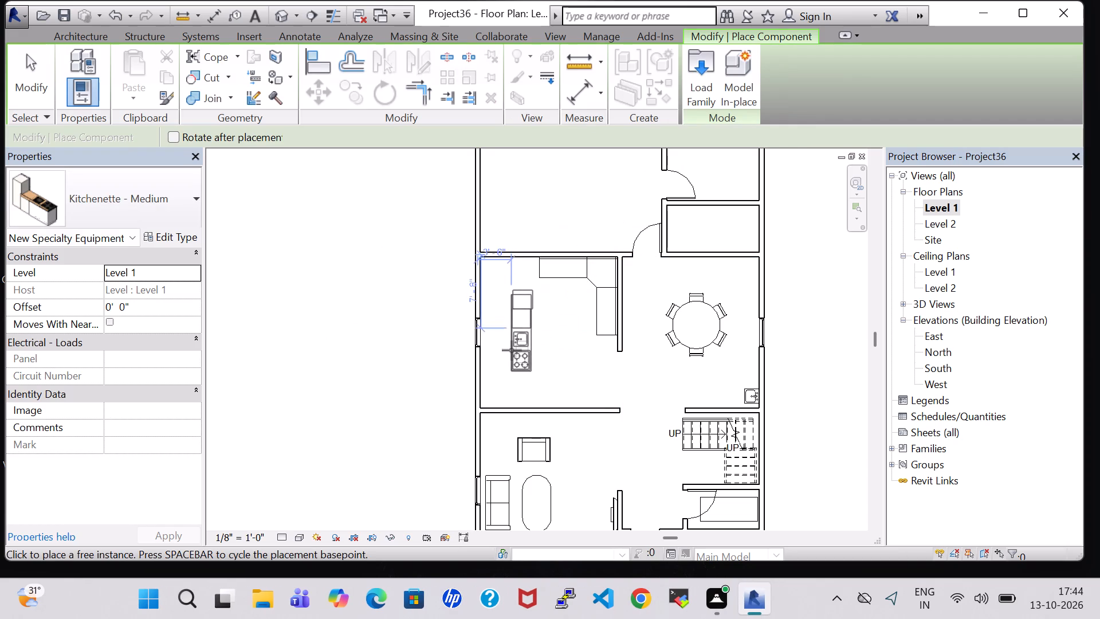
scroll(512, 350, up, 6)
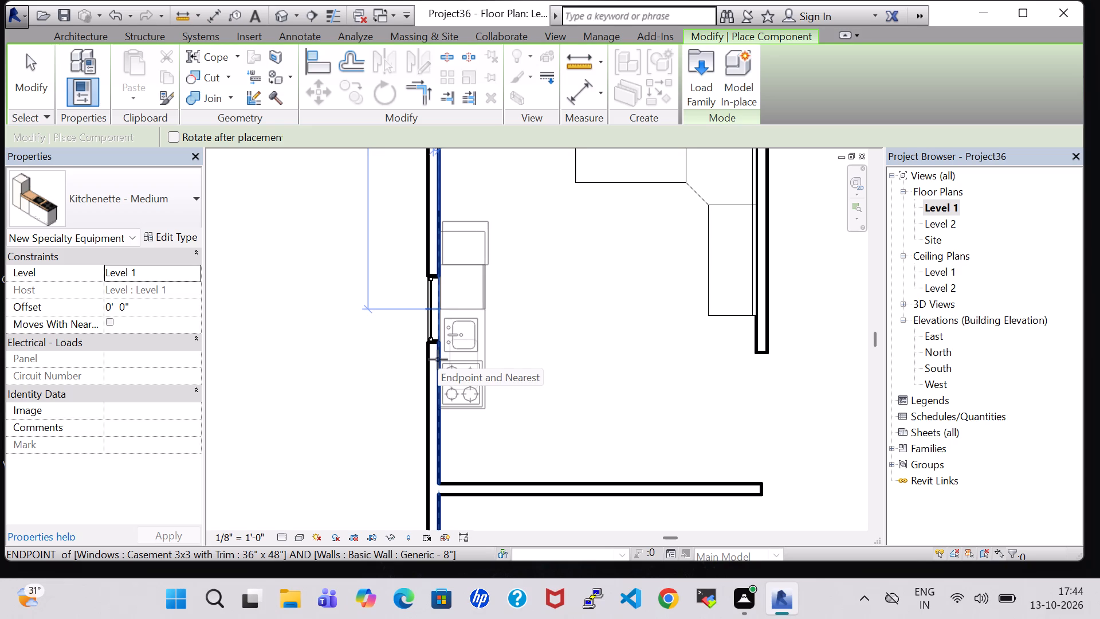
click(438, 359)
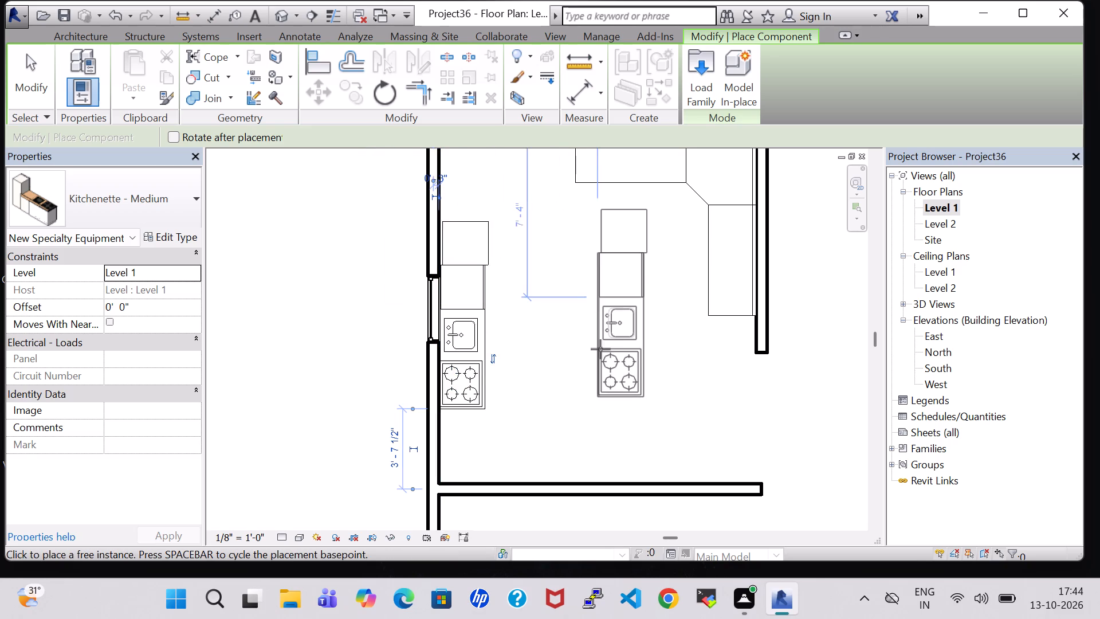
scroll(600, 349, down, 6)
key(Escape)
key(Escape)
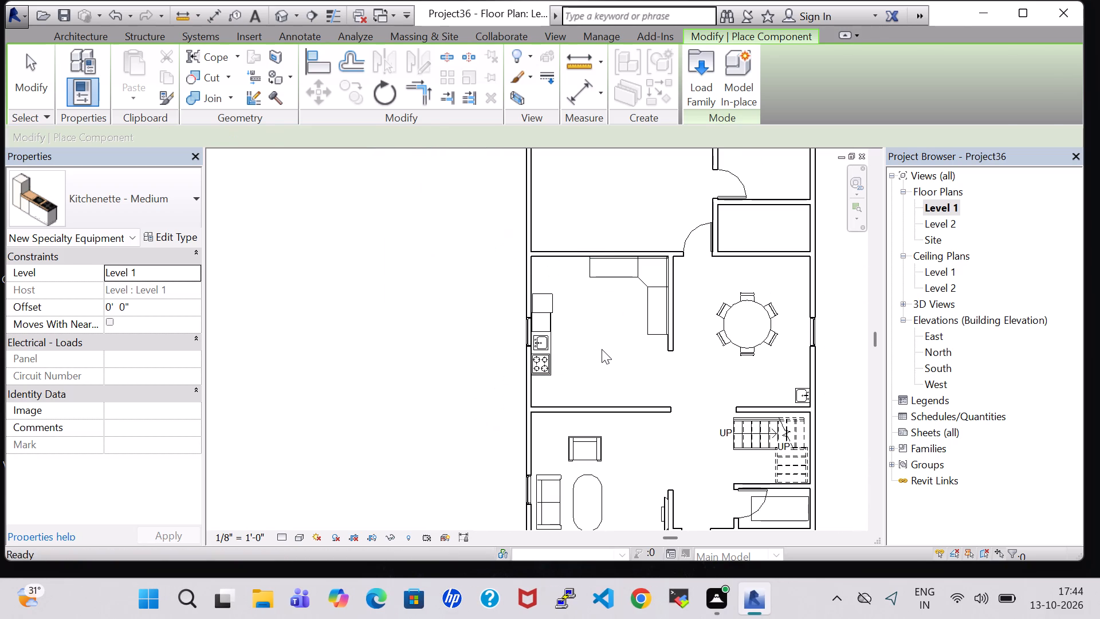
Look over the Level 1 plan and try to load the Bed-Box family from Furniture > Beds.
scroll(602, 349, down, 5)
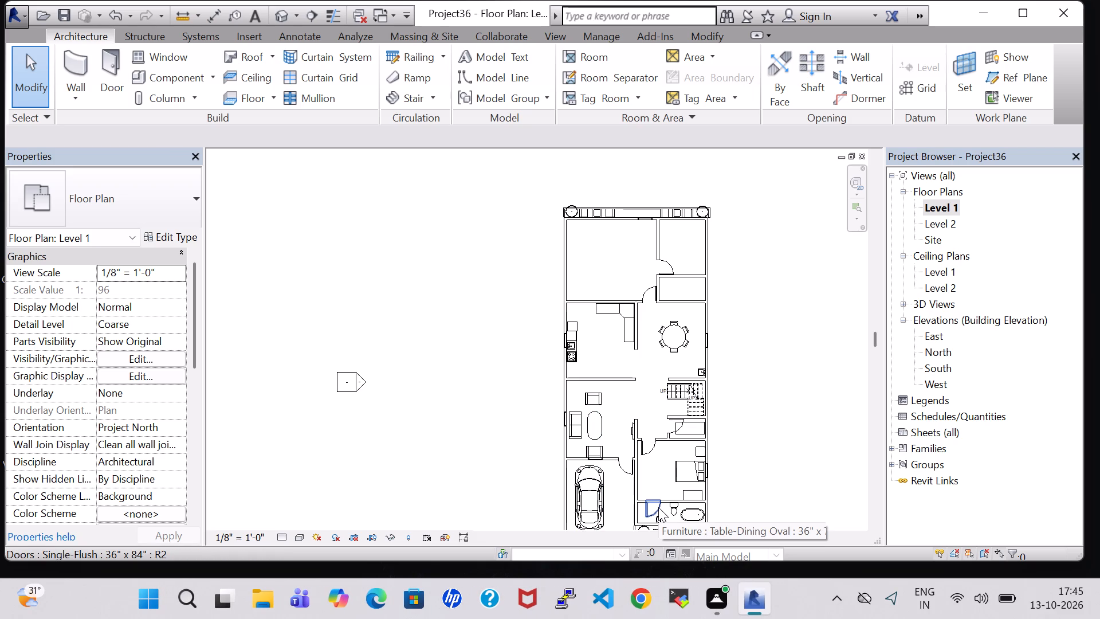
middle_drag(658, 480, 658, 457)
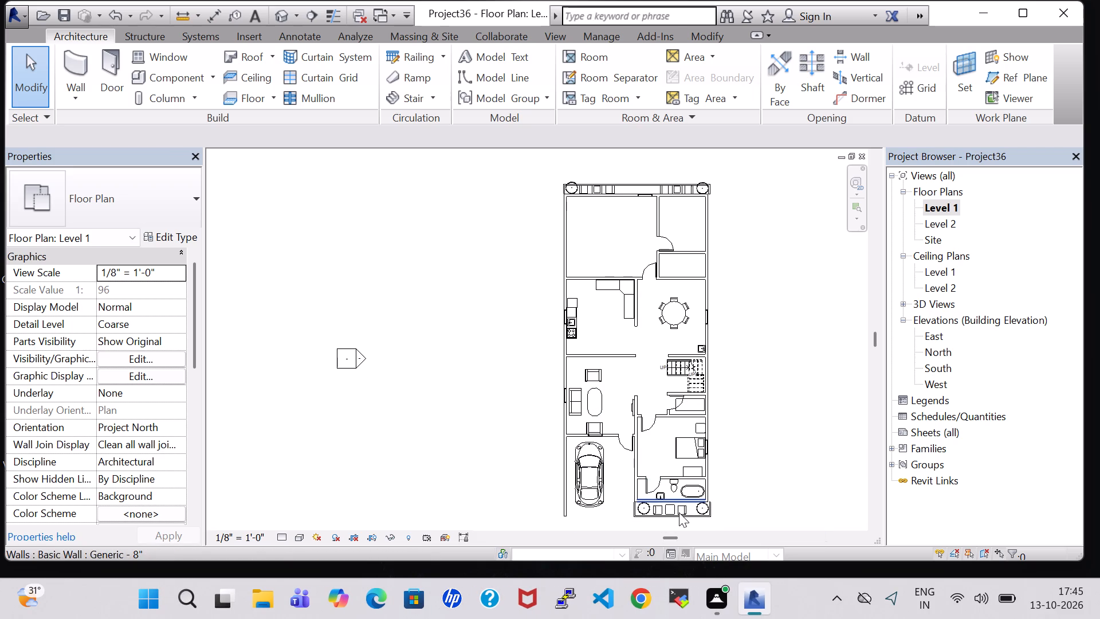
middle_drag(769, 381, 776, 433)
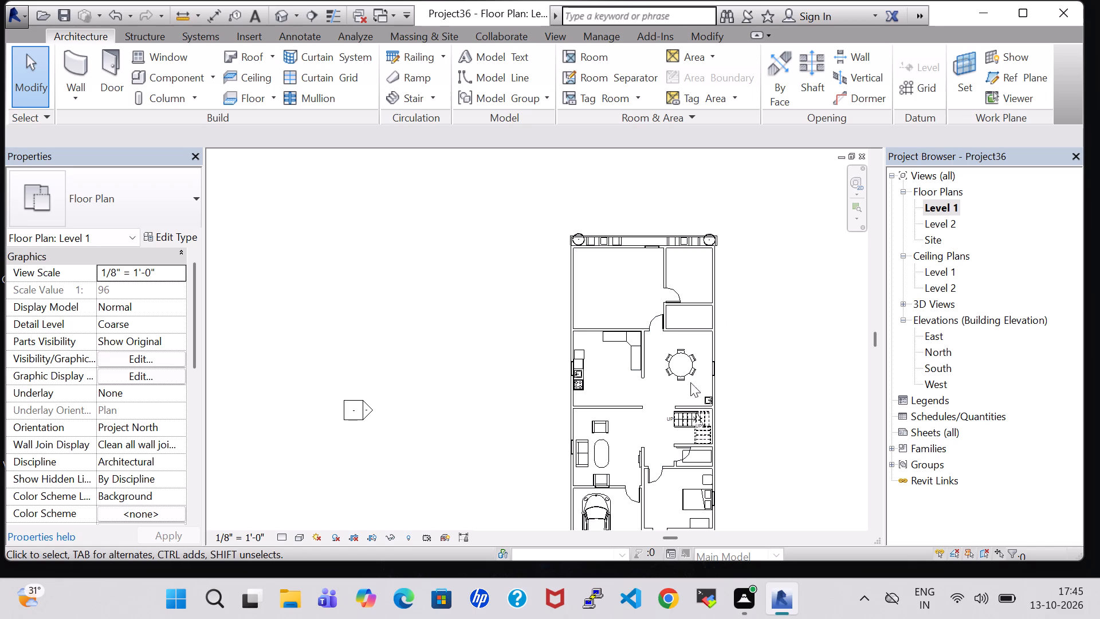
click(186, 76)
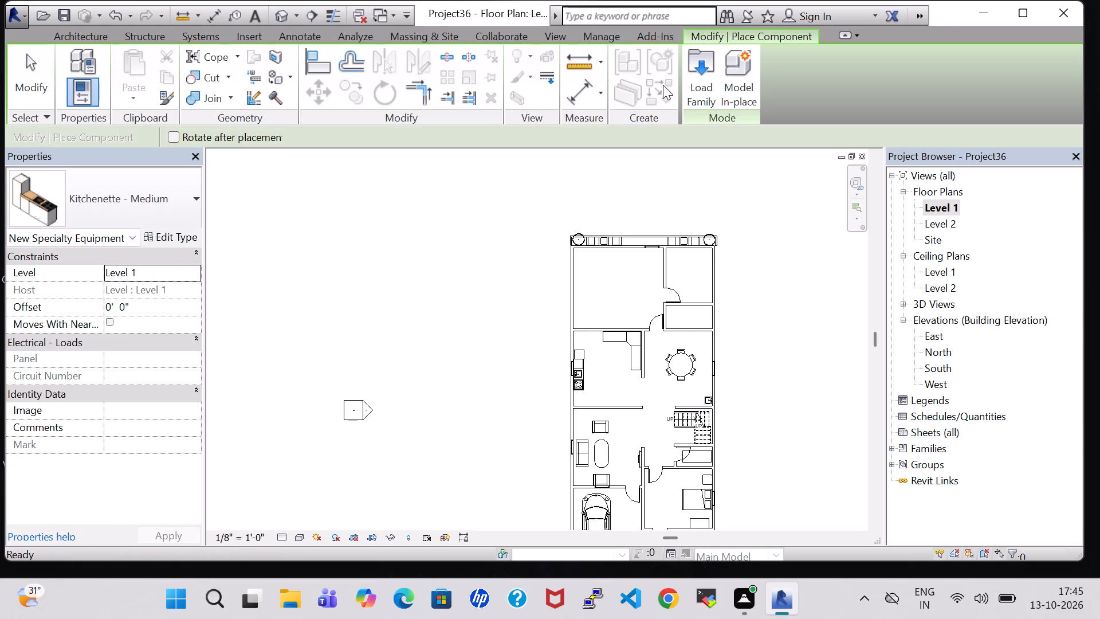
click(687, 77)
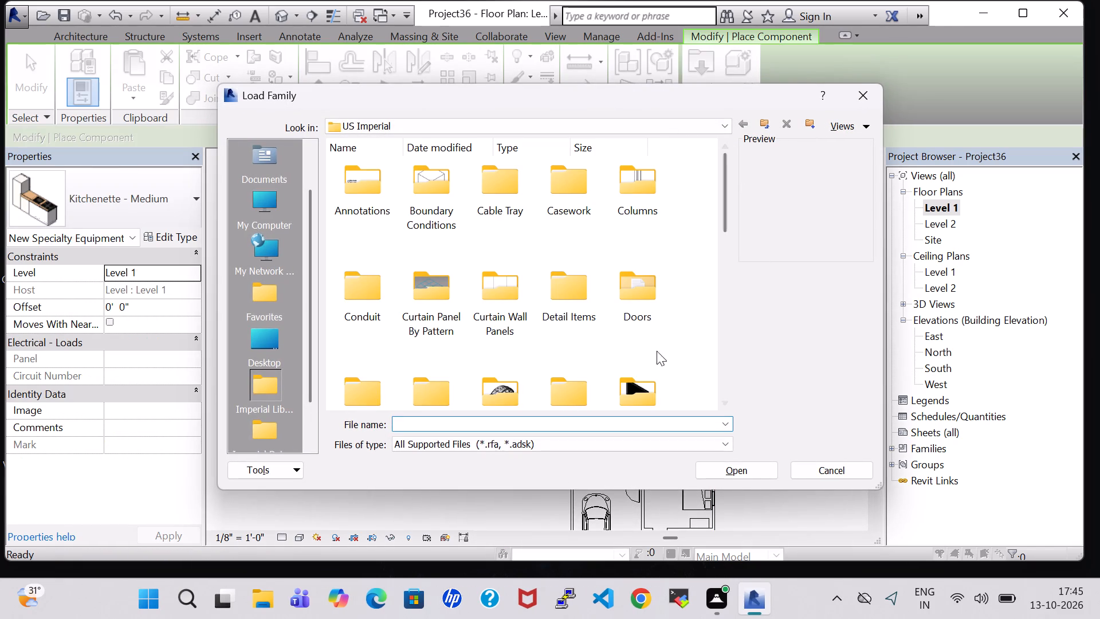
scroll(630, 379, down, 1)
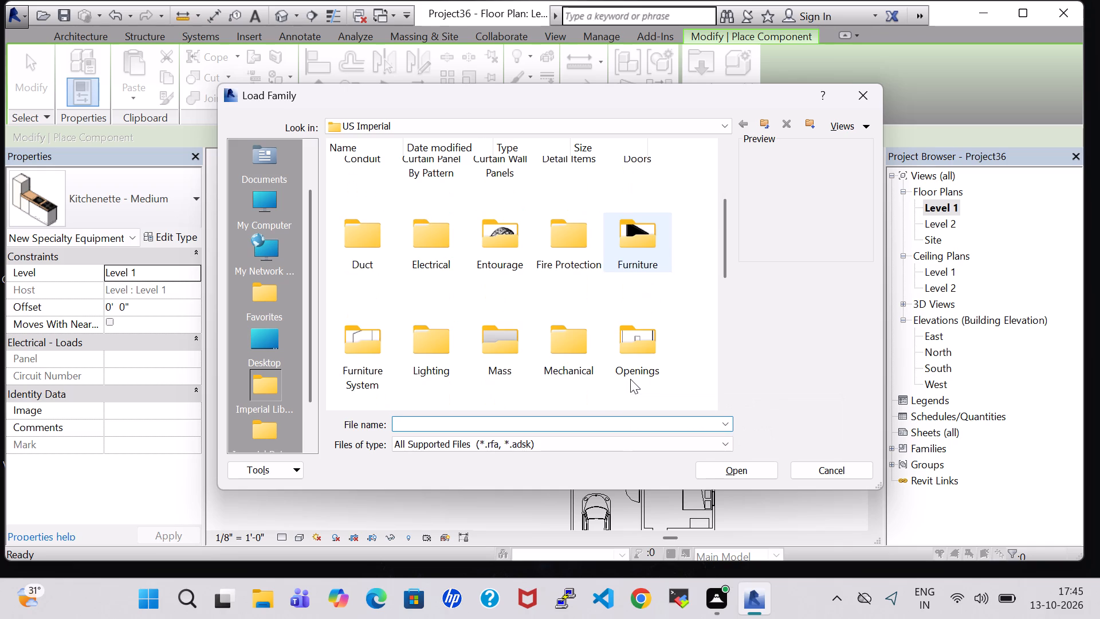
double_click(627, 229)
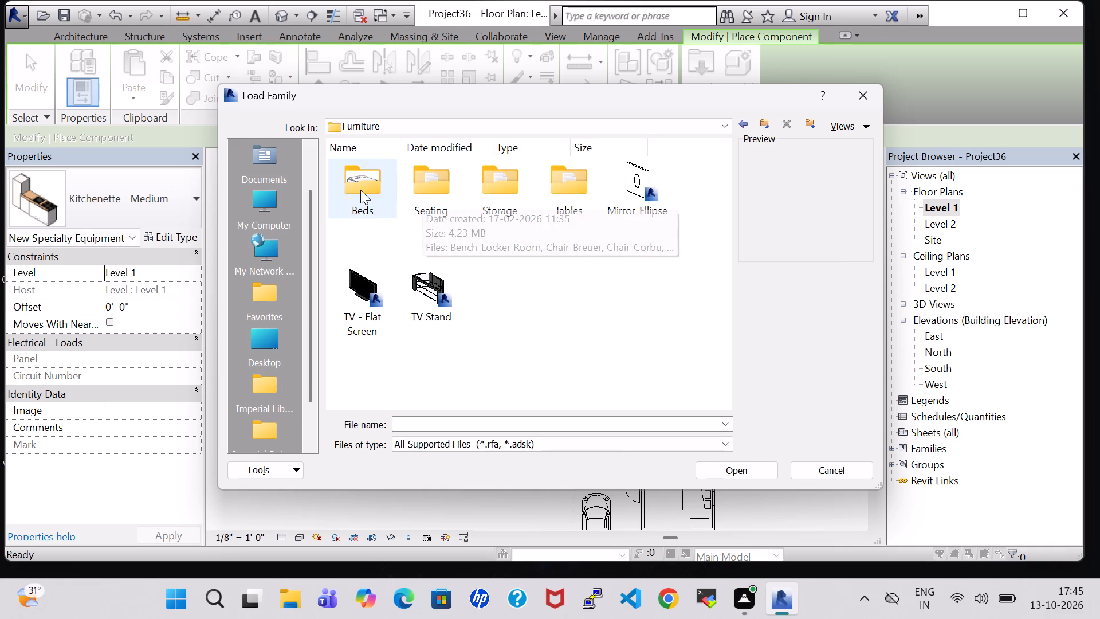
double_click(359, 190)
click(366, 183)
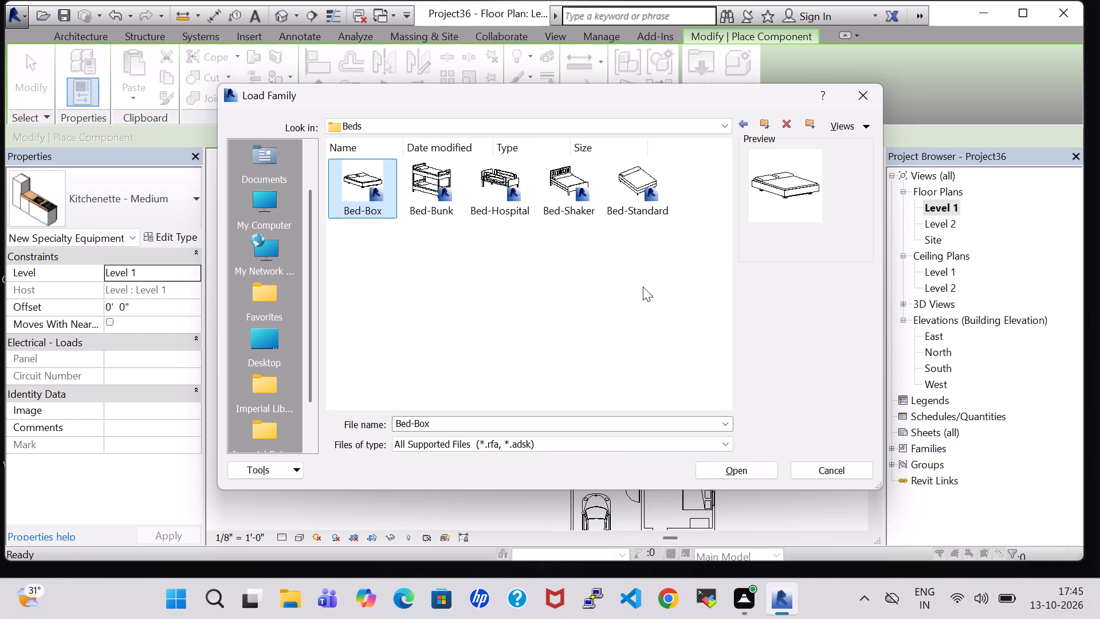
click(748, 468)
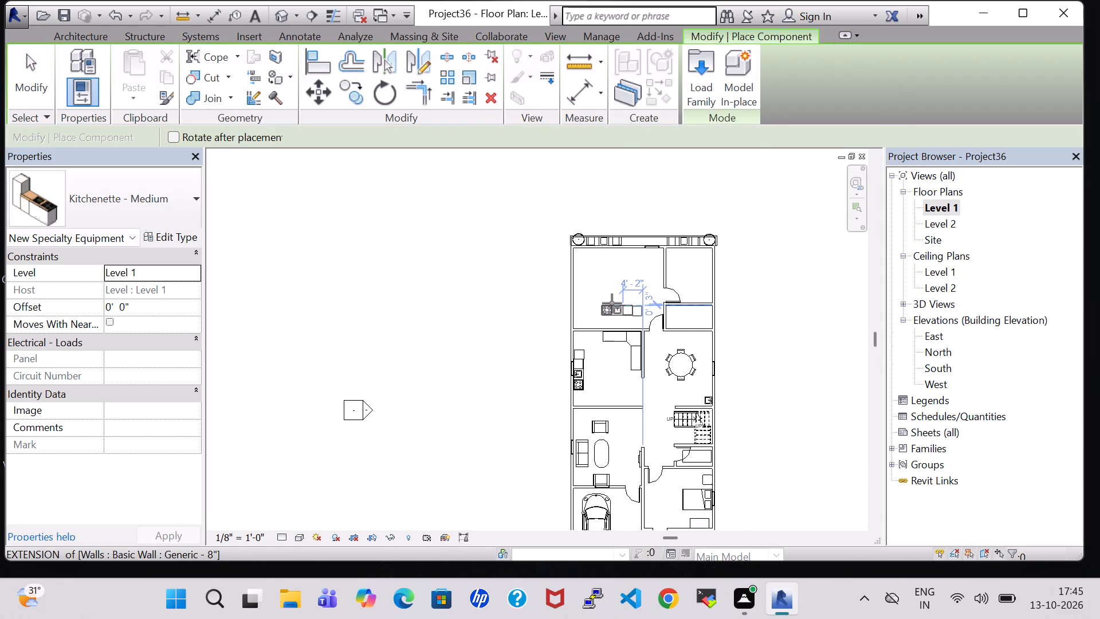
Load the Bed-Standard family from Furniture > Beds for placement on Level 1.
click(697, 79)
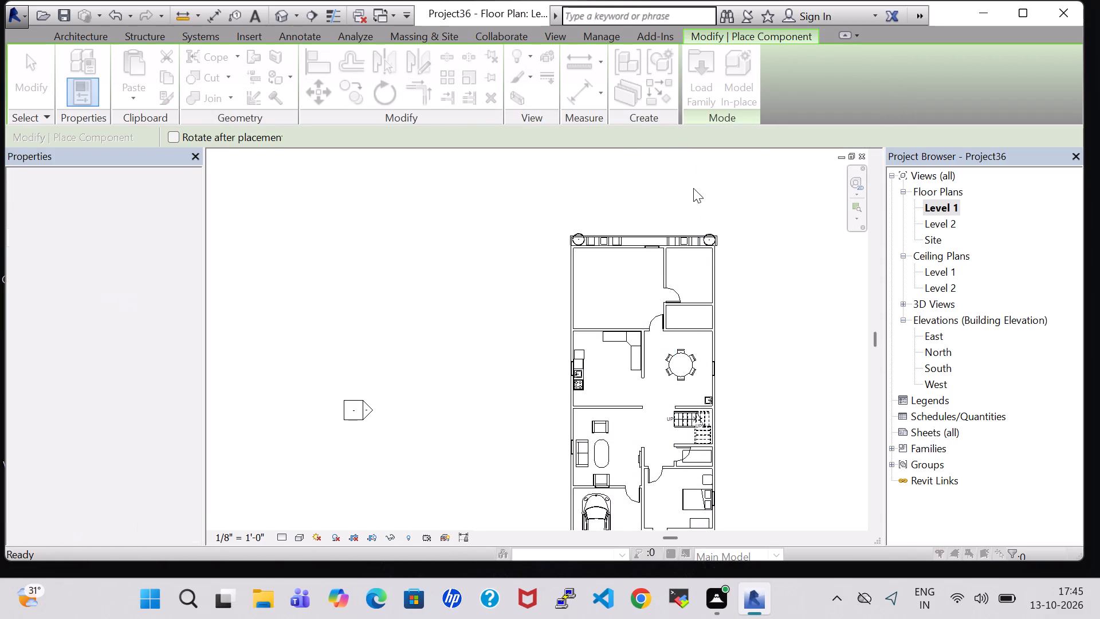
double_click(645, 389)
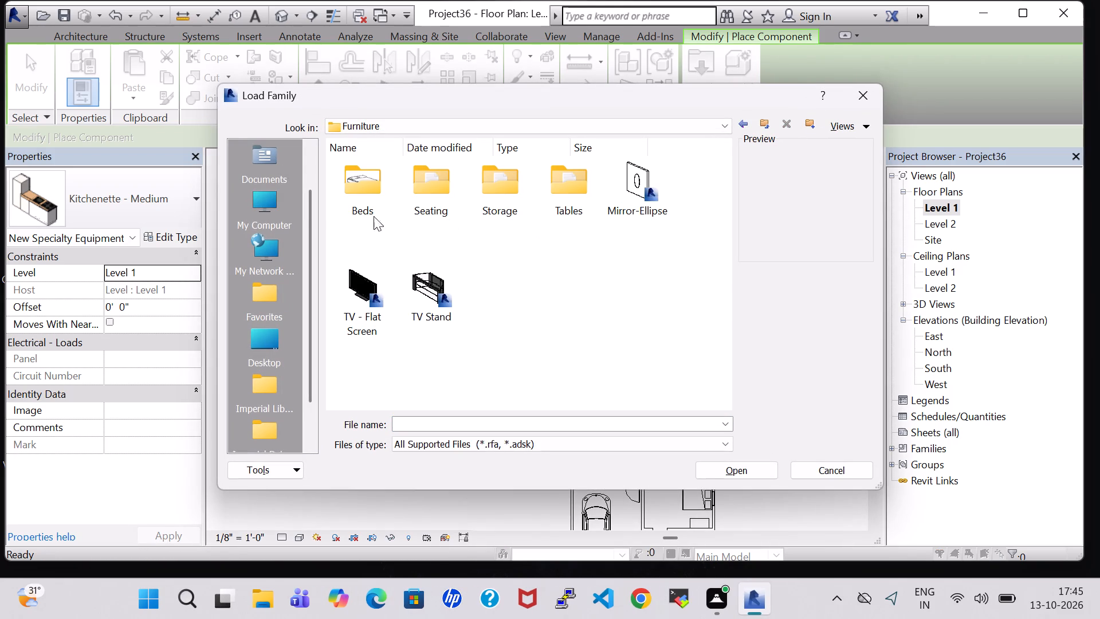
double_click(363, 213)
click(639, 171)
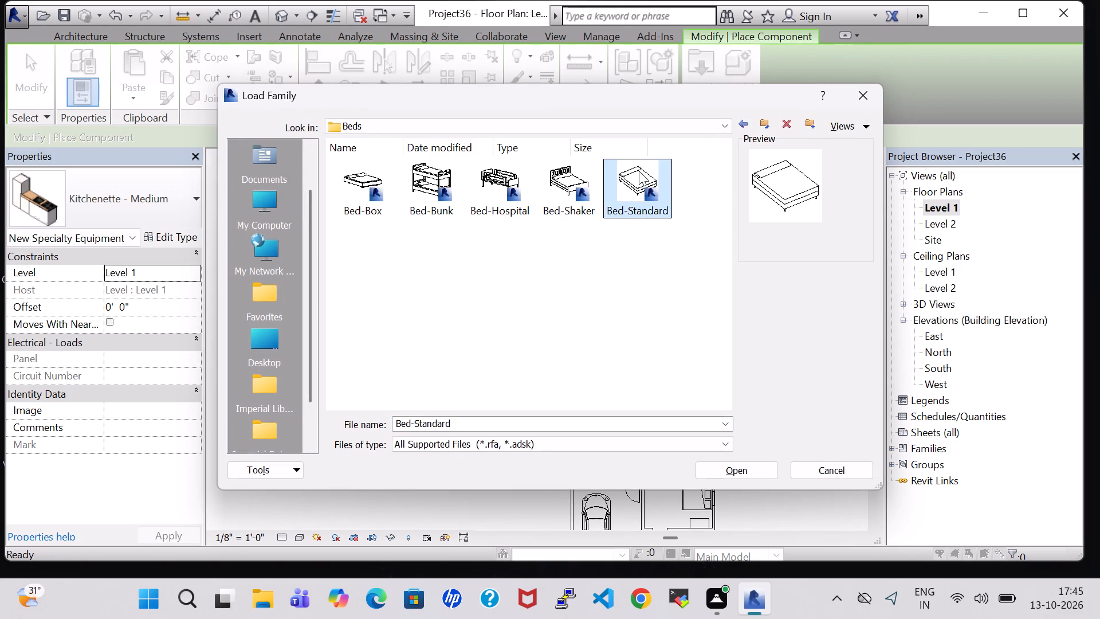
click(746, 471)
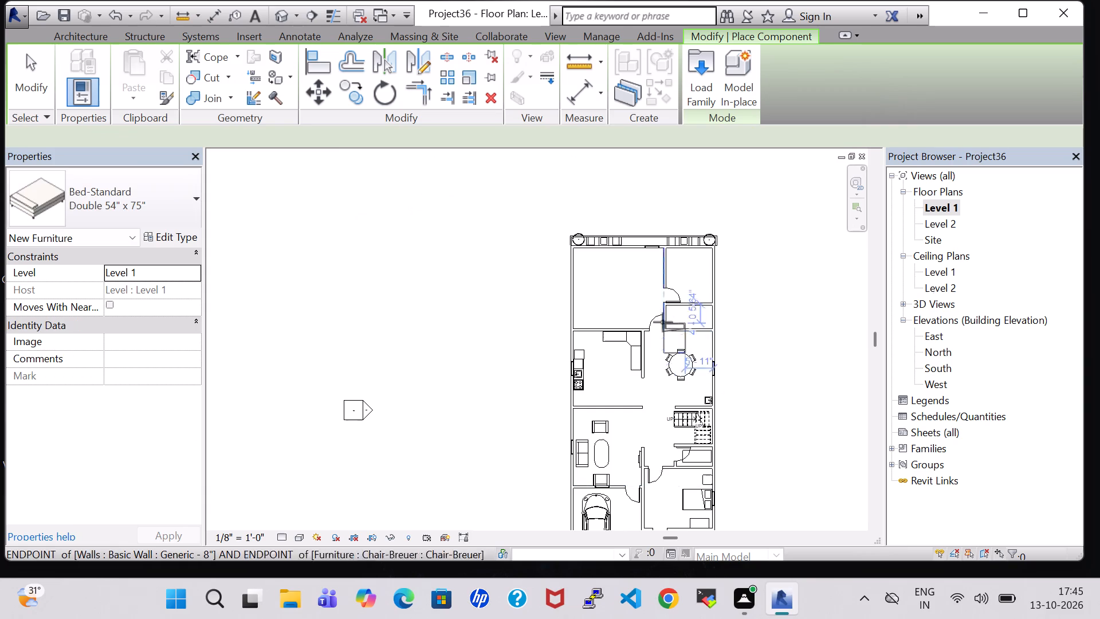
Choose the King 78" x 80" type of the Bed-Standard family for the bed being placed.
scroll(626, 296, up, 2)
click(159, 238)
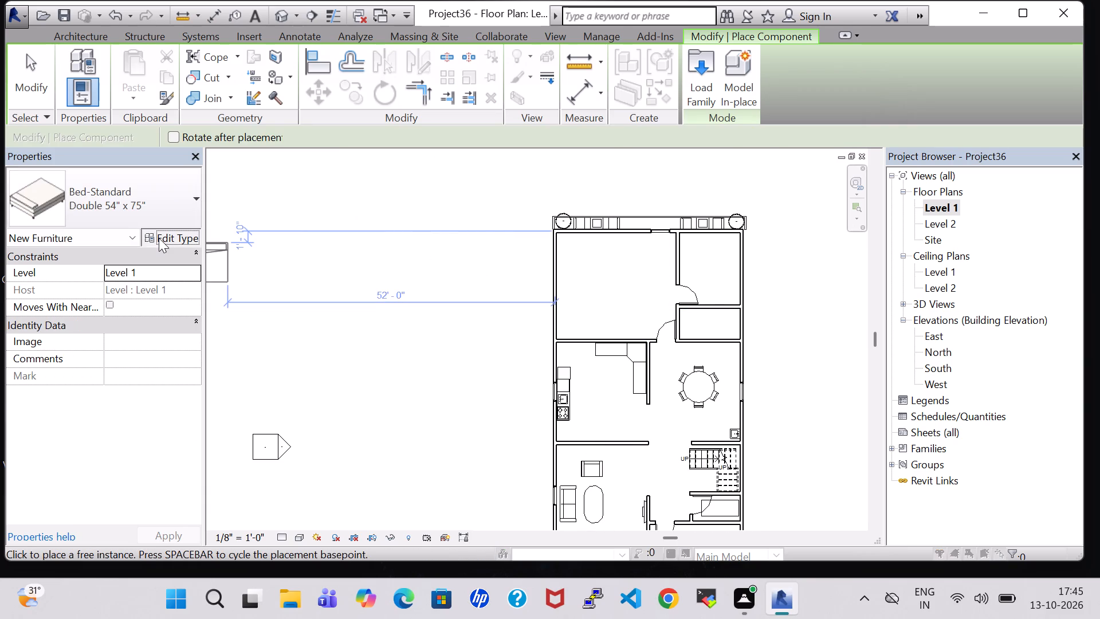
click(857, 140)
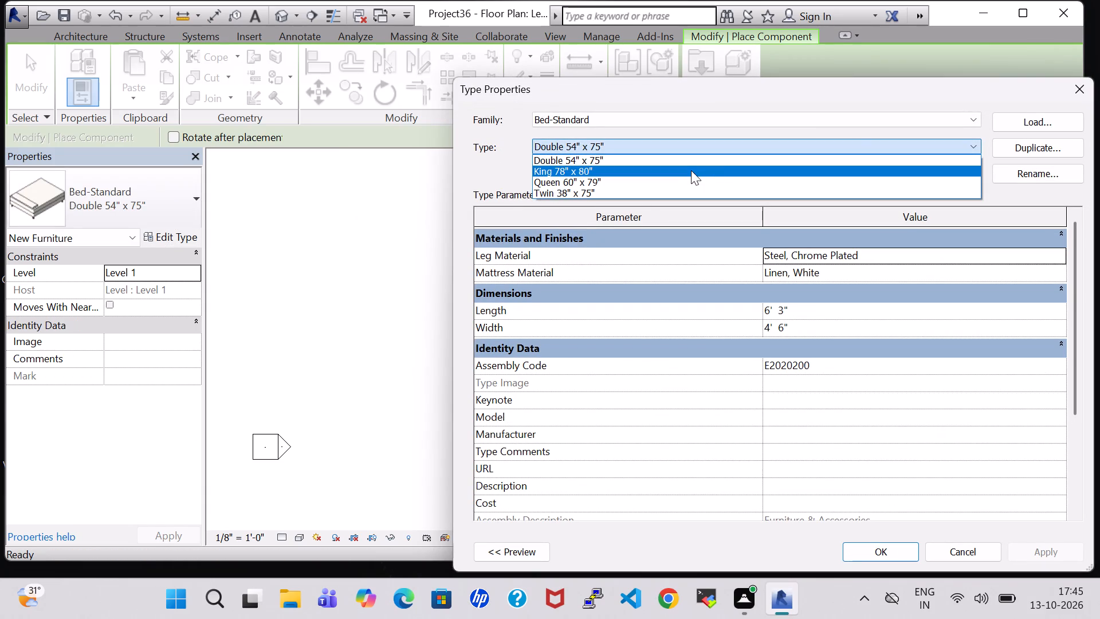
click(691, 170)
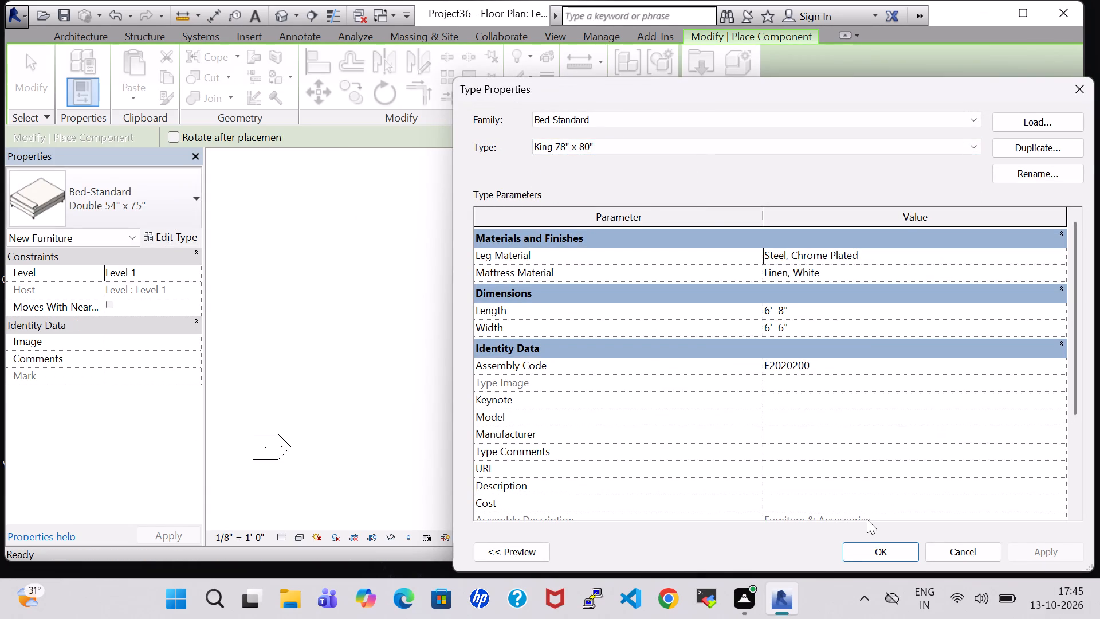
click(886, 550)
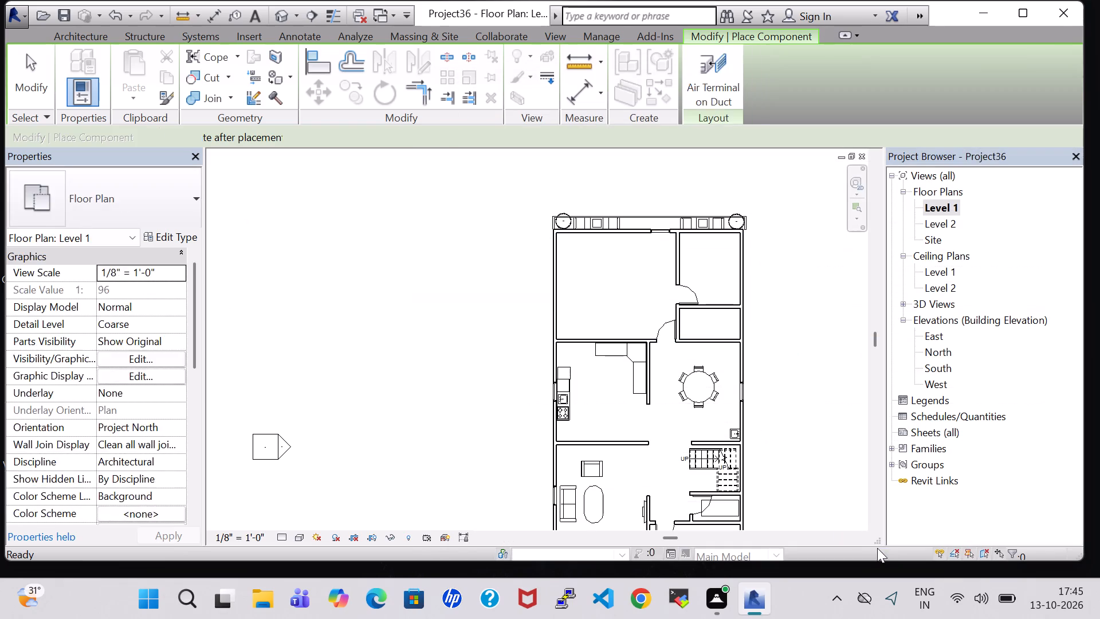
Place the king bed in the northwest room, rotated with its head at the west wall, about 5' 3" from the north wall.
key(space)
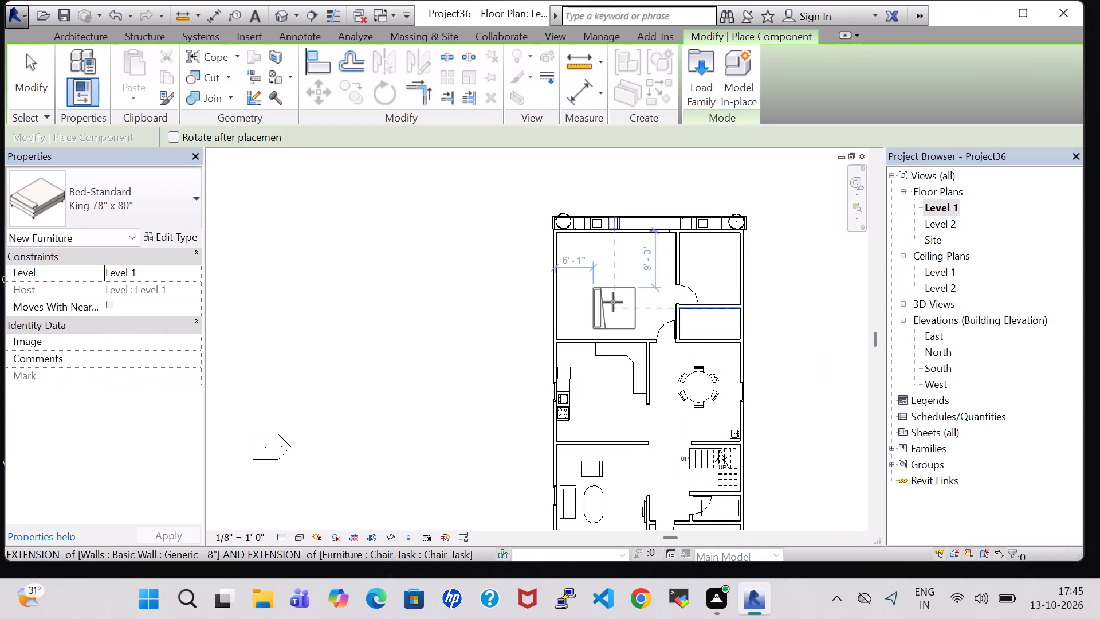
key(space)
key(space)
key(space)
key(space)
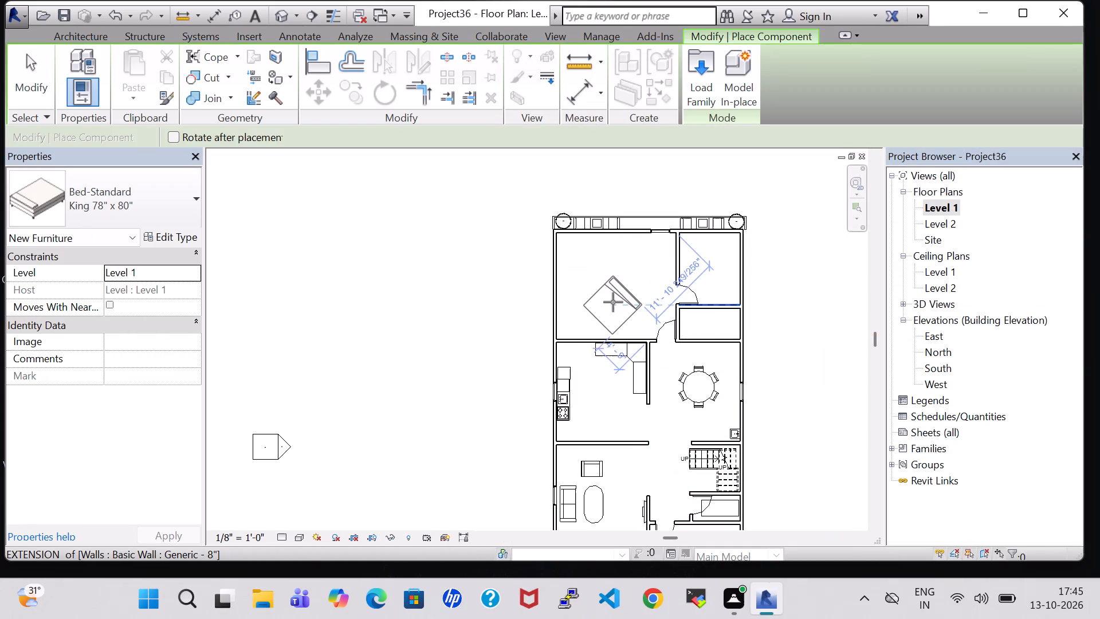
key(space)
key(space)
key(space)
key(space)
key(space)
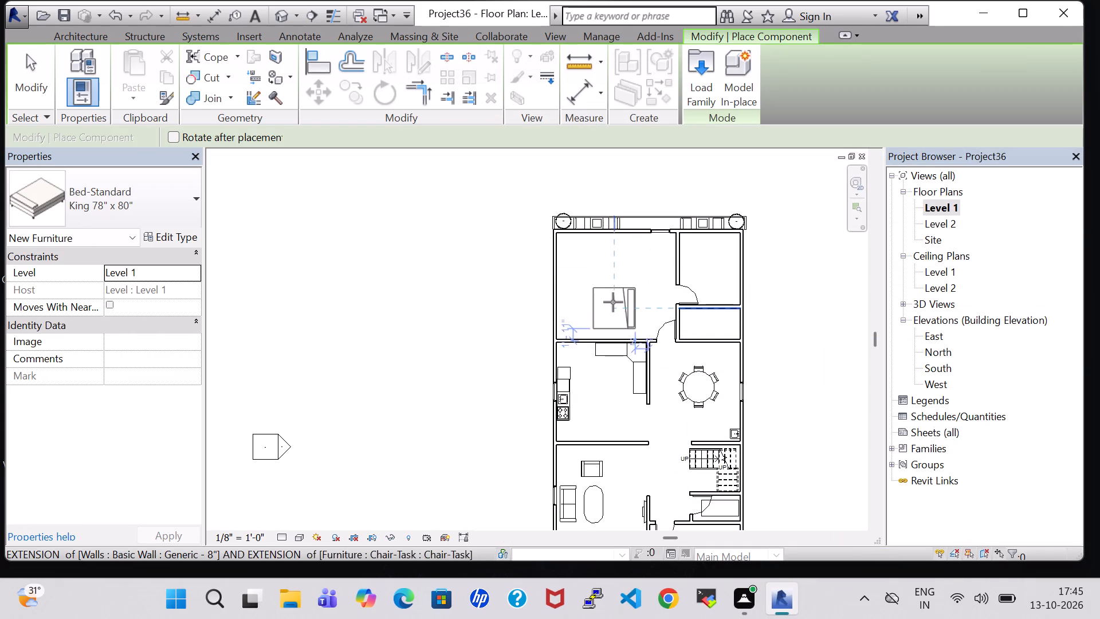
key(space)
key(space)
scroll(613, 302, up, 3)
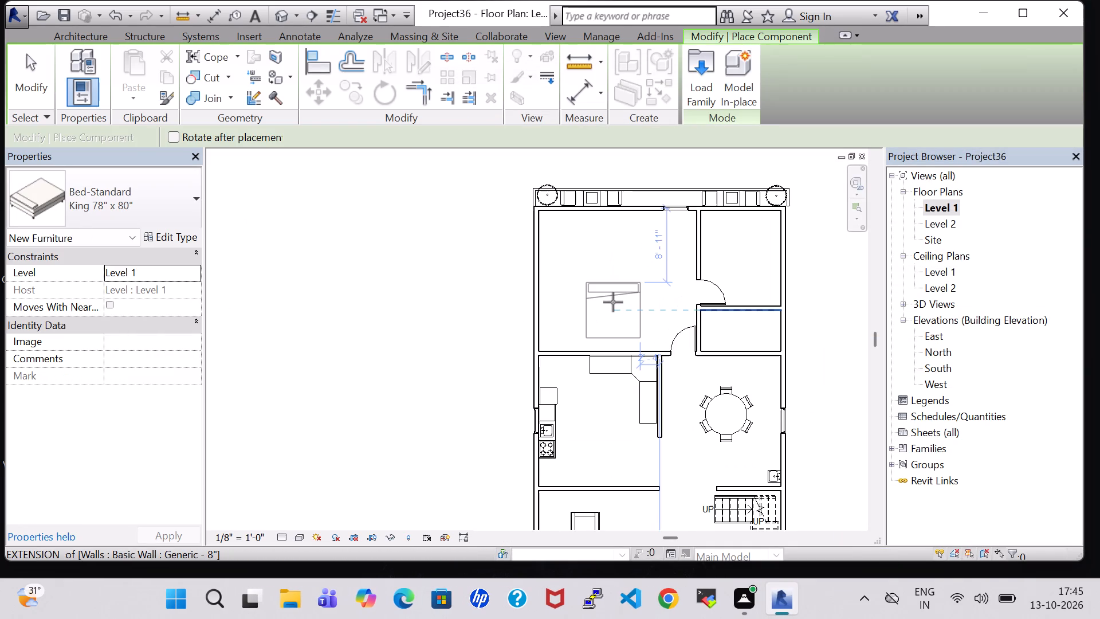
key(space)
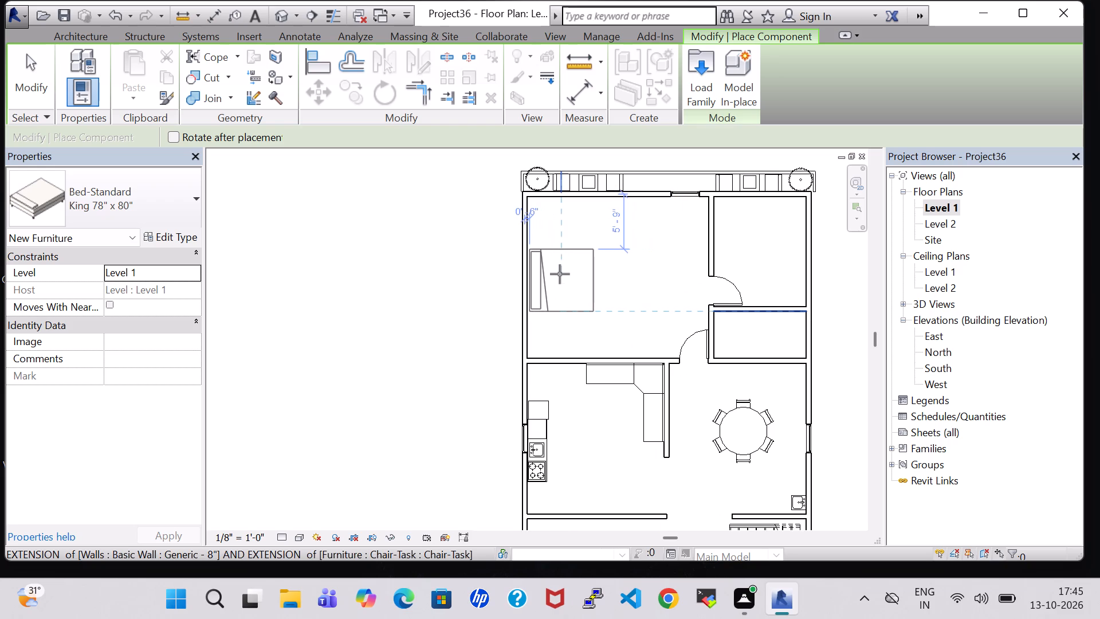
scroll(560, 274, up, 3)
click(560, 274)
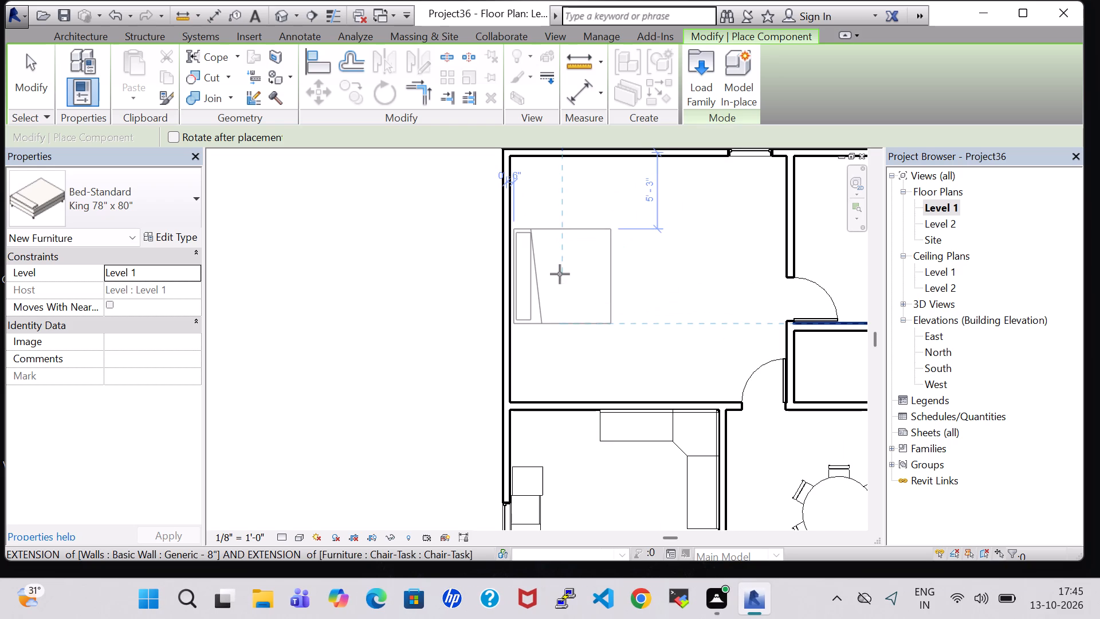
key(Escape)
key(Escape)
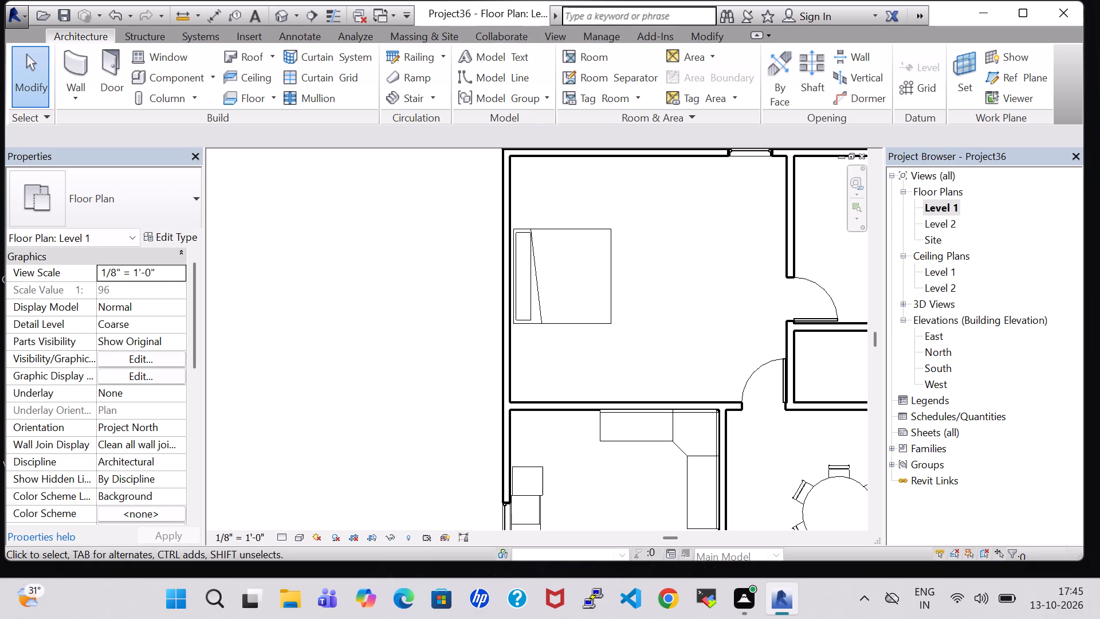
In the 3D view, add a matching 36" x 48" Casement 3x3 with Trim window to the bedroom's west wall, about 6' 4" from its south wall.
click(274, 10)
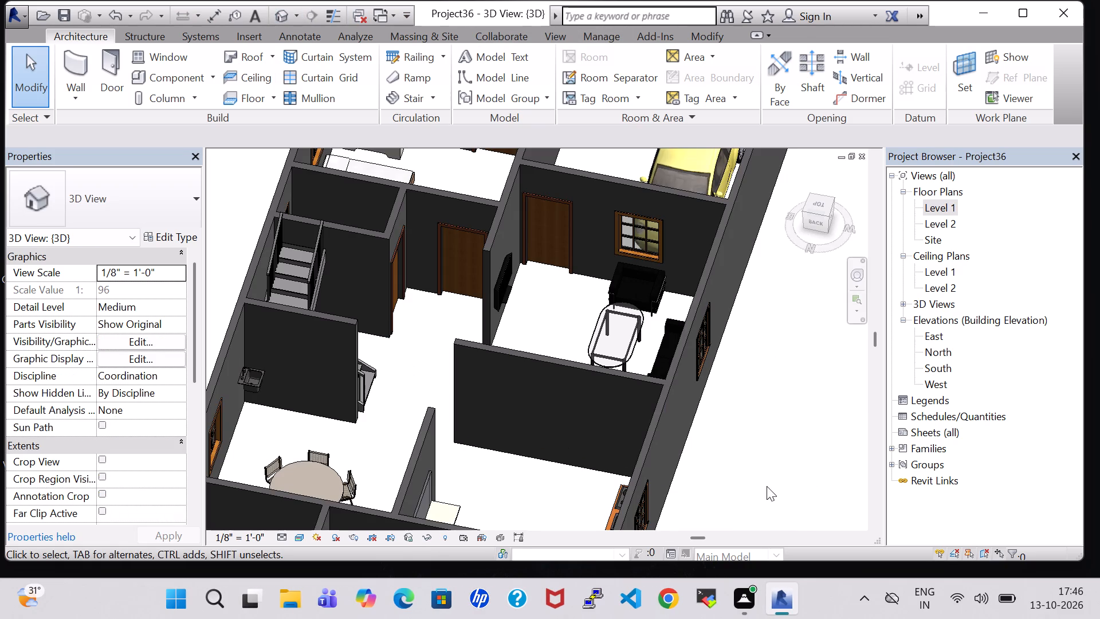
middle_drag(768, 486, 768, 328)
scroll(768, 328, down, 4)
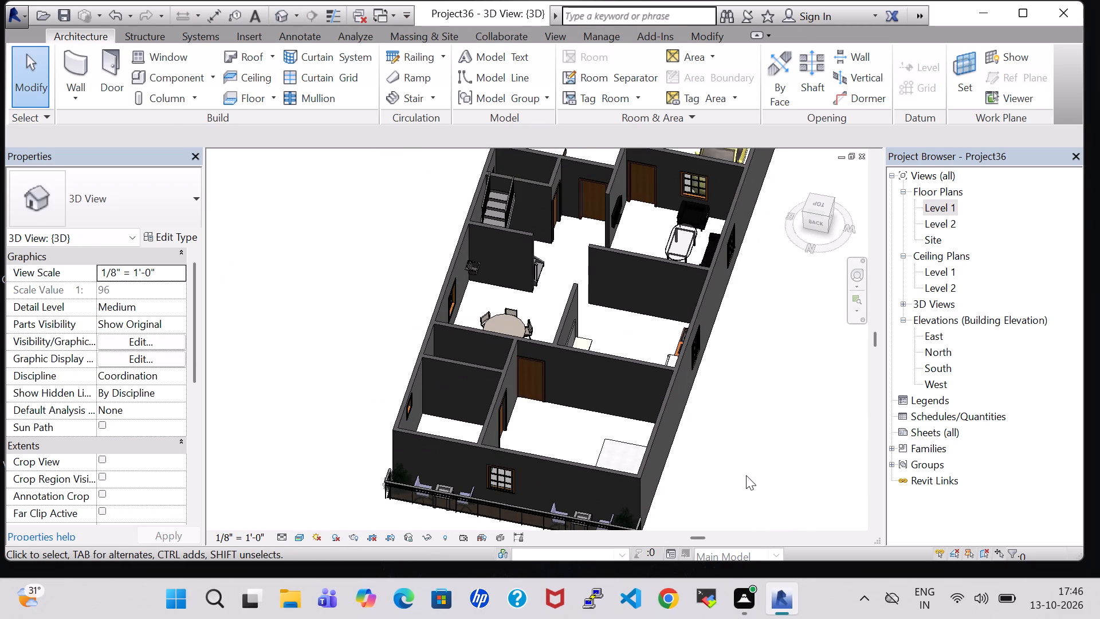
shift+middle_drag(746, 475, 683, 383)
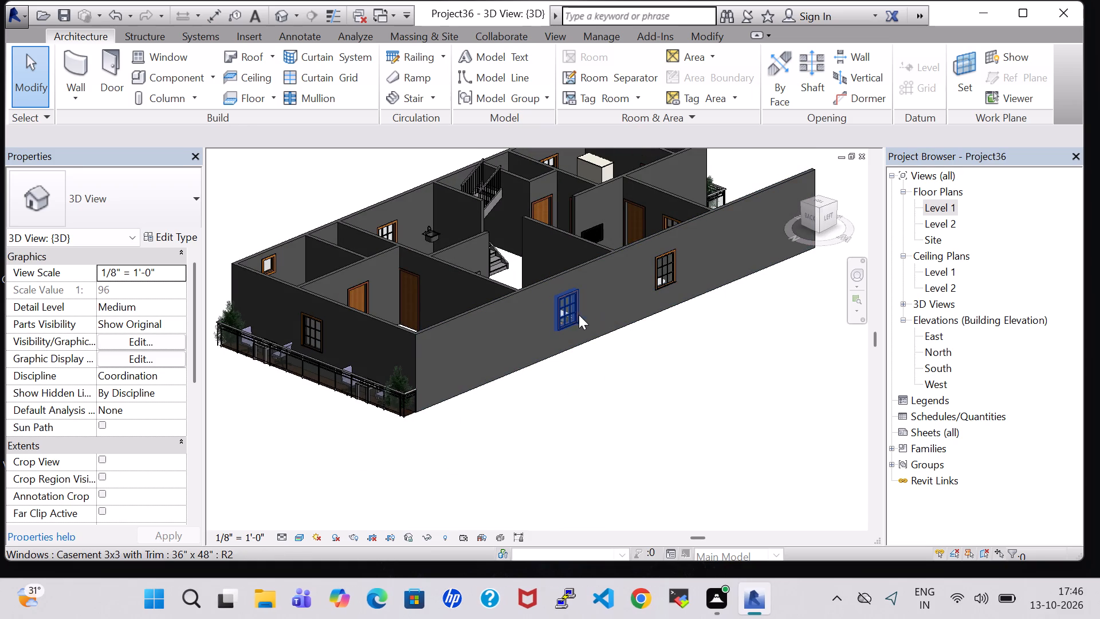
click(576, 315)
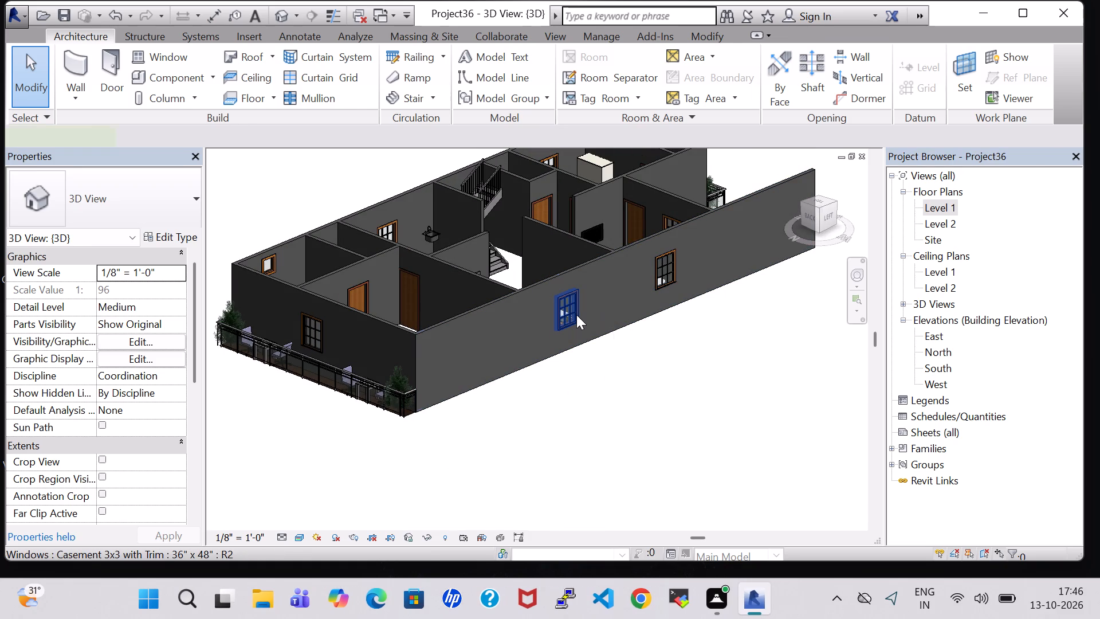
right_click(576, 315)
click(686, 304)
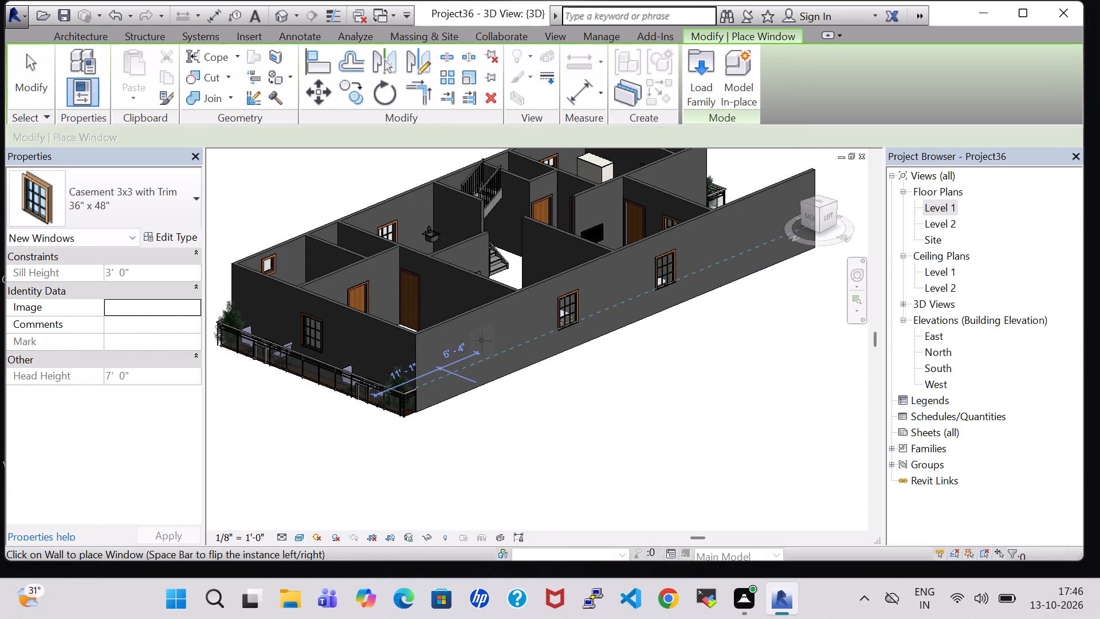
click(481, 340)
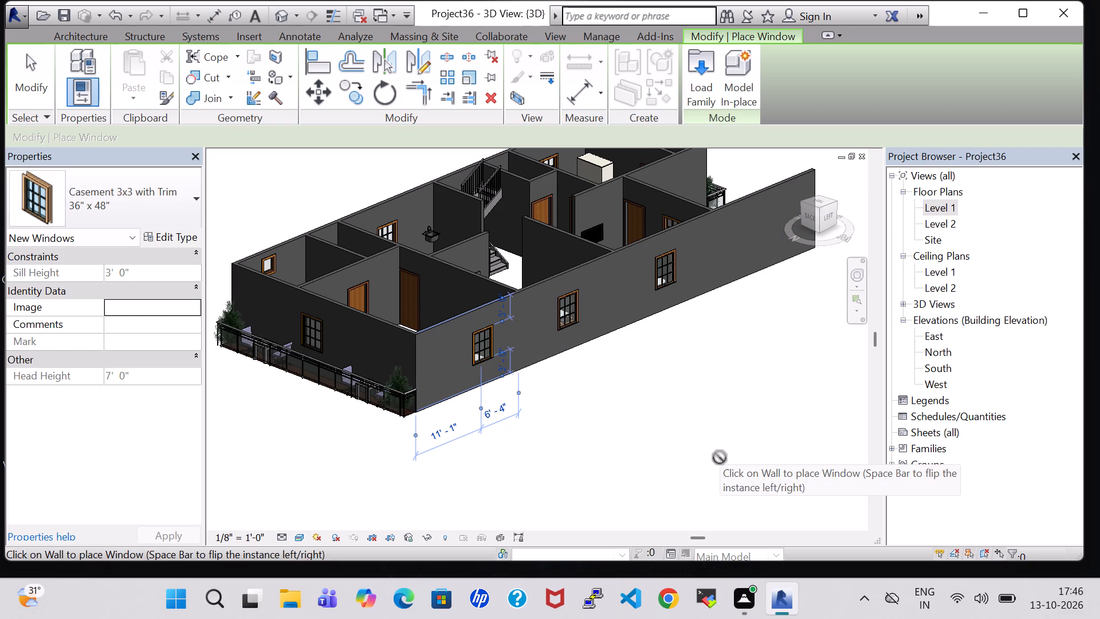
key(Escape)
key(Escape)
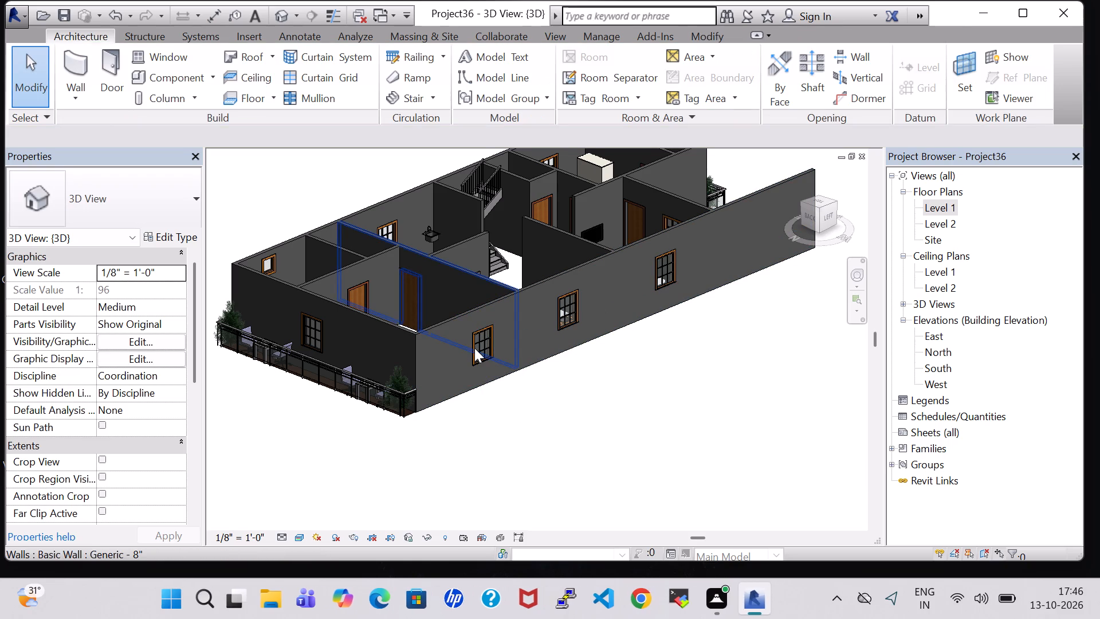
In the Level 1 plan, nudge the new bedroom window north along the west wall so it sits behind the bed's head.
double_click(949, 205)
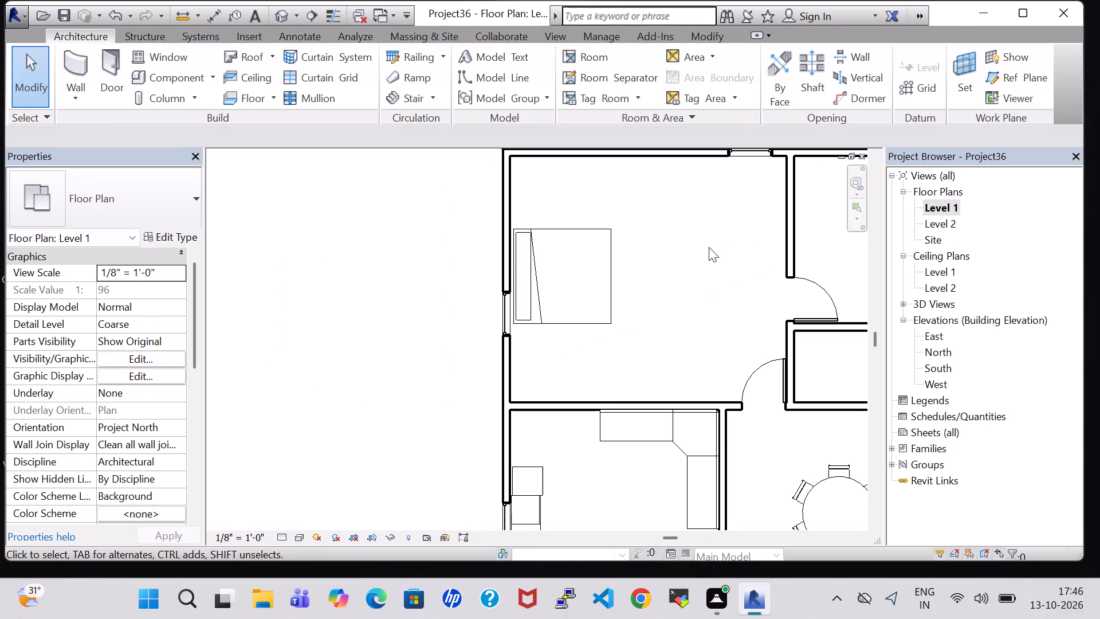
scroll(709, 249, down, 2)
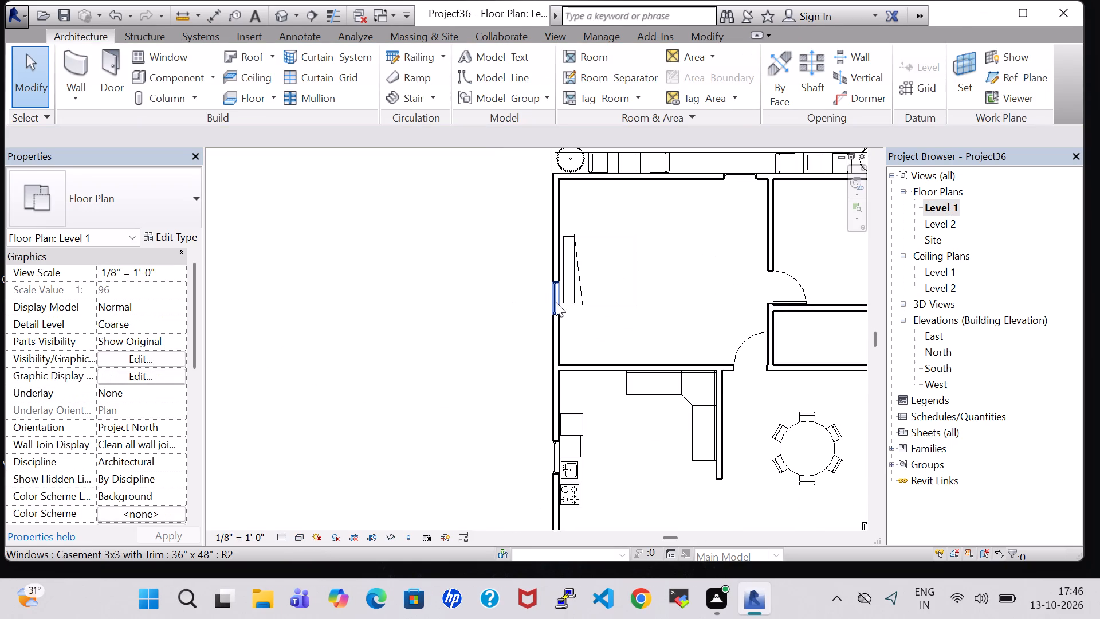
click(556, 302)
key(Up)
key(Up)
key(Up)
key(Up)
key(Up)
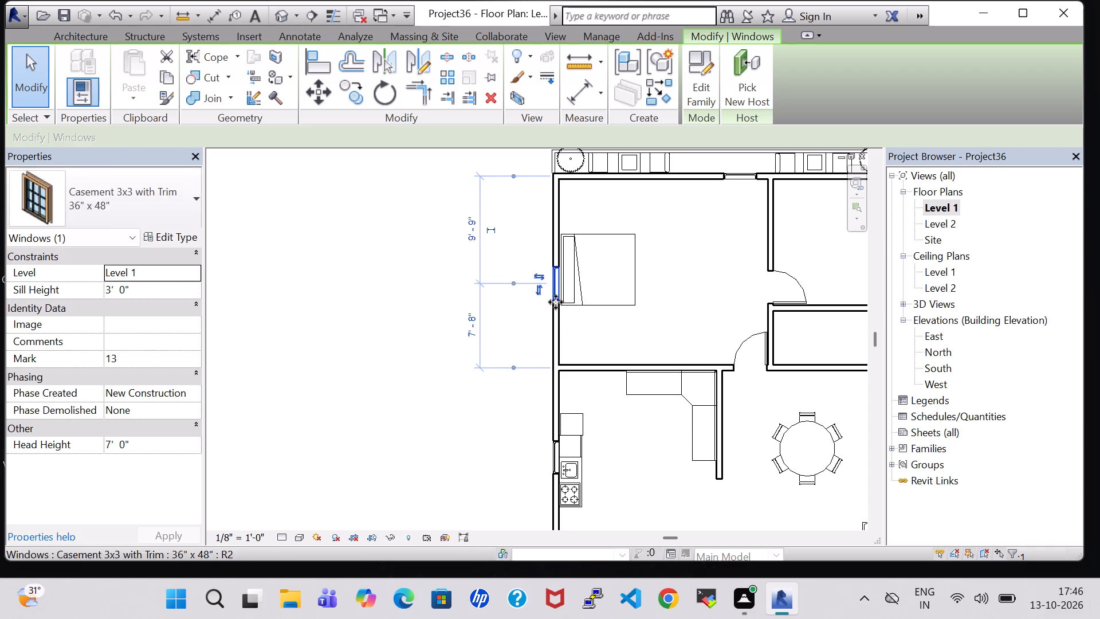
key(Up)
key(Up)
key(Up)
click(720, 300)
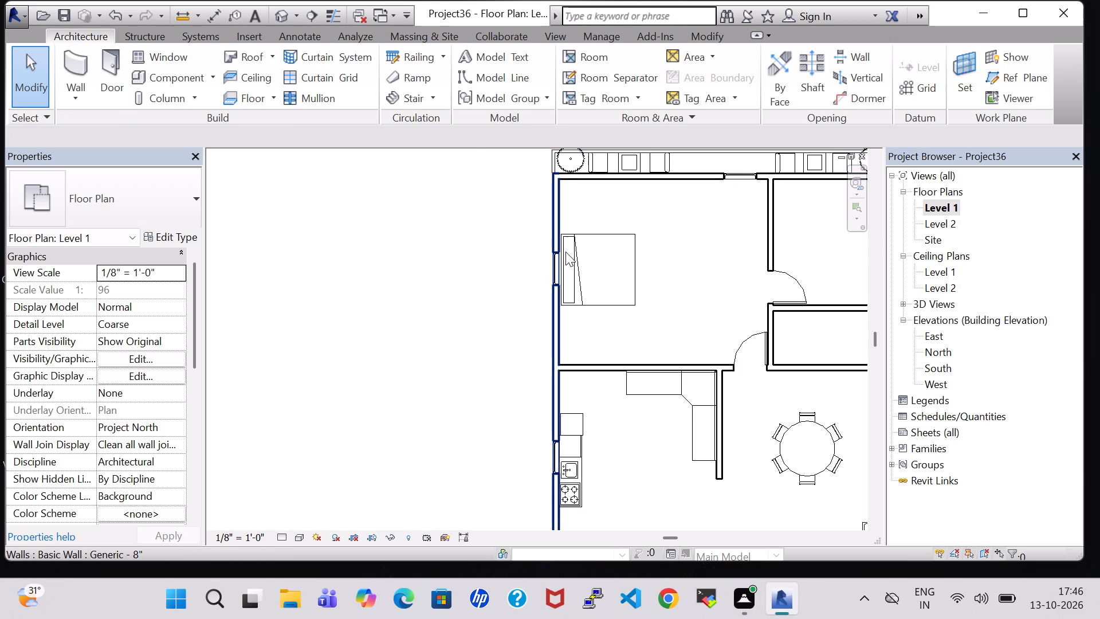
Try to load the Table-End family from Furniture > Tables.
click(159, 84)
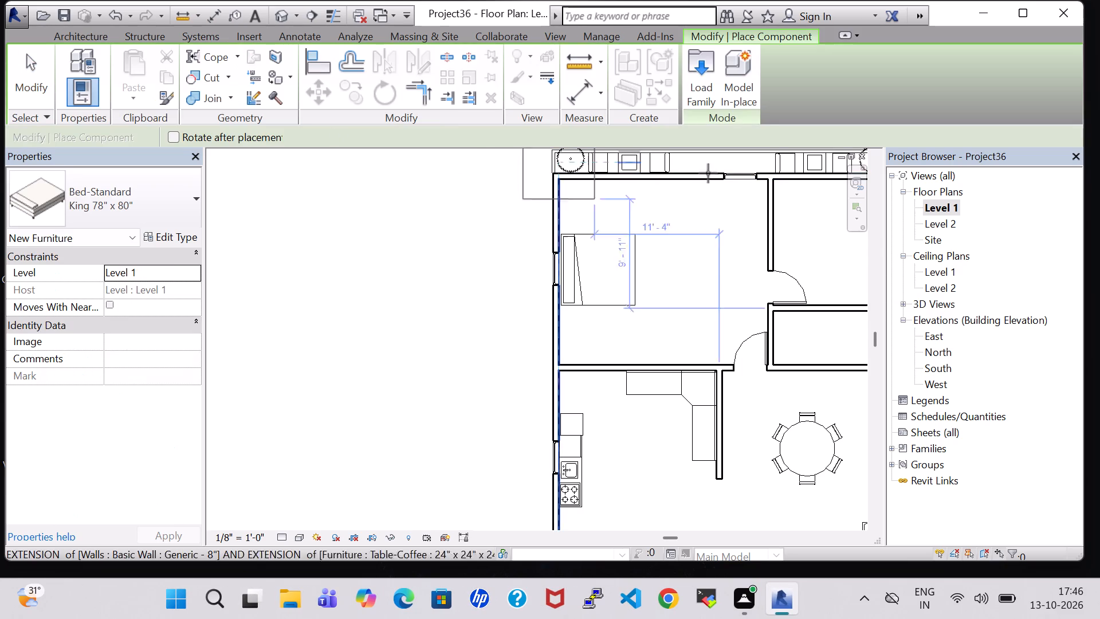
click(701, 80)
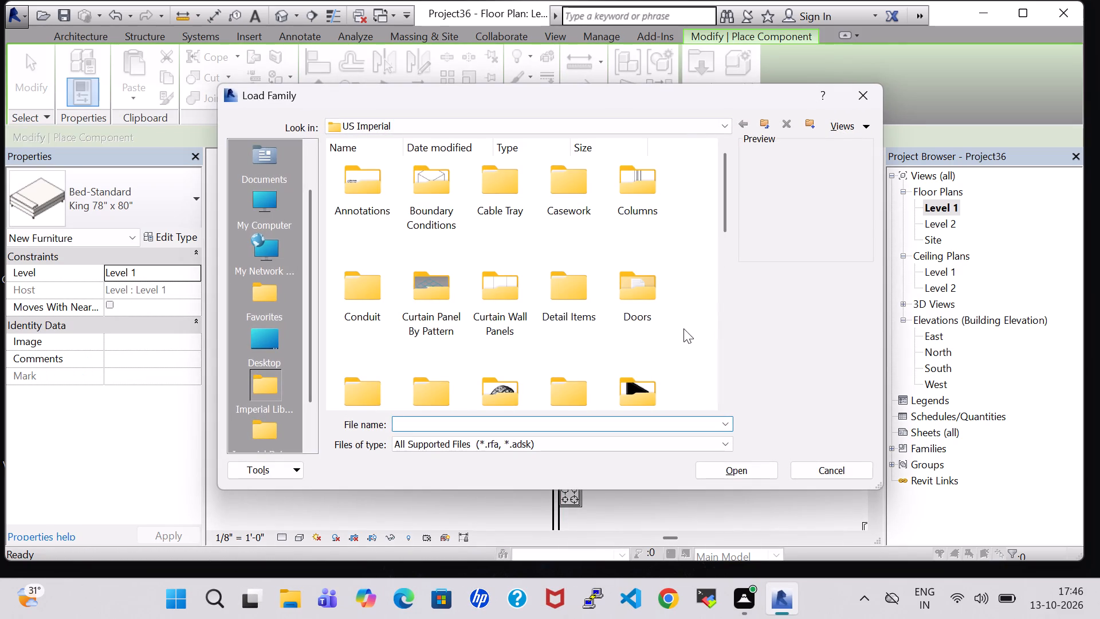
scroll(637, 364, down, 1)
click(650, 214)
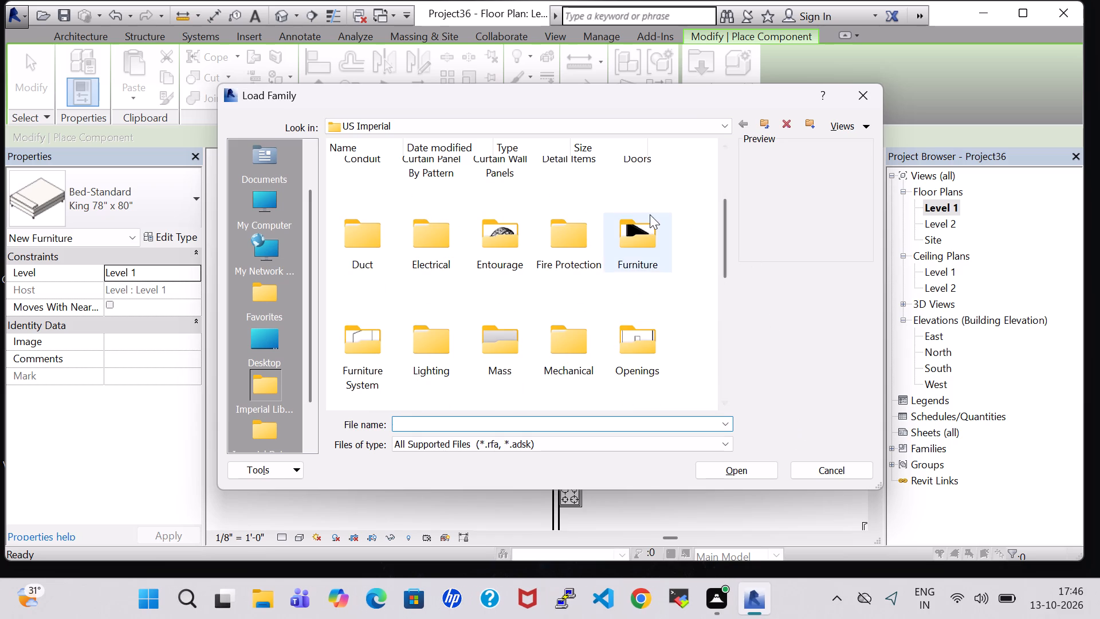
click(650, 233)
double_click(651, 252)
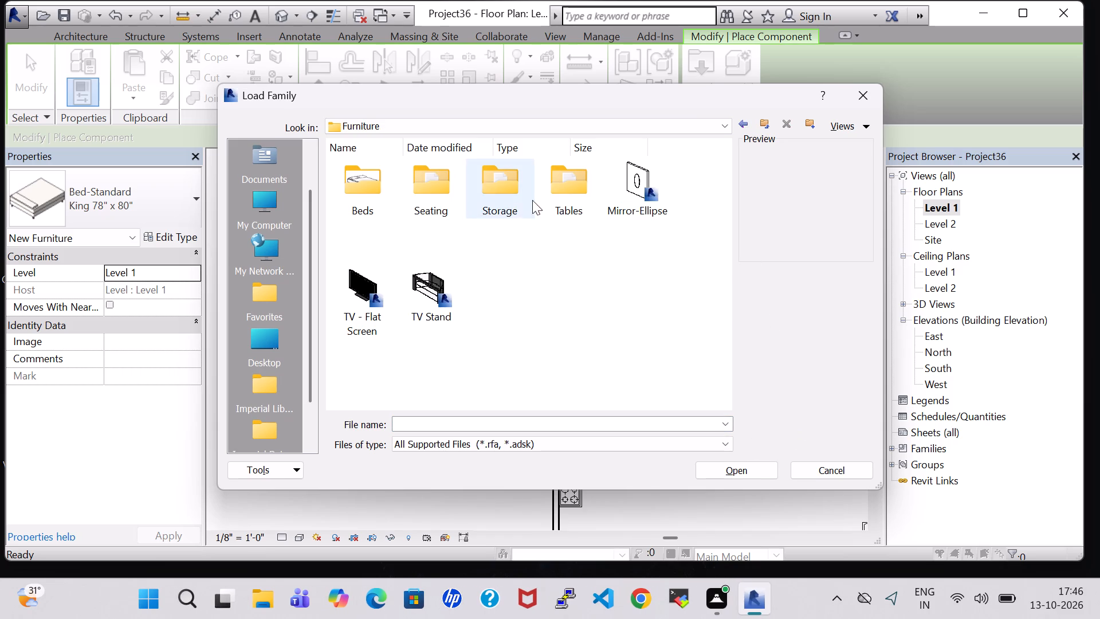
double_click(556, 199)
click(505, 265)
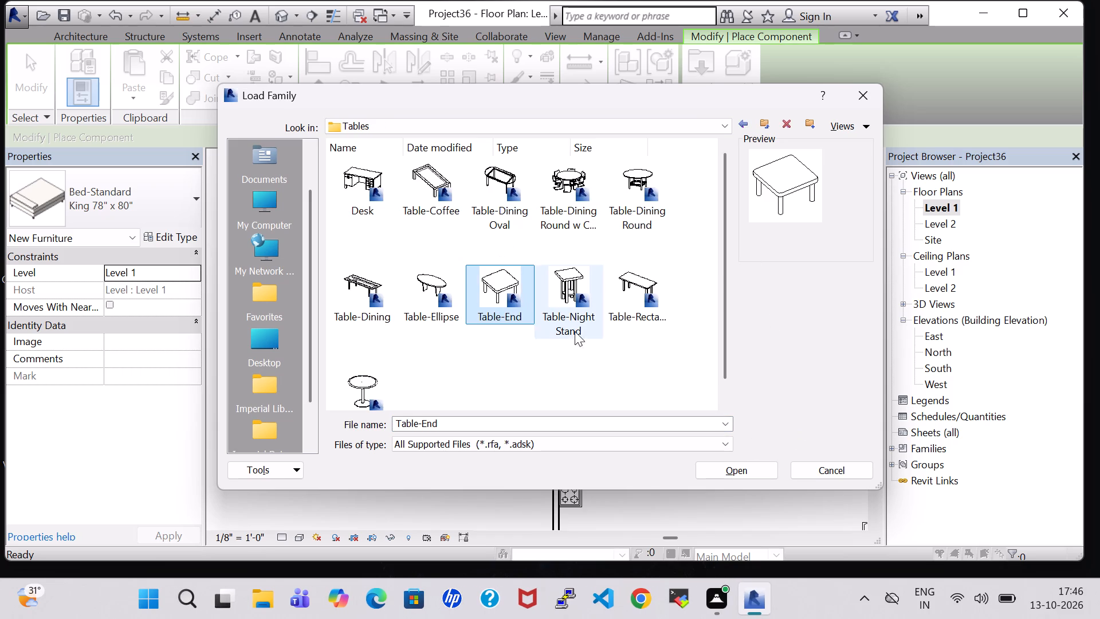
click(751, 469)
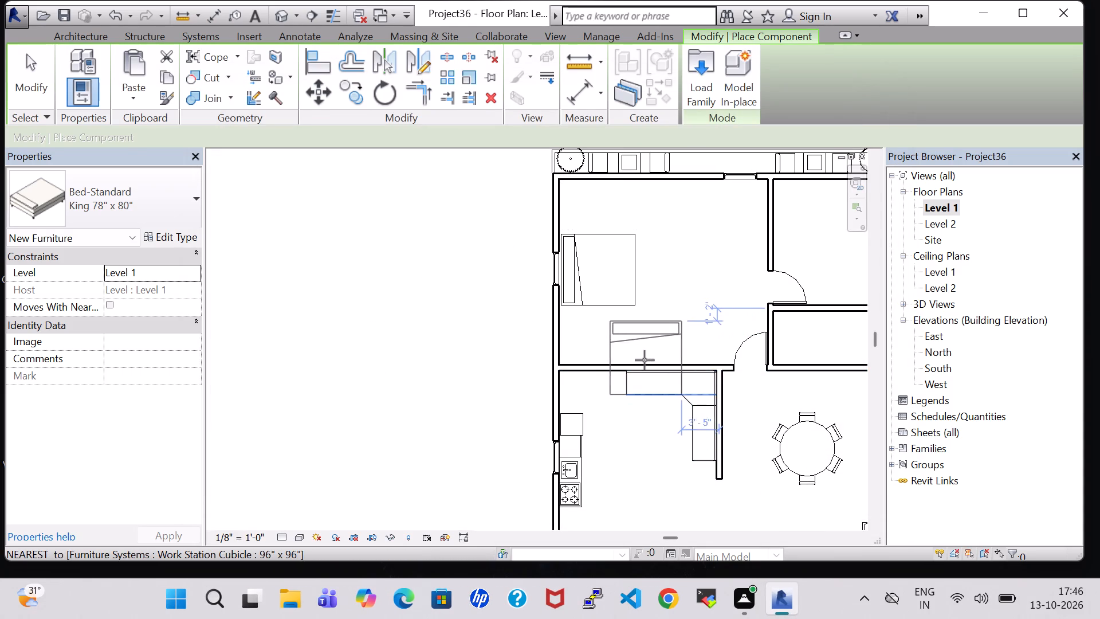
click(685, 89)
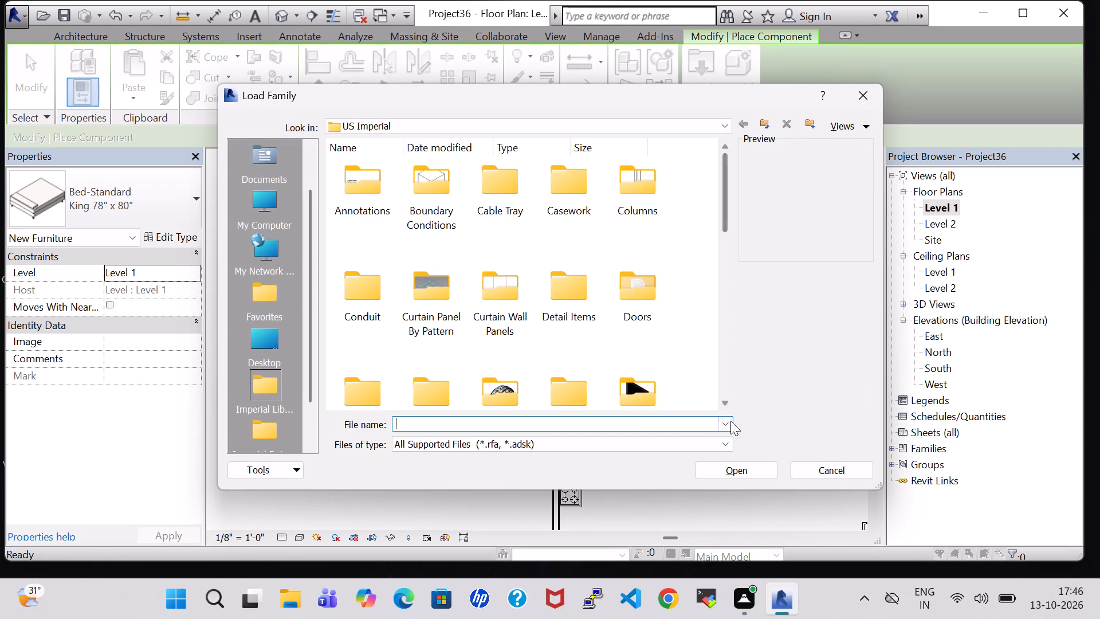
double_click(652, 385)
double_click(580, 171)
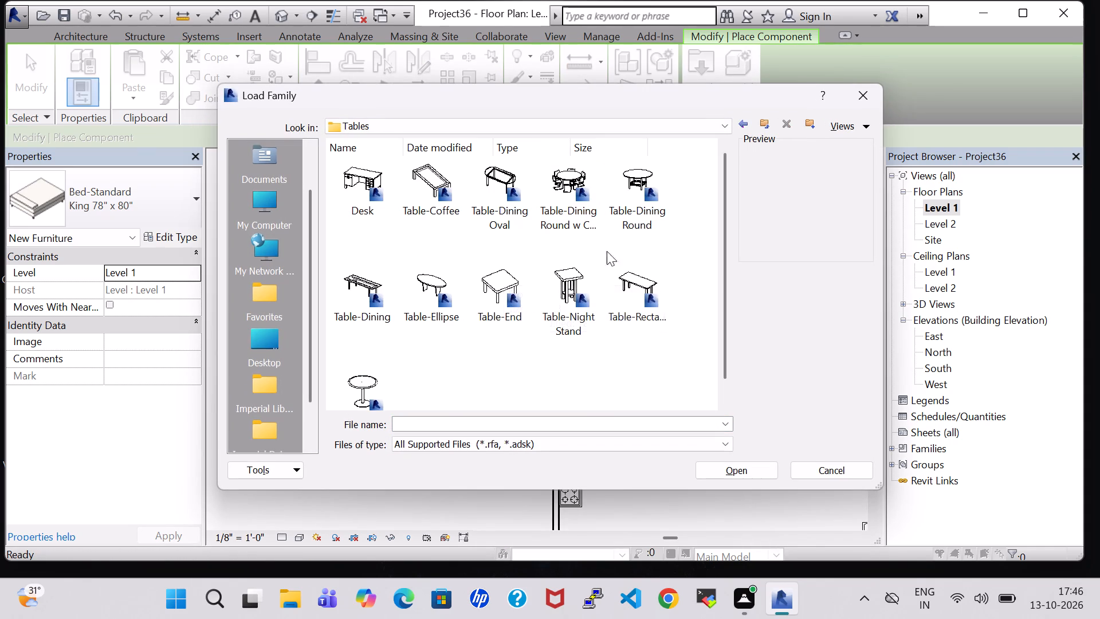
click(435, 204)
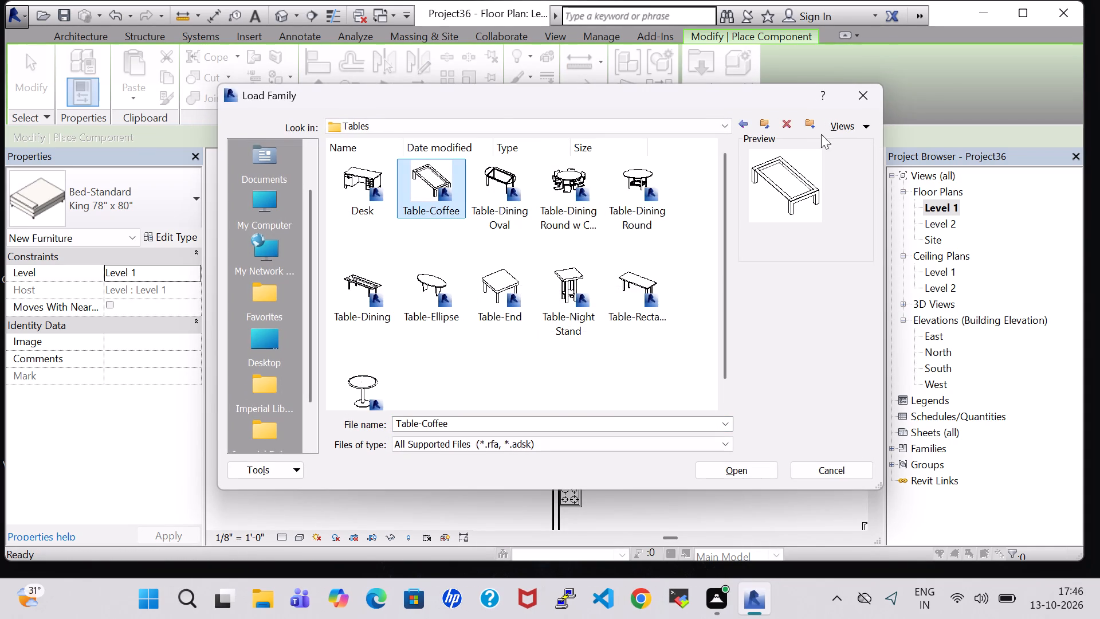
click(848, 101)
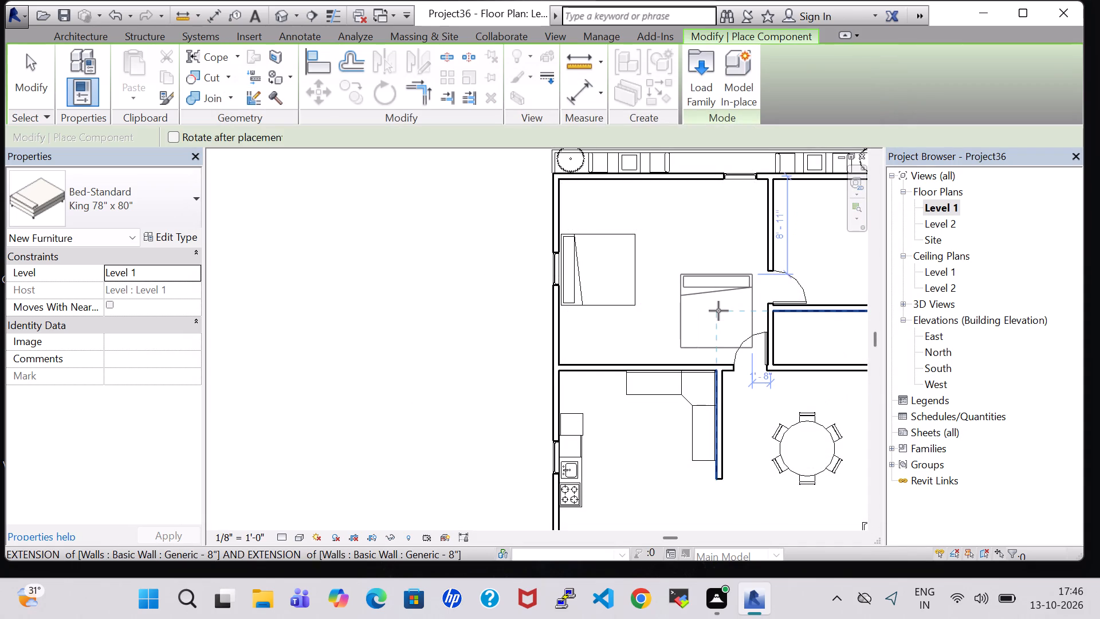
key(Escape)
Place a 24" x 24" x 24" Table-Coffee like the north balcony's one beside the king bed's south side, near the west wall.
scroll(717, 358, down, 4)
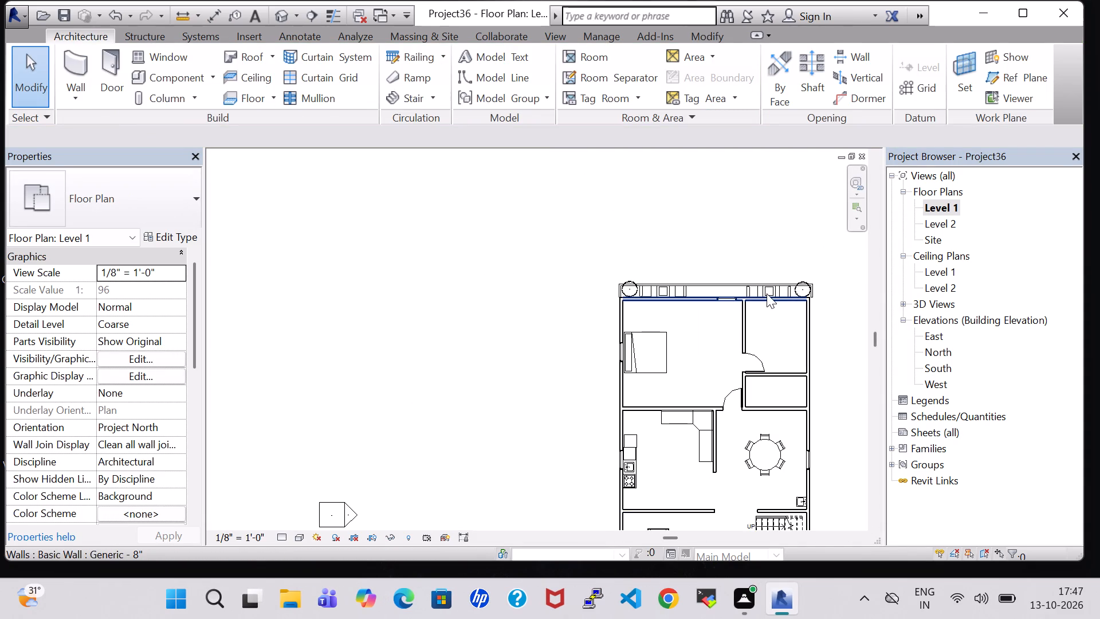
scroll(621, 368, up, 5)
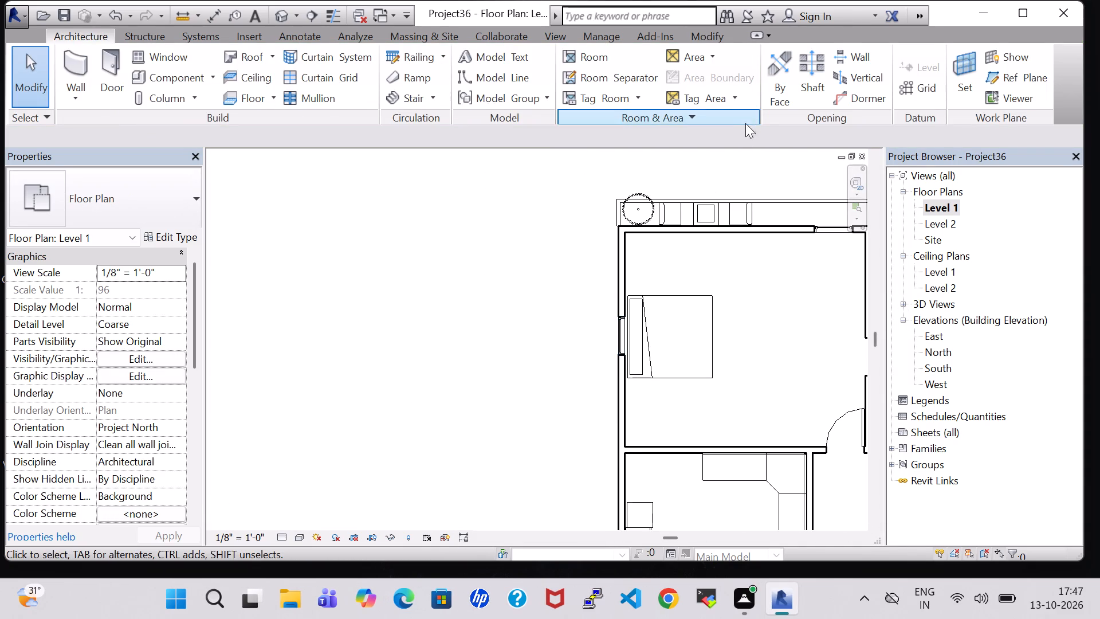
click(716, 213)
right_click(716, 213)
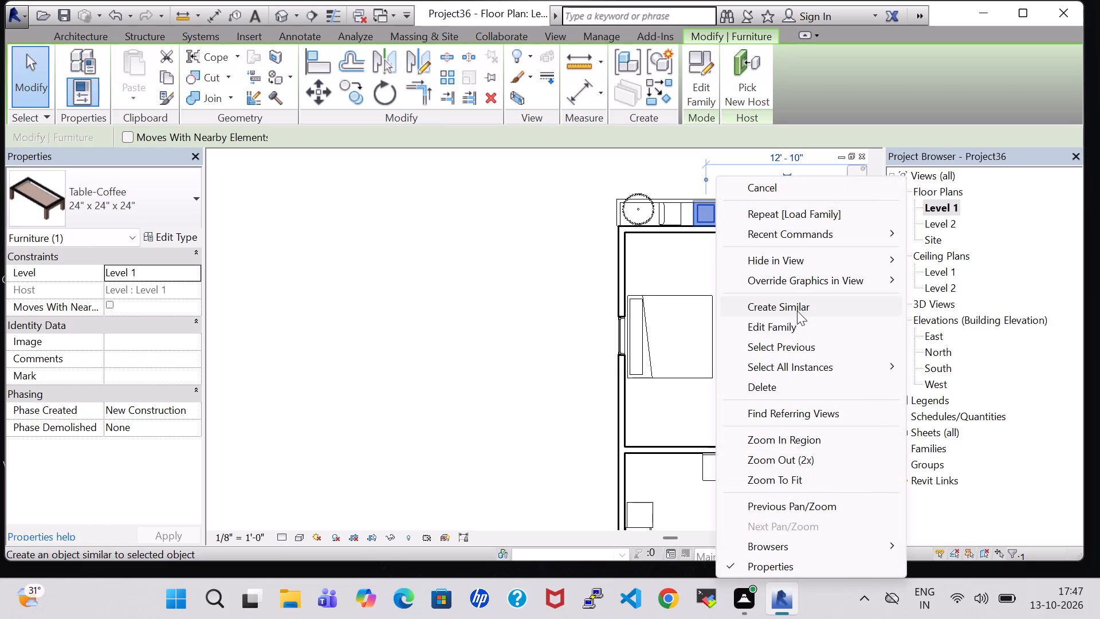
click(797, 311)
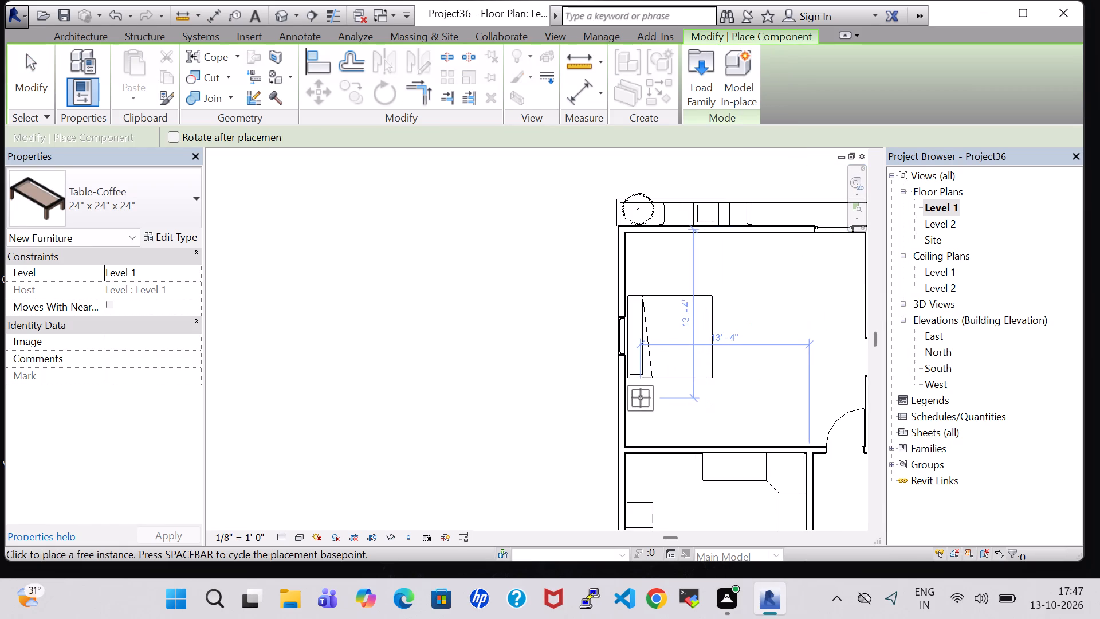
scroll(641, 398, up, 4)
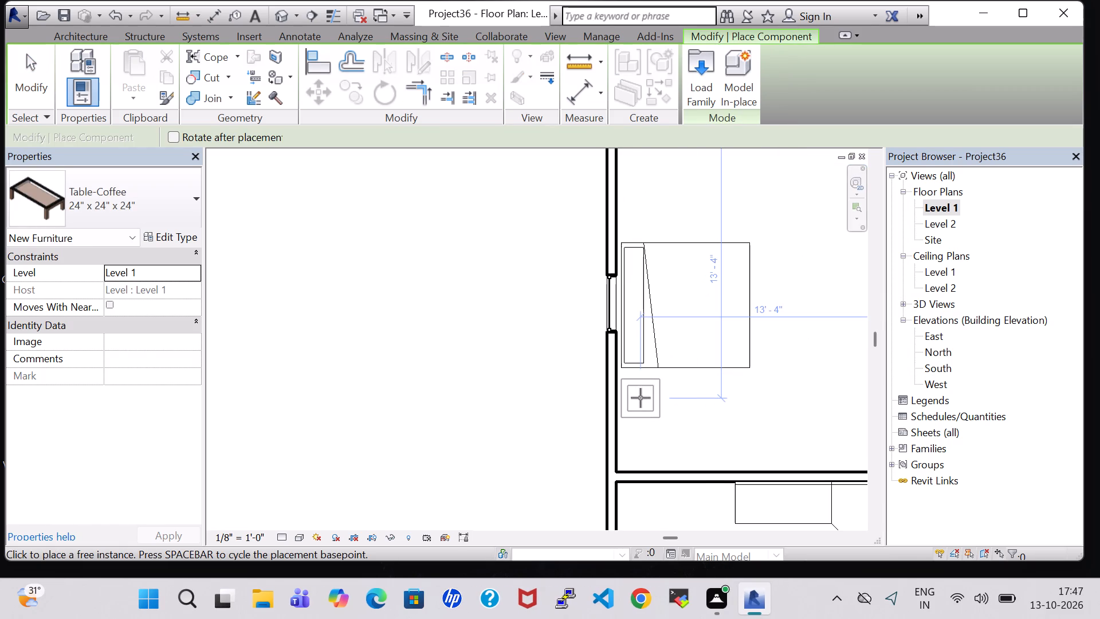
click(641, 398)
scroll(641, 398, down, 8)
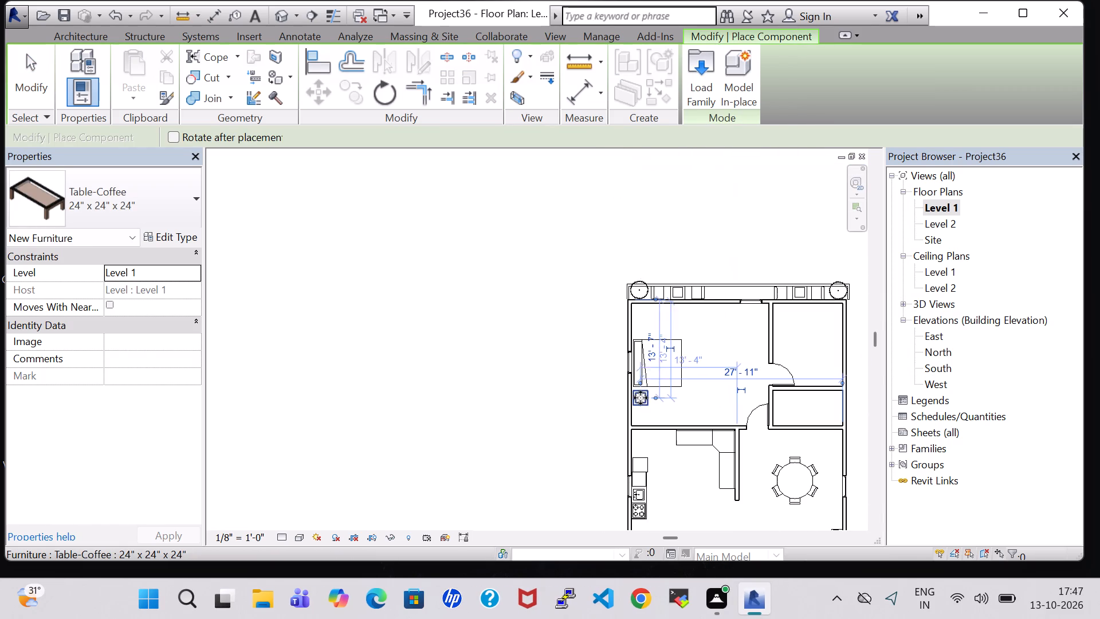
key(Escape)
key(Escape)
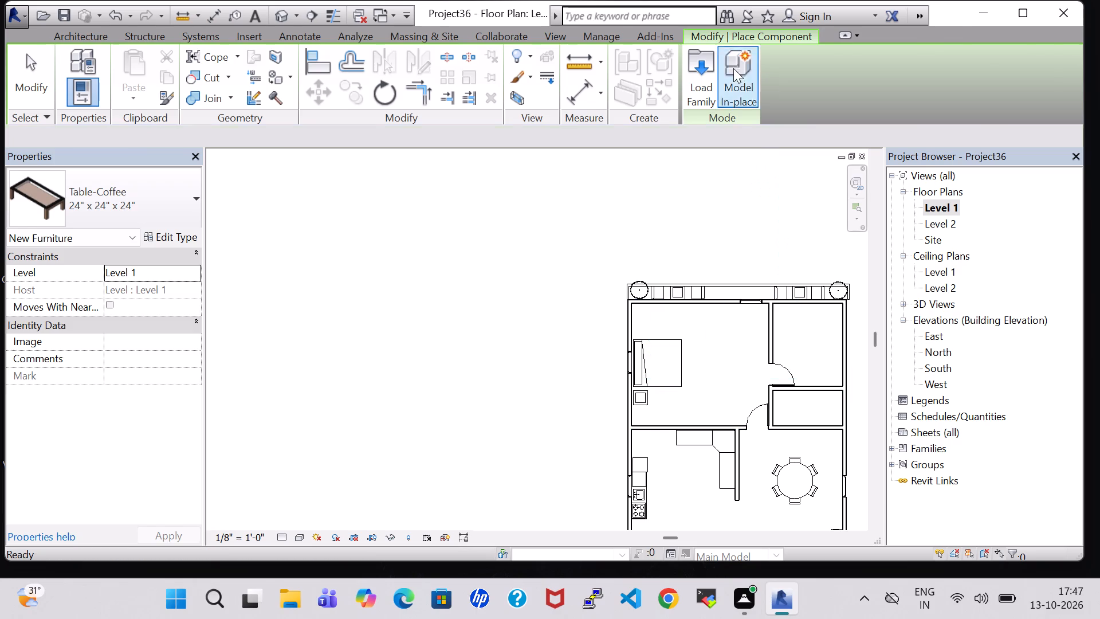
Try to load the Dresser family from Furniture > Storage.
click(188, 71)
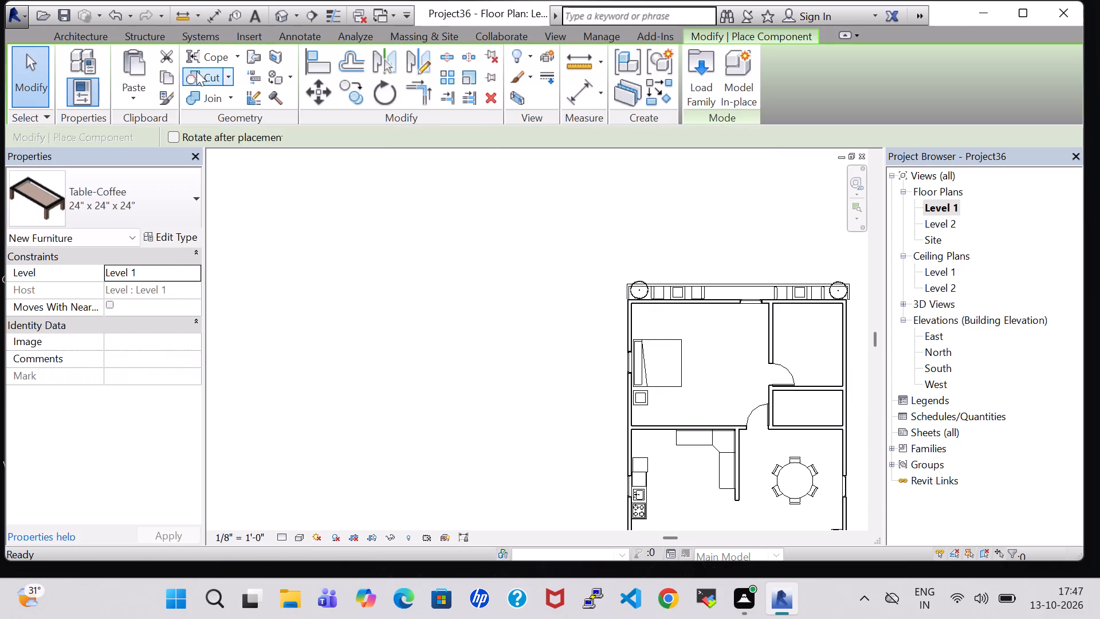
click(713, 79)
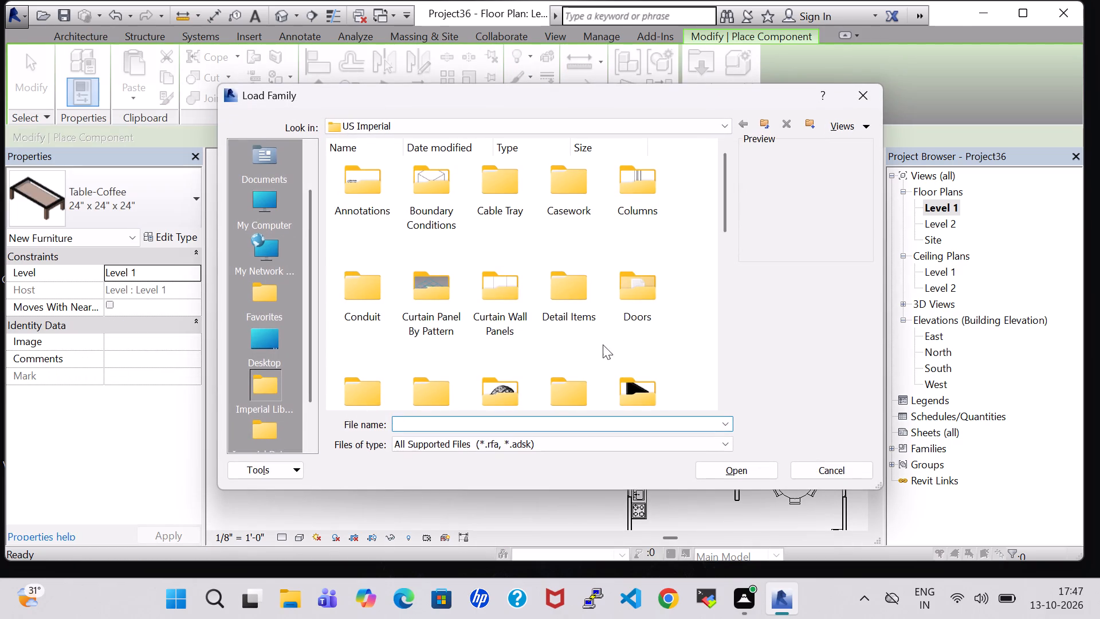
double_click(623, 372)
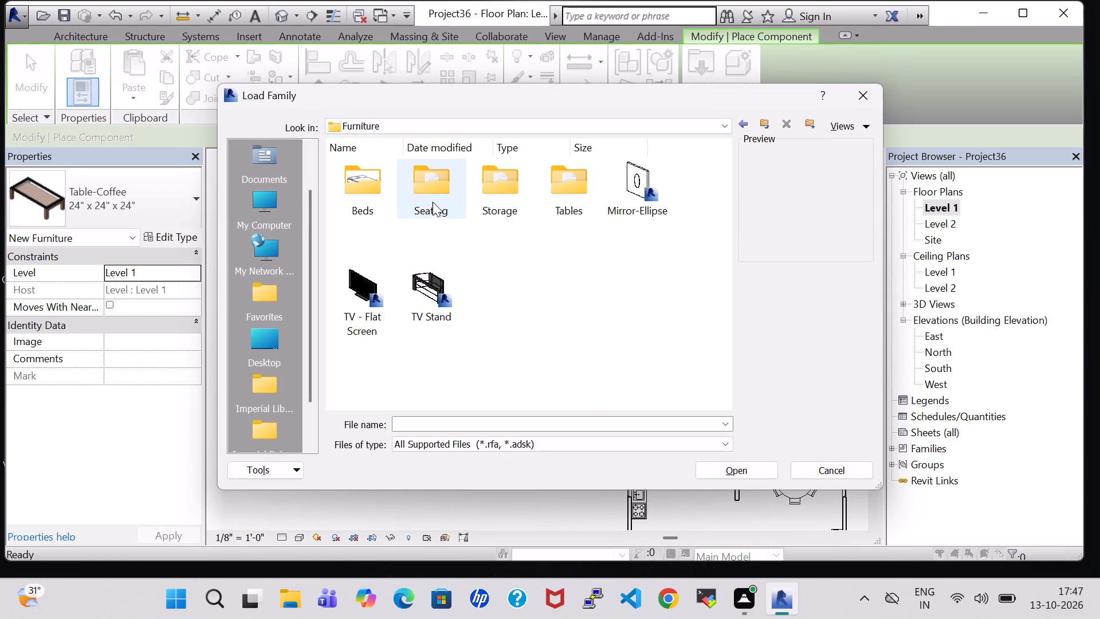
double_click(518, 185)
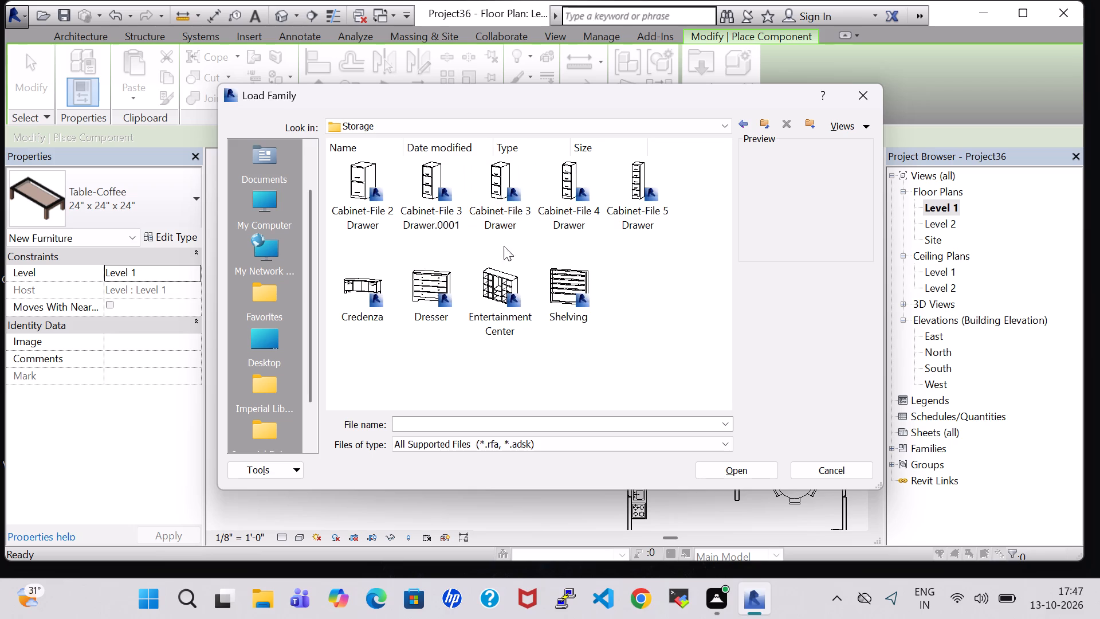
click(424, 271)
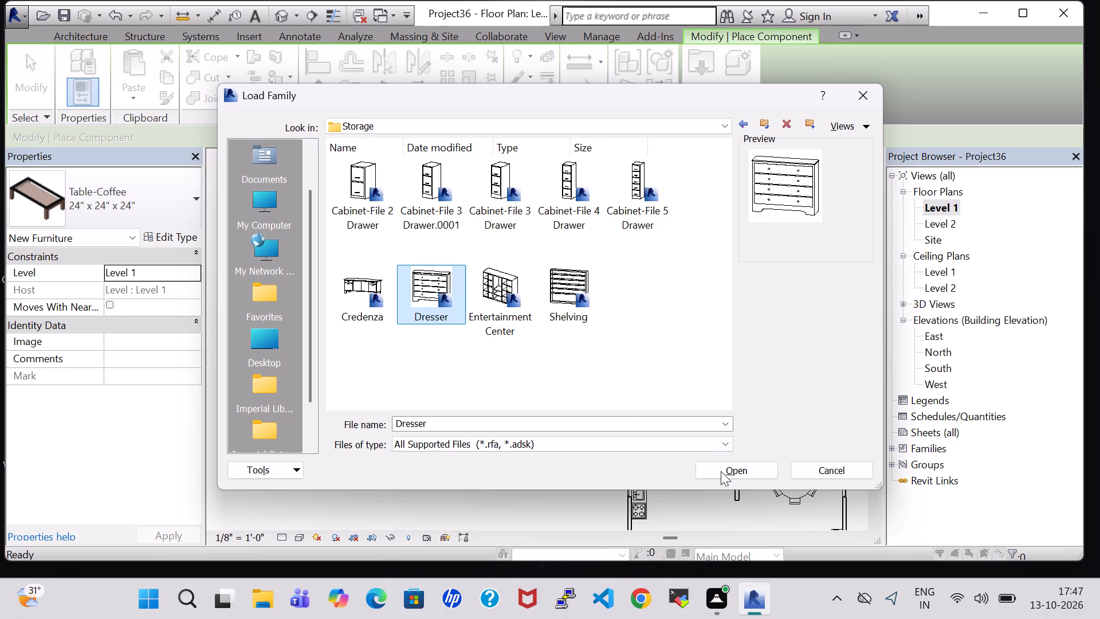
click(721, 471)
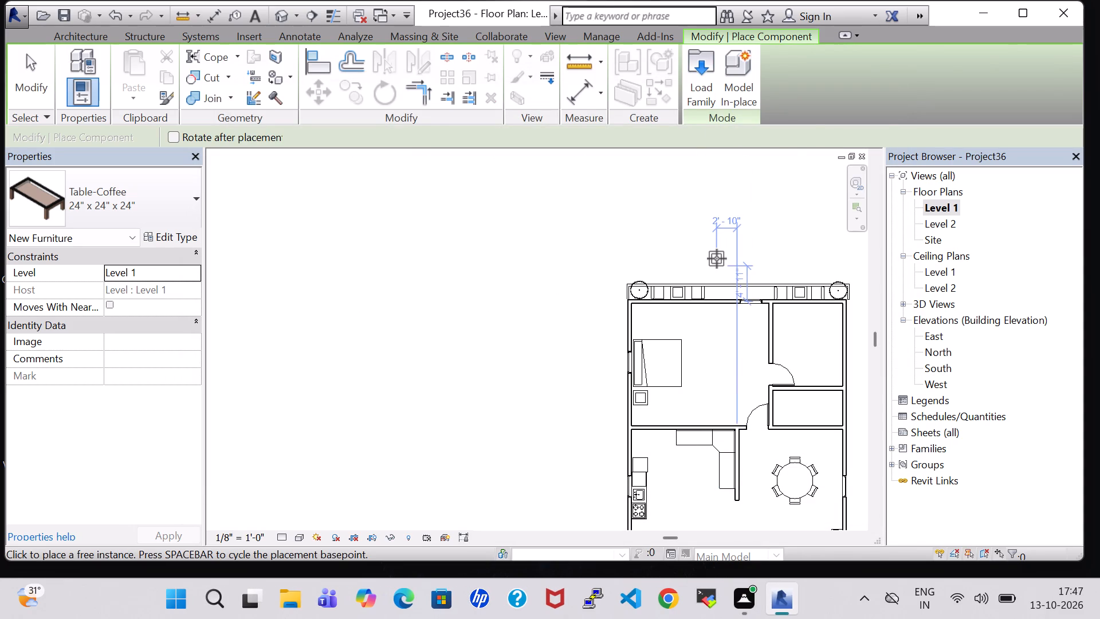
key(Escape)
Place a 48" x 72" x 24" Dresser like the southeast bedroom's one against the northwest bedroom's north wall, near its northwest corner.
scroll(717, 264, down, 4)
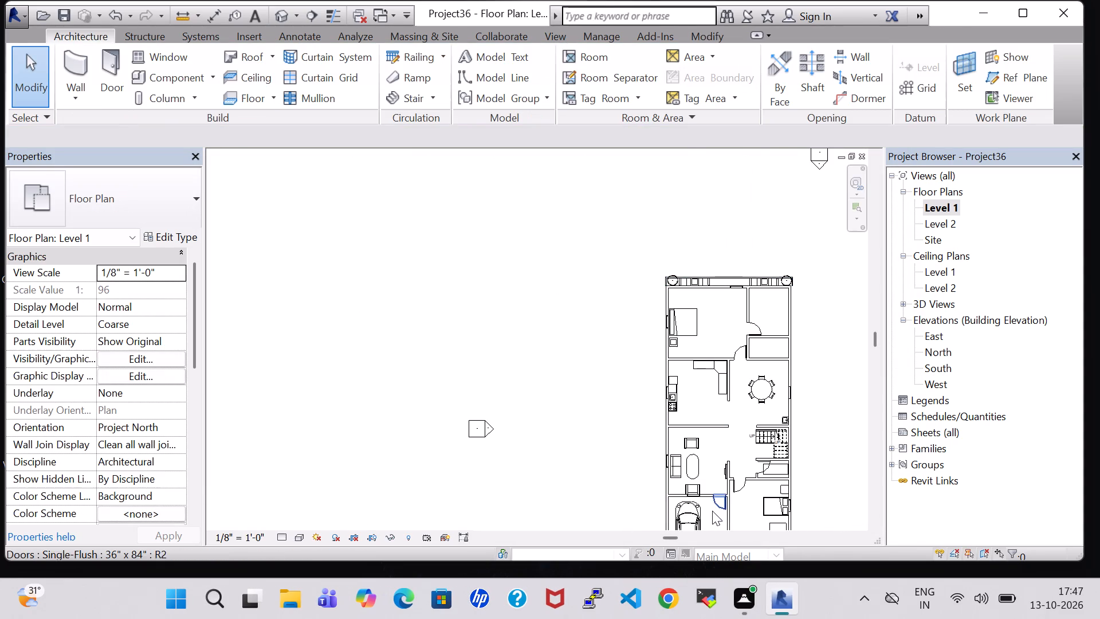
middle_drag(736, 520, 698, 382)
scroll(736, 520, up, 1)
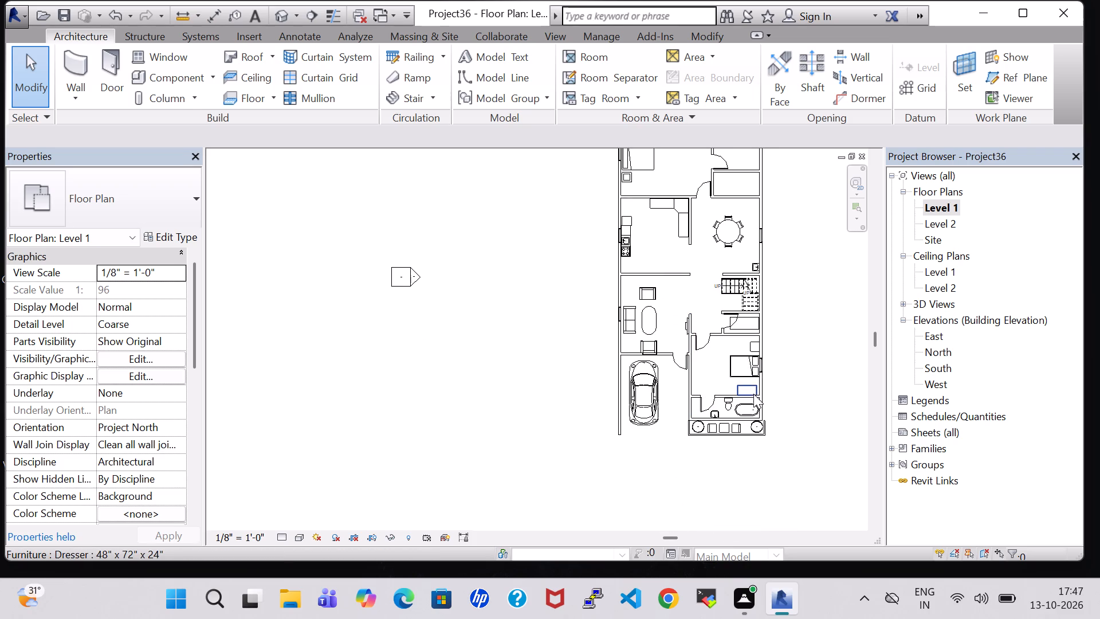
click(749, 388)
right_click(748, 385)
click(838, 311)
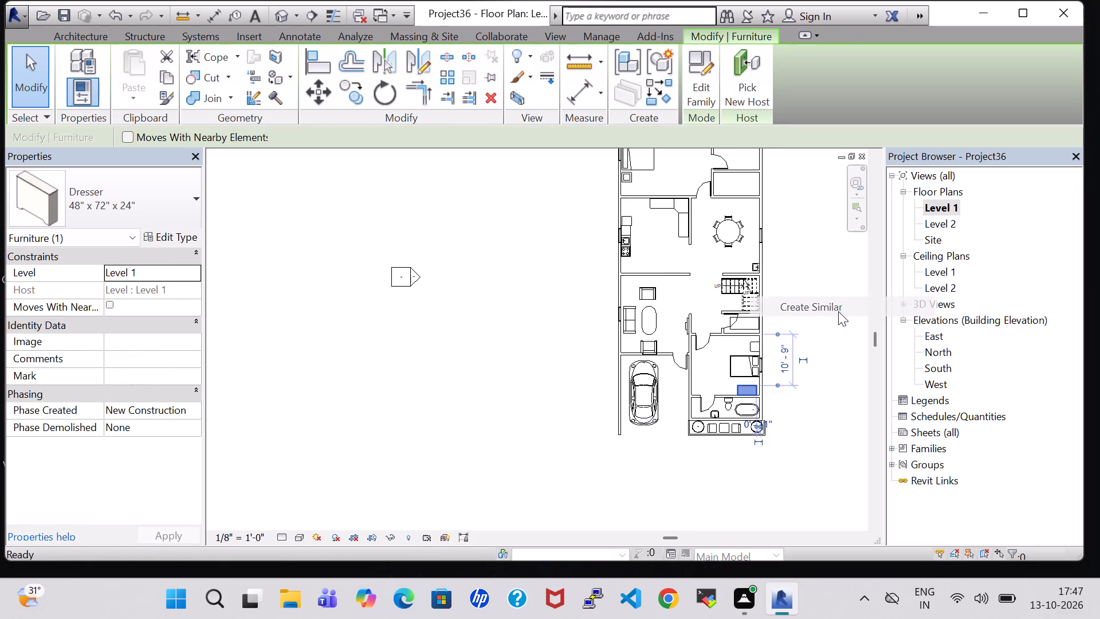
middle_drag(790, 268, 817, 432)
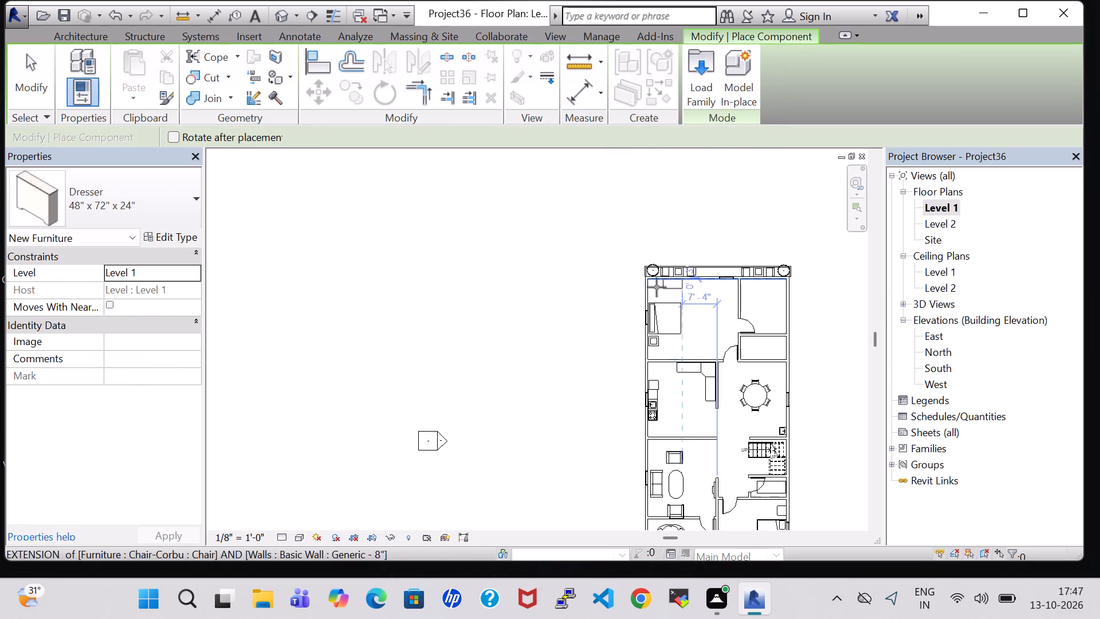
scroll(654, 287, up, 3)
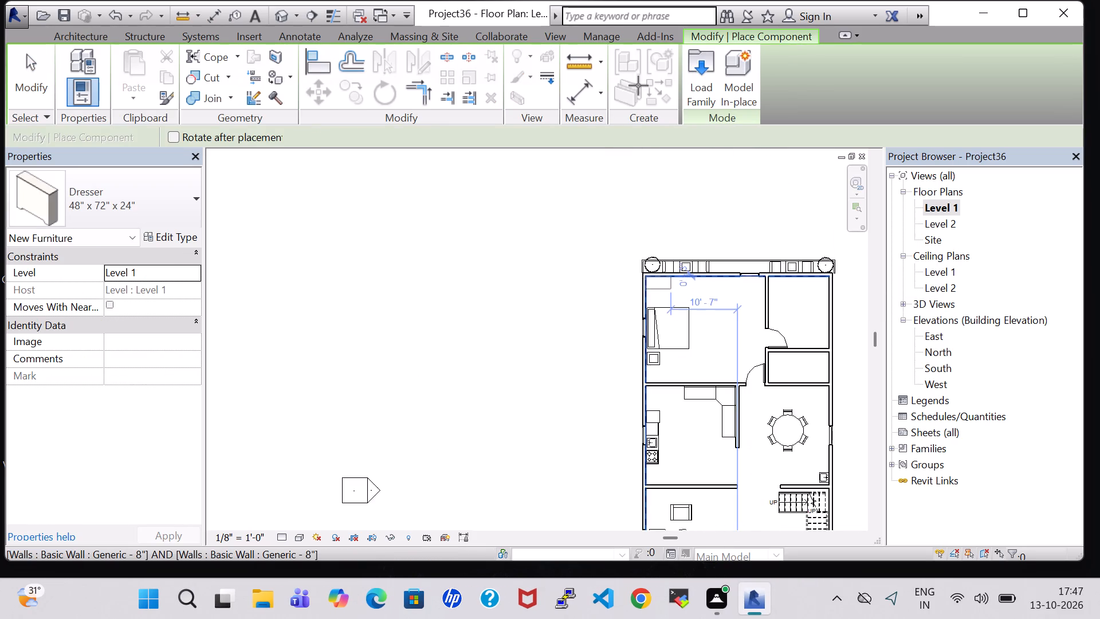
scroll(673, 295, up, 7)
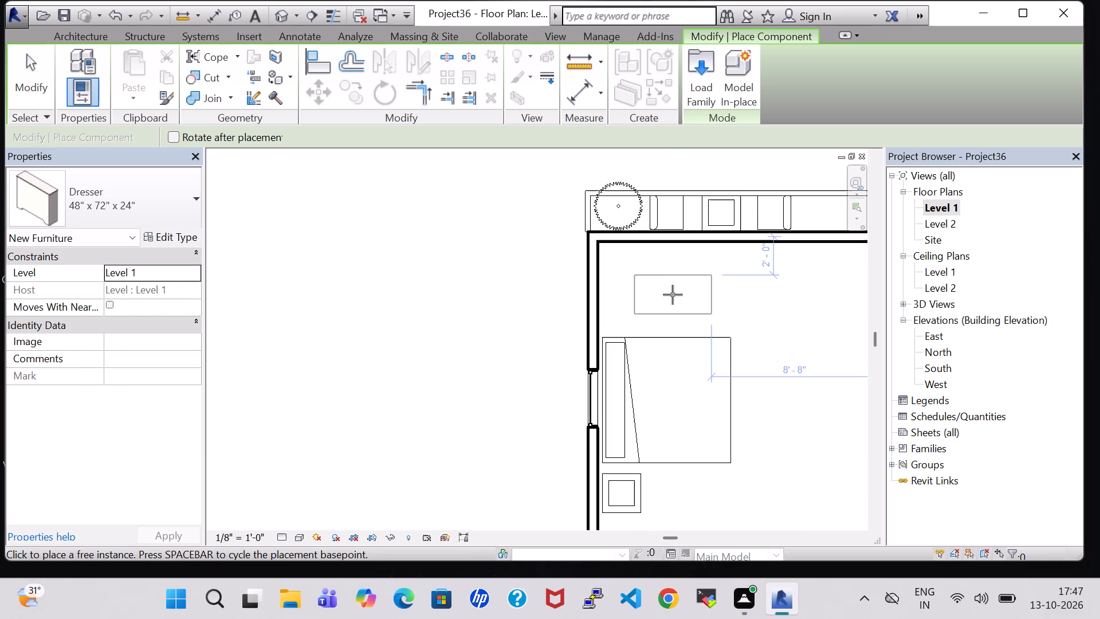
scroll(673, 295, up, 1)
click(641, 254)
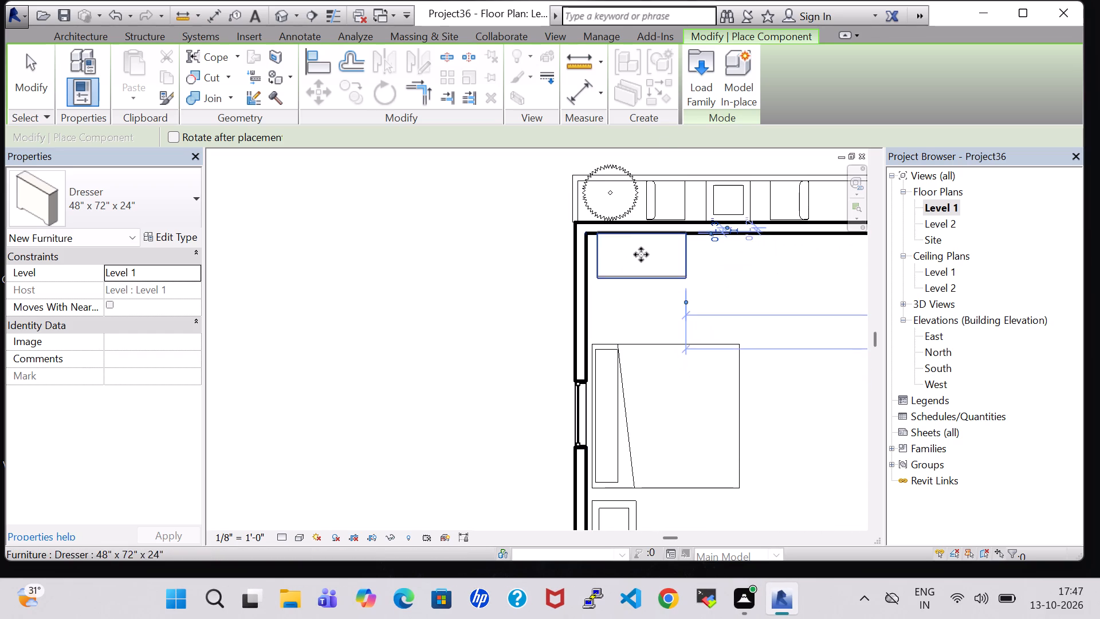
key(Escape)
key(Escape)
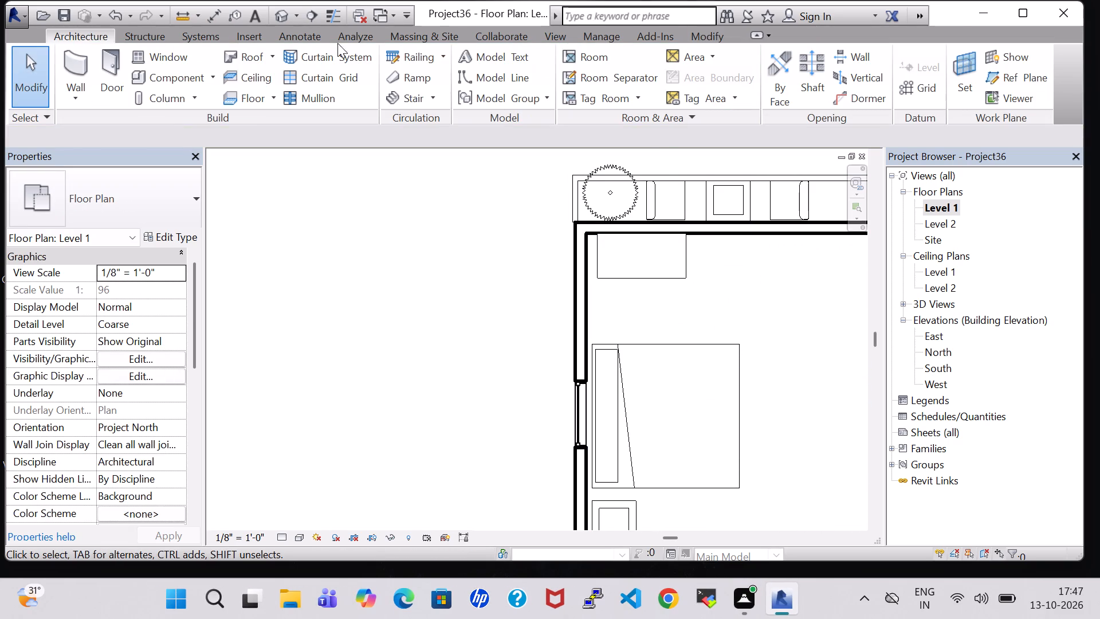
Examine the northwest bedroom's furniture layout and the adjoining rooms from several angles in the 3D view.
click(286, 19)
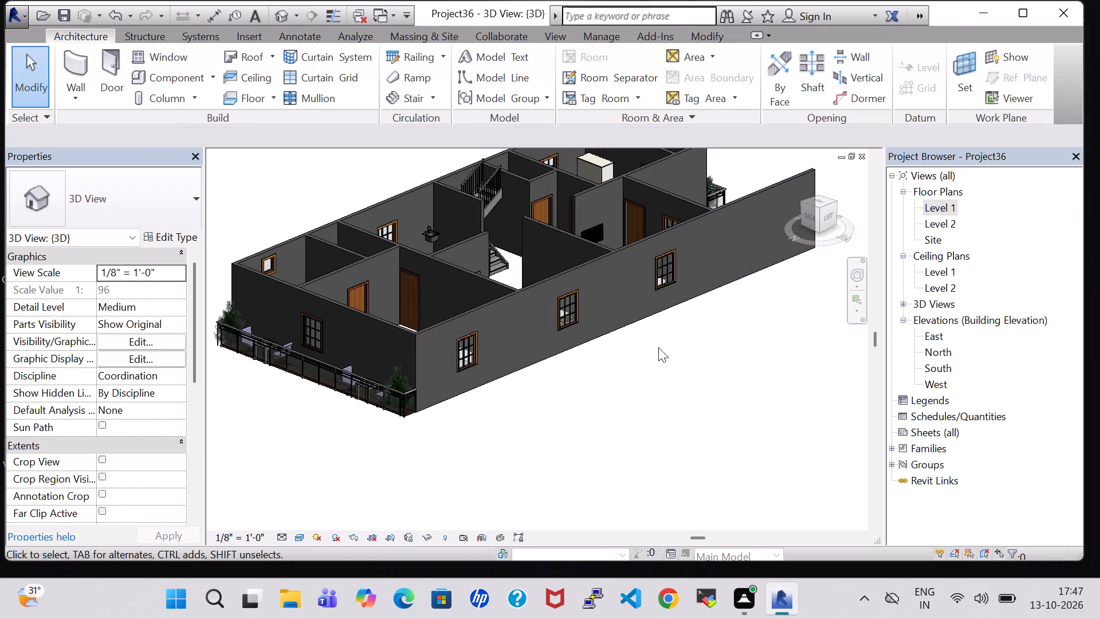
shift+middle_drag(658, 347, 654, 527)
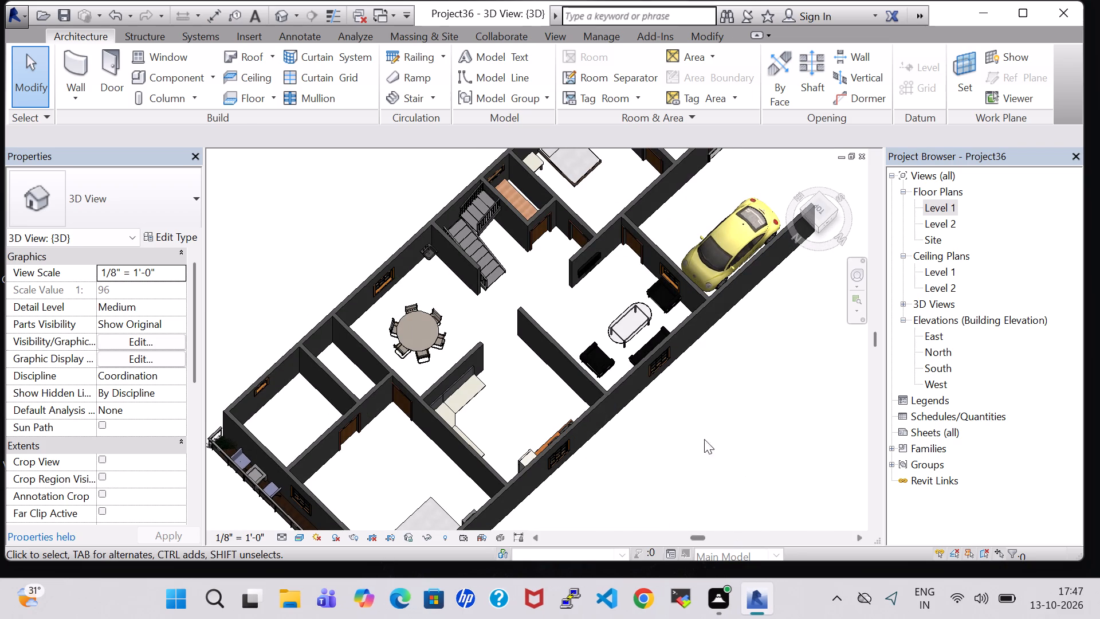
middle_drag(505, 413, 650, 383)
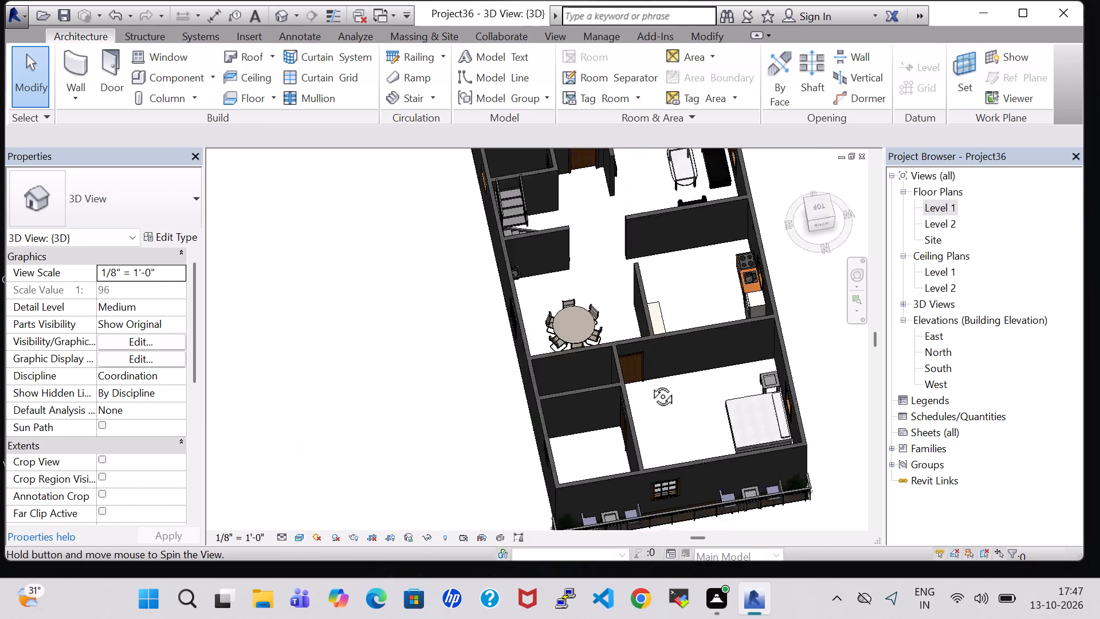
middle_drag(650, 383, 675, 393)
middle_drag(745, 362, 479, 311)
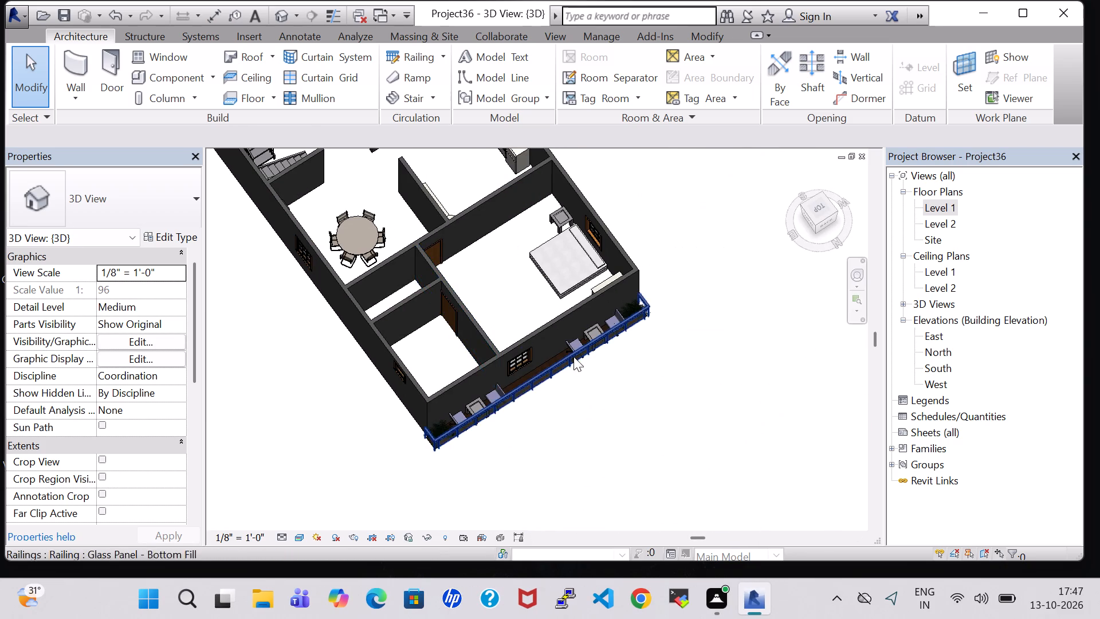
shift+middle_drag(578, 377, 671, 373)
scroll(371, 291, up, 1)
middle_drag(371, 291, 341, 492)
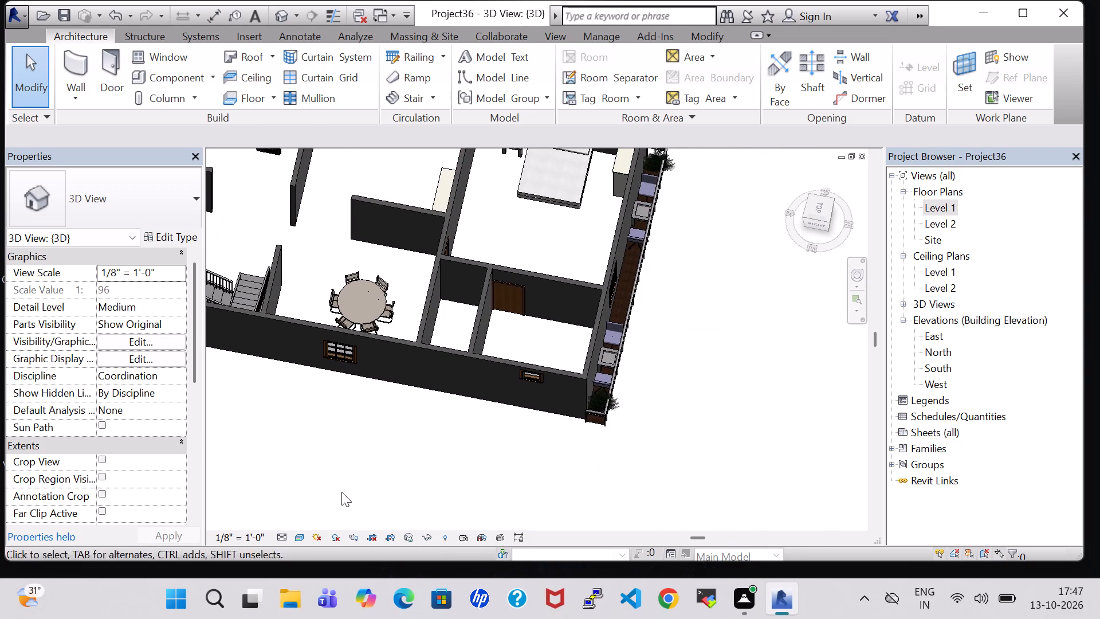
shift+middle_drag(543, 237, 612, 228)
middle_drag(509, 256, 544, 383)
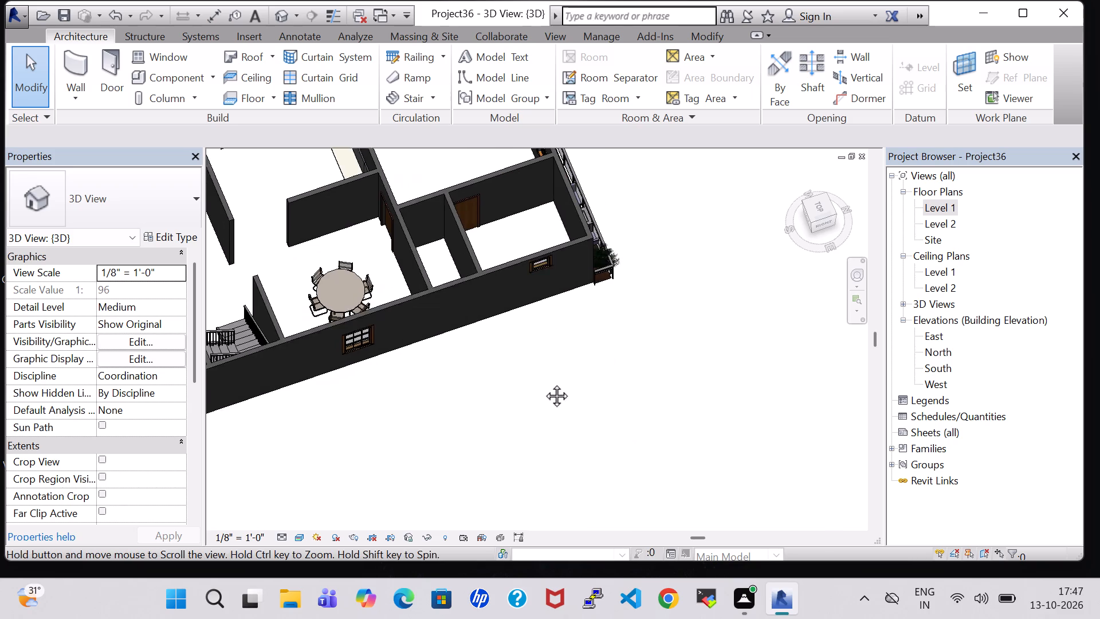
middle_drag(544, 383, 570, 492)
middle_drag(541, 313, 548, 279)
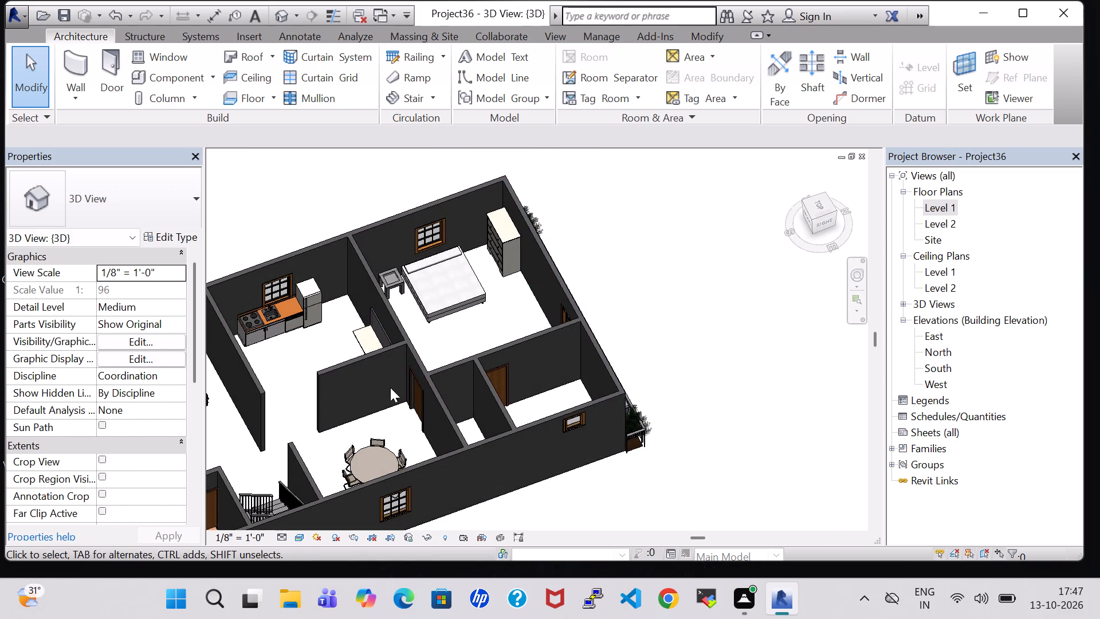
scroll(512, 326, down, 1)
shift+middle_drag(646, 306, 646, 307)
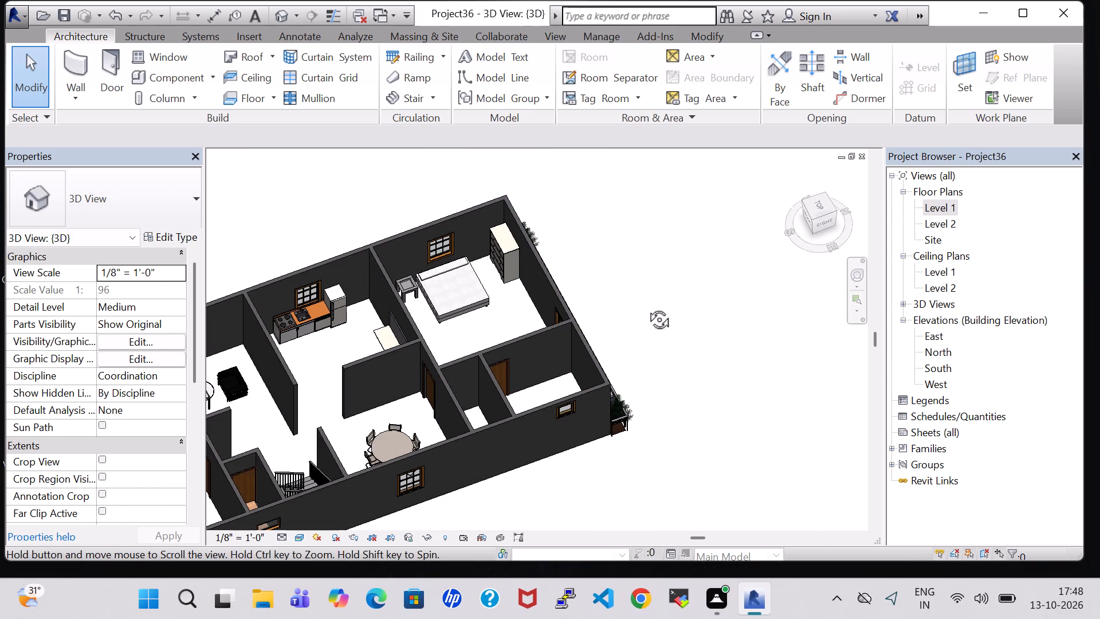
shift+middle_drag(646, 307, 641, 409)
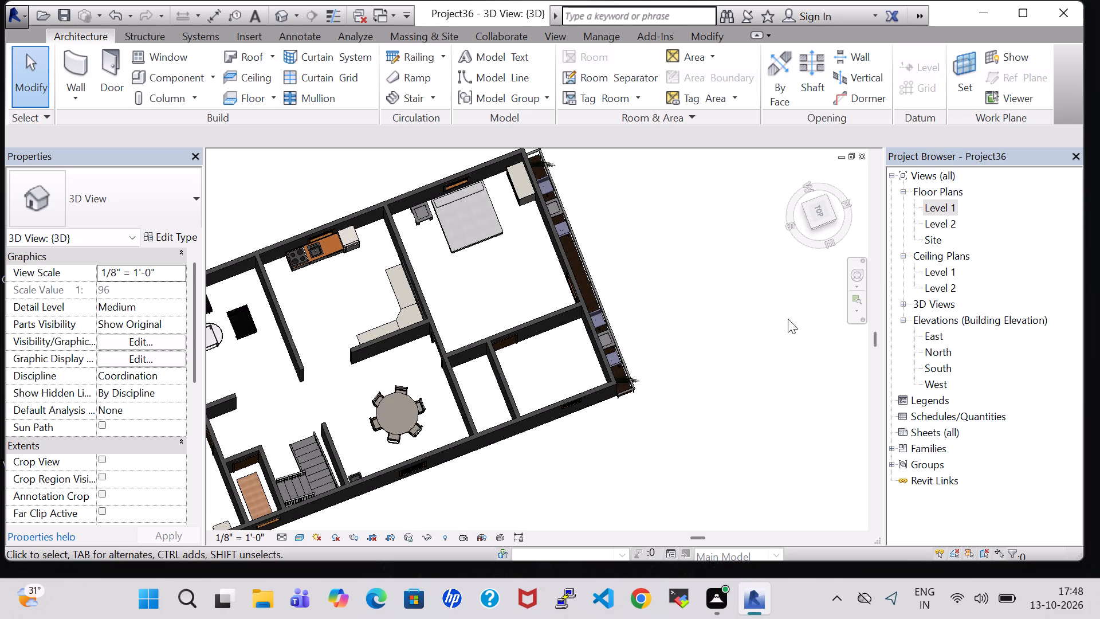
Return to the Level 1 plan and try to load the TV - Flat Screen family from the Furniture folder.
double_click(930, 201)
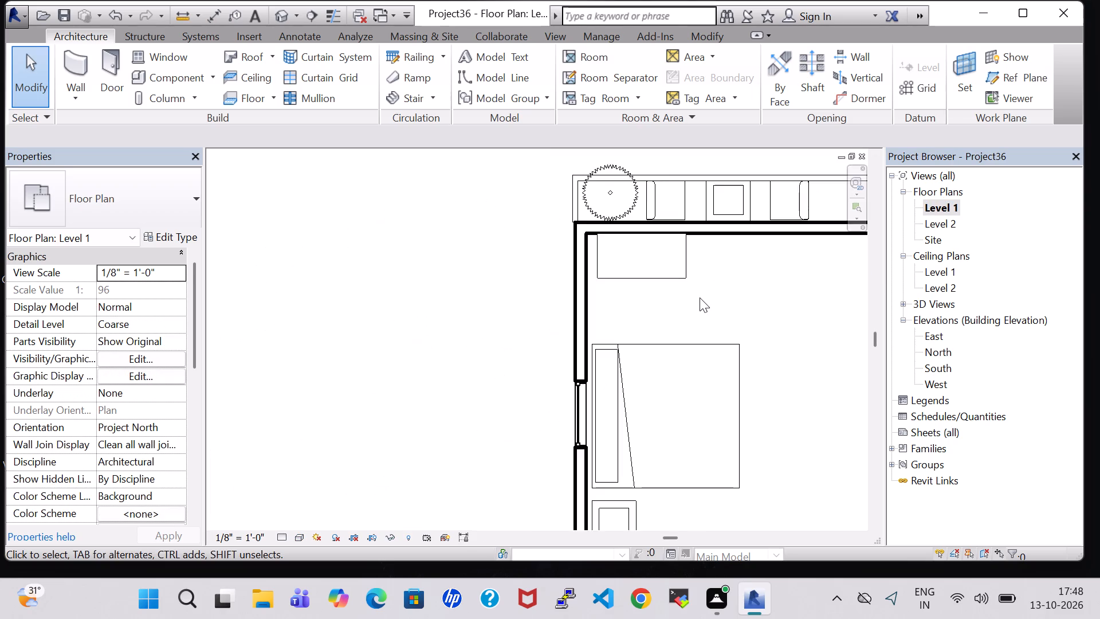
scroll(700, 299, down, 3)
middle_drag(796, 363, 540, 339)
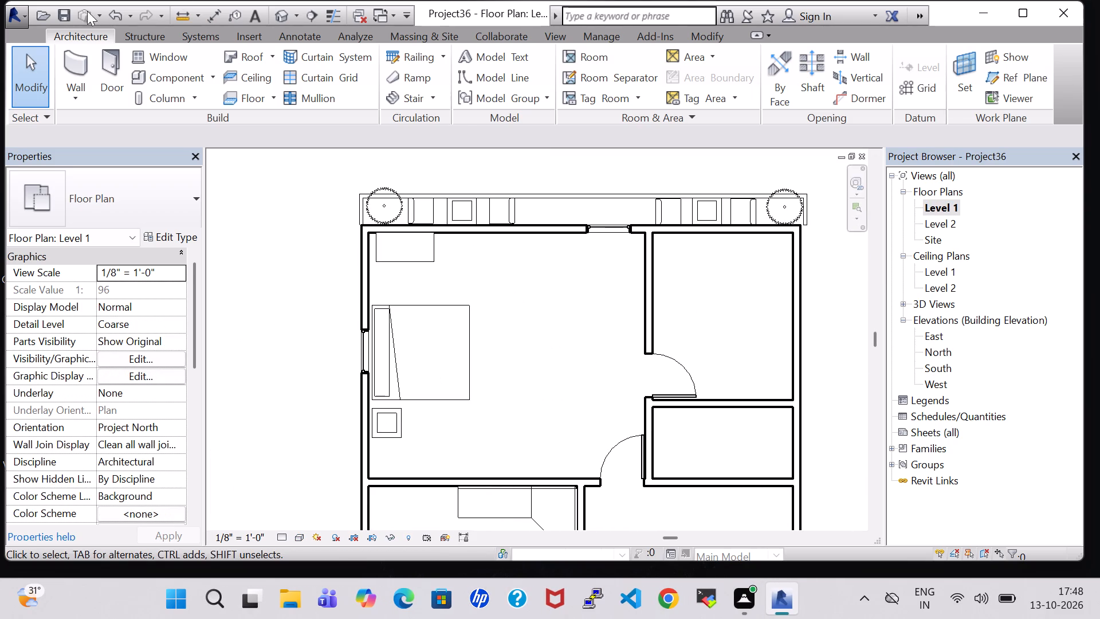
click(163, 74)
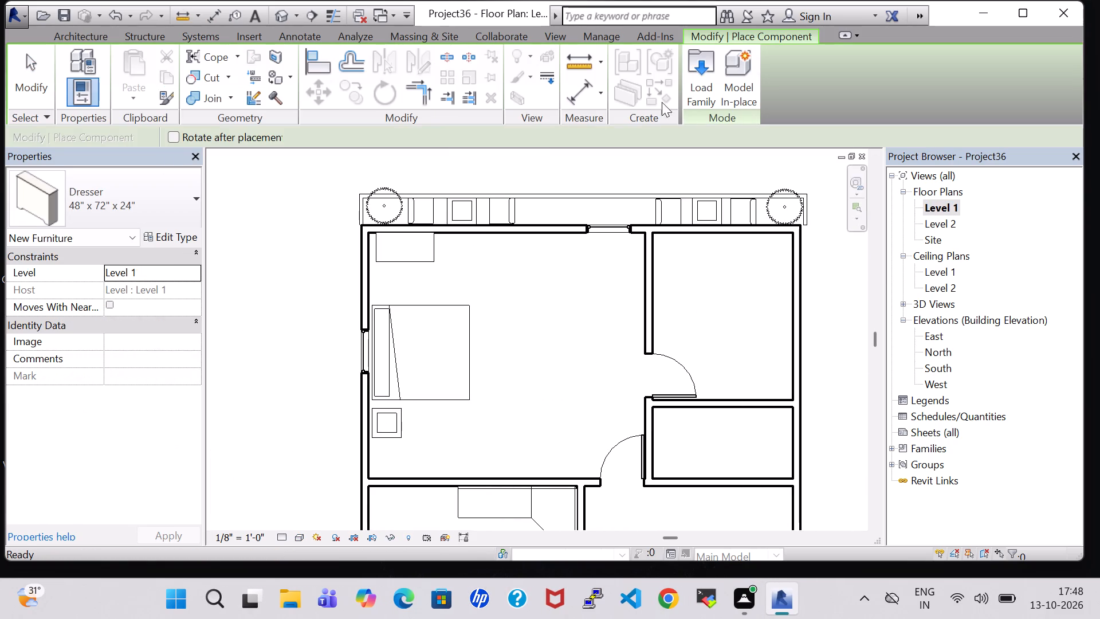
click(695, 72)
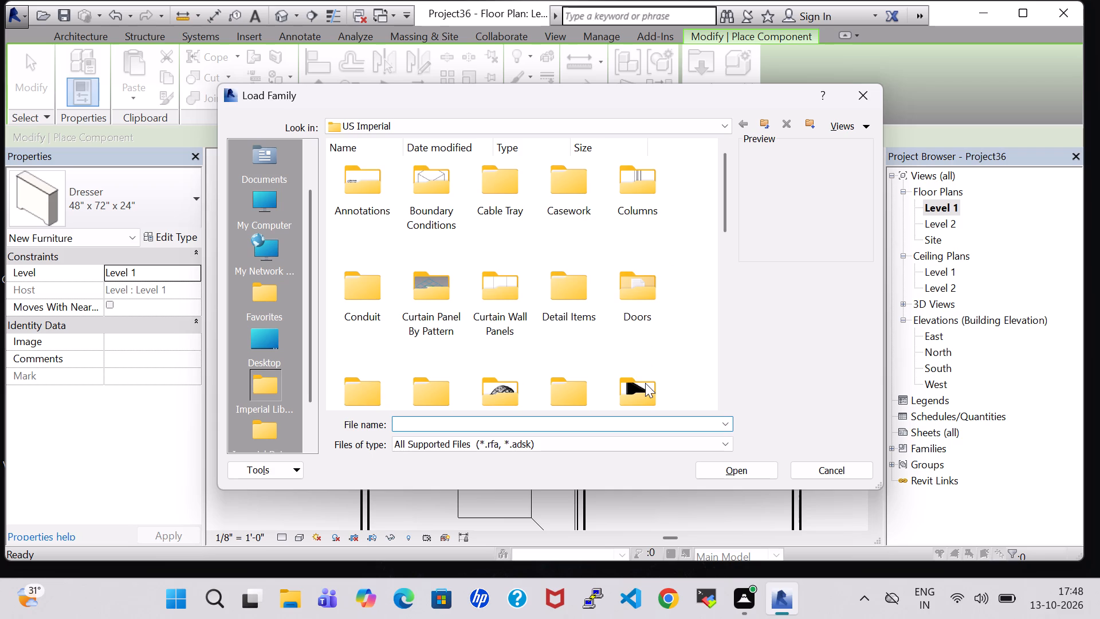
triple_click(645, 383)
double_click(347, 287)
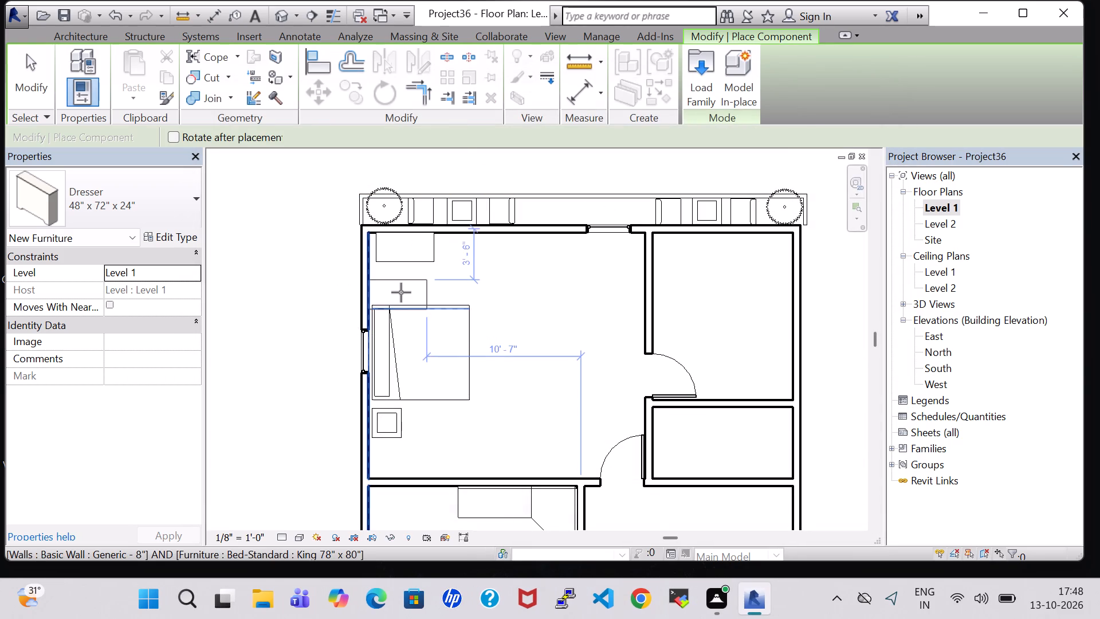
Place a 42" TV - Flat Screen like the living room's against the northwest bedroom's east wall, facing the bed.
scroll(401, 292, down, 6)
key(Escape)
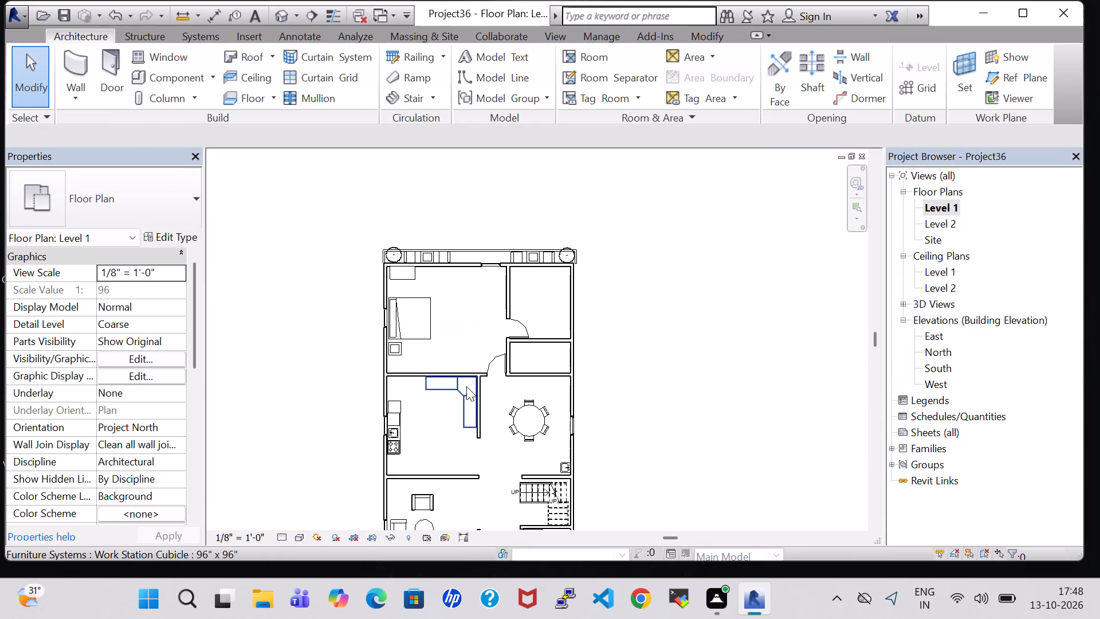
middle_drag(479, 450, 485, 323)
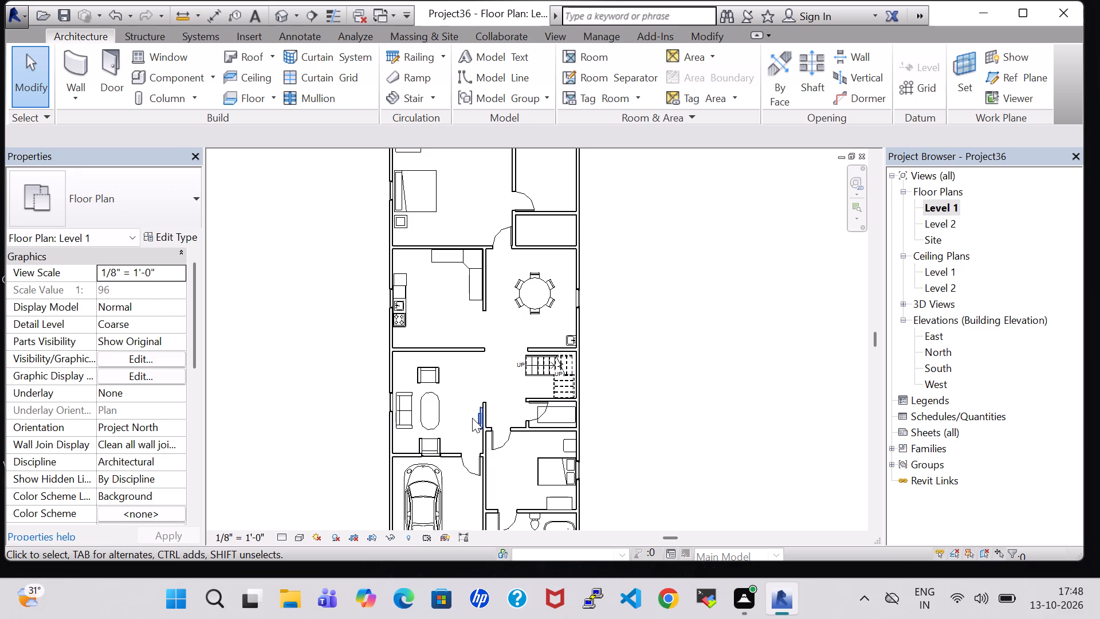
click(473, 418)
right_click(473, 418)
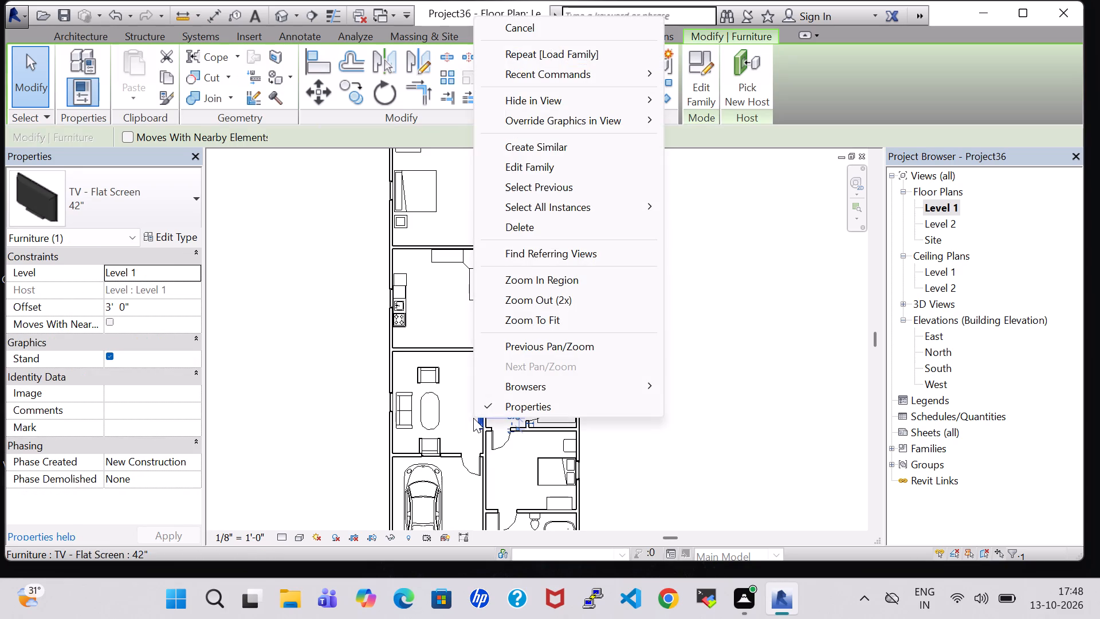
click(538, 139)
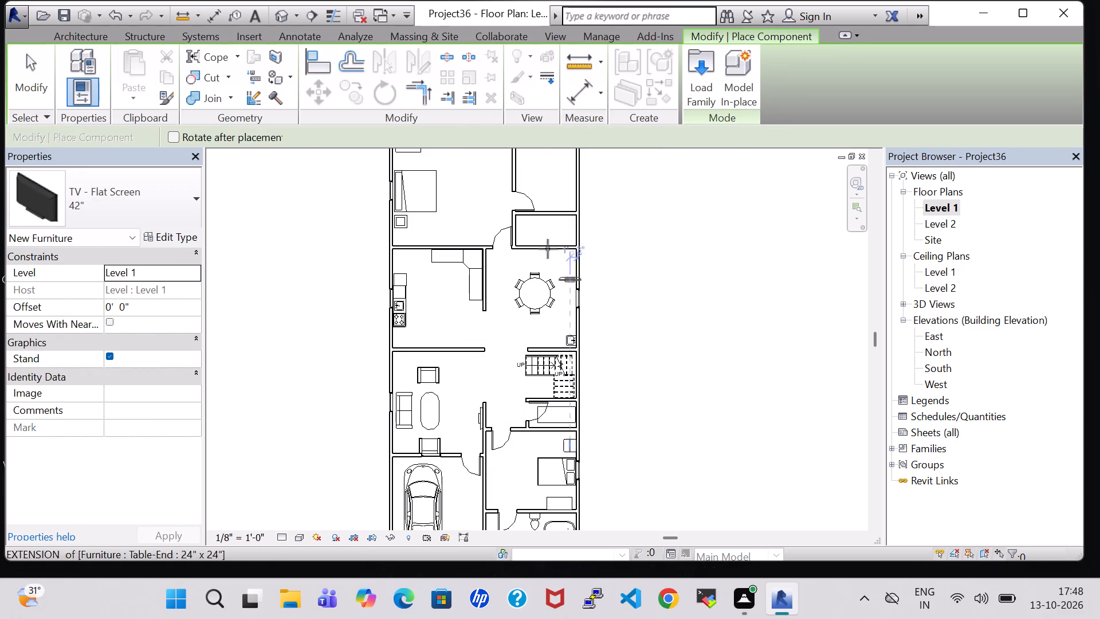
key(space)
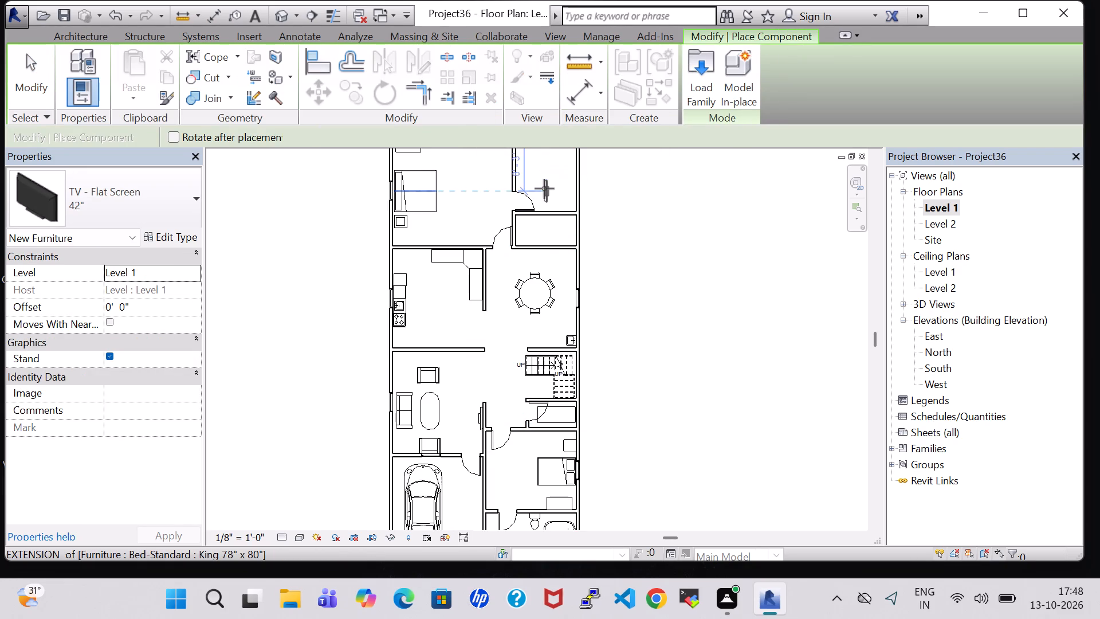
key(space)
key(space)
scroll(544, 189, up, 3)
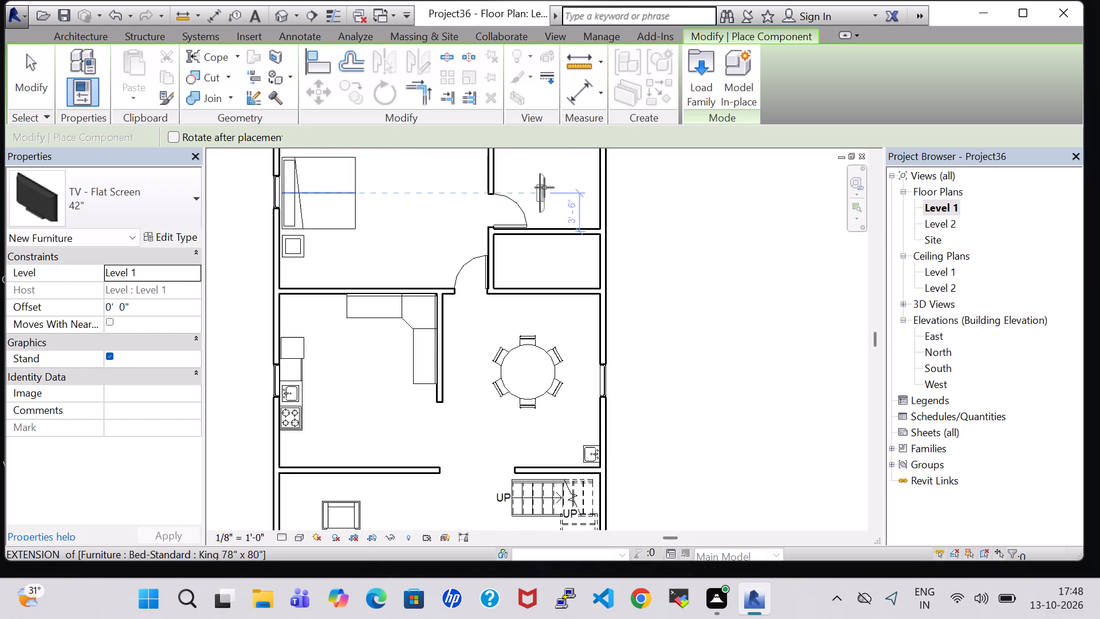
scroll(544, 187, up, 4)
middle_drag(544, 187, 553, 411)
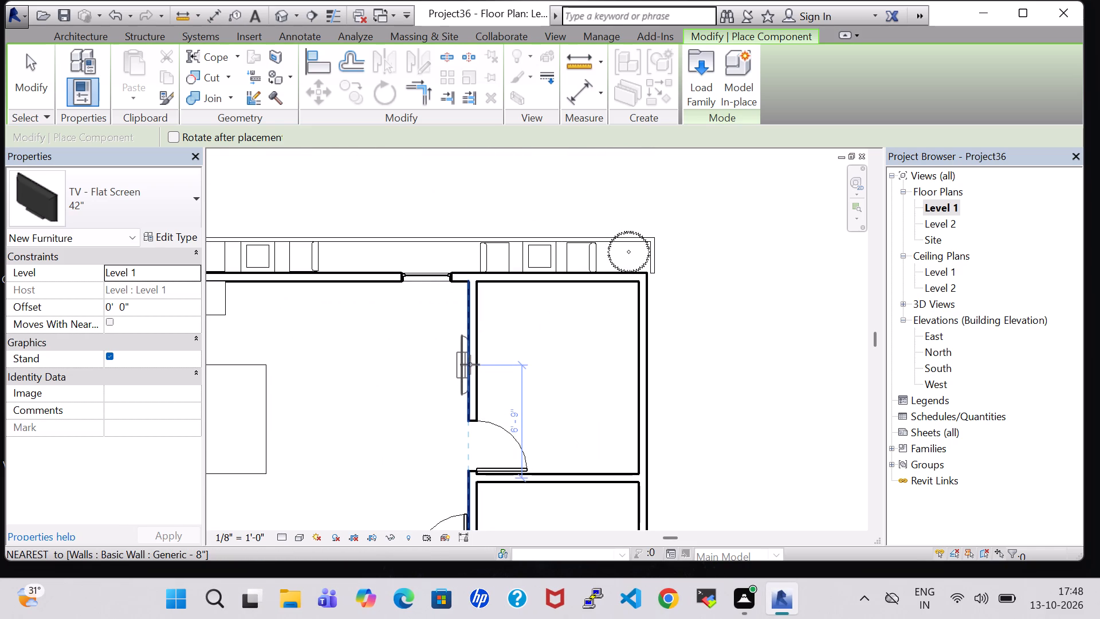
click(470, 365)
key(Escape)
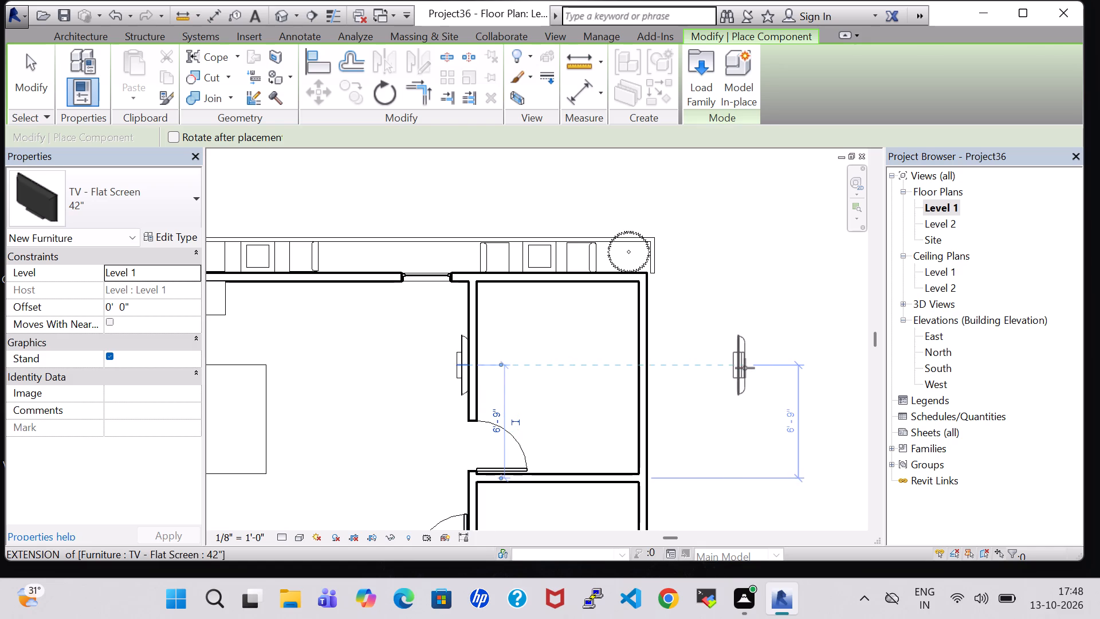
key(Escape)
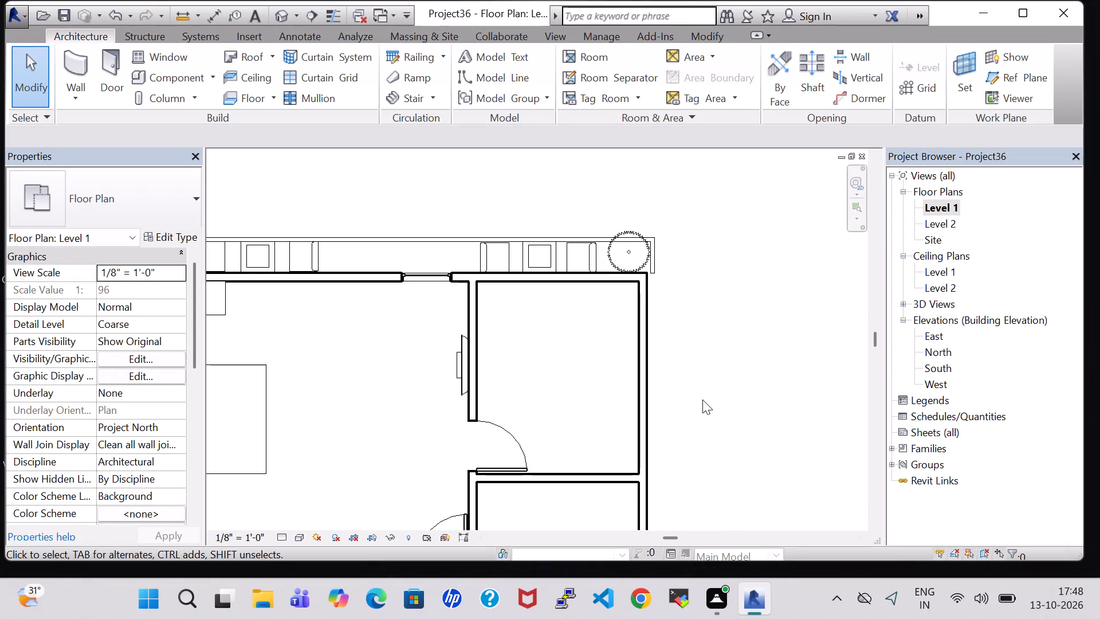
Set the door type for placement to Single-Flush 30" x 80".
scroll(702, 399, down, 2)
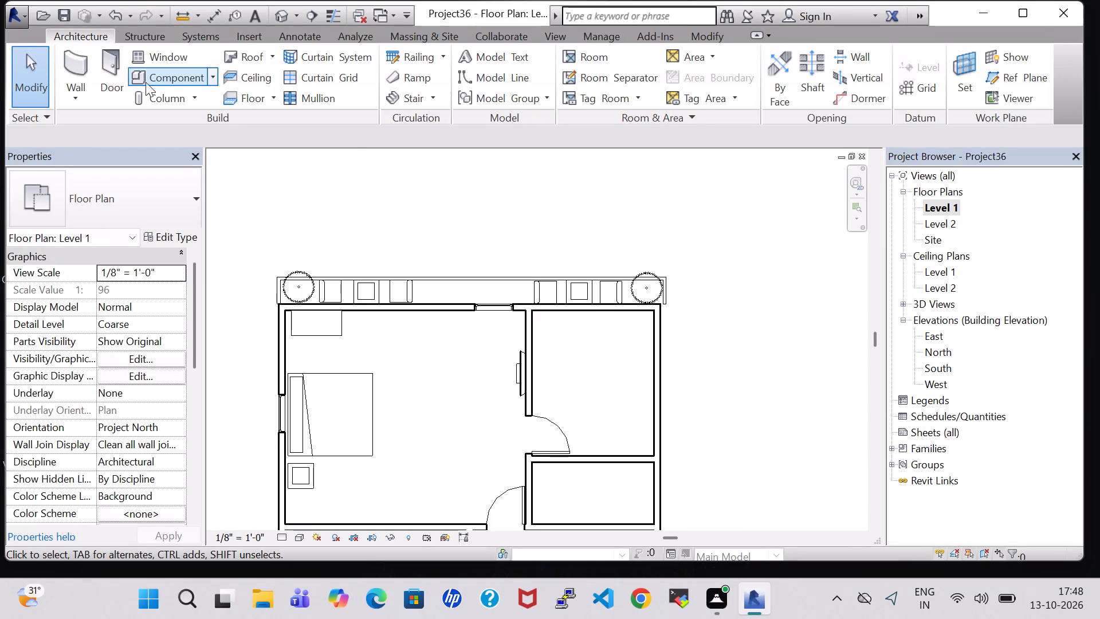
click(115, 65)
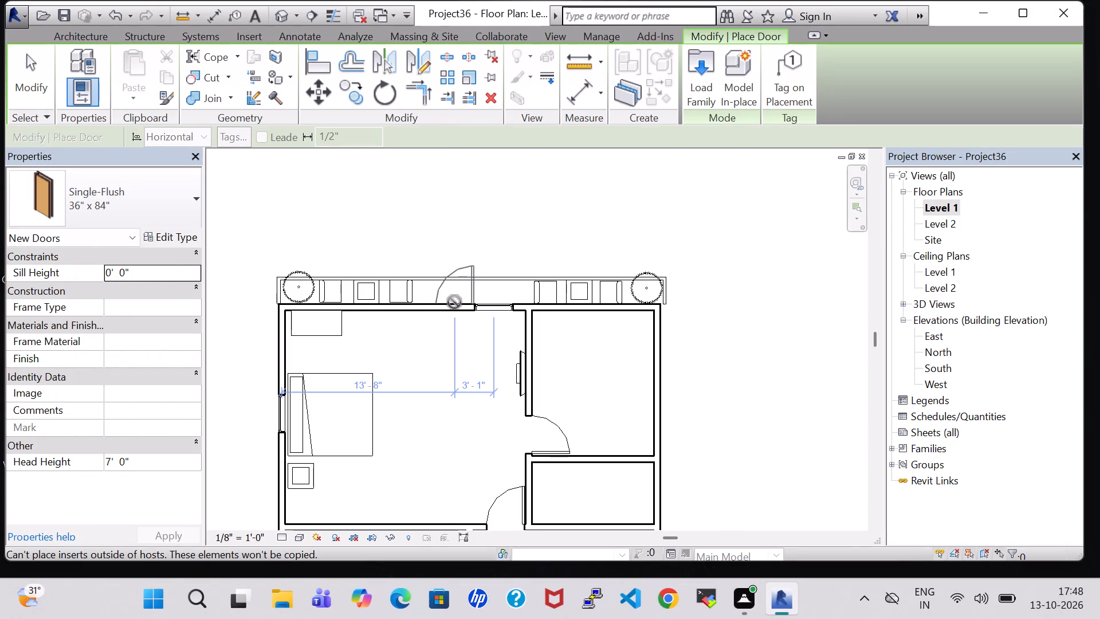
click(157, 195)
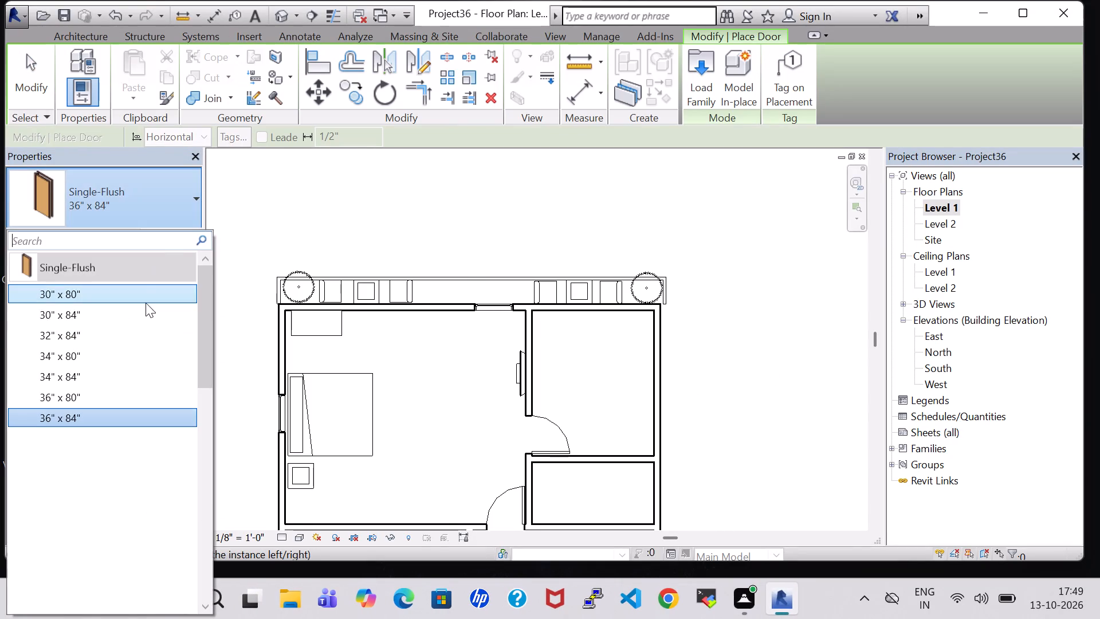
click(150, 288)
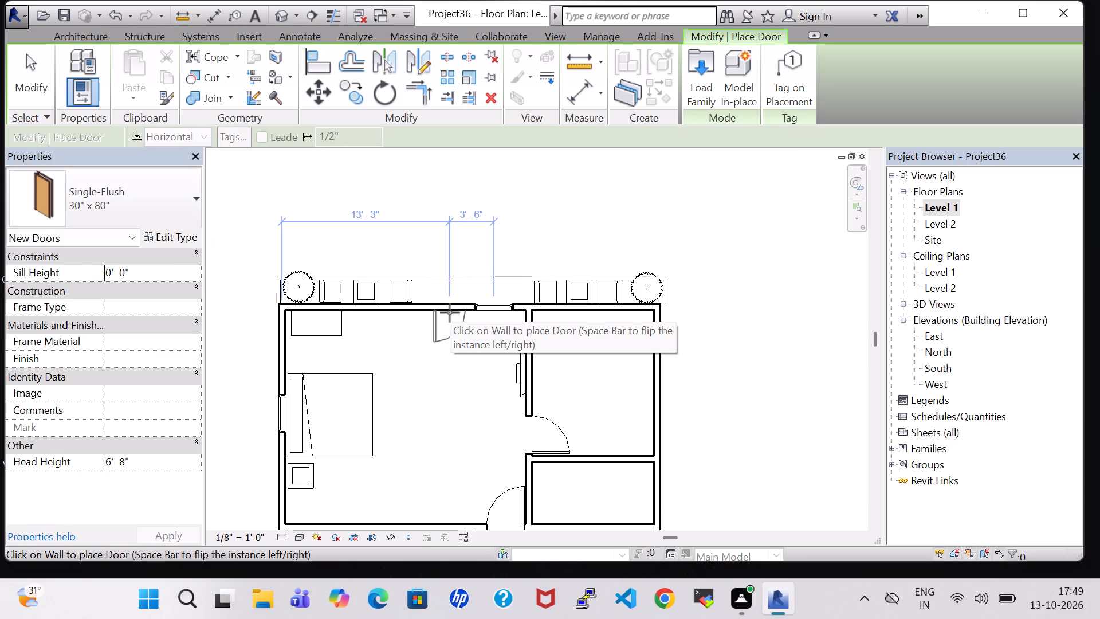
key(Escape)
key(Escape)
Move the northwest bedroom's north window west until its centre is 7'-0" from the bedroom's east partition.
click(489, 311)
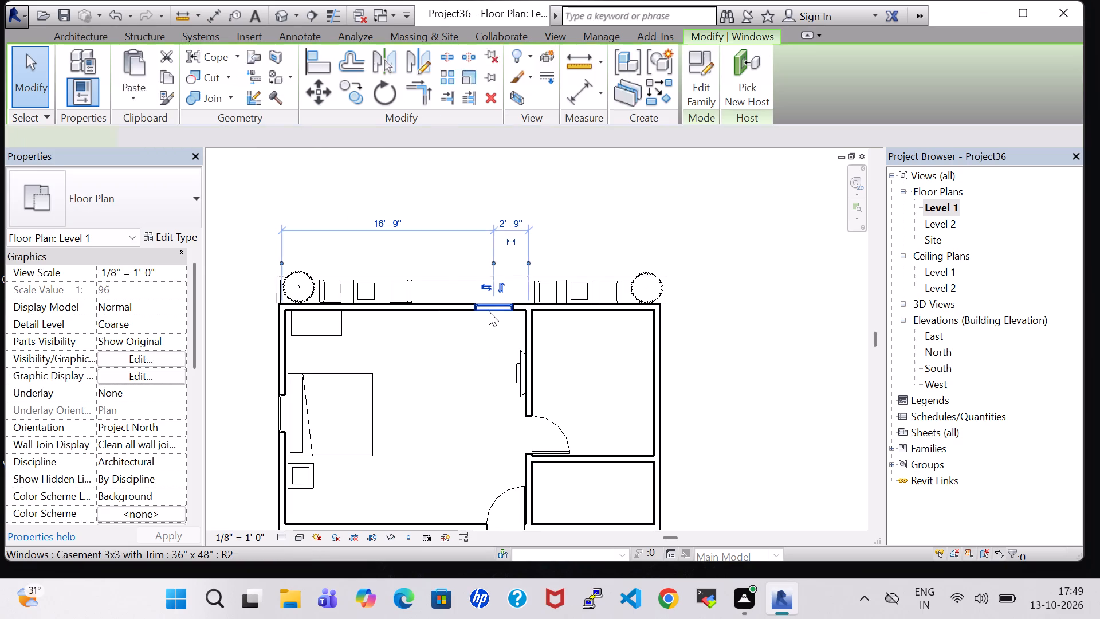
key(Left)
key(Left)
key(Left)
key(Left)
key(Left)
key(Left)
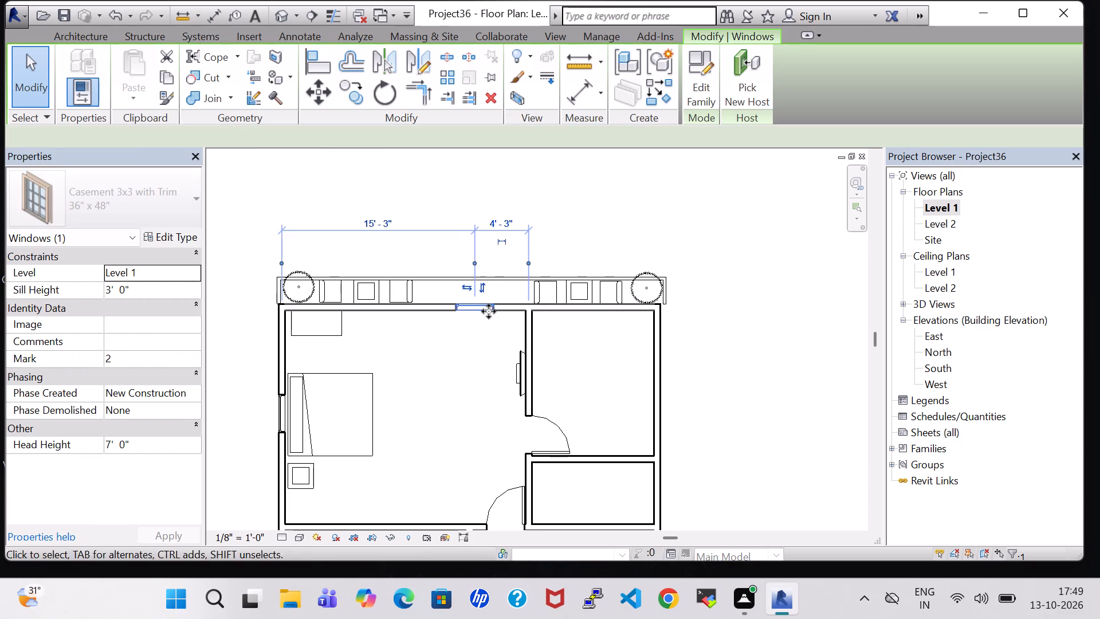
key(Left)
key(Left)
key(Left)
key(Left)
key(Left)
key(Left)
key(Left)
key(Left)
key(Left)
key(Left)
key(Left)
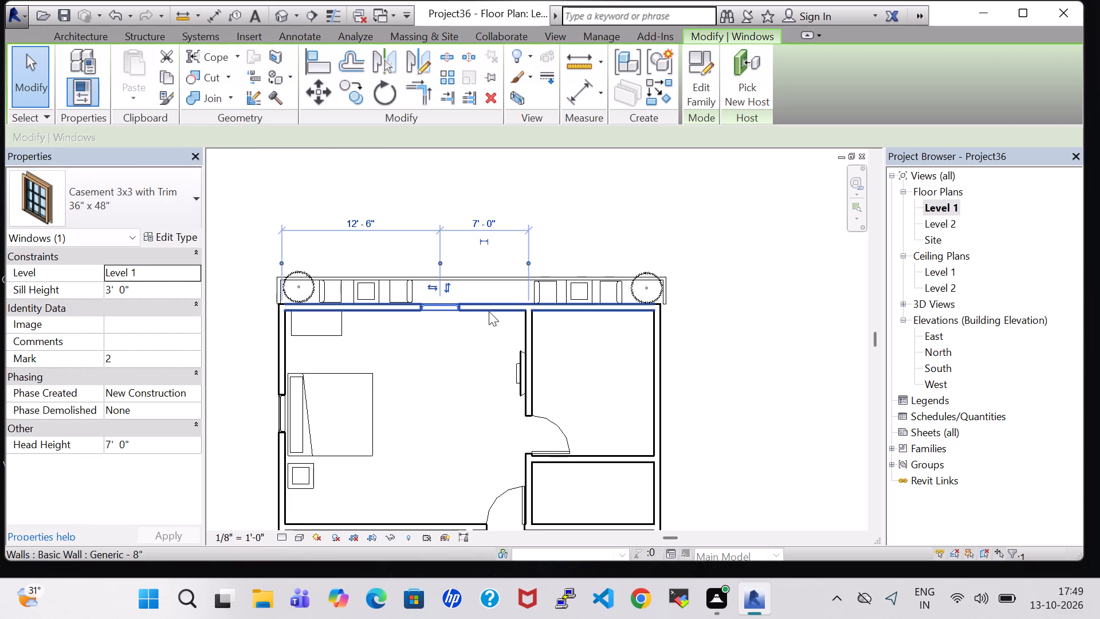
click(482, 345)
Place a Single-Flush 30" x 80" door in the northwest bedroom's north wall, about 2'-1" from the east partition, hinged on its east side.
click(124, 67)
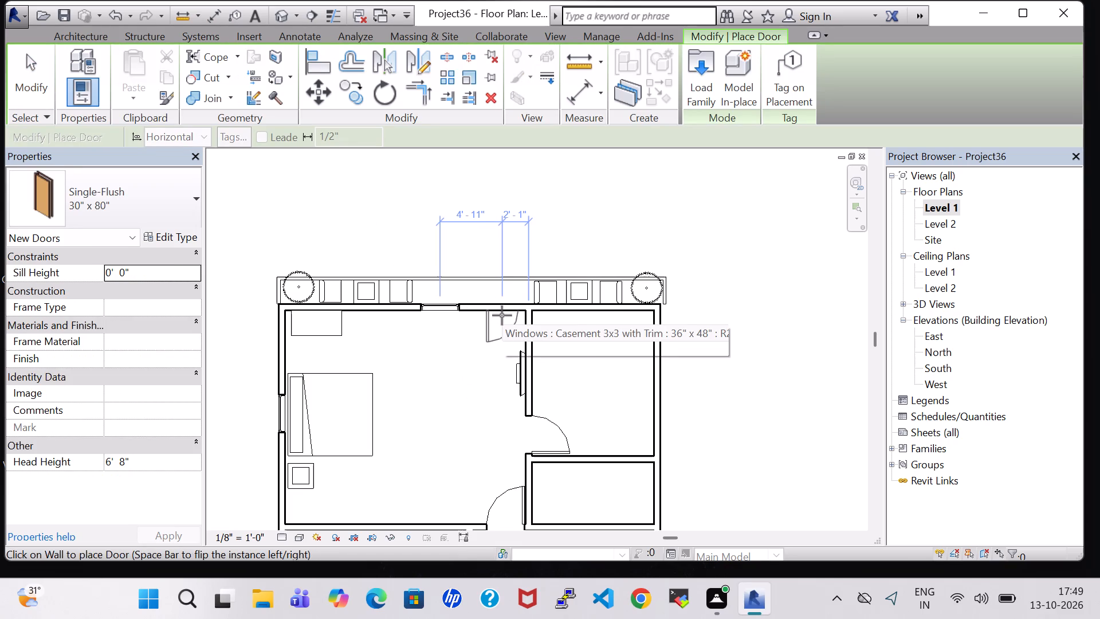
key(space)
scroll(502, 315, up, 2)
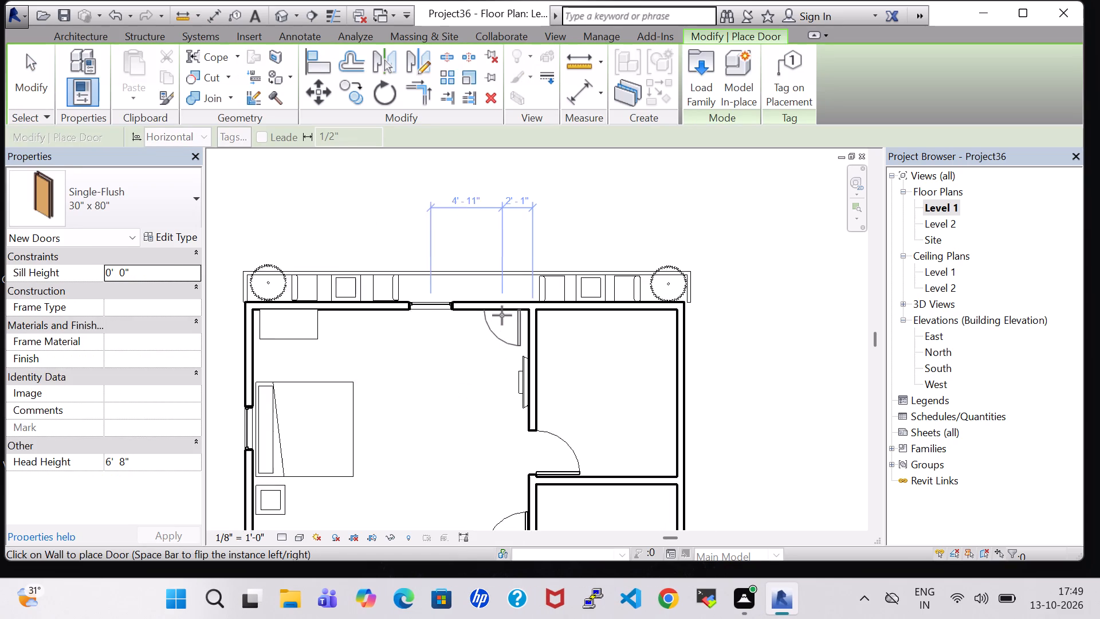
scroll(502, 315, up, 3)
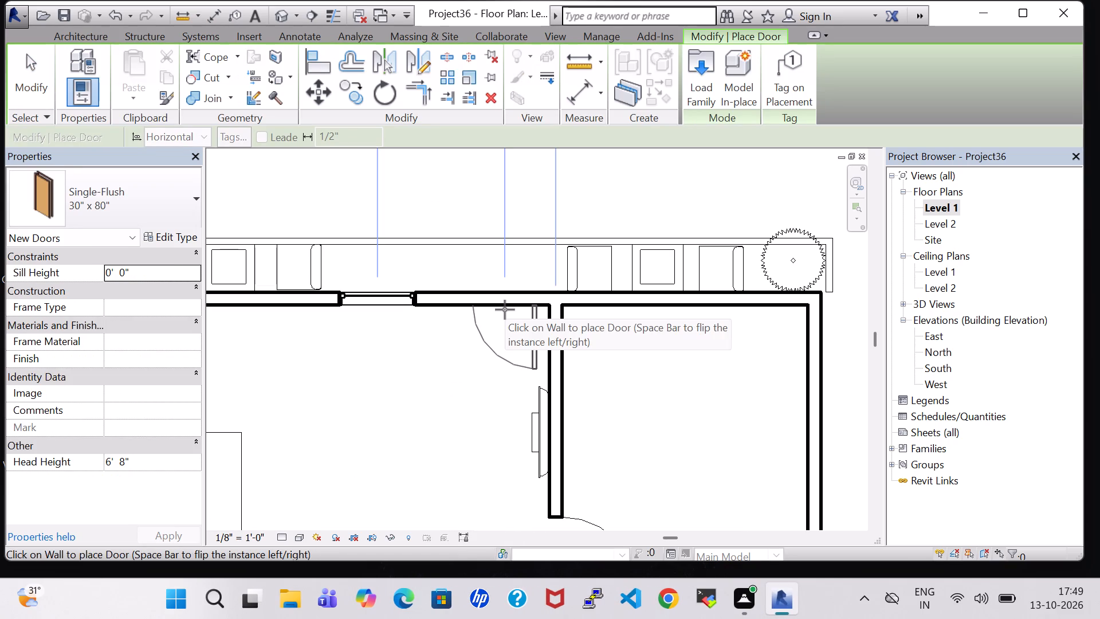
click(505, 309)
key(Escape)
key(Escape)
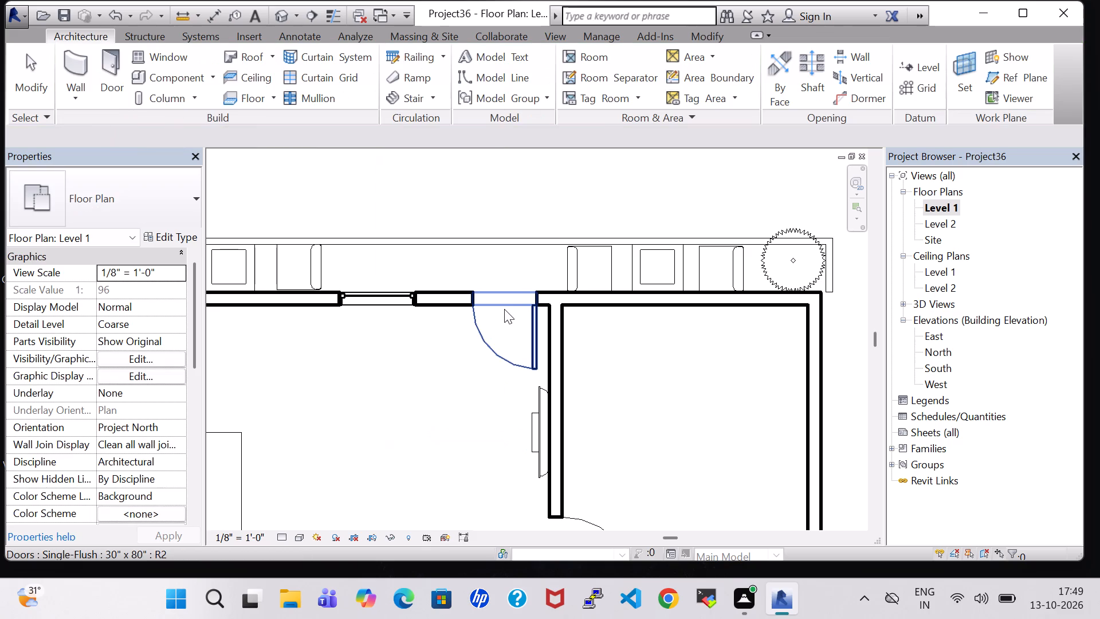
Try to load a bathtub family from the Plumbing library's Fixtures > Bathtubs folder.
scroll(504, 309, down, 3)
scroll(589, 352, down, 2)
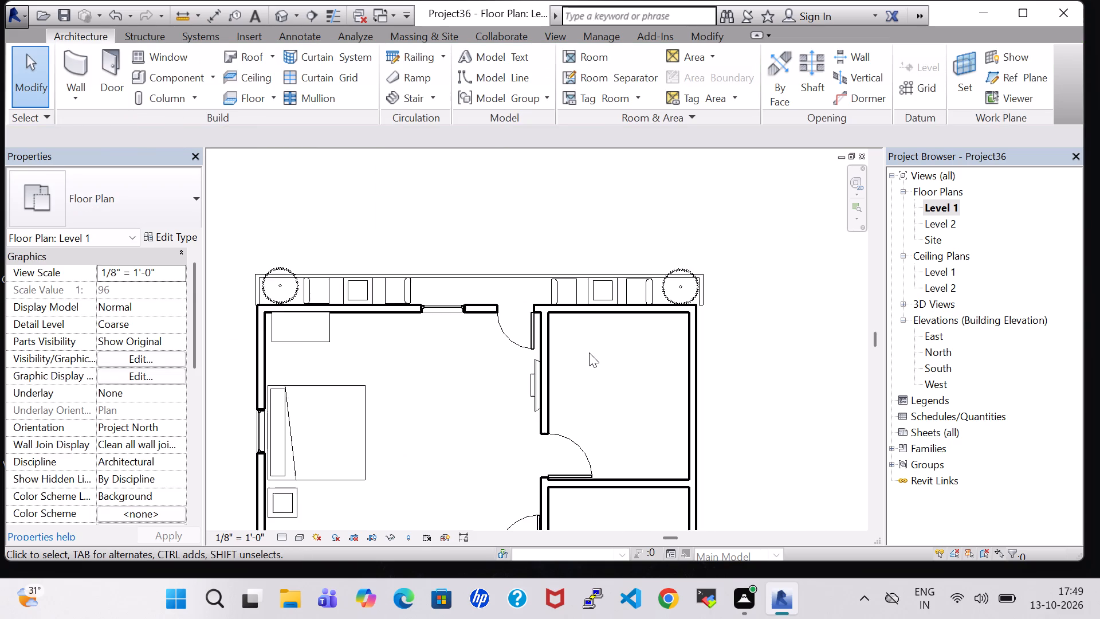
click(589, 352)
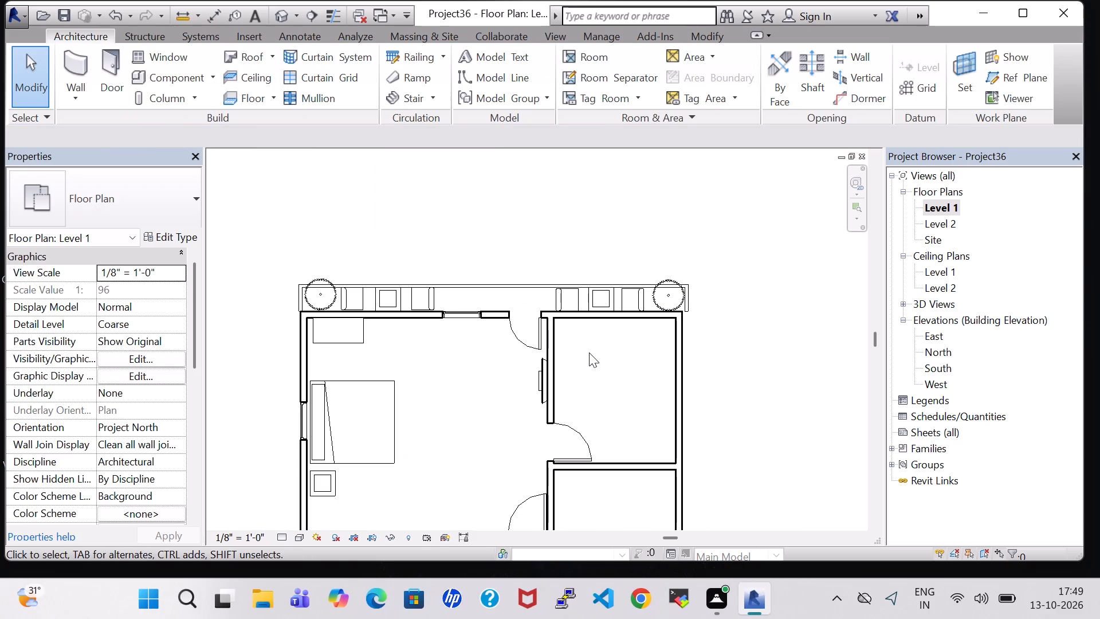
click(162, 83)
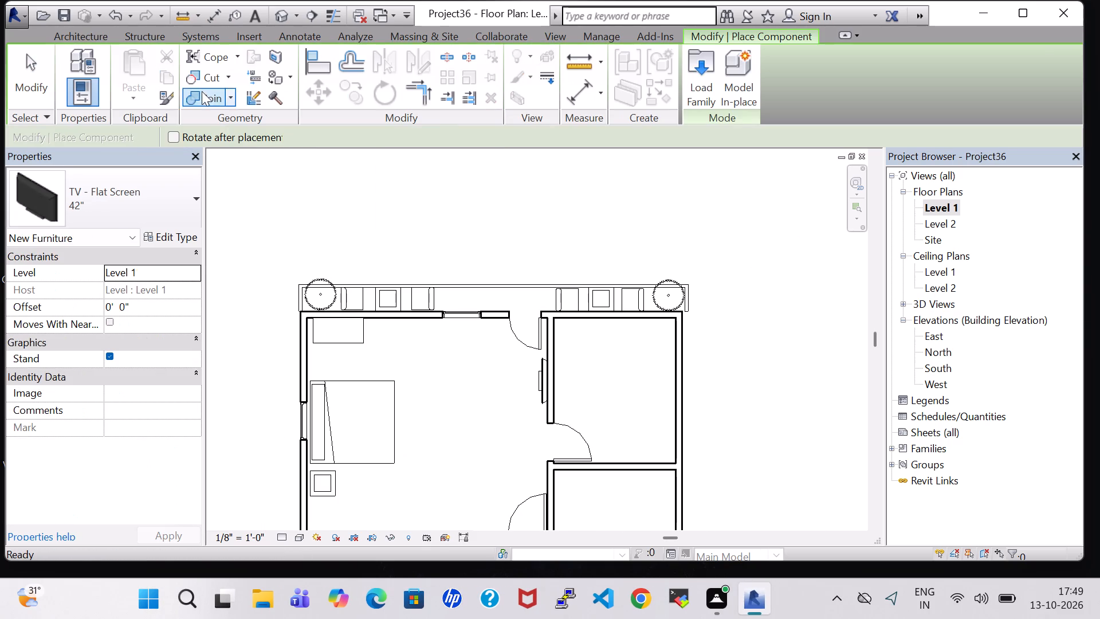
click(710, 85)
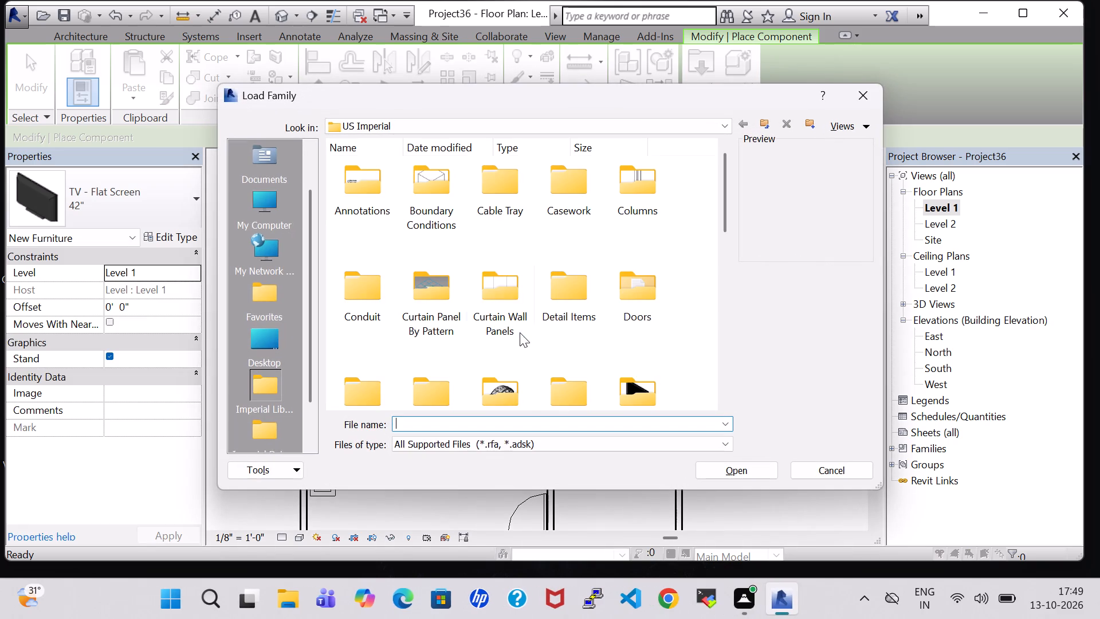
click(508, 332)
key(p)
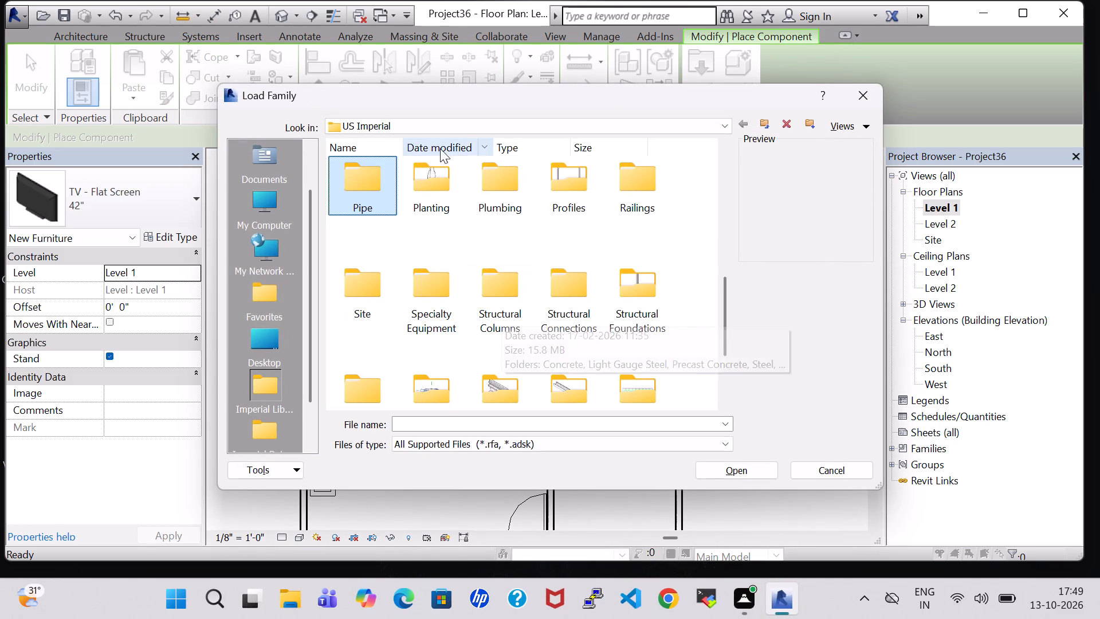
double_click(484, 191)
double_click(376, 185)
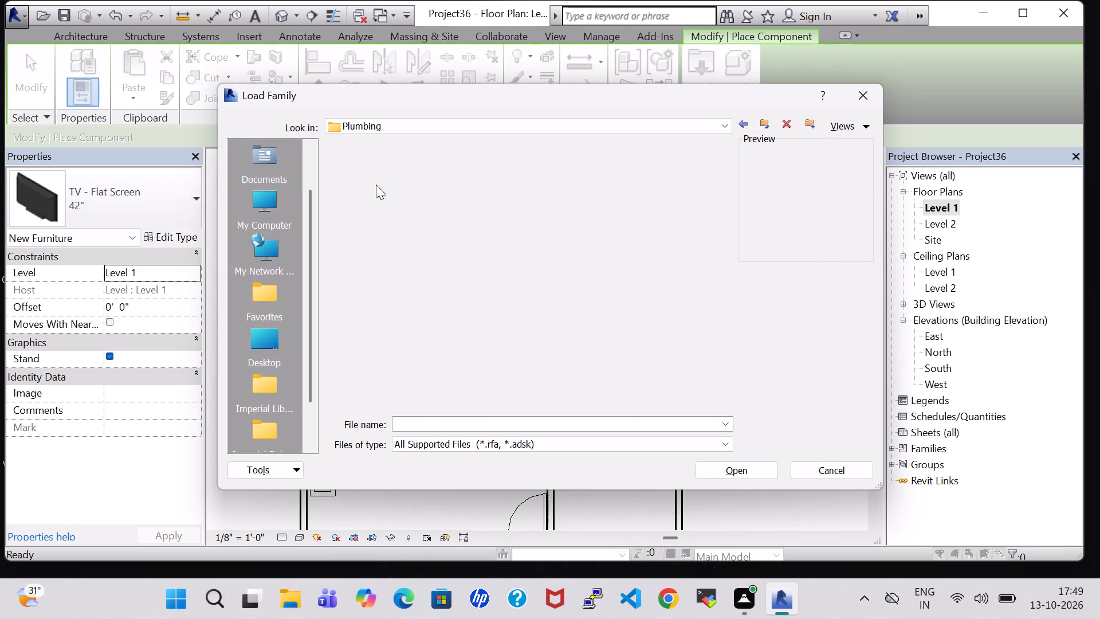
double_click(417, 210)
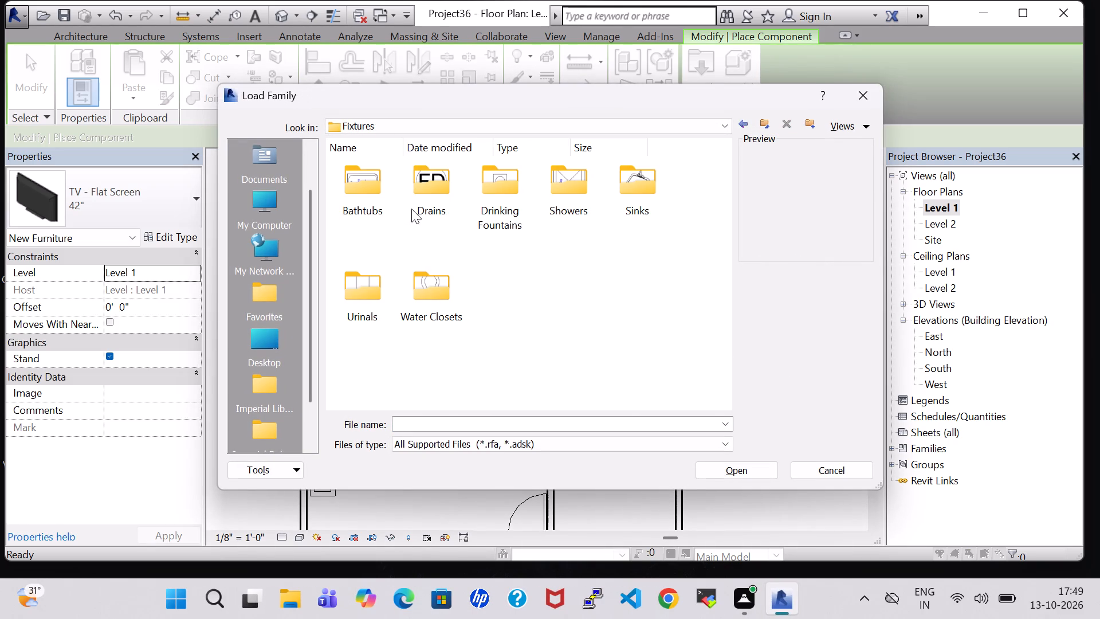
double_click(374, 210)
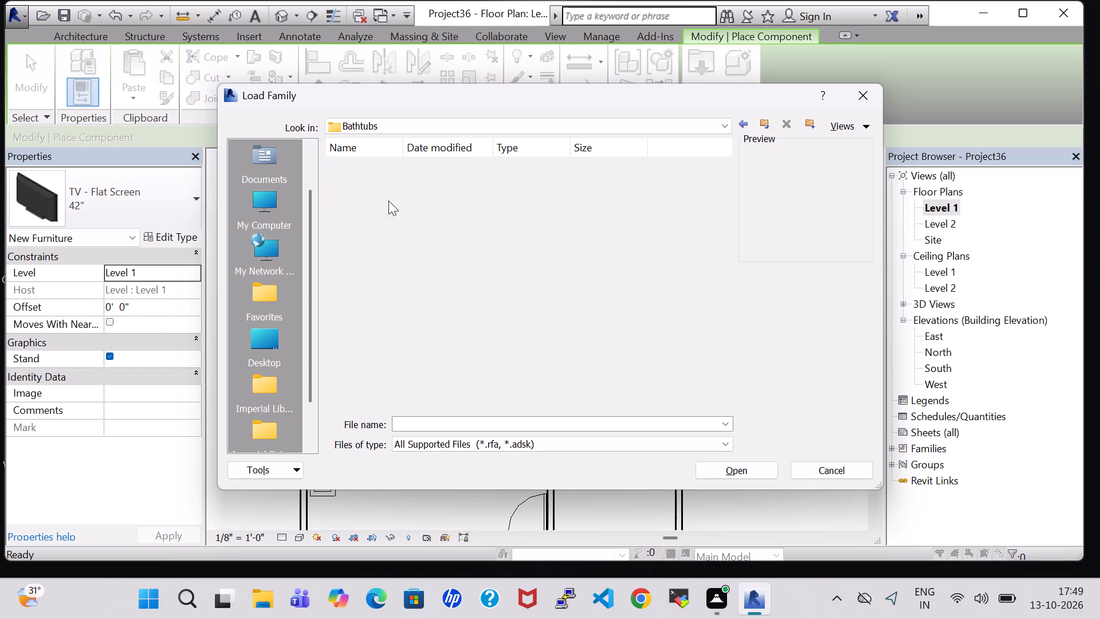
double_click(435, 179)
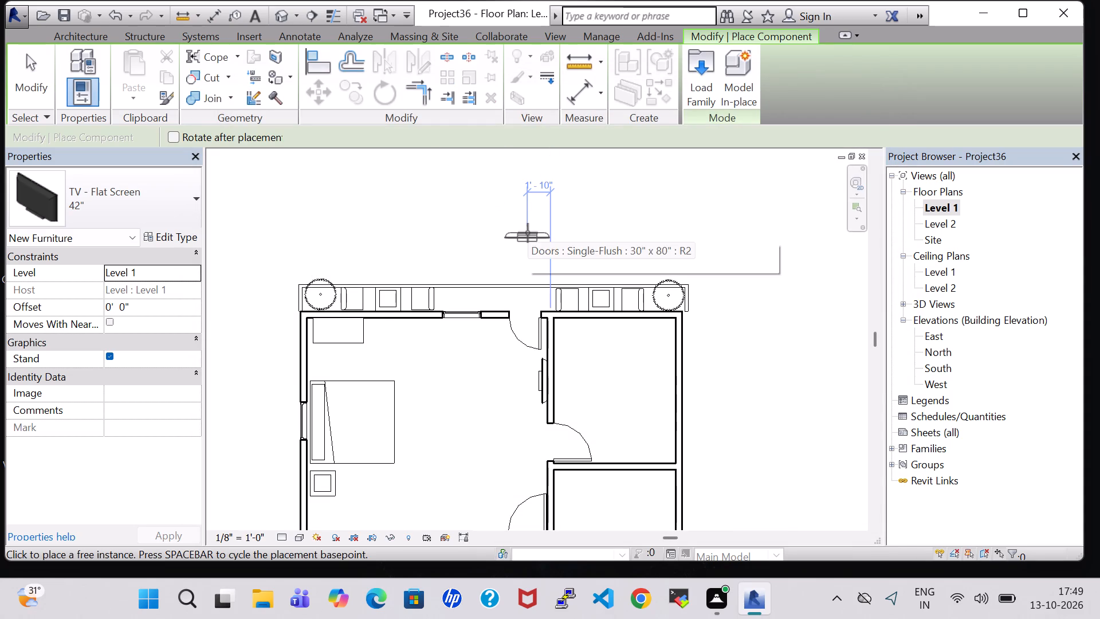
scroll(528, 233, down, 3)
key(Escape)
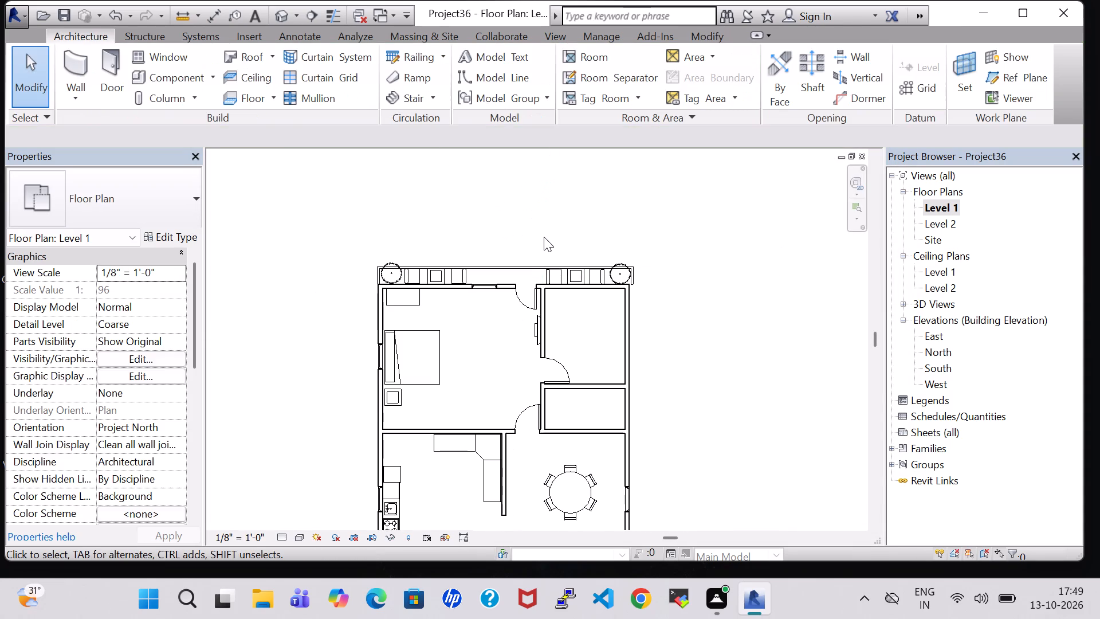
Place a Tub-Free Standing-3D 30" x 60" matching the south bathroom's tub along the northeast bathroom's north wall, lengthwise, centred about 5'-1" from its west wall.
scroll(544, 237, down, 3)
middle_drag(735, 378, 669, 282)
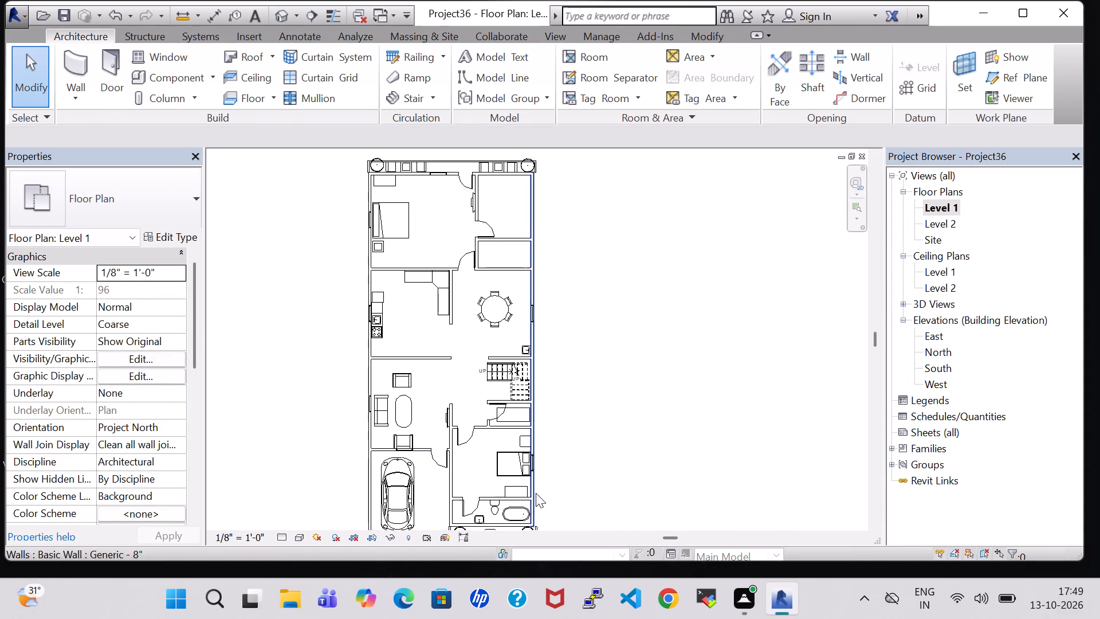
click(522, 508)
right_click(520, 508)
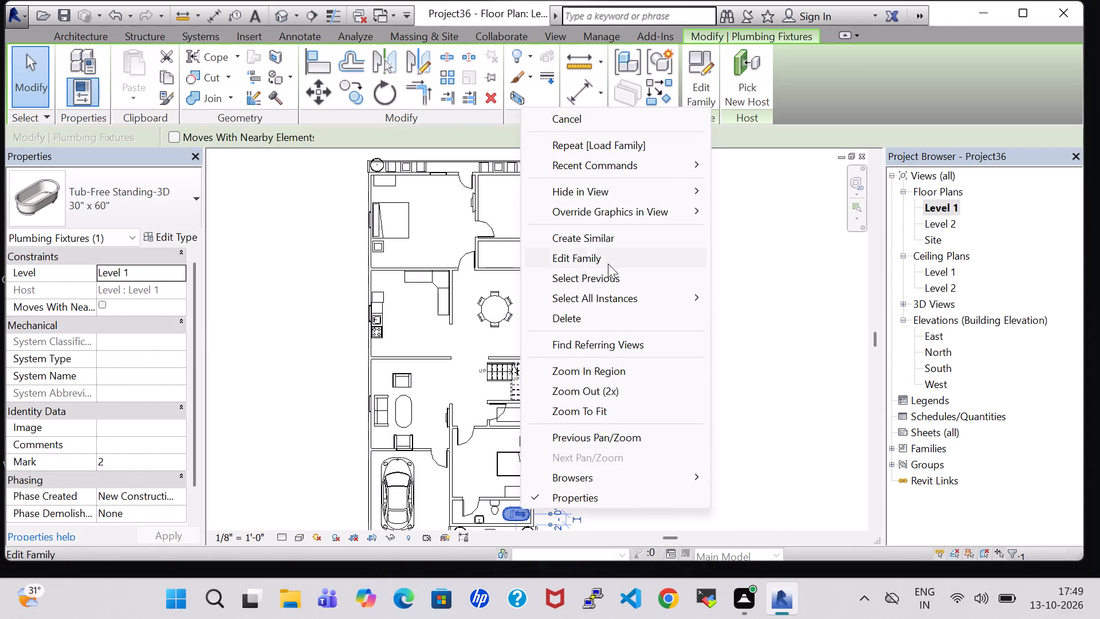
click(607, 241)
scroll(537, 242, up, 2)
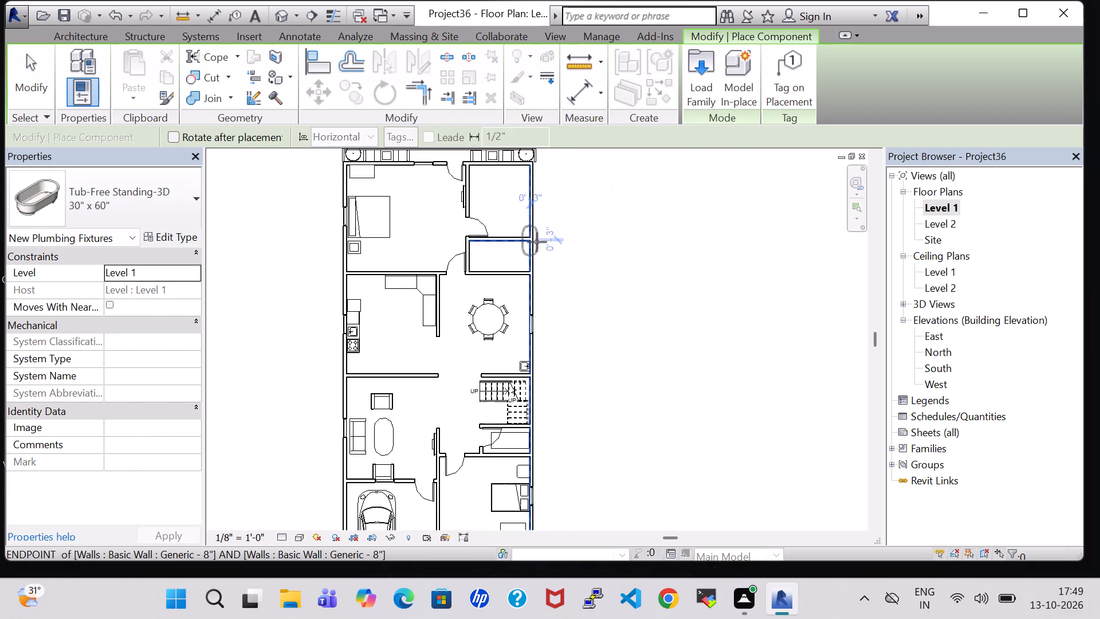
scroll(537, 242, up, 6)
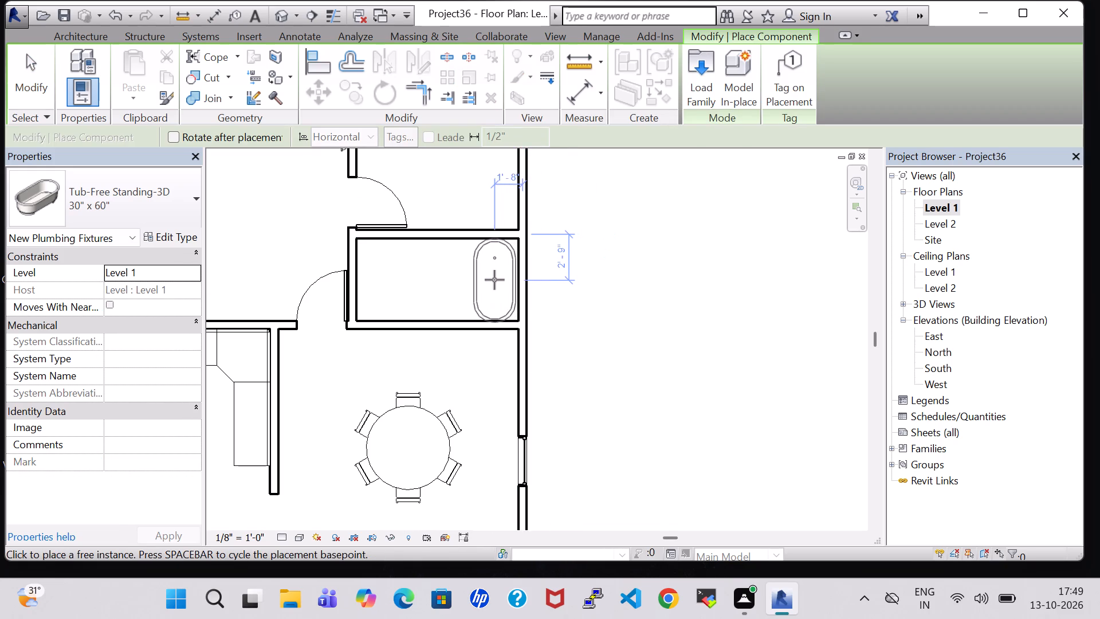
scroll(494, 280, up, 2)
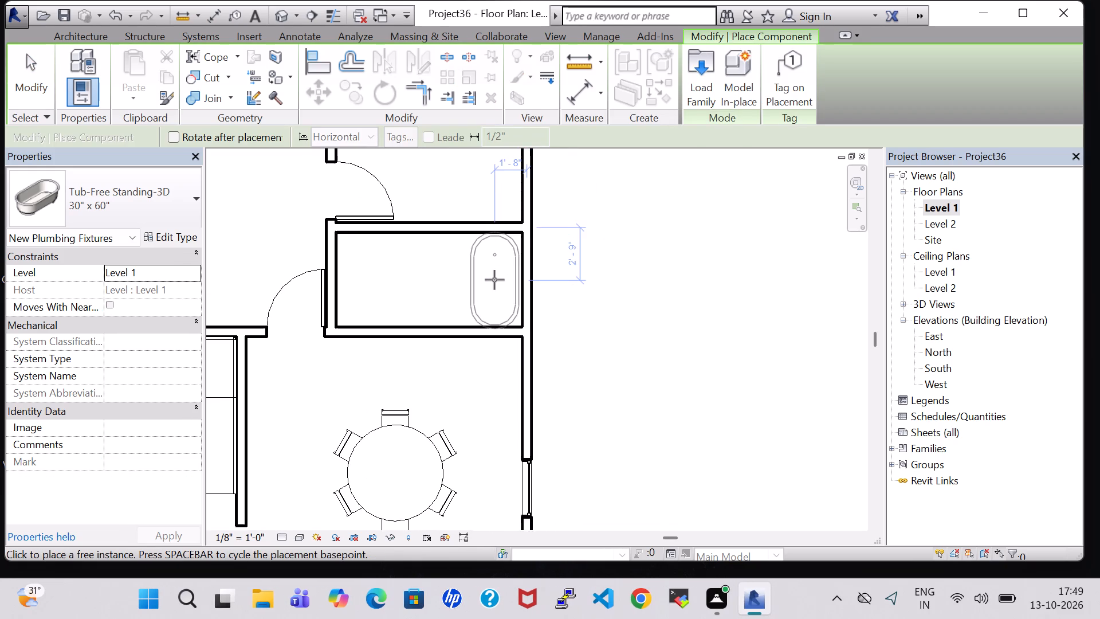
scroll(494, 273, down, 4)
middle_drag(614, 261, 616, 269)
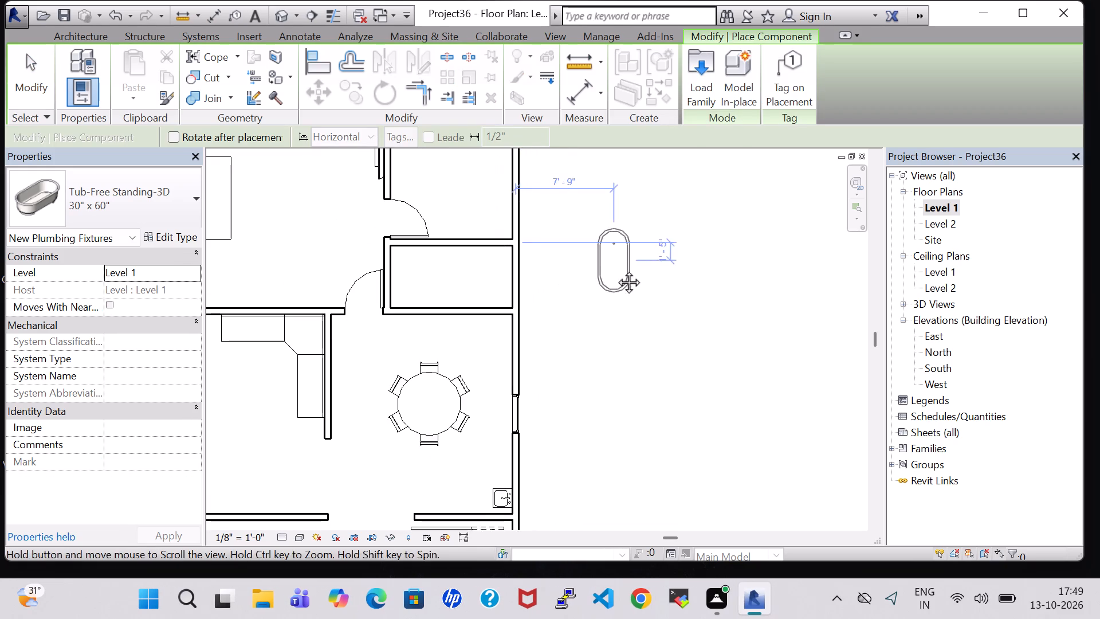
middle_drag(616, 269, 636, 379)
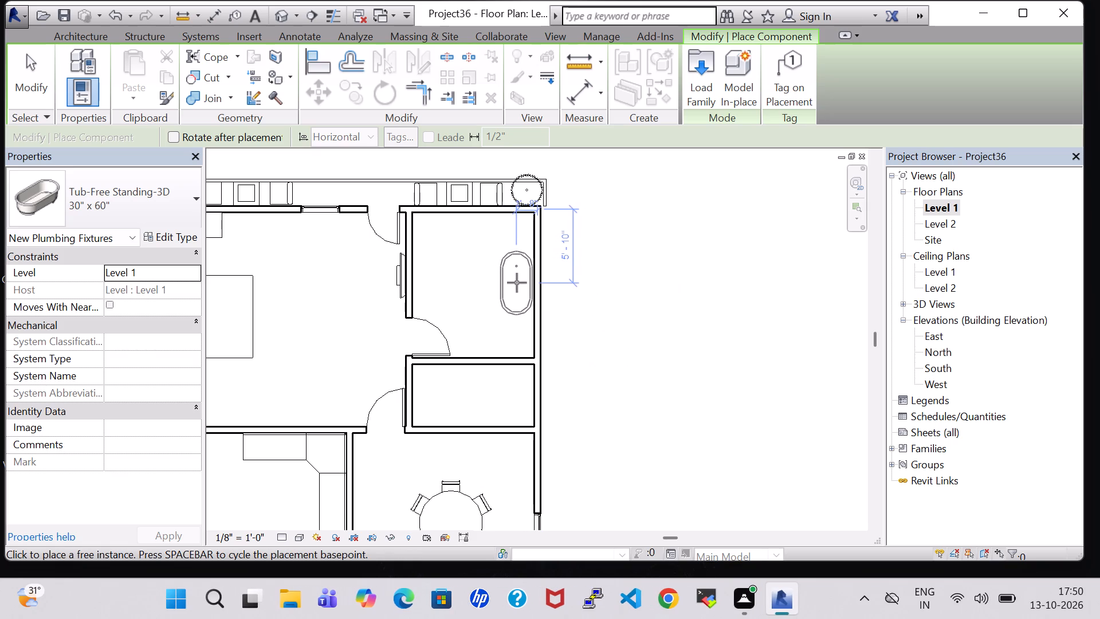
key(space)
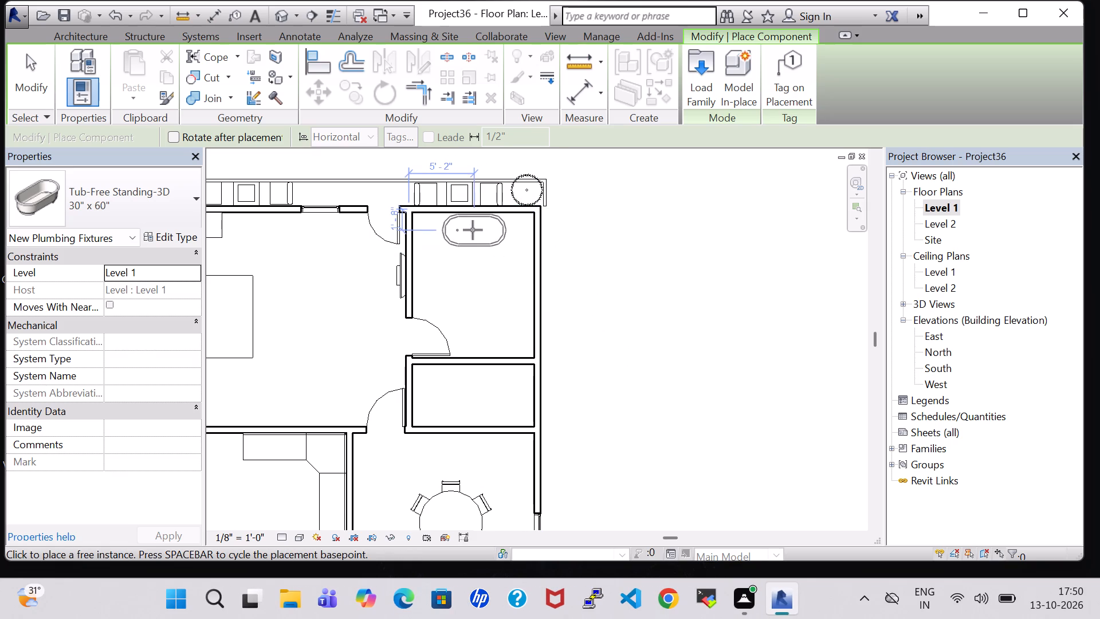
click(473, 231)
key(Escape)
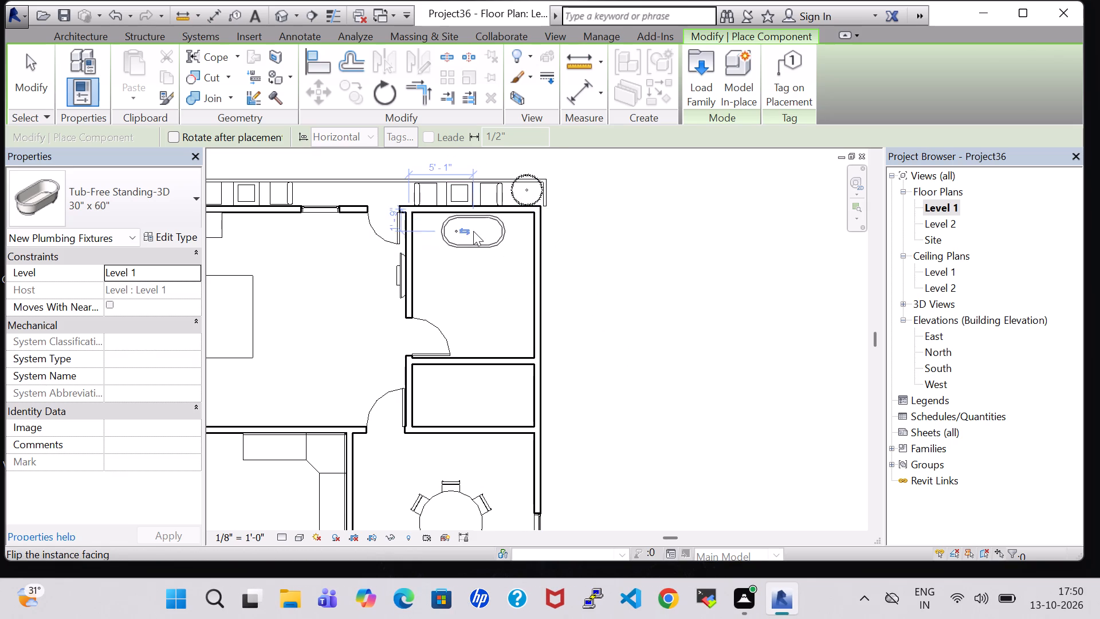
key(Escape)
Place a Toilet-Domestic-3D like the south bathroom's against the northeast bathroom's east wall, facing west, about 6'-8" from its south wall.
scroll(478, 241, down, 5)
middle_drag(571, 294, 558, 240)
scroll(571, 294, up, 2)
scroll(546, 233, down, 1)
scroll(563, 333, down, 1)
middle_drag(563, 346, 555, 234)
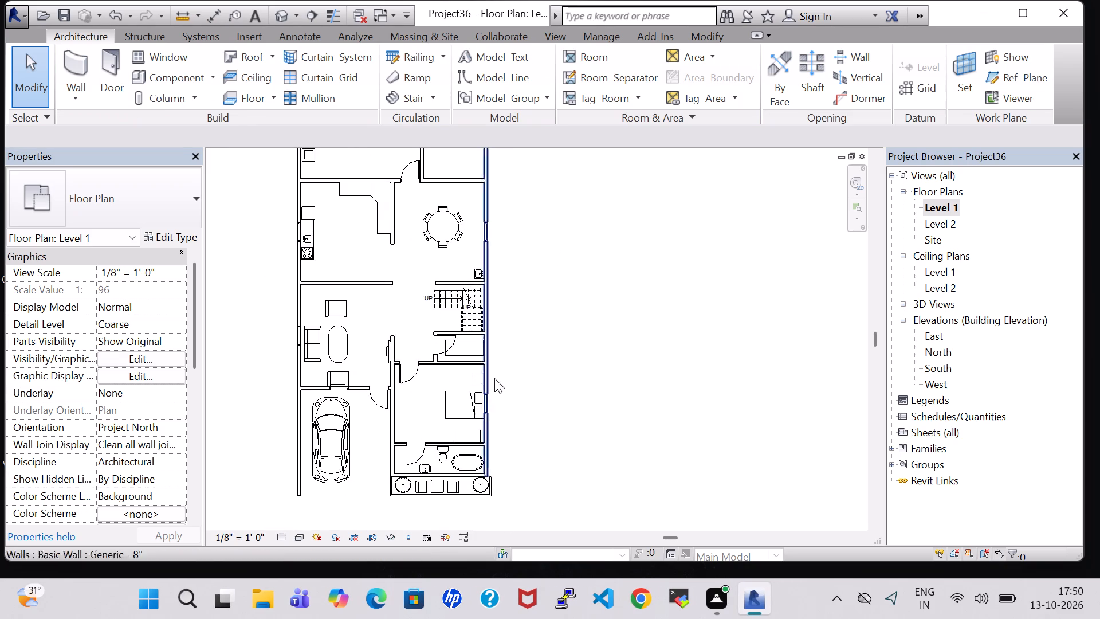
click(445, 460)
right_click(445, 460)
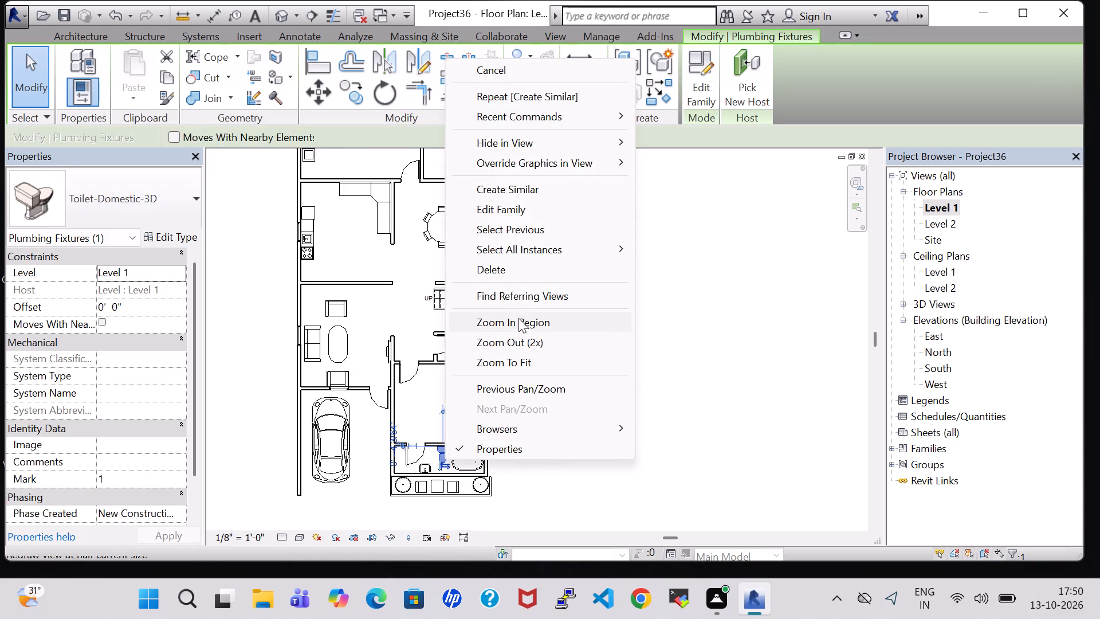
click(533, 186)
middle_drag(592, 267, 575, 395)
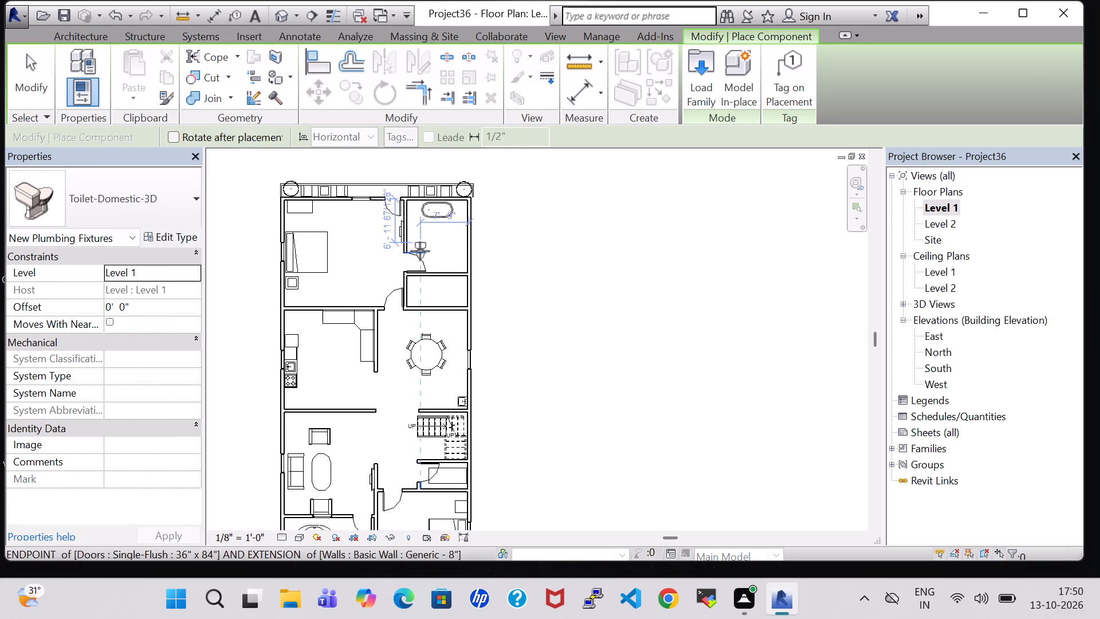
scroll(420, 251, up, 6)
key(space)
key(space)
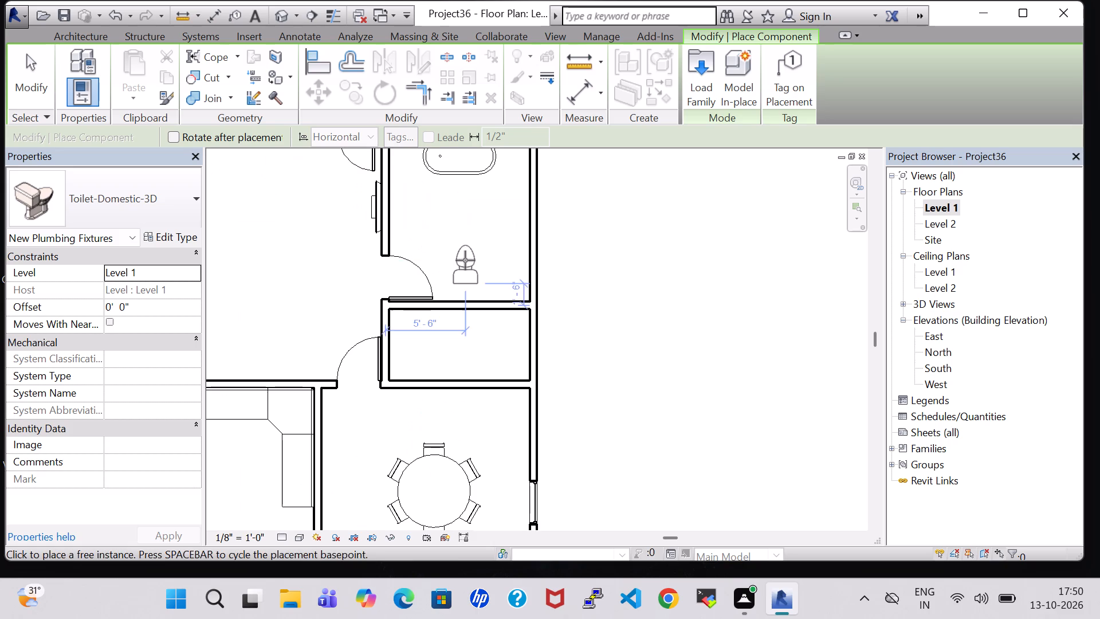
key(space)
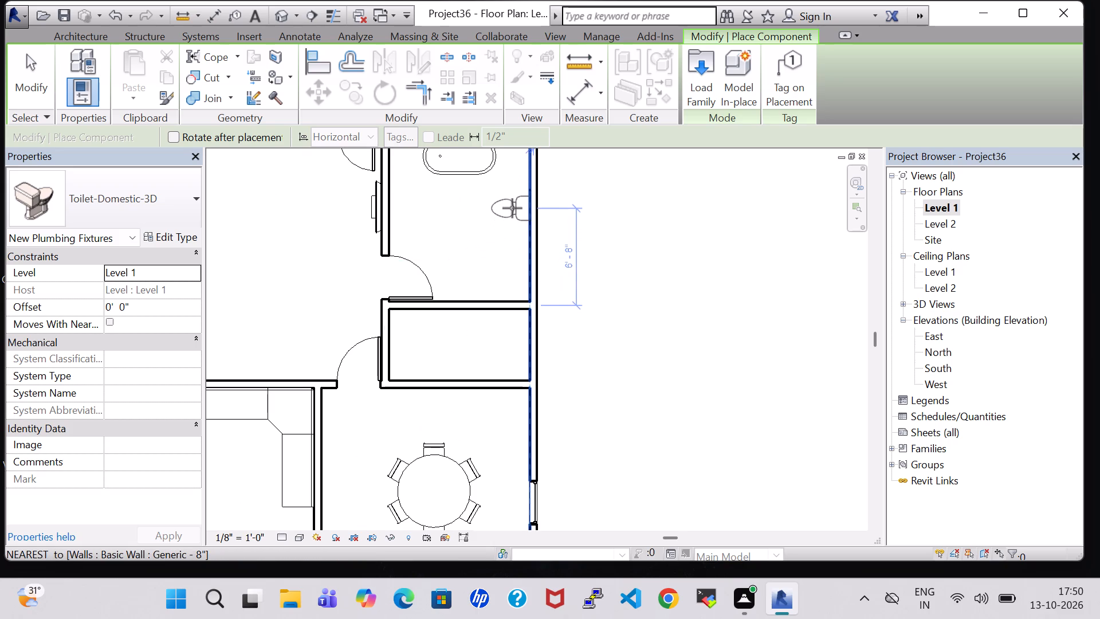
click(512, 208)
scroll(564, 272, down, 3)
middle_drag(623, 469, 618, 276)
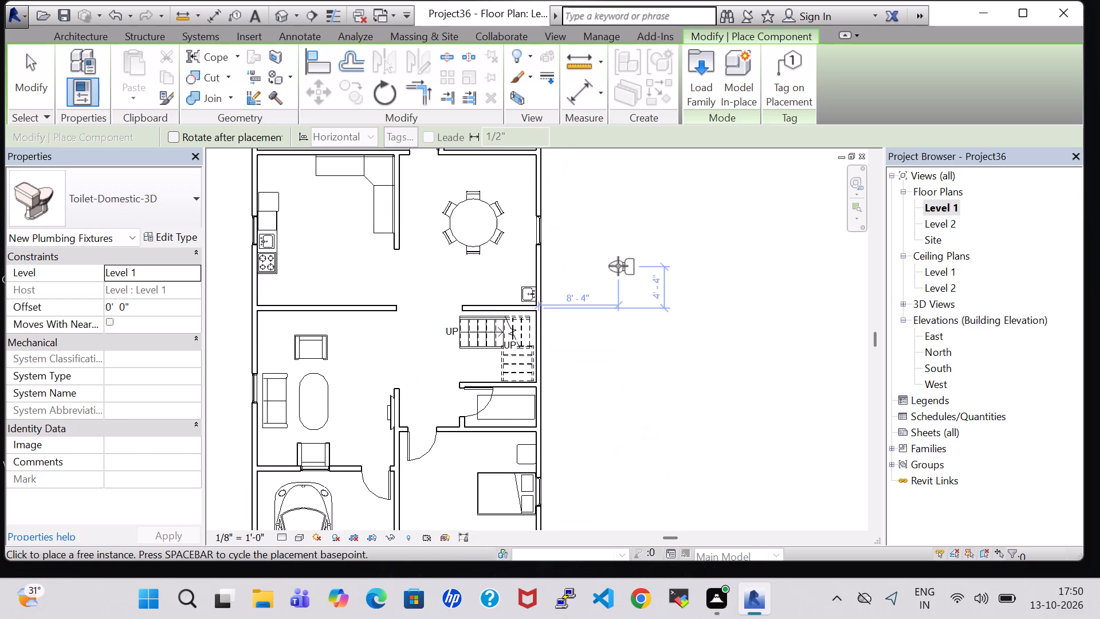
key(Escape)
key(Escape)
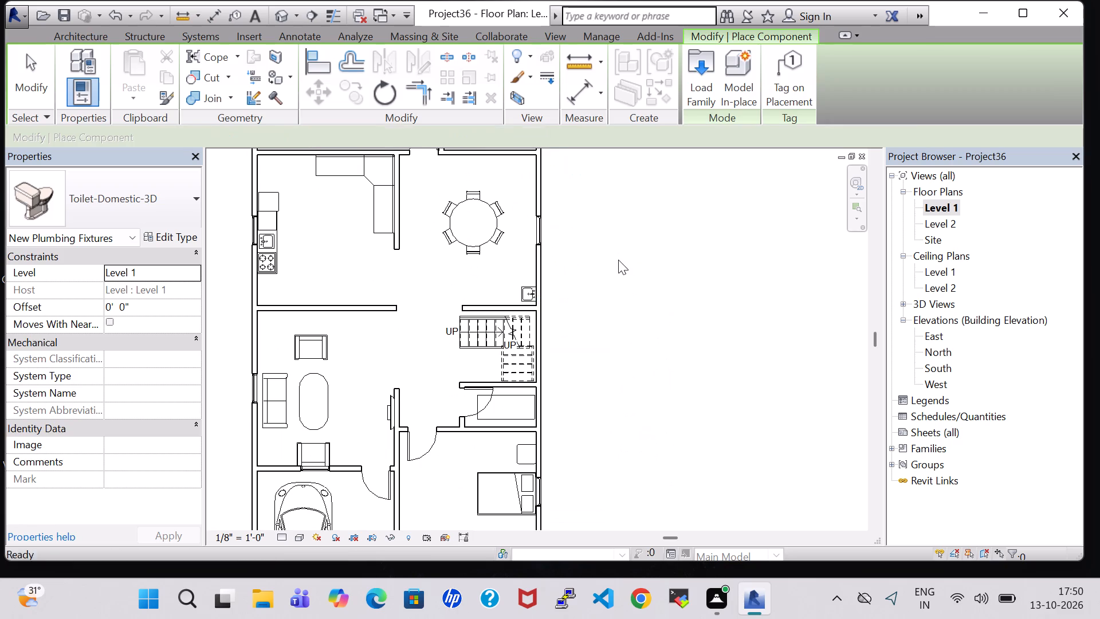
Place a Sink Vanity-Square 20" x 18" like the south bathroom's against the northeast bathroom's east wall, between the toilet and south wall.
middle_drag(618, 343, 606, 207)
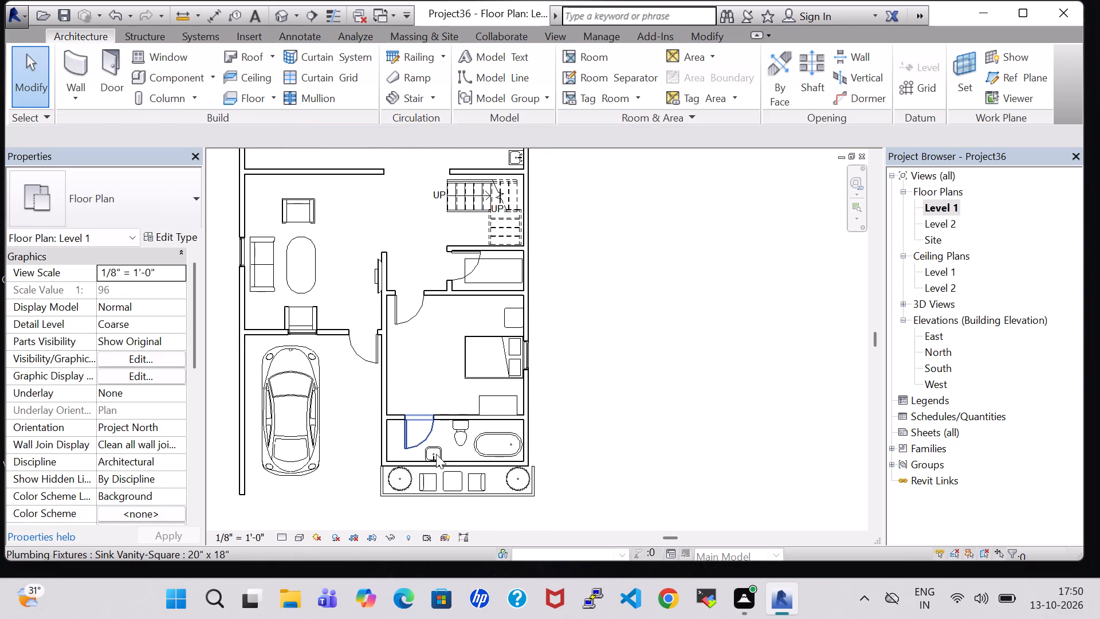
click(439, 455)
right_click(439, 455)
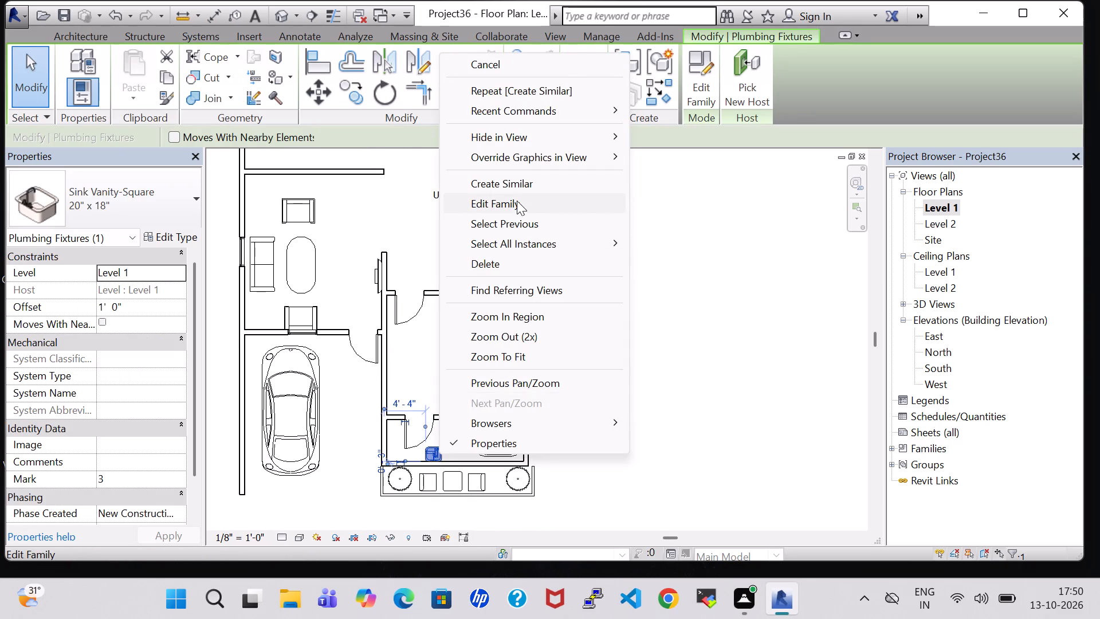
click(510, 183)
middle_drag(638, 286, 647, 475)
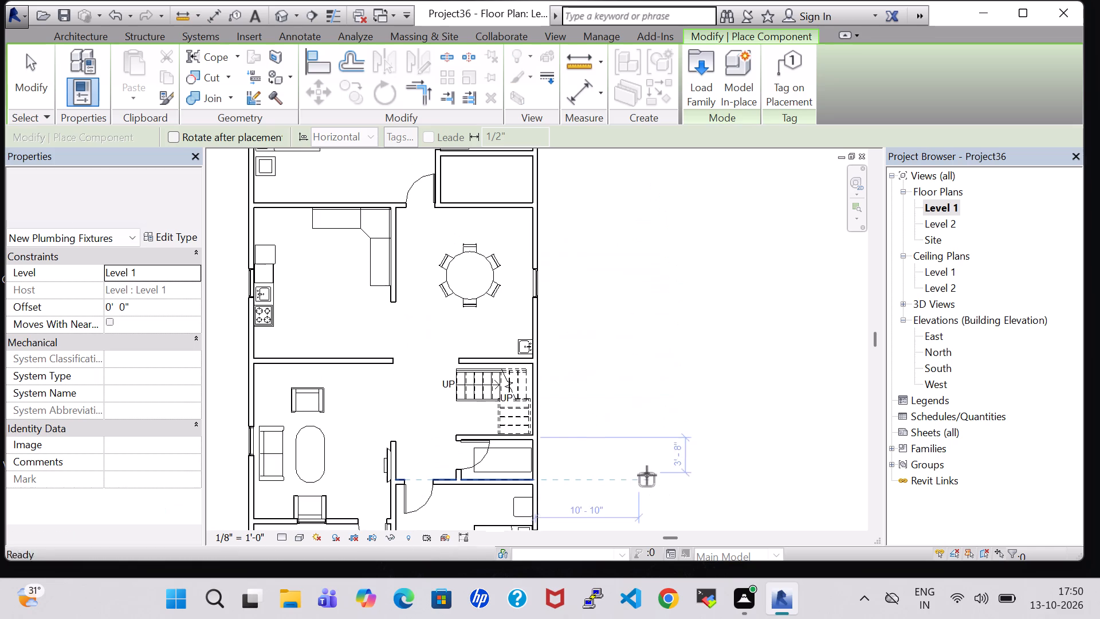
middle_drag(522, 188, 522, 312)
key(space)
key(space)
key(space)
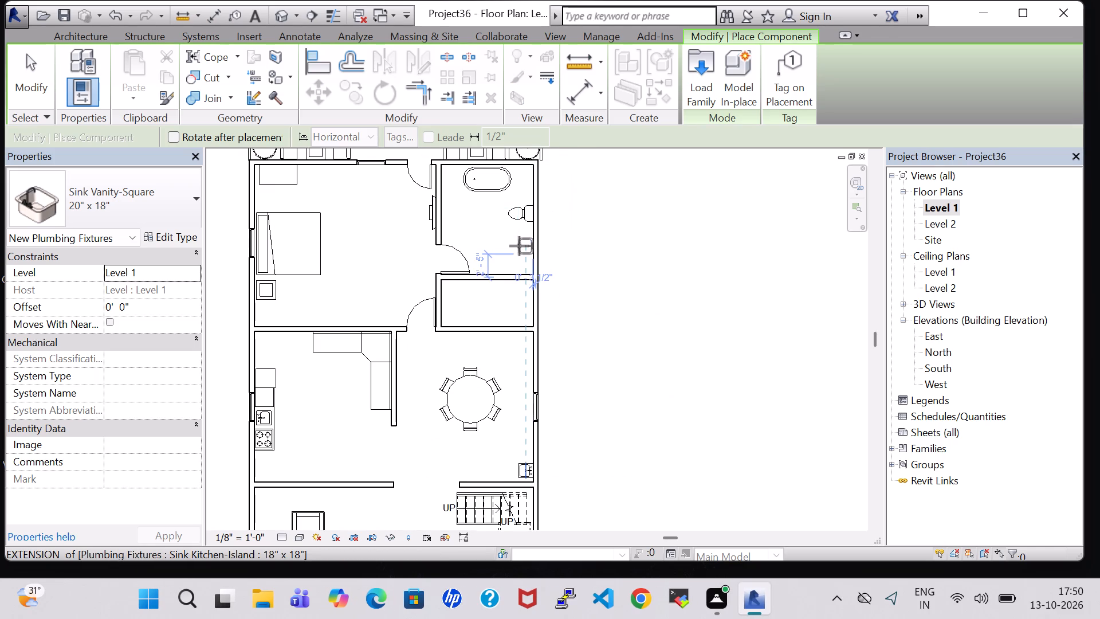
scroll(519, 246, up, 8)
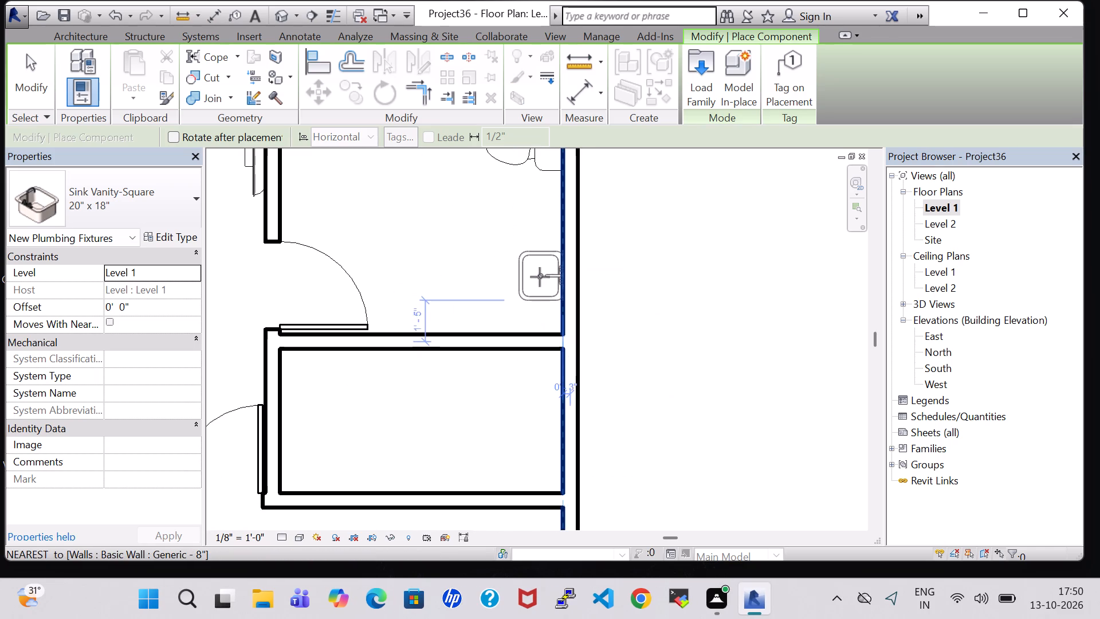
click(540, 280)
key(Escape)
key(Escape)
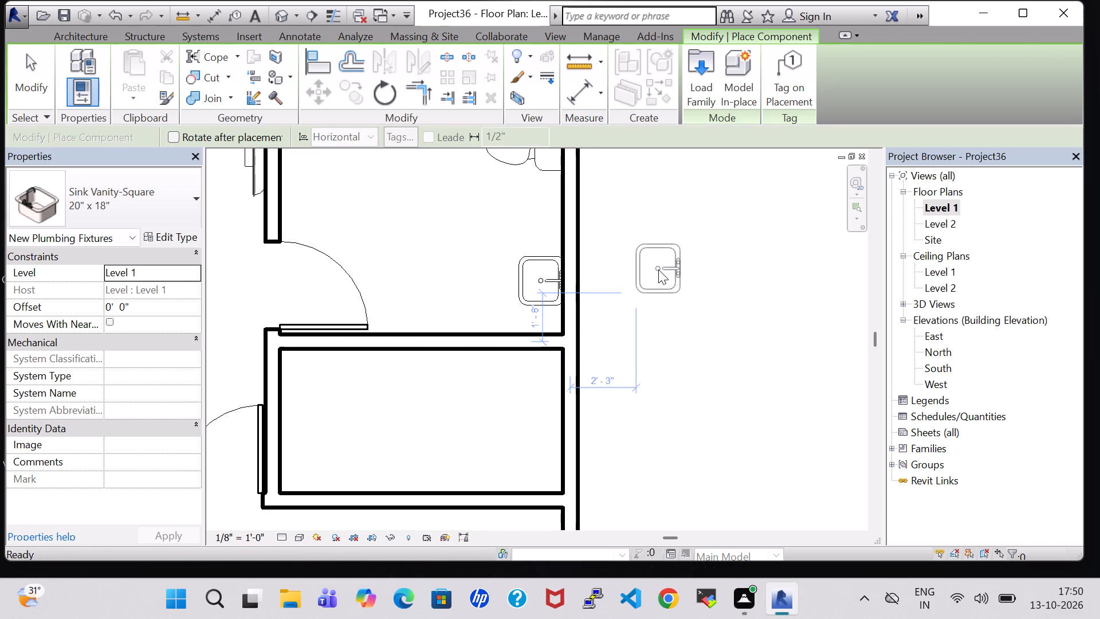
Set the offset of the northeast bathroom's vanity sink to 1'-0" above Level 1.
scroll(658, 269, down, 5)
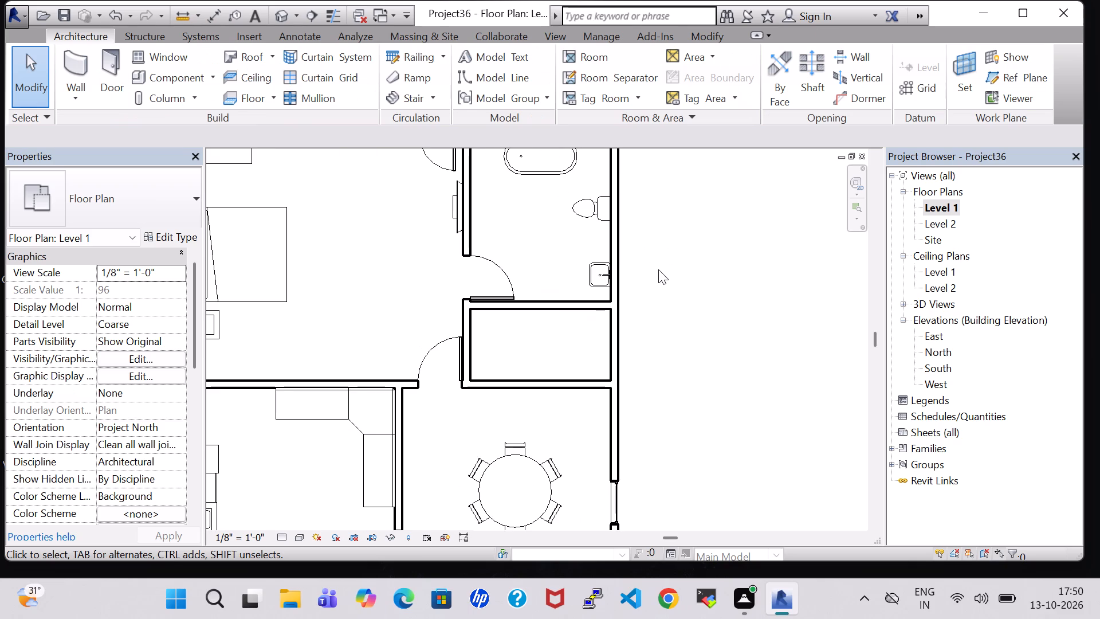
scroll(658, 269, down, 1)
click(667, 267)
scroll(667, 268, down, 1)
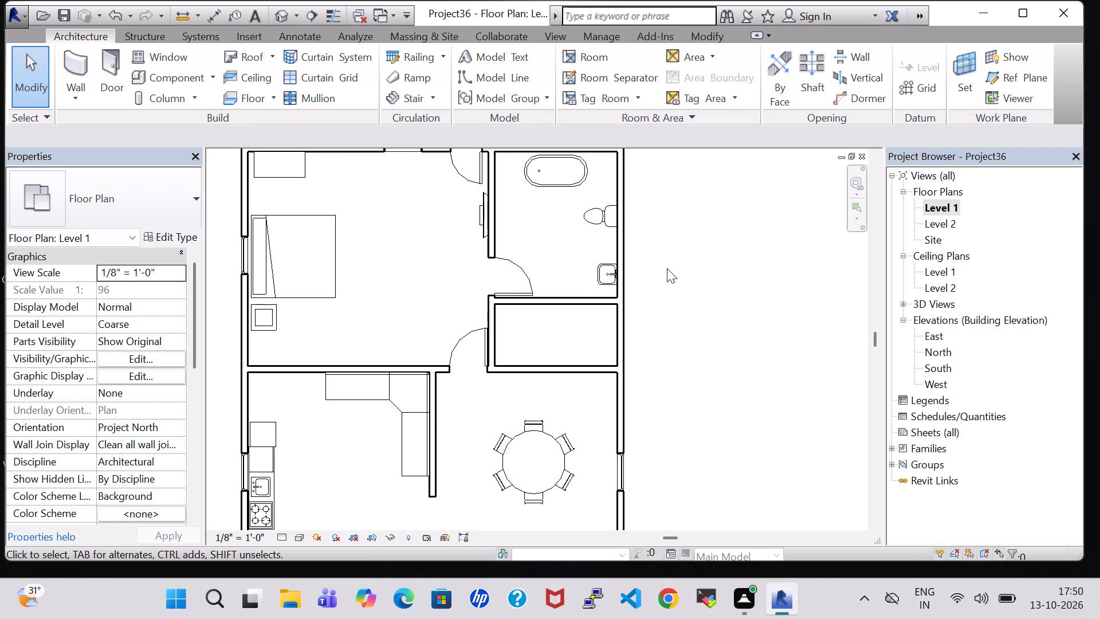
scroll(667, 268, down, 2)
middle_drag(667, 268, 689, 338)
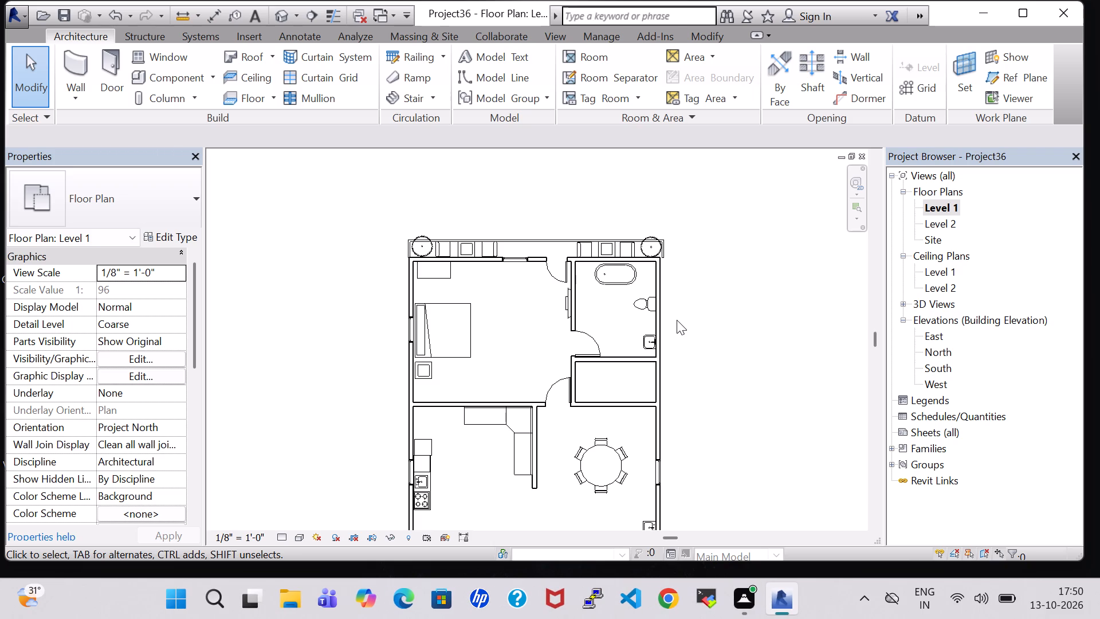
click(641, 349)
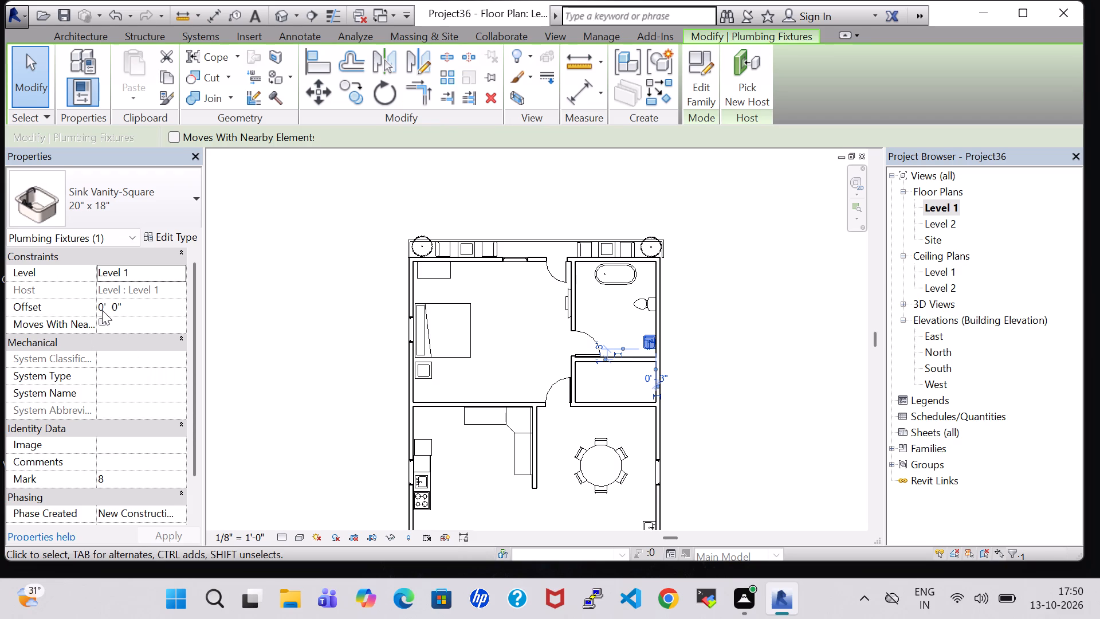
click(102, 310)
click(106, 311)
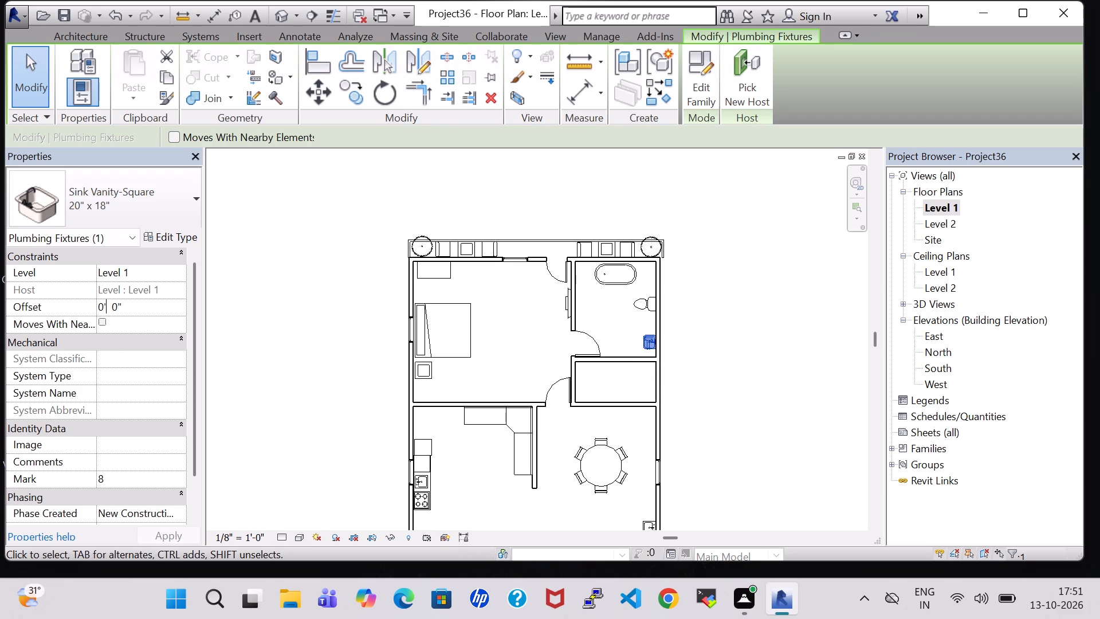
key(Left)
key(BackSpace)
key(1)
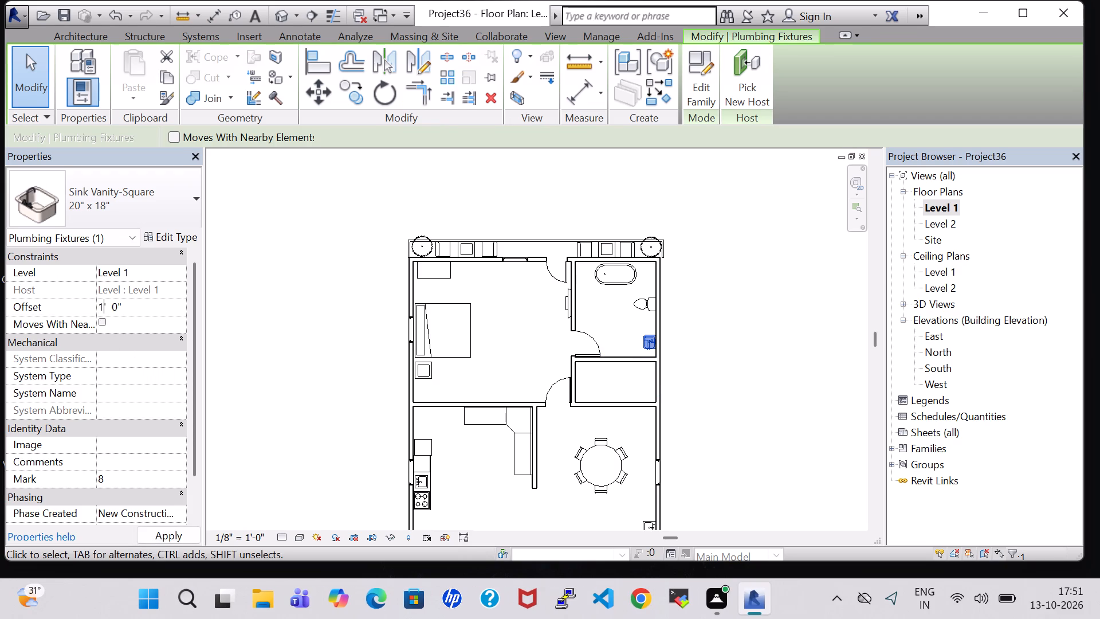
key(Return)
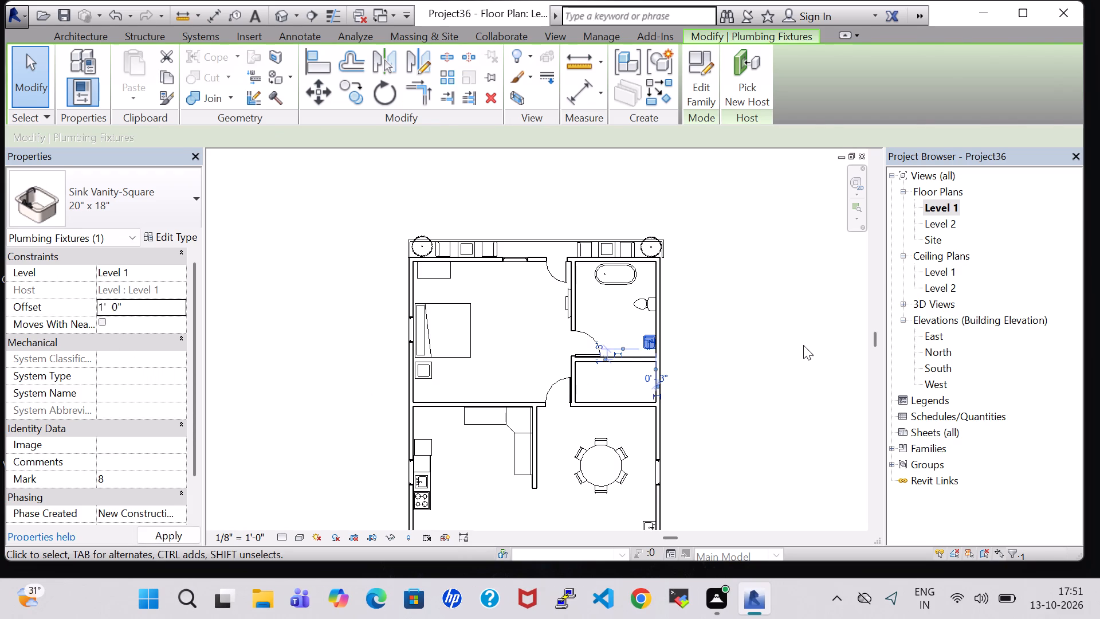
click(803, 345)
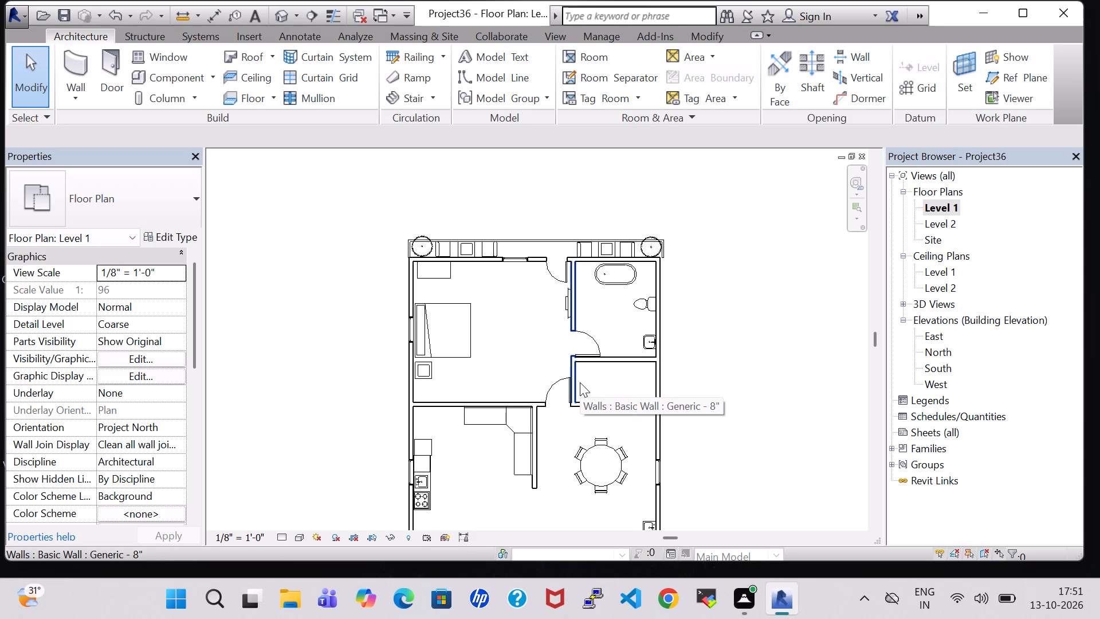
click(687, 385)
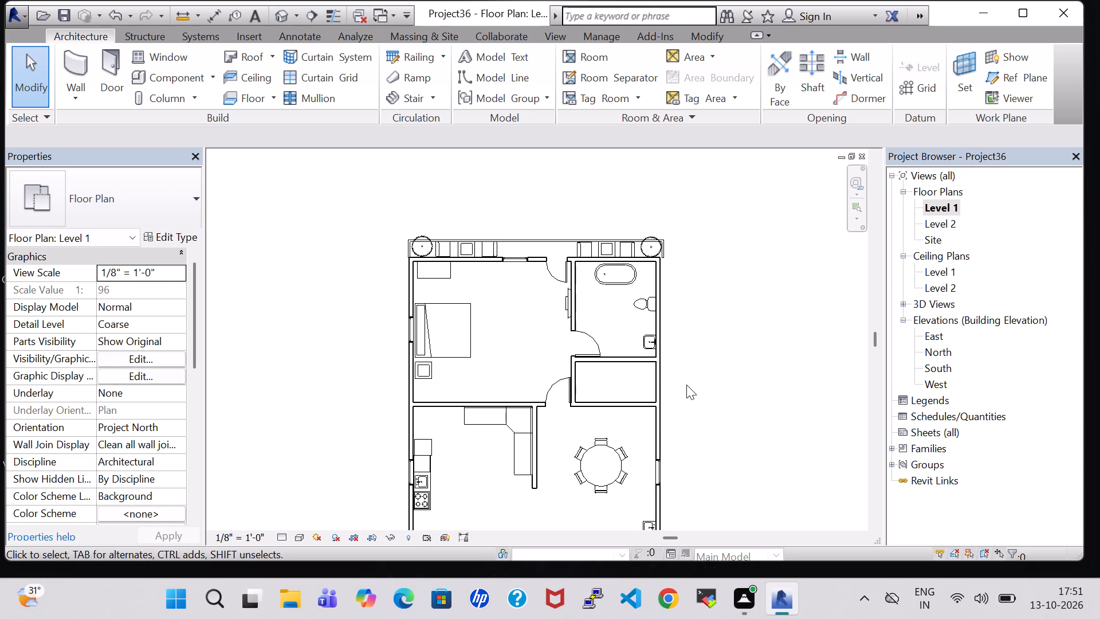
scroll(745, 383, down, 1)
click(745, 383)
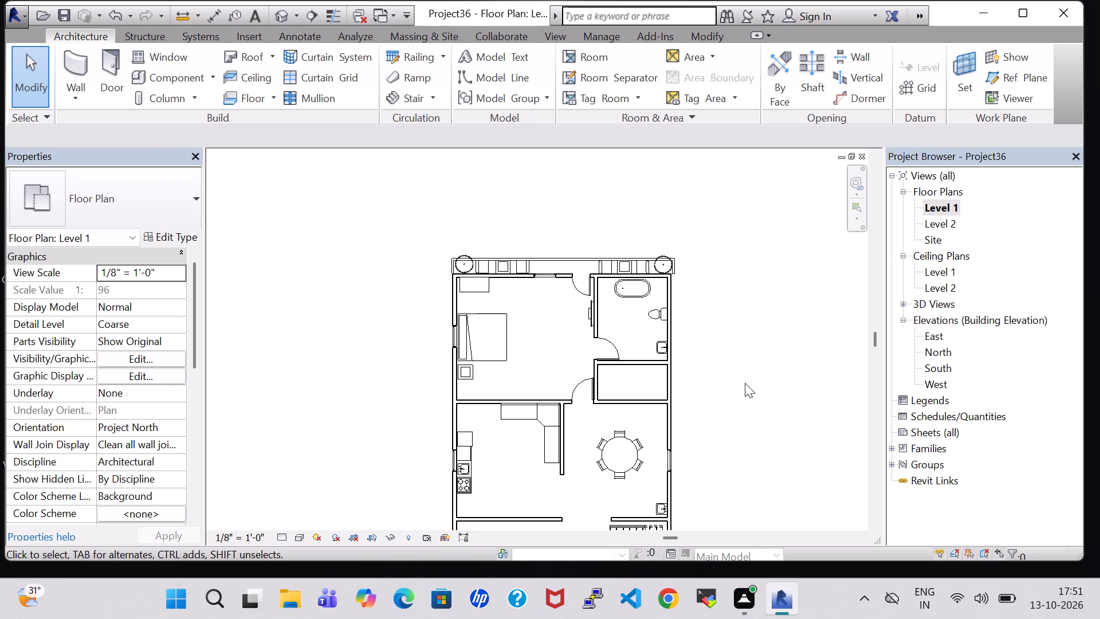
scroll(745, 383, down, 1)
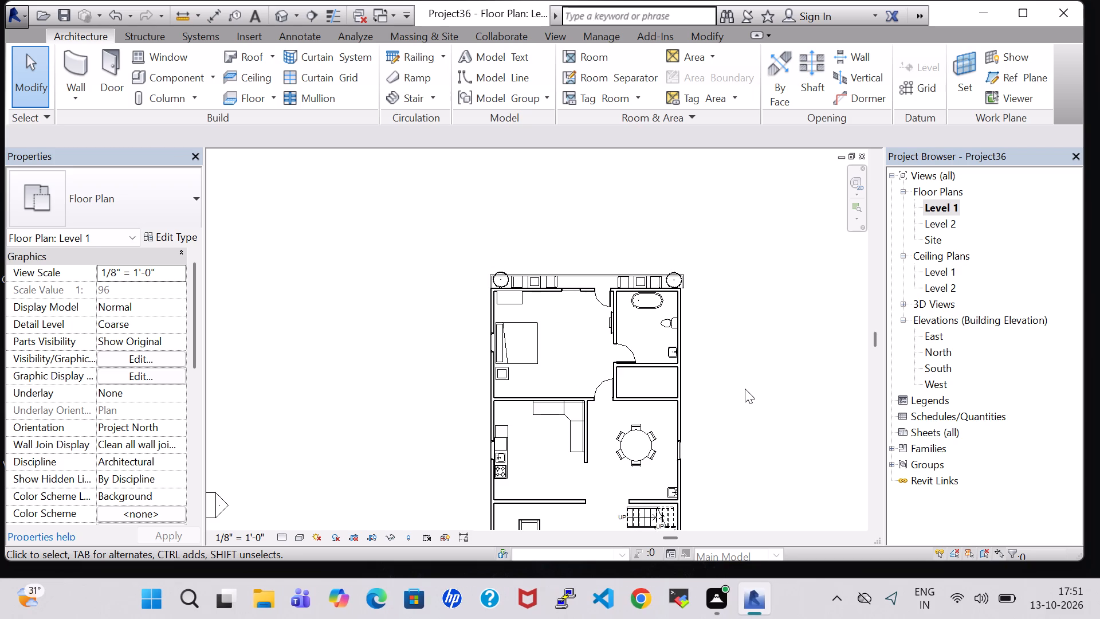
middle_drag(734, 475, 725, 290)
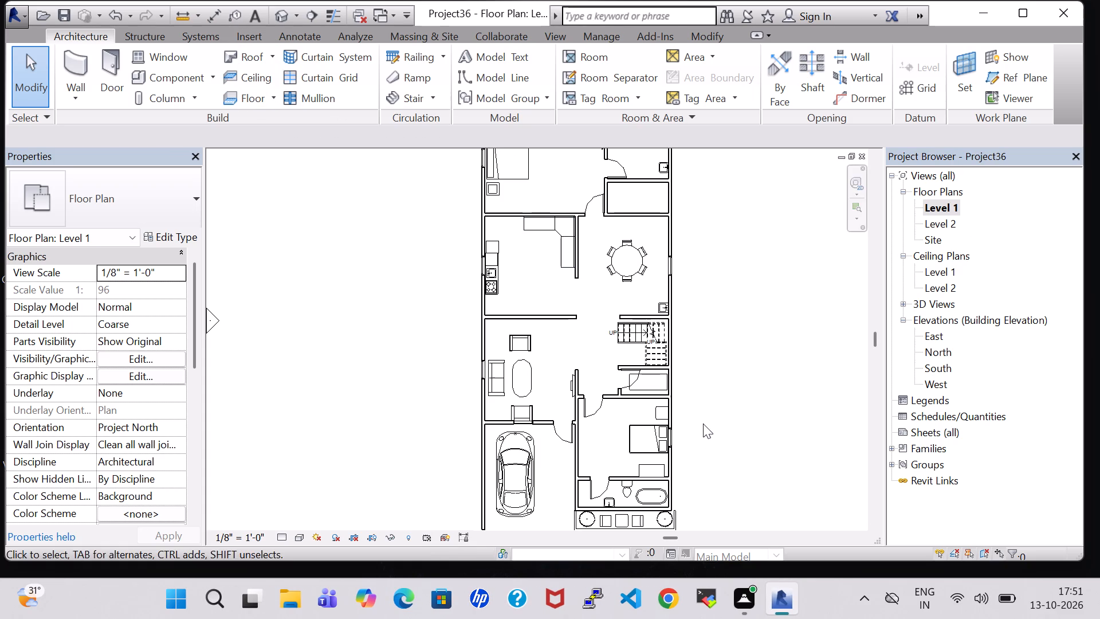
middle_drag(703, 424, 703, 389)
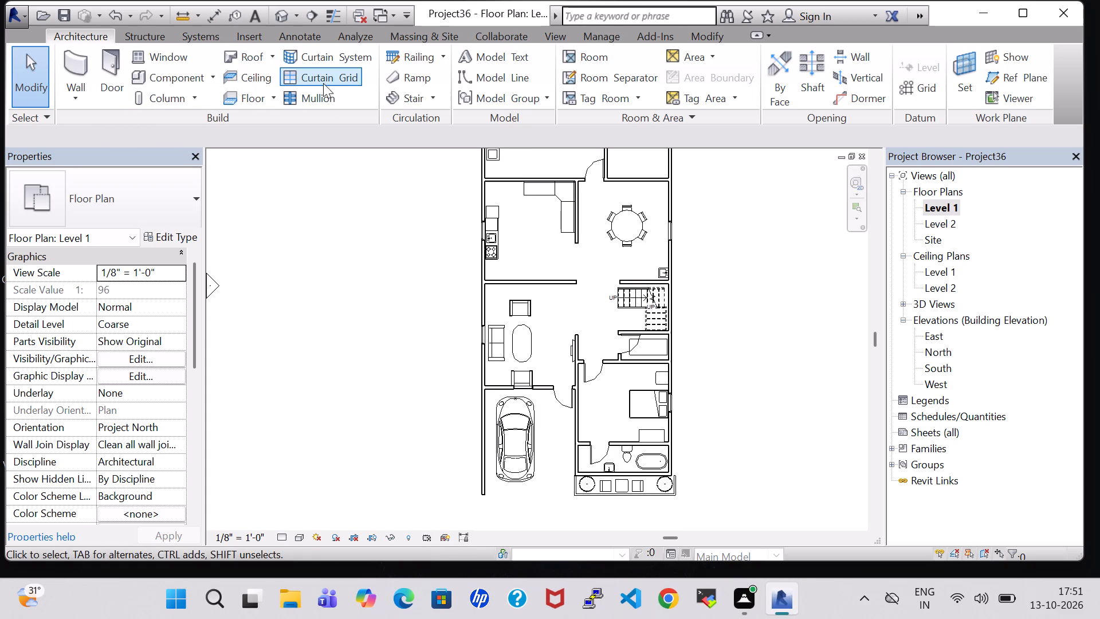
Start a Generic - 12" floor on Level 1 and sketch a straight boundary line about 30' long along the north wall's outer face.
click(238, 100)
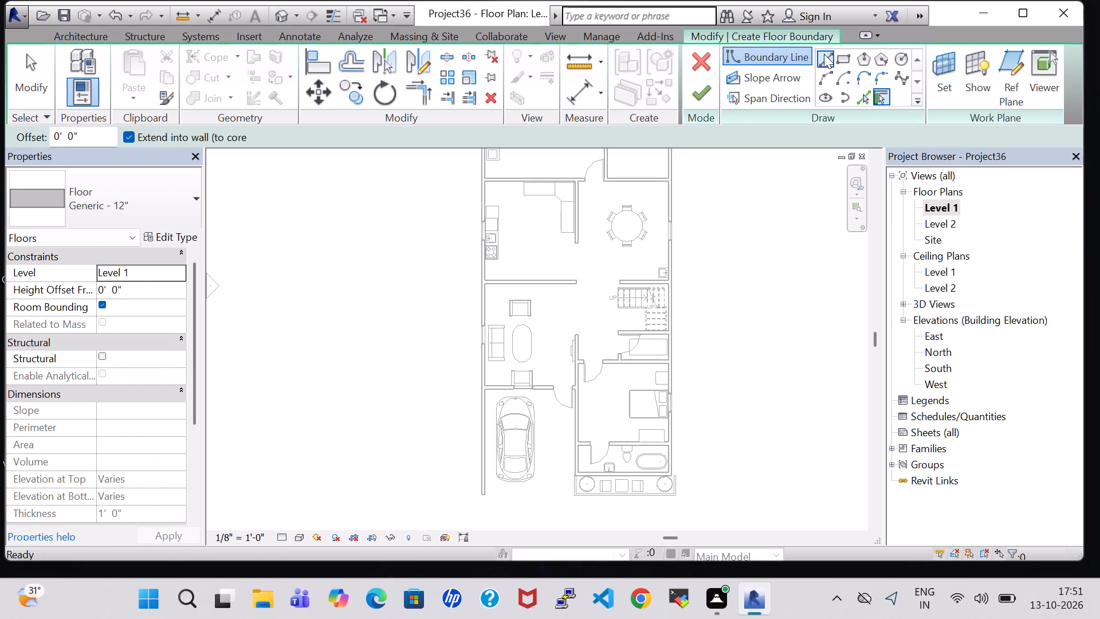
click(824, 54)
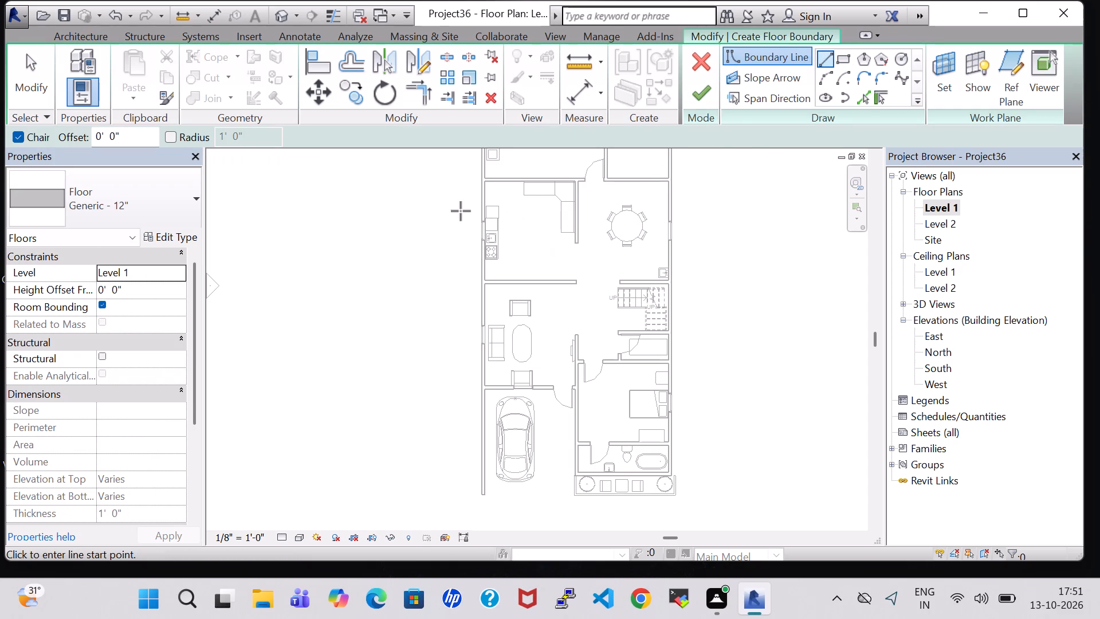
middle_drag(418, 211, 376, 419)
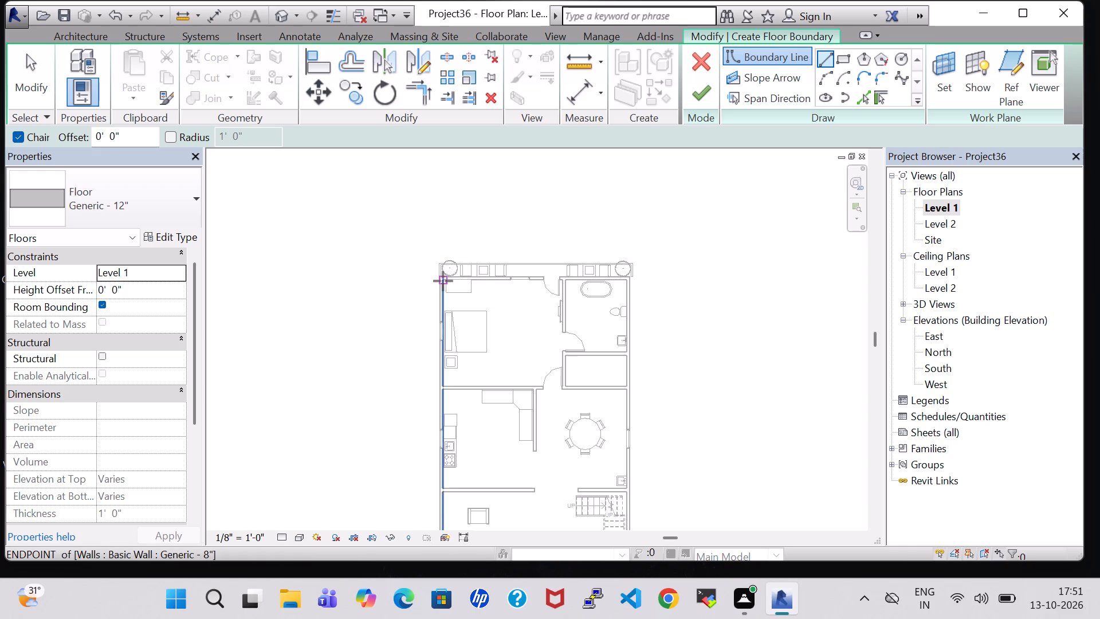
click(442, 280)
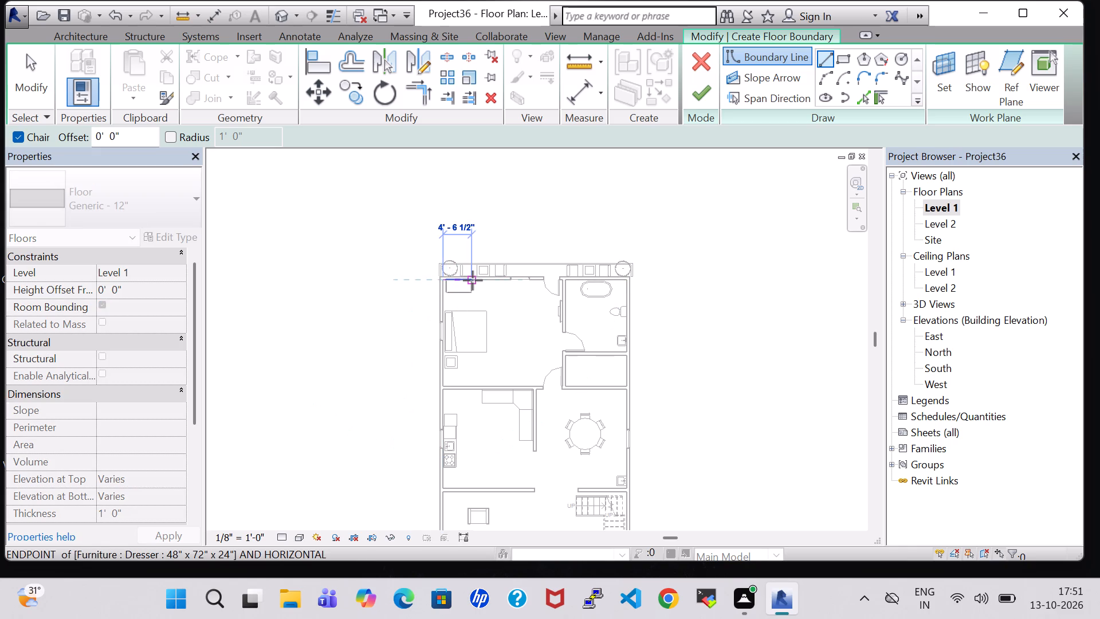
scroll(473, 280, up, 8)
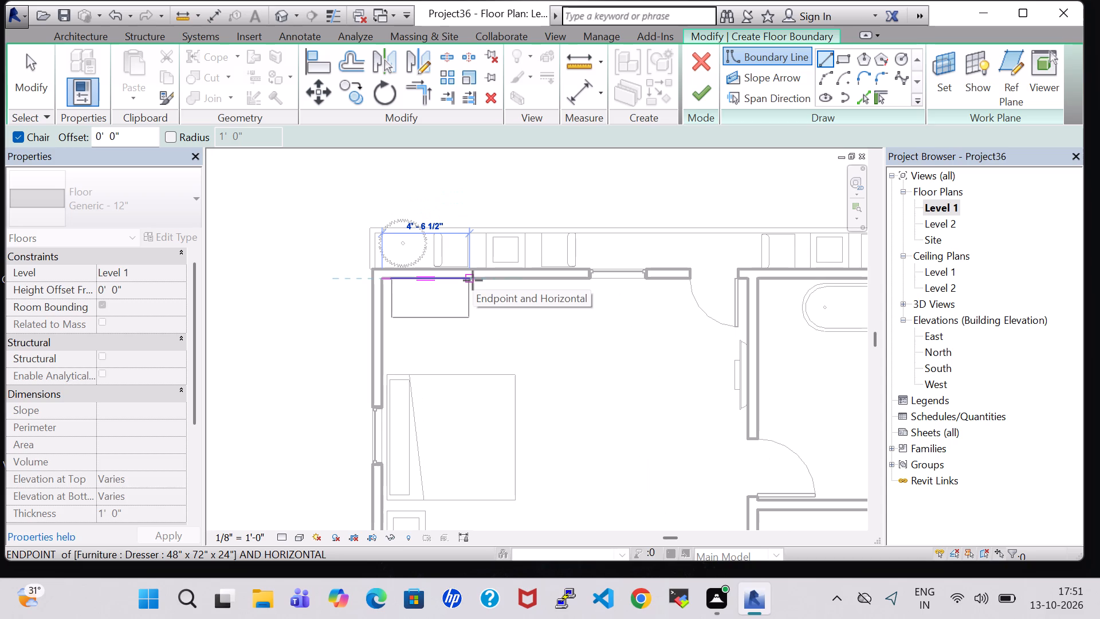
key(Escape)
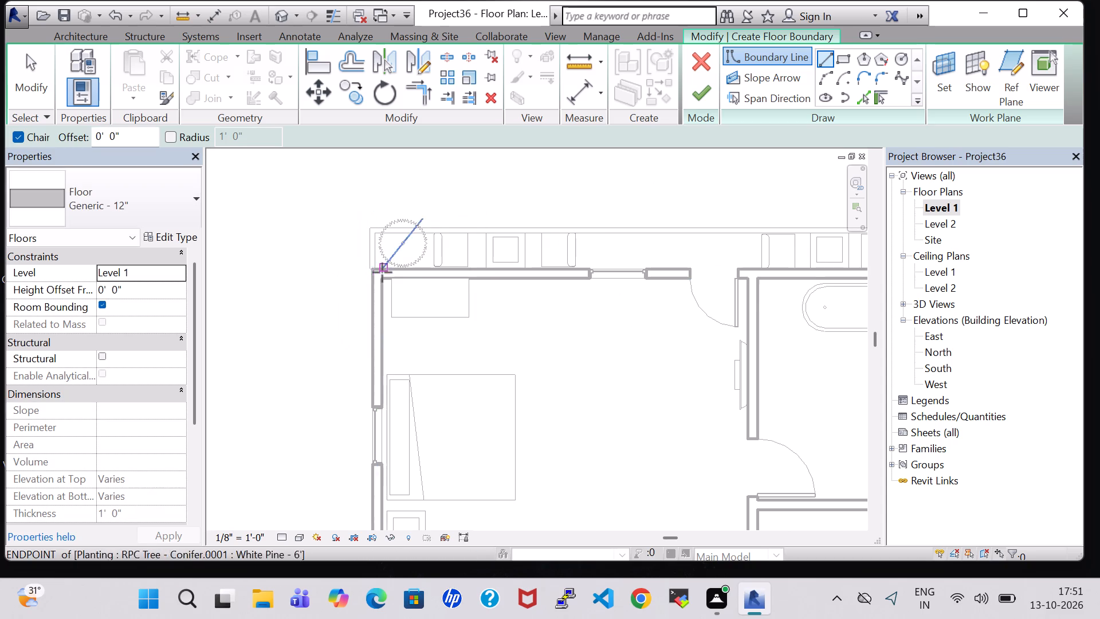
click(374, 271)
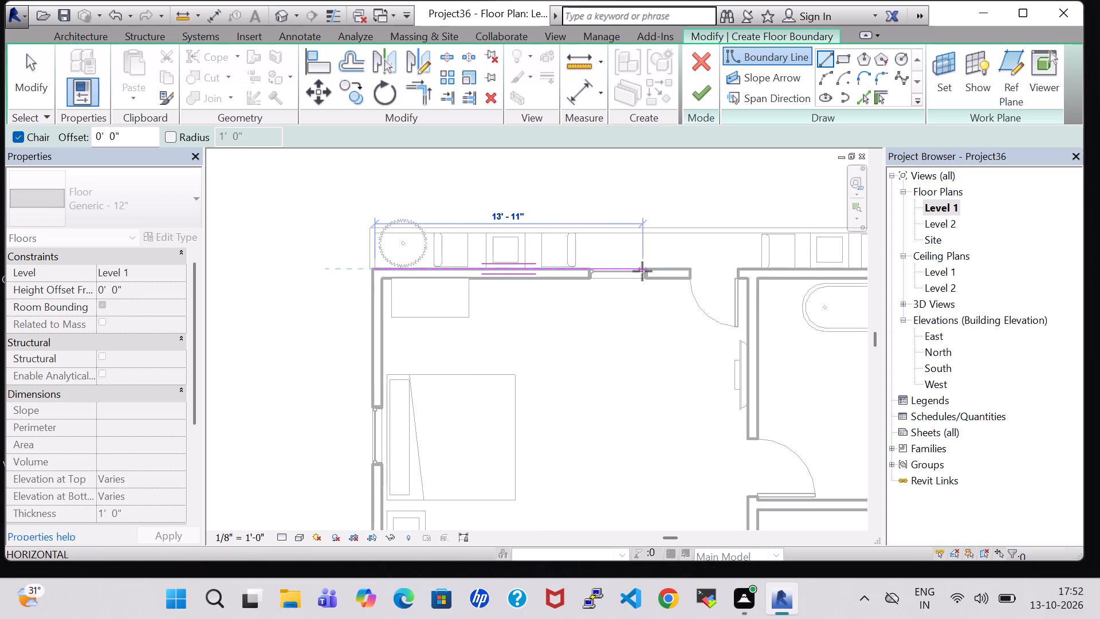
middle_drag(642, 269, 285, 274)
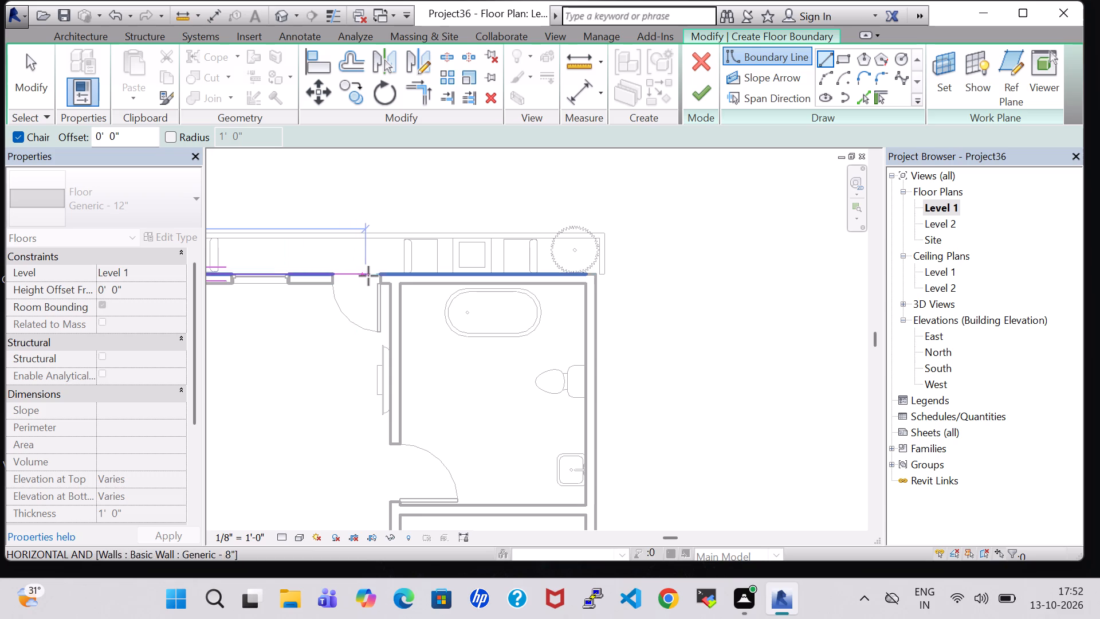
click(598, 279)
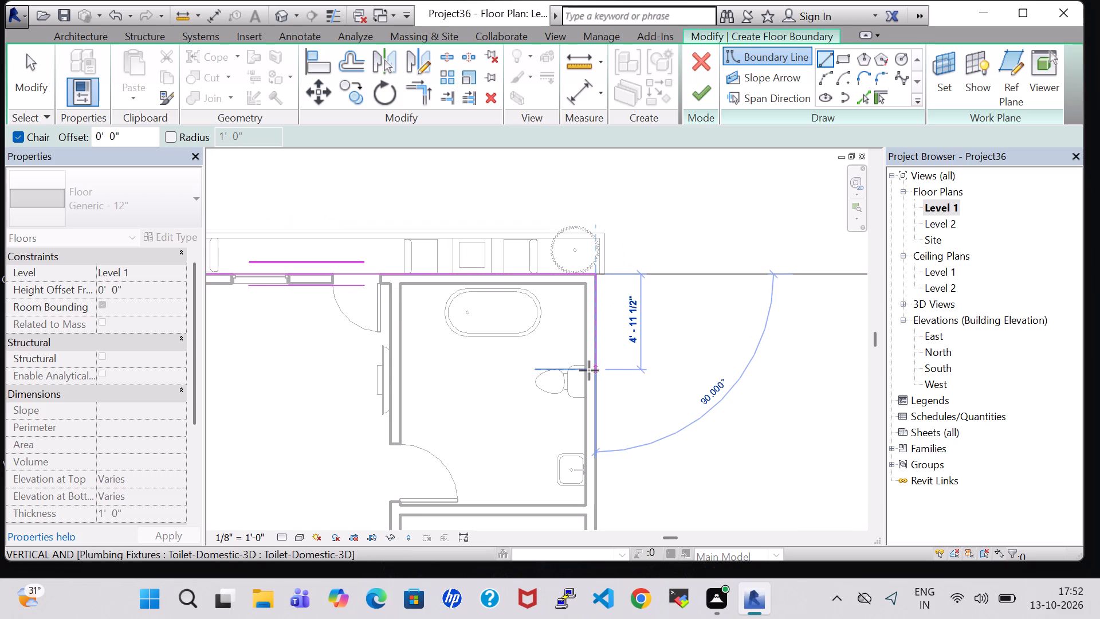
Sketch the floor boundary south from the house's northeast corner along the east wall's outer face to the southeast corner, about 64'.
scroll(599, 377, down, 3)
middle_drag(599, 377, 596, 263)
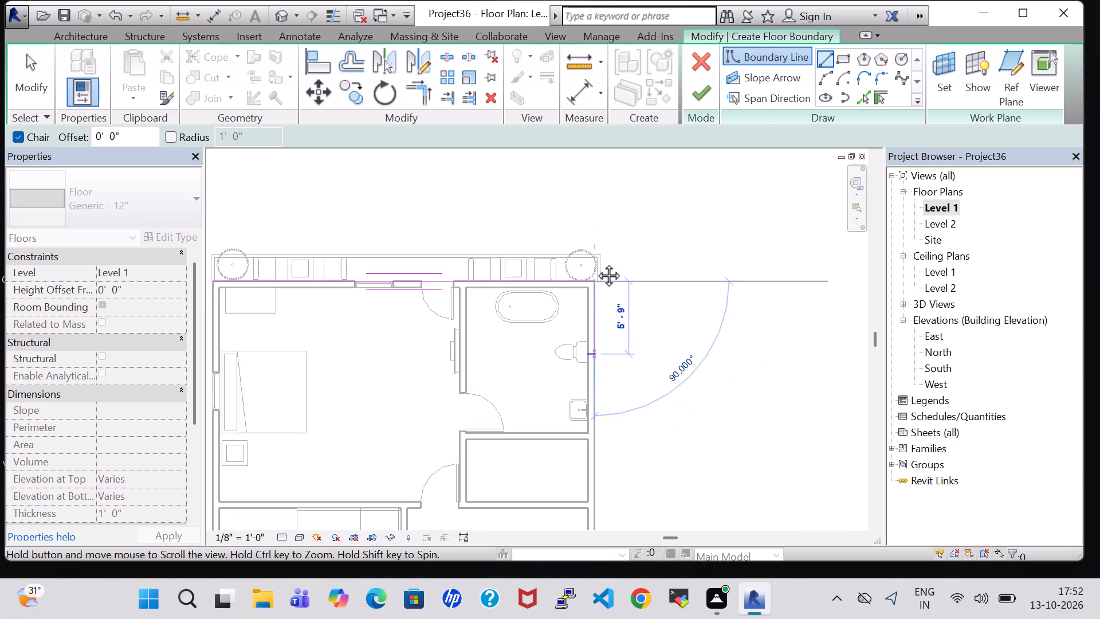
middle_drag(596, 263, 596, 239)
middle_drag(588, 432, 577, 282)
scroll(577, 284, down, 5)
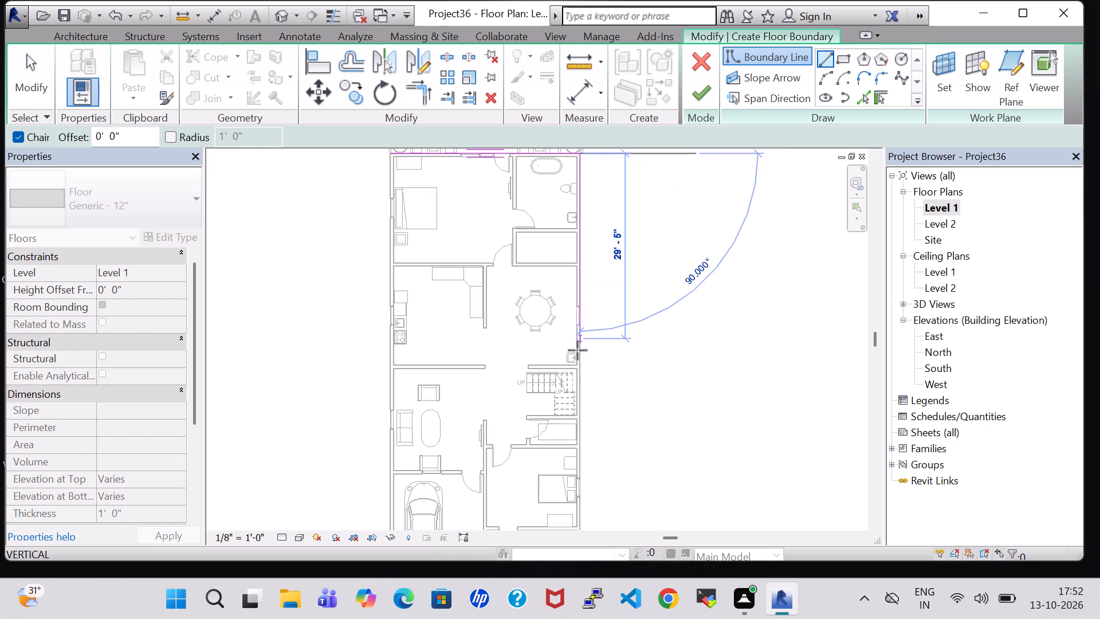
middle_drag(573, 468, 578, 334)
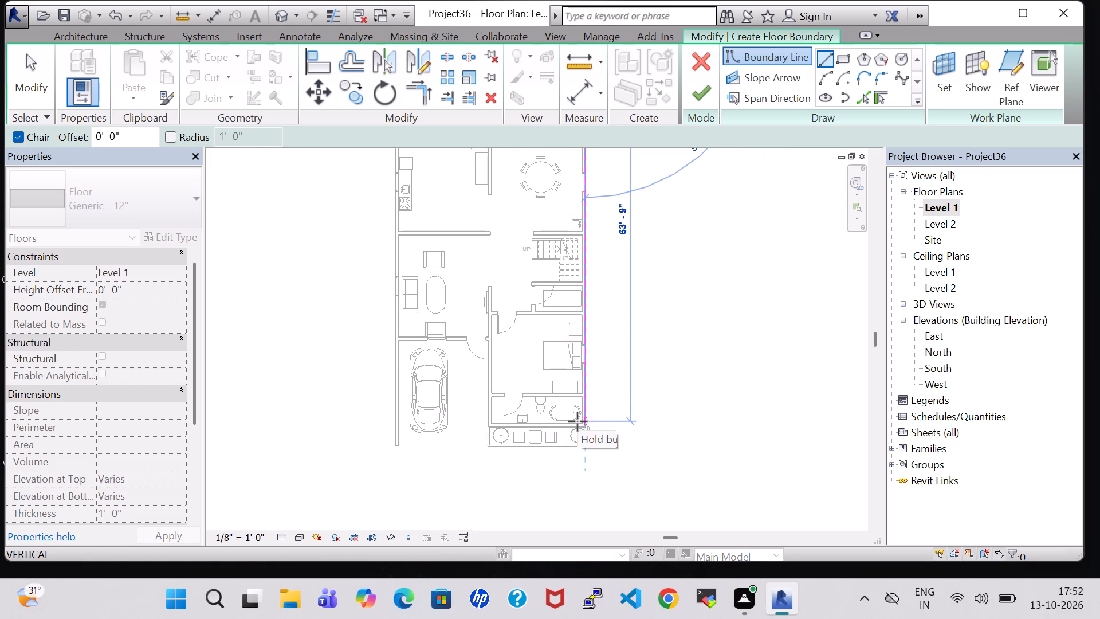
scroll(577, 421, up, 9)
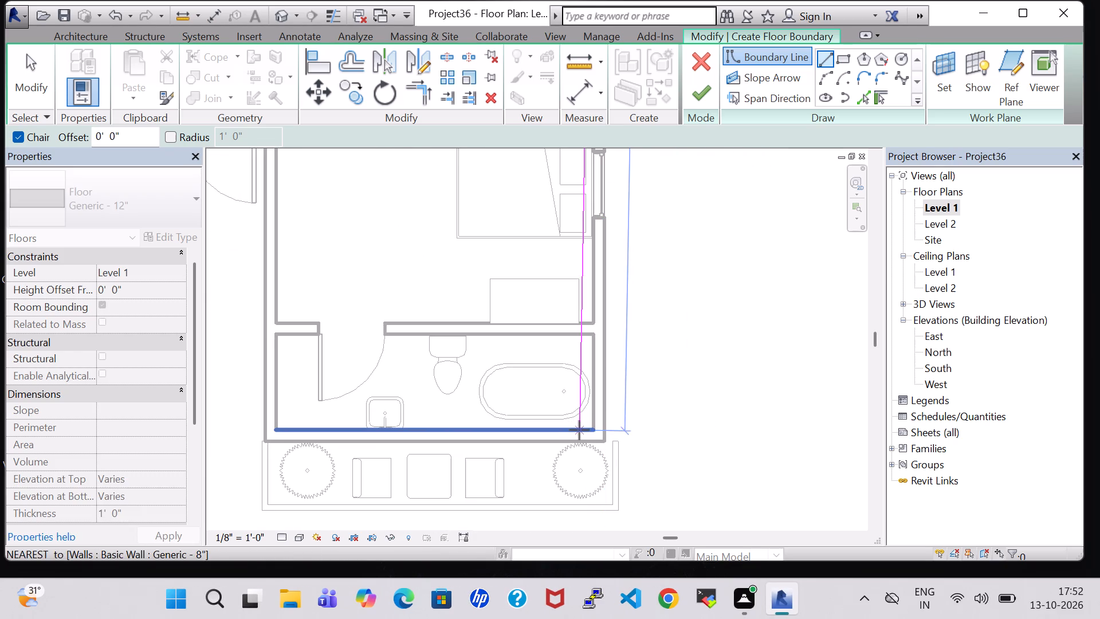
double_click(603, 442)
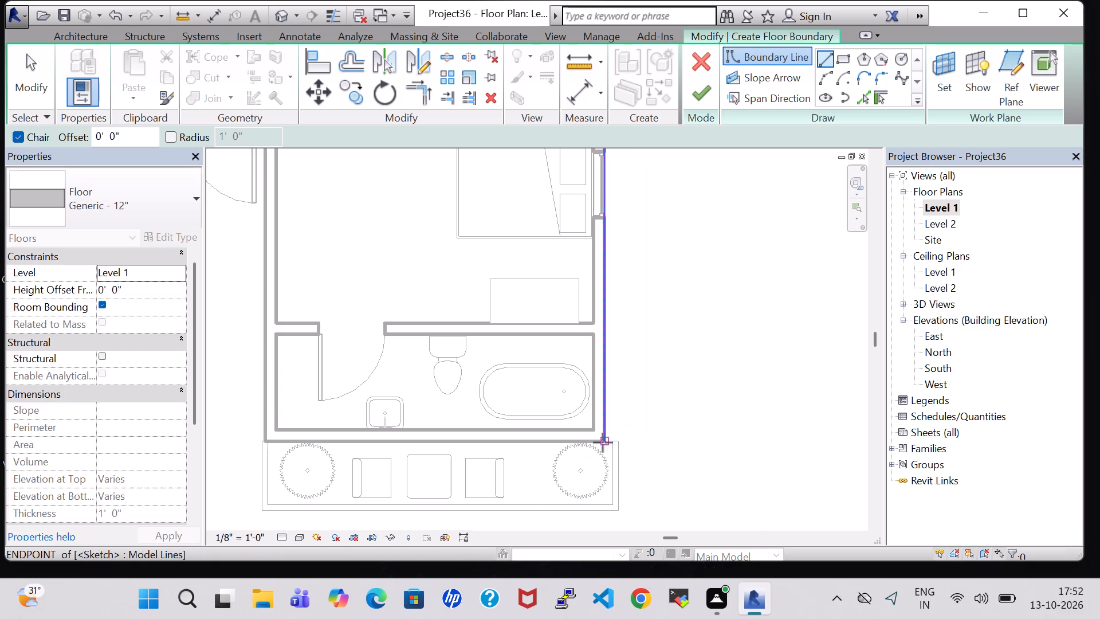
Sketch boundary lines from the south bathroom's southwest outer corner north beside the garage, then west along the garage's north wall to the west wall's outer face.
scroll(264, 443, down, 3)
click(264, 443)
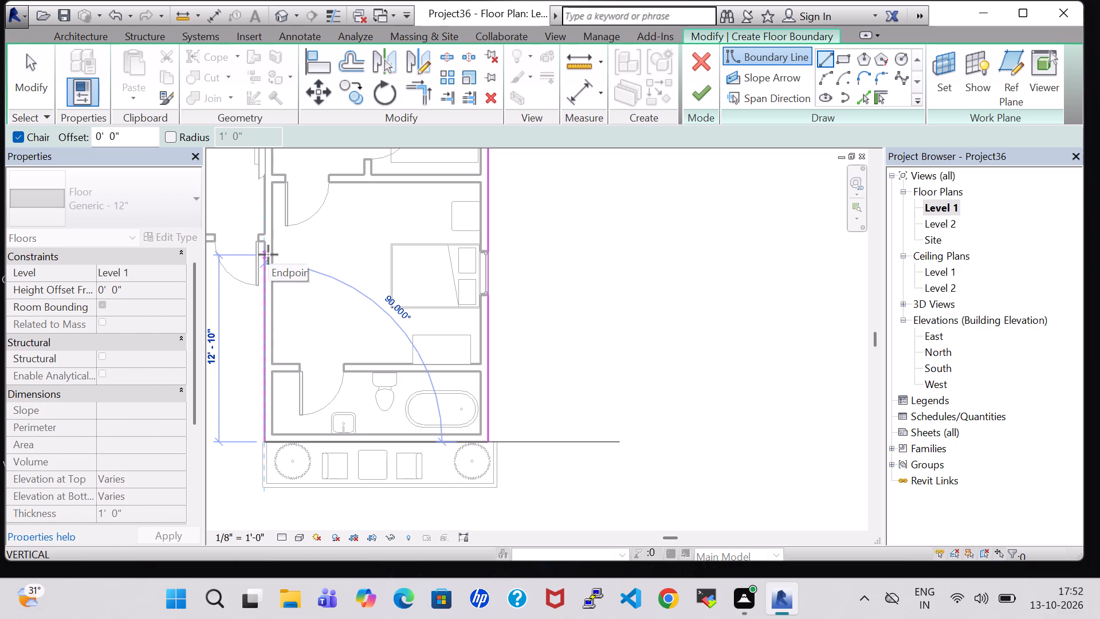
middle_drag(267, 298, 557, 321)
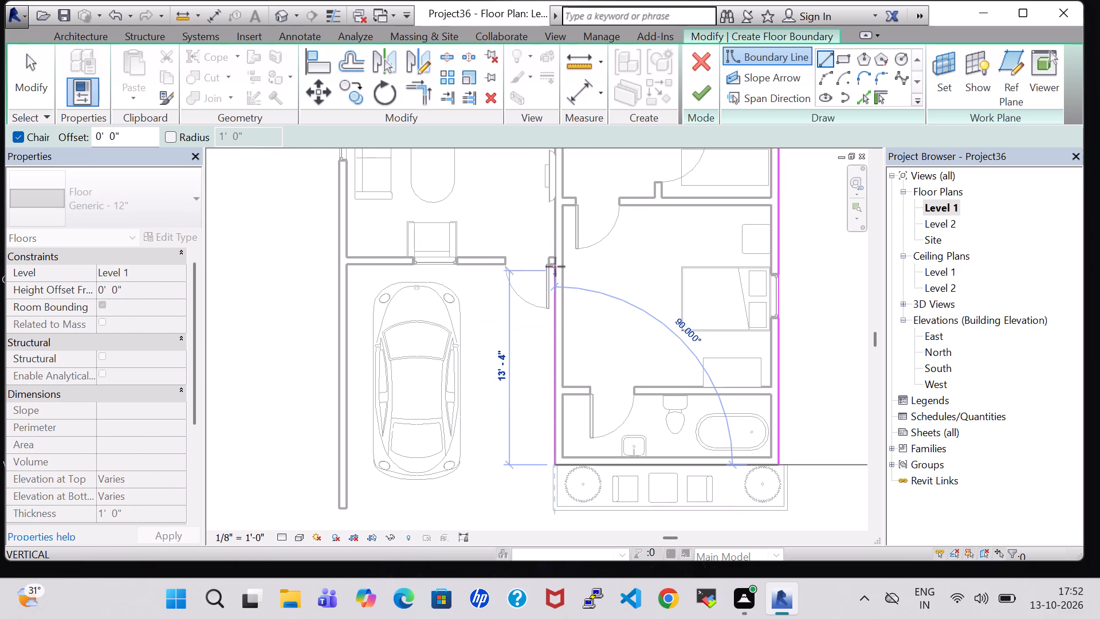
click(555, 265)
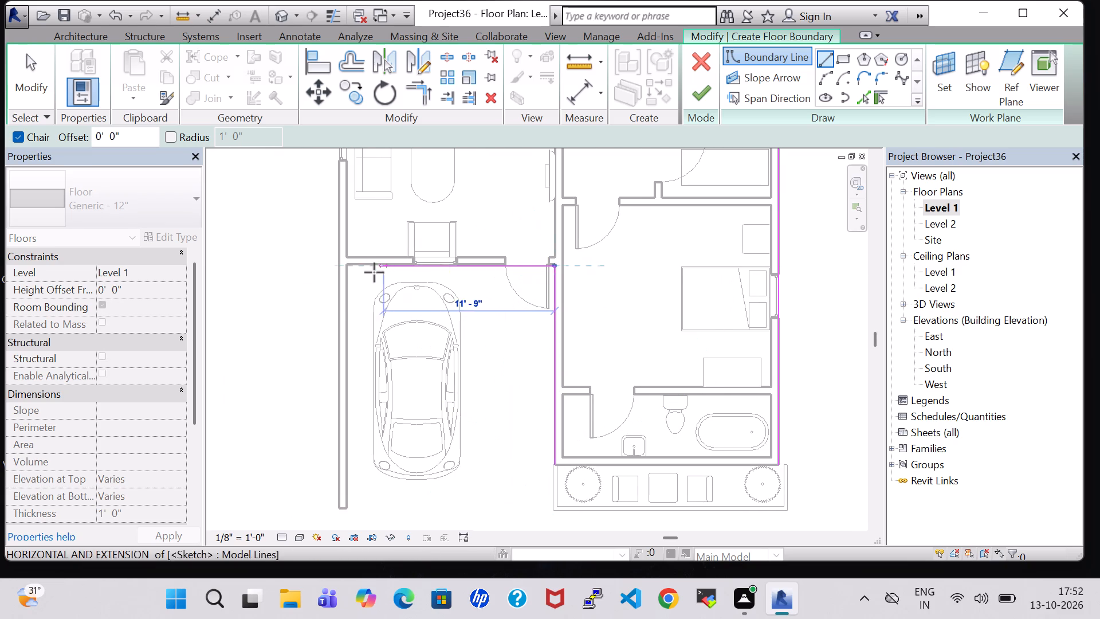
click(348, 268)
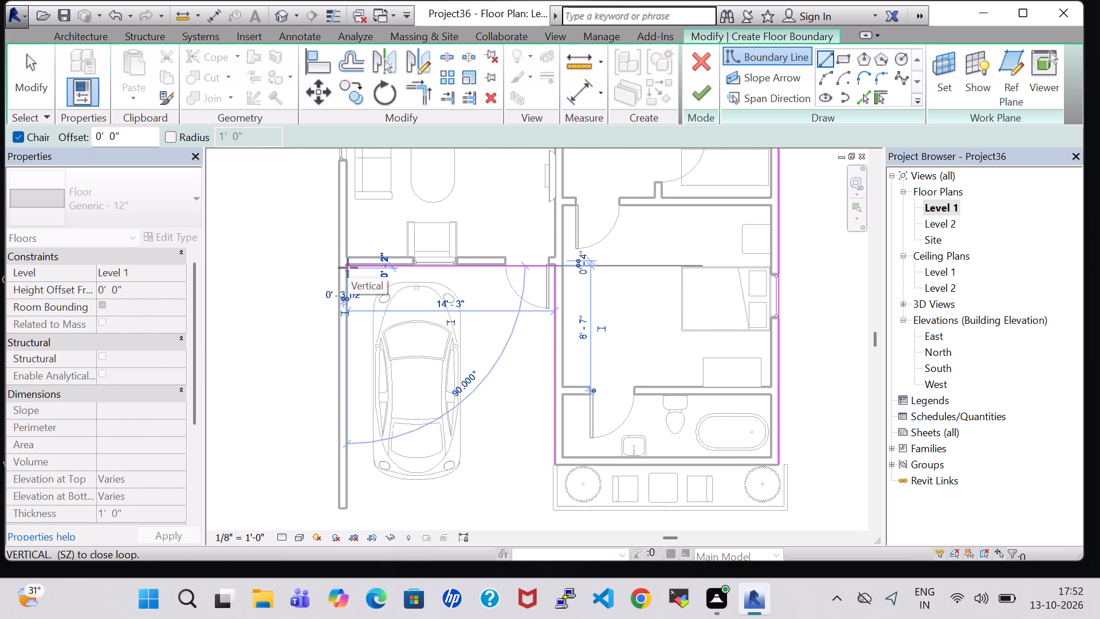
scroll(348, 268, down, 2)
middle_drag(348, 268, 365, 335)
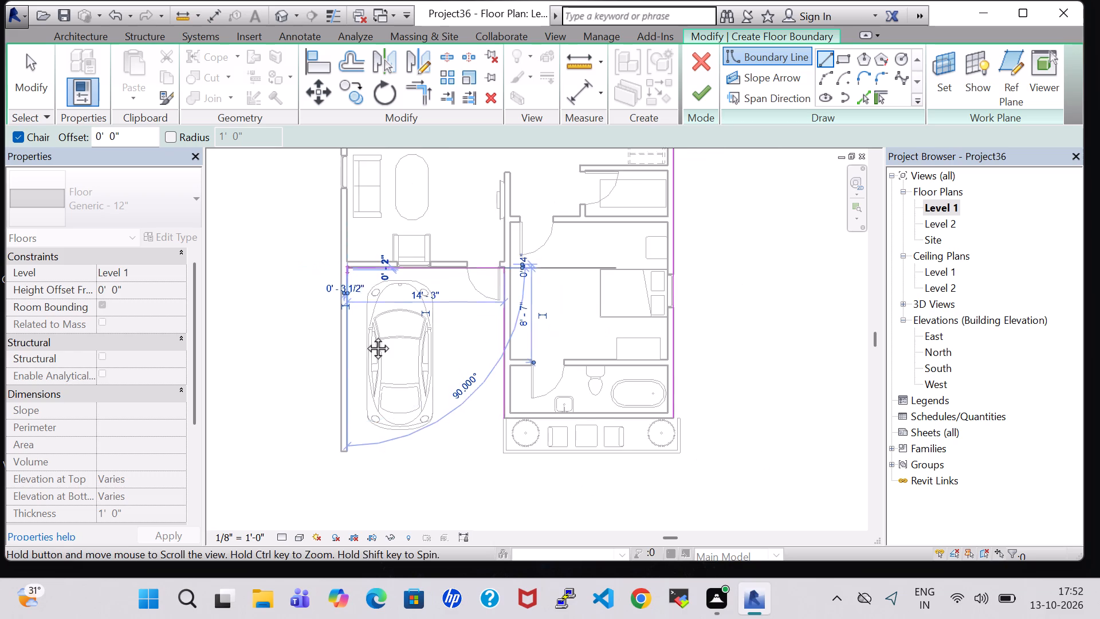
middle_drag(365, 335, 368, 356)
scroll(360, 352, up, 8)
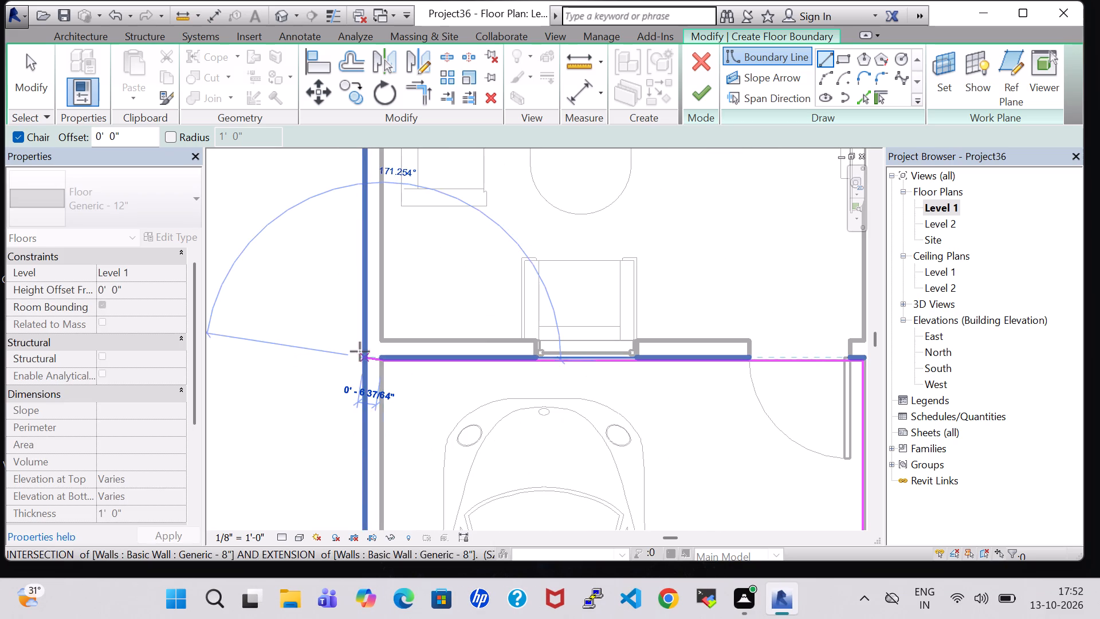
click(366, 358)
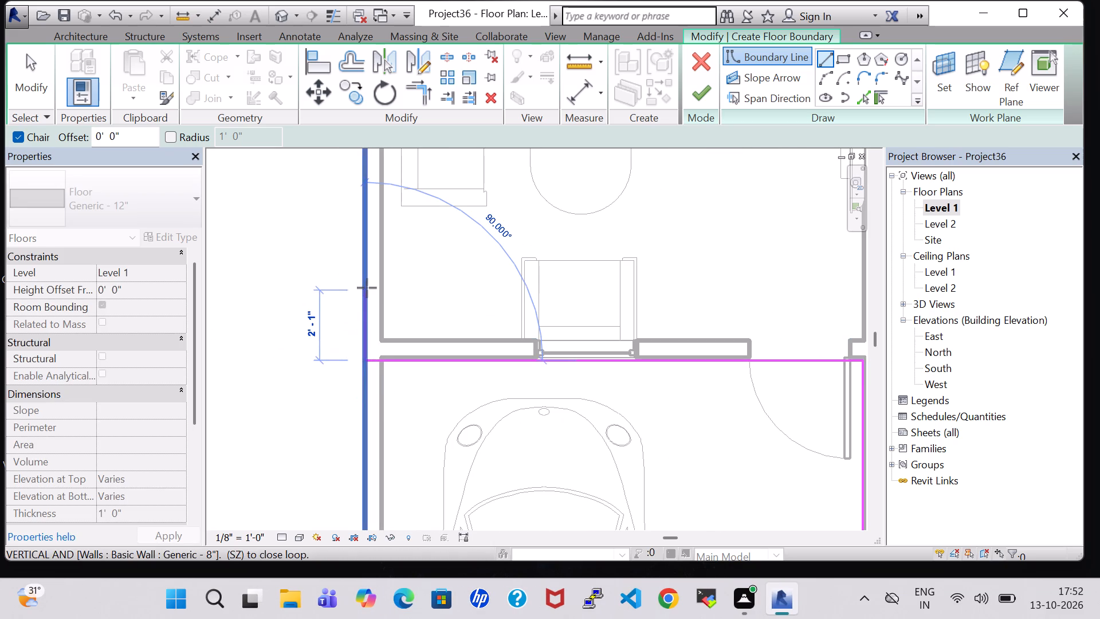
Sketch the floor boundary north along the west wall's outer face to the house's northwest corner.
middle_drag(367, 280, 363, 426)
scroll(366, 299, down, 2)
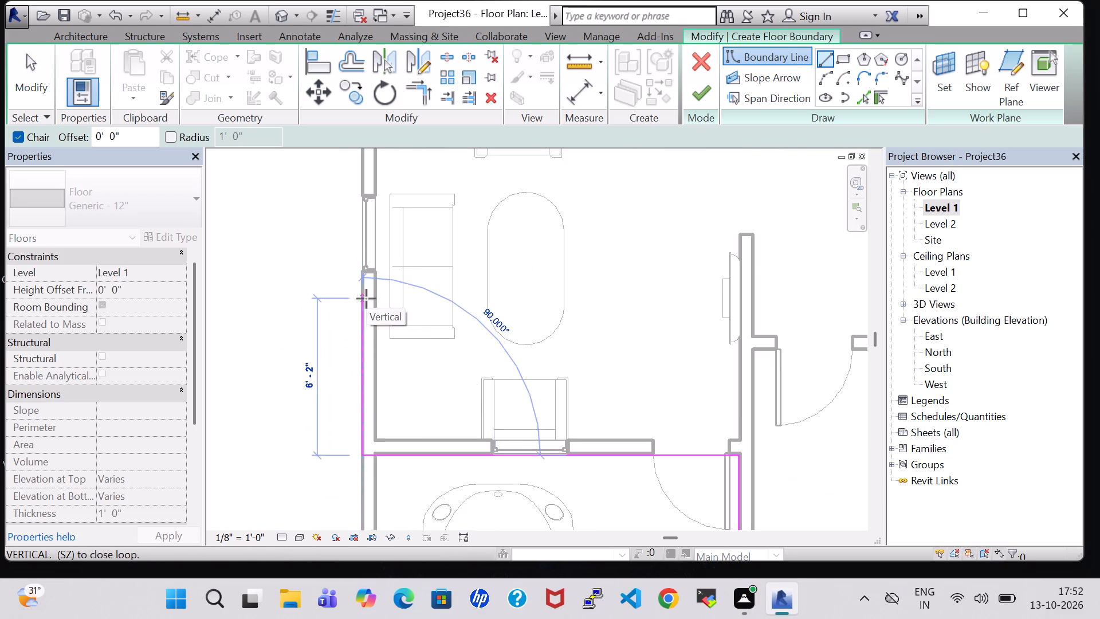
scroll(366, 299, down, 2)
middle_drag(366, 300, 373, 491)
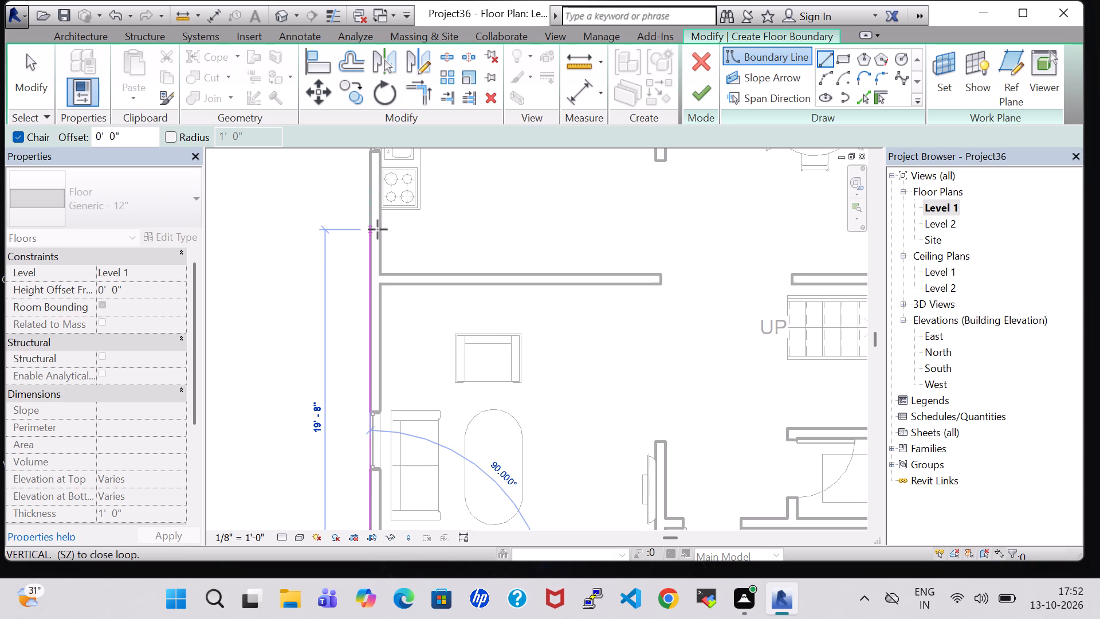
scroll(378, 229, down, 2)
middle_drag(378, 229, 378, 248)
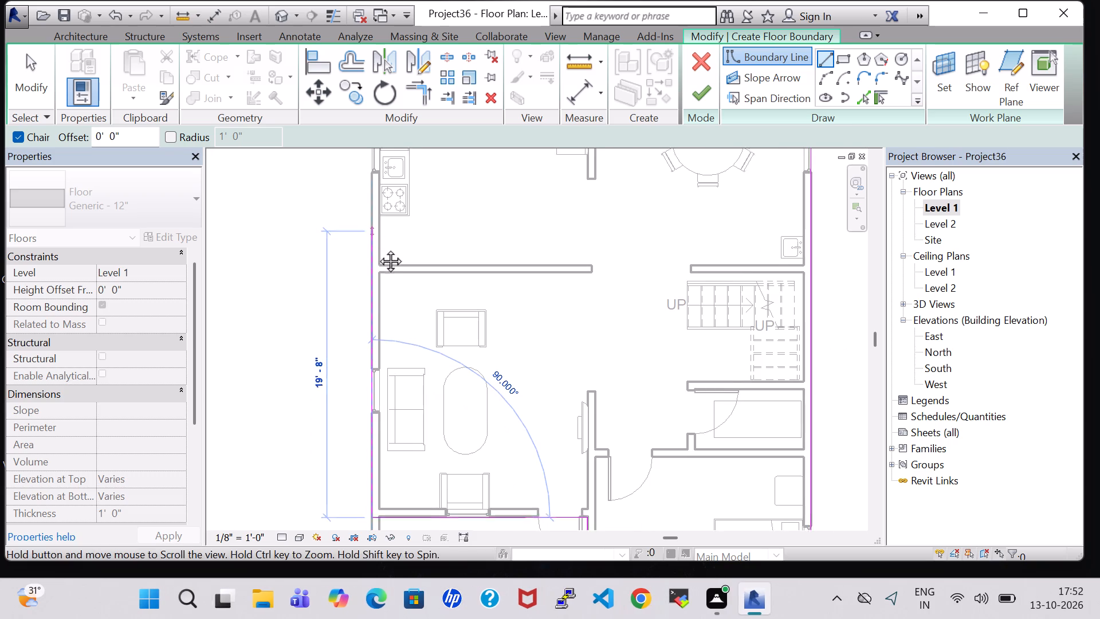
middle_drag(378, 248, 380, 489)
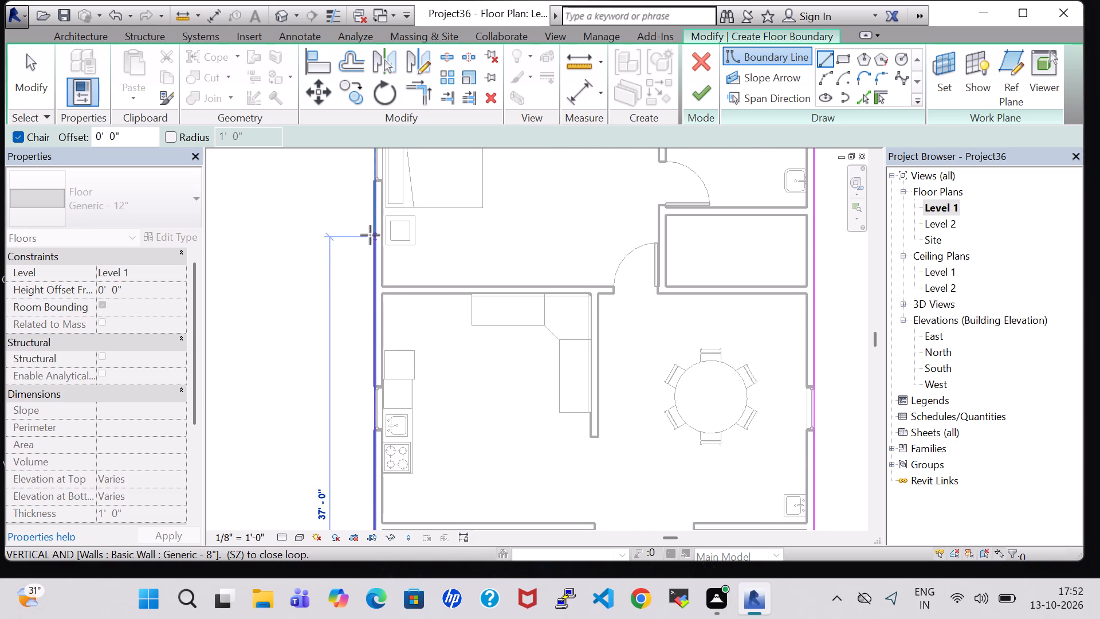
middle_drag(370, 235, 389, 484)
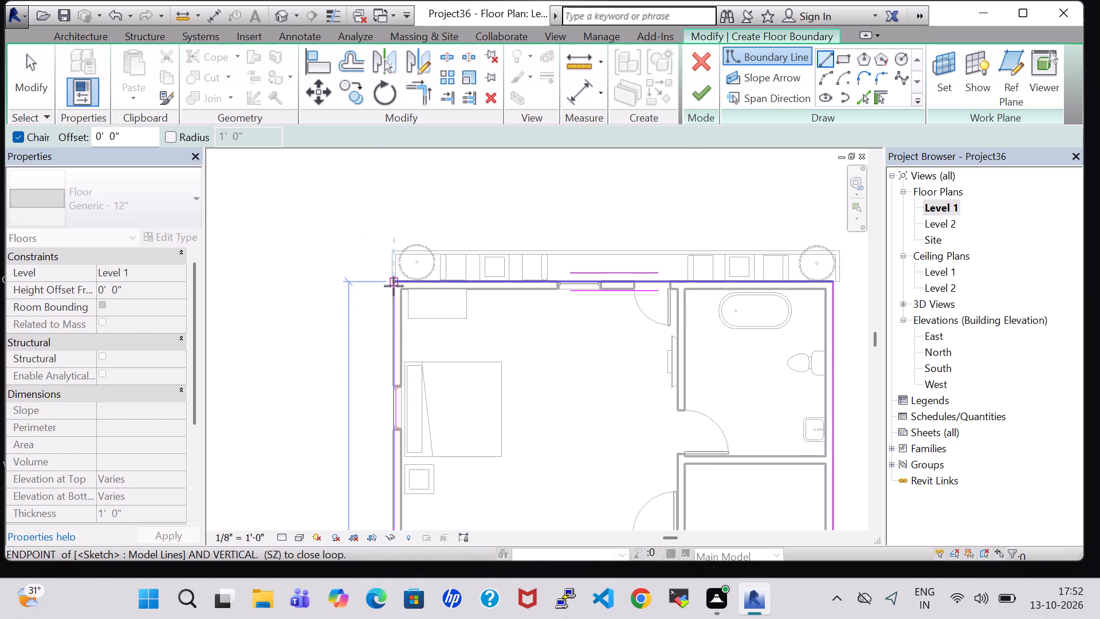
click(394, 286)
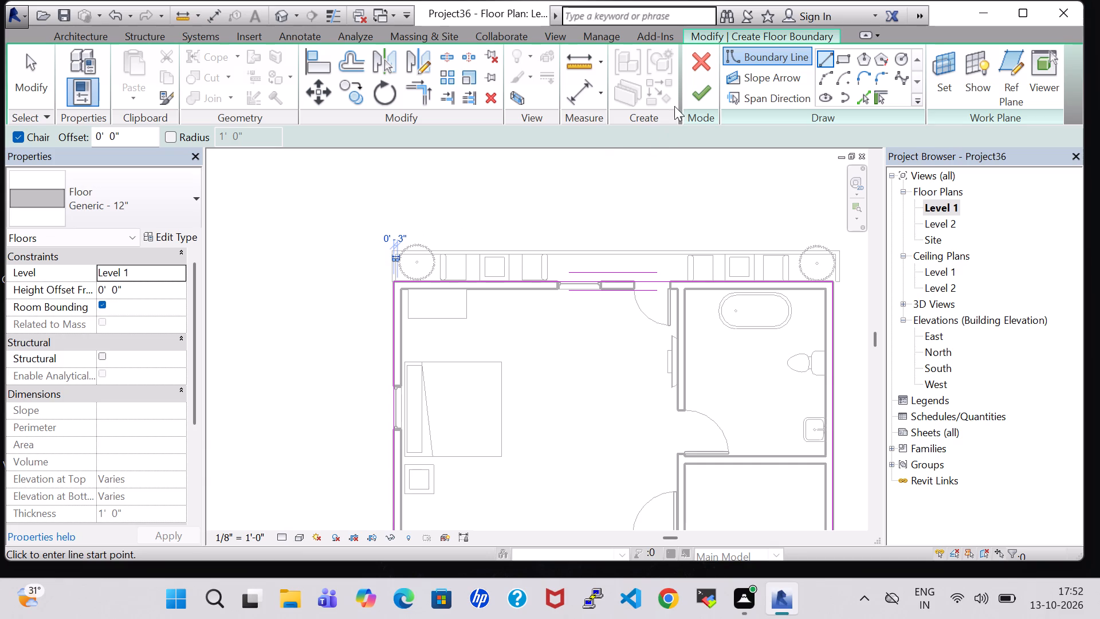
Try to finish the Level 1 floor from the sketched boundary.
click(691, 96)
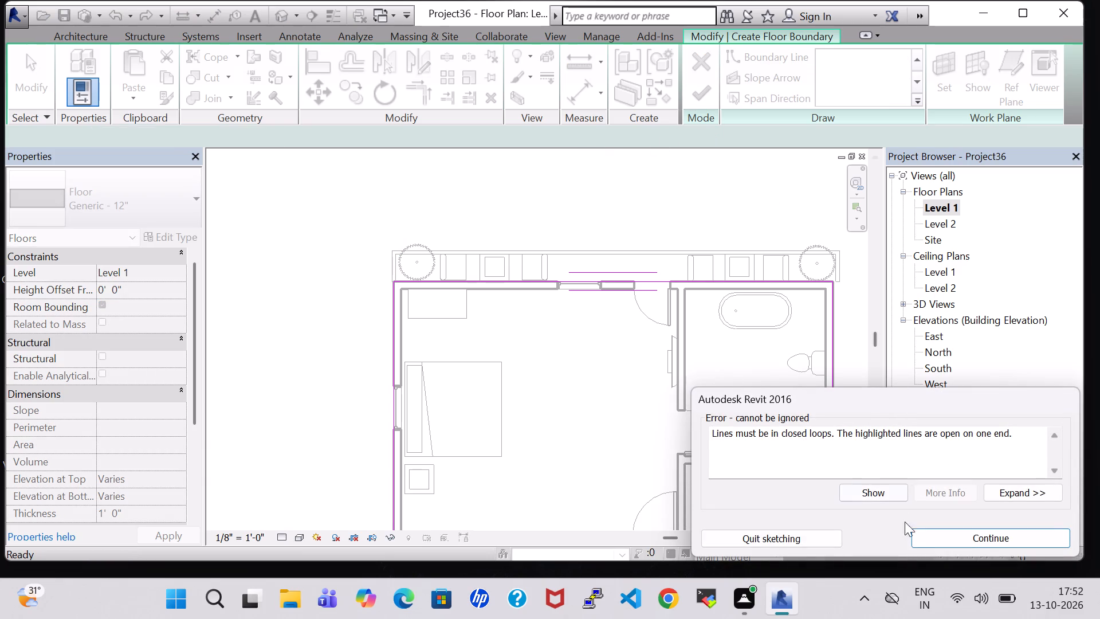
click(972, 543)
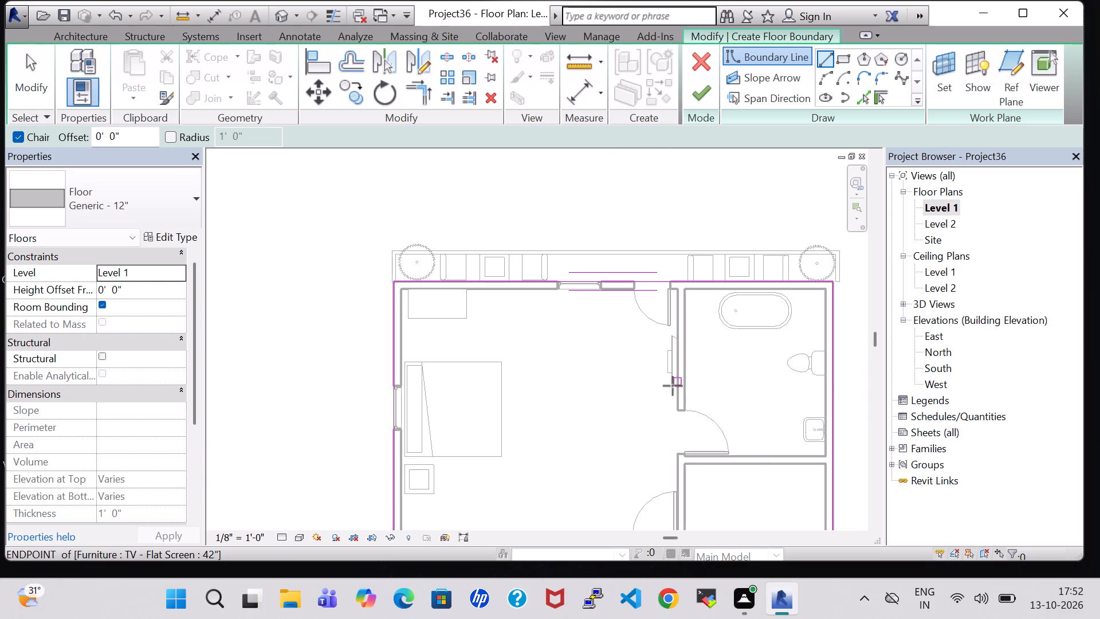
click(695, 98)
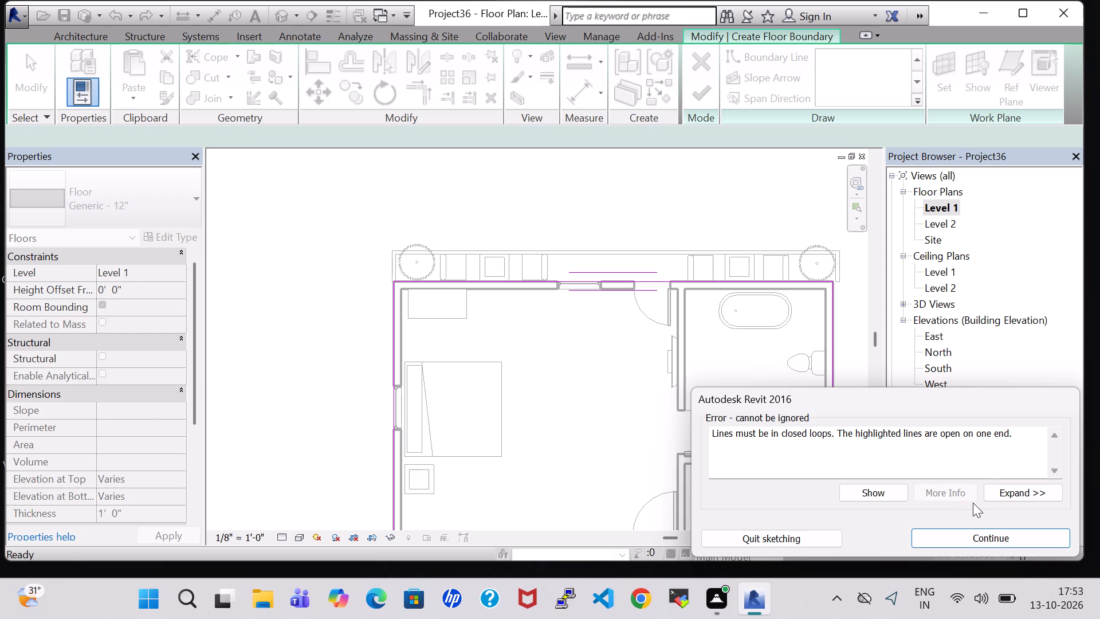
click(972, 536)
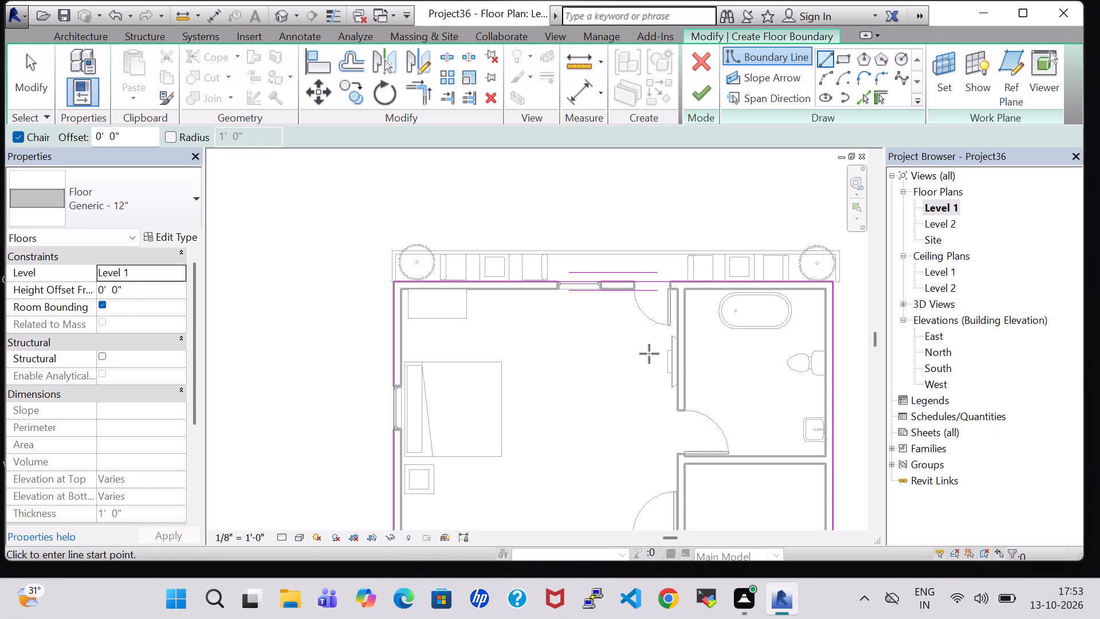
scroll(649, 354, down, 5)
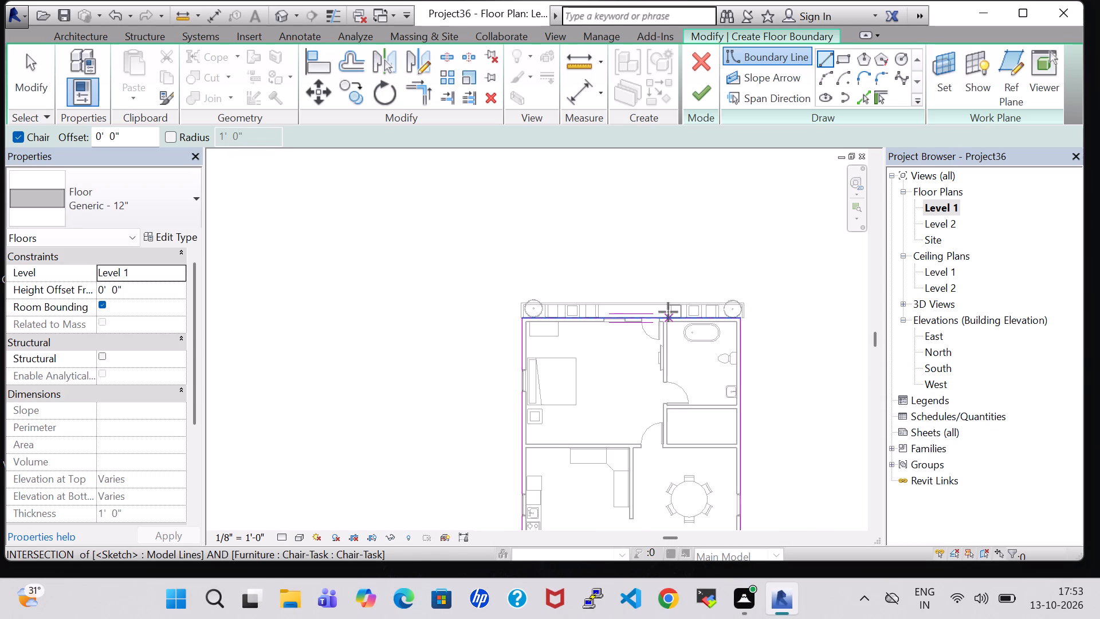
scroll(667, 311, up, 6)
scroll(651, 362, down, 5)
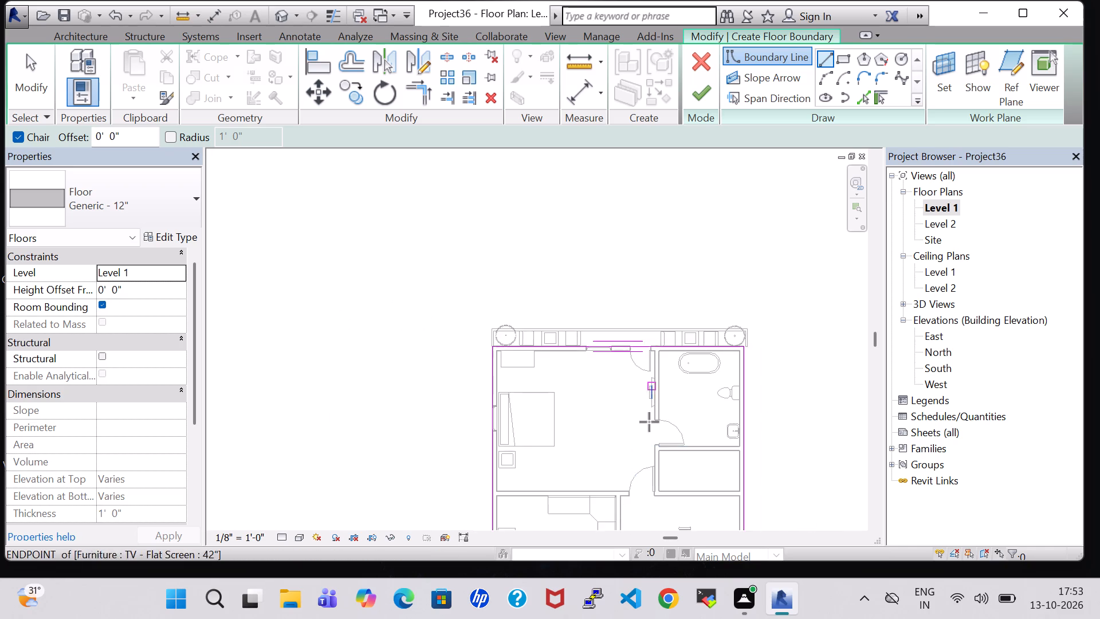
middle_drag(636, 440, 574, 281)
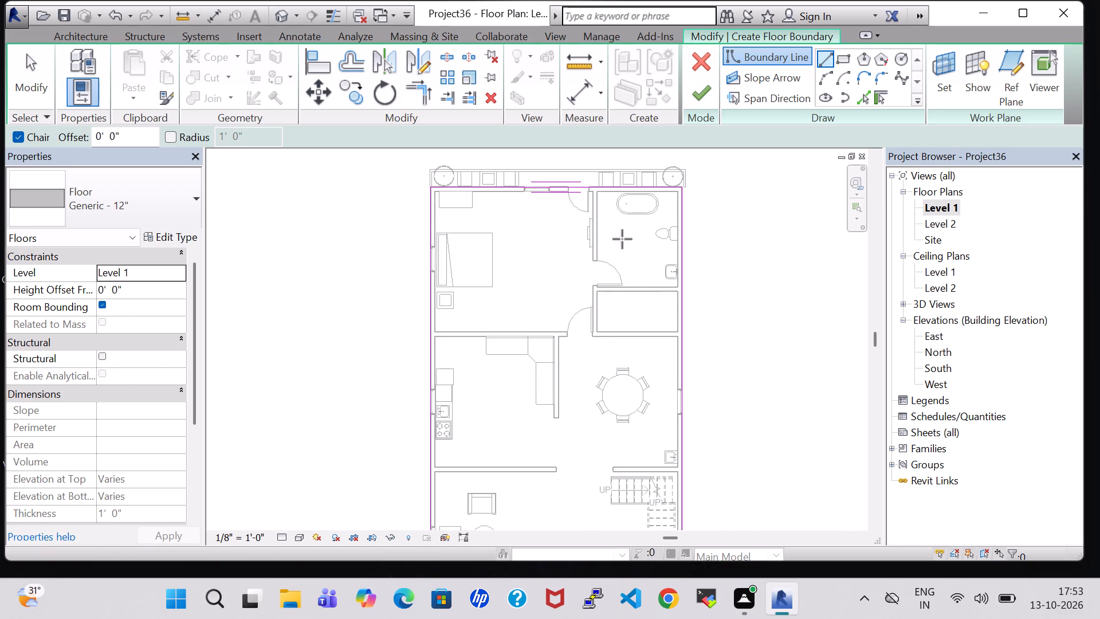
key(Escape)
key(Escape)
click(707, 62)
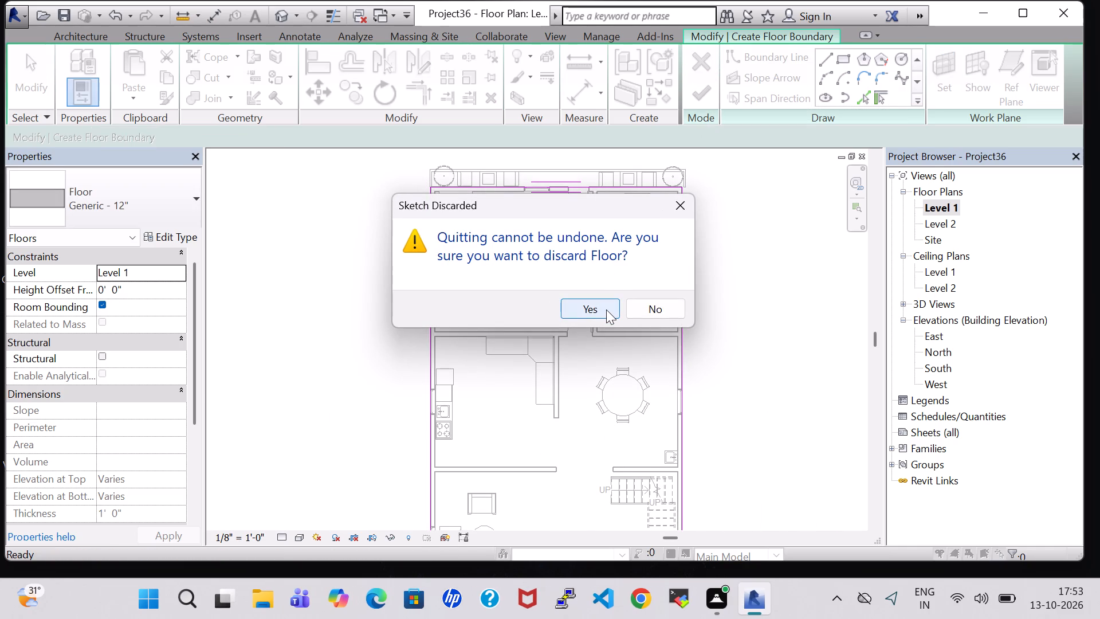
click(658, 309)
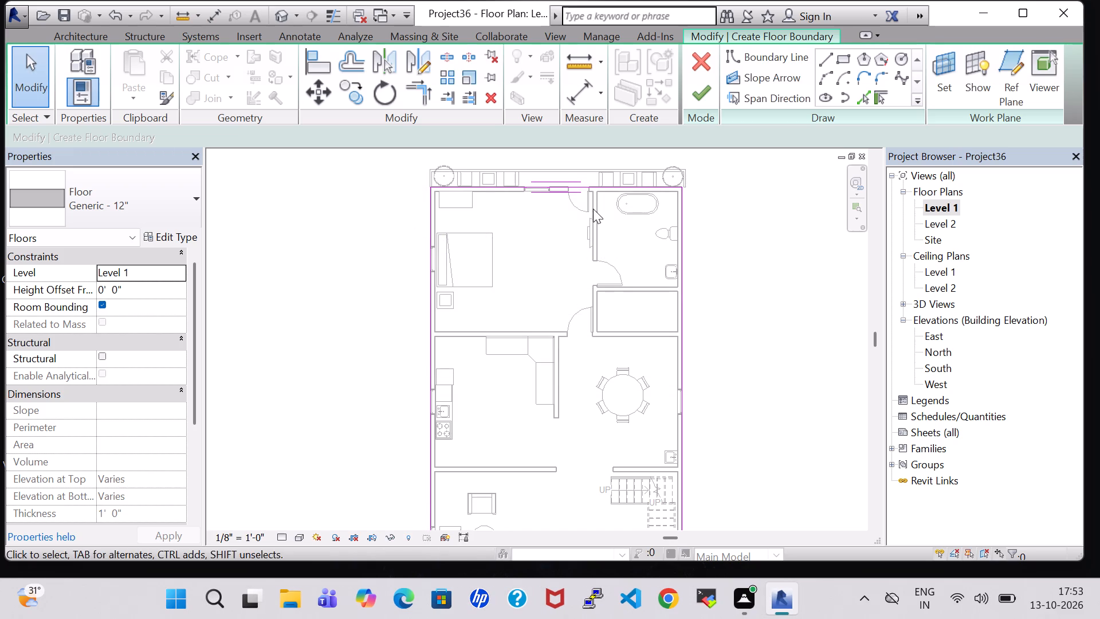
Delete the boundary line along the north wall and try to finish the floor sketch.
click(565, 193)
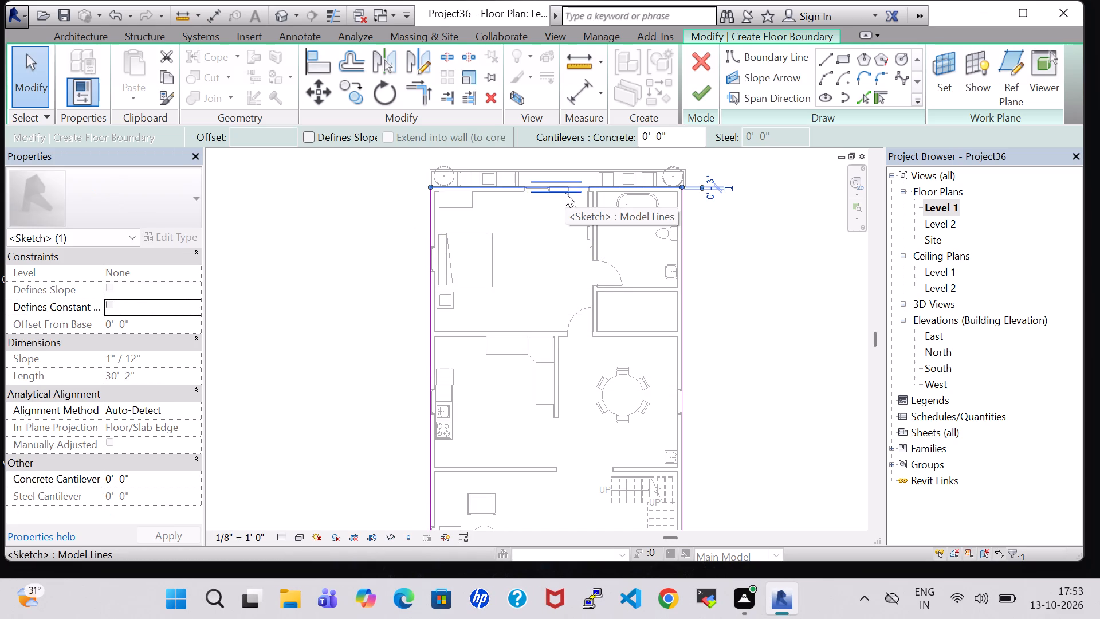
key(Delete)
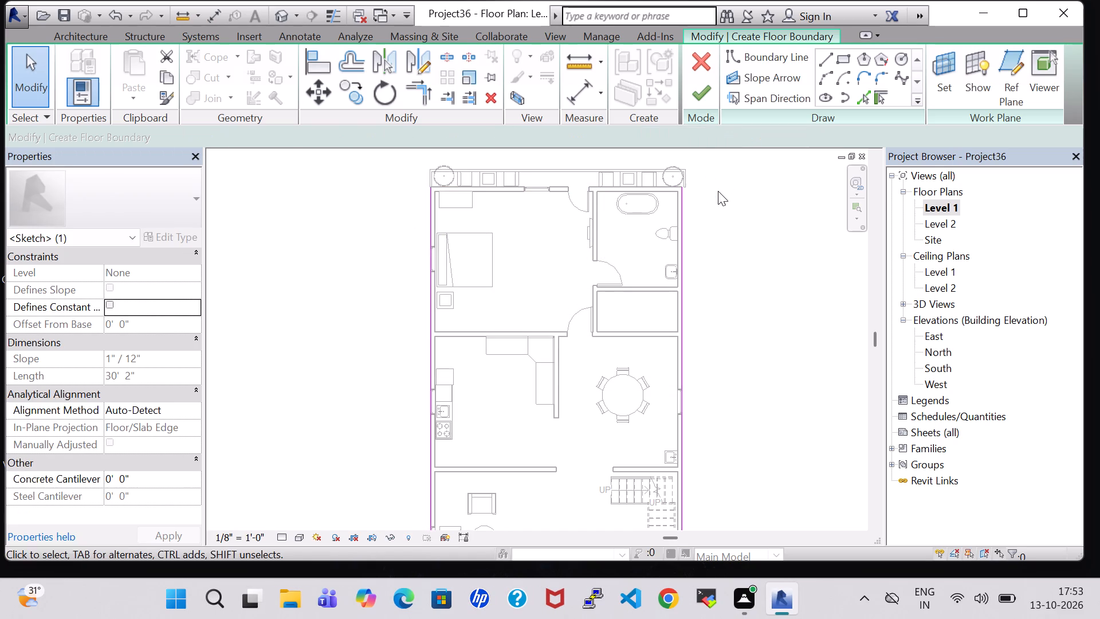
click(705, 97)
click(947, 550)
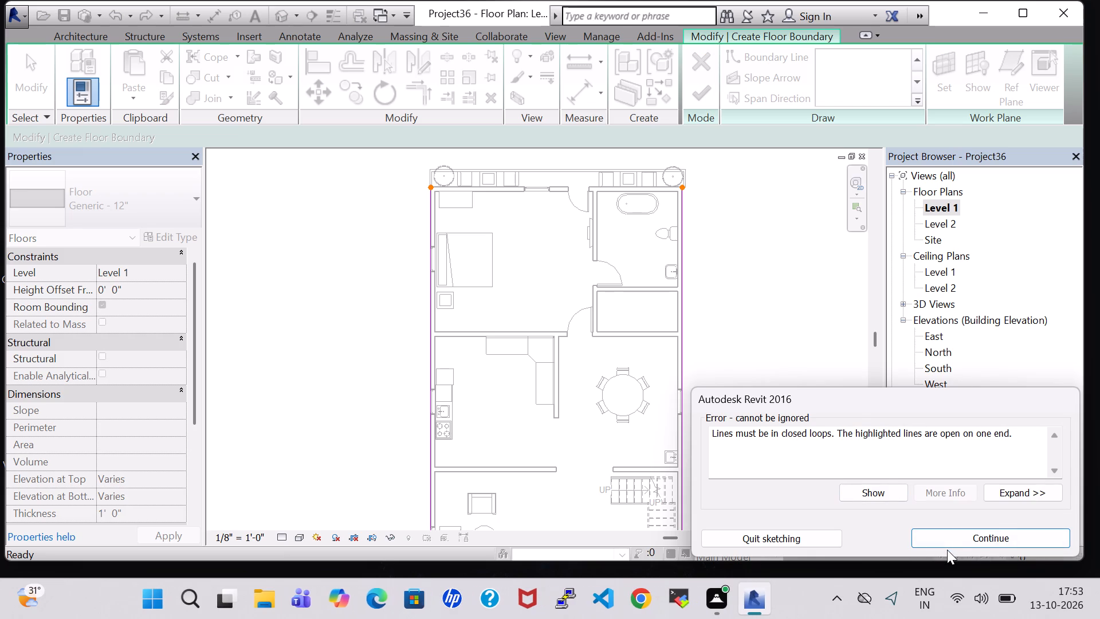
Quit sketching and discard the unfinished floor boundary.
click(810, 537)
click(617, 307)
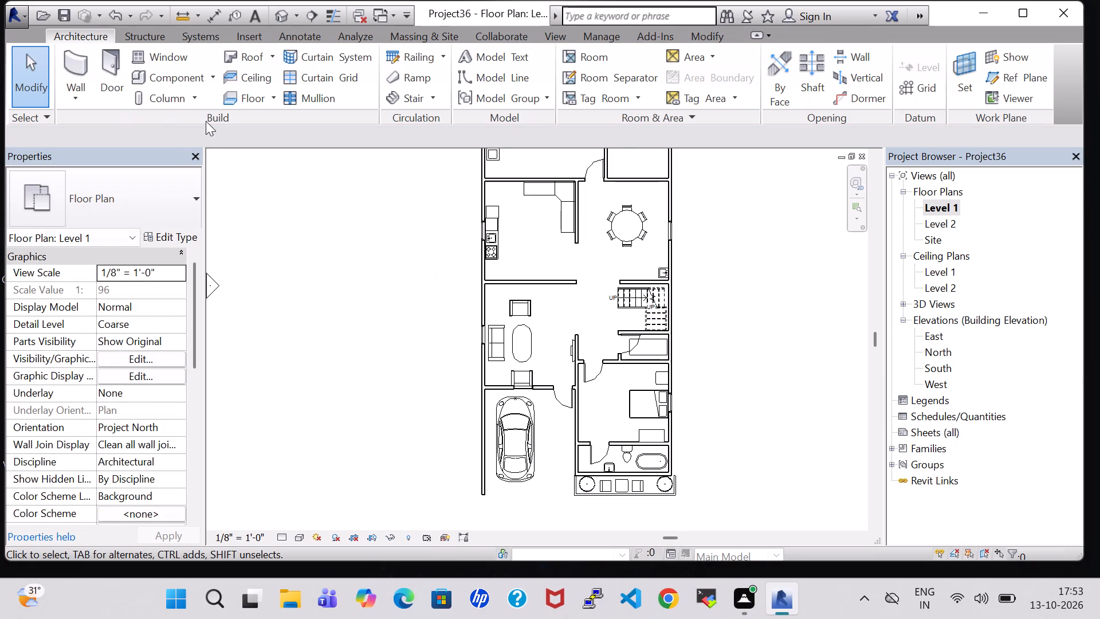
Create a Generic - 12" floor on Level 1 from a rectangle about 29'-10" by 64'-6", spanning the house's northwest to southeast outer corners.
click(233, 101)
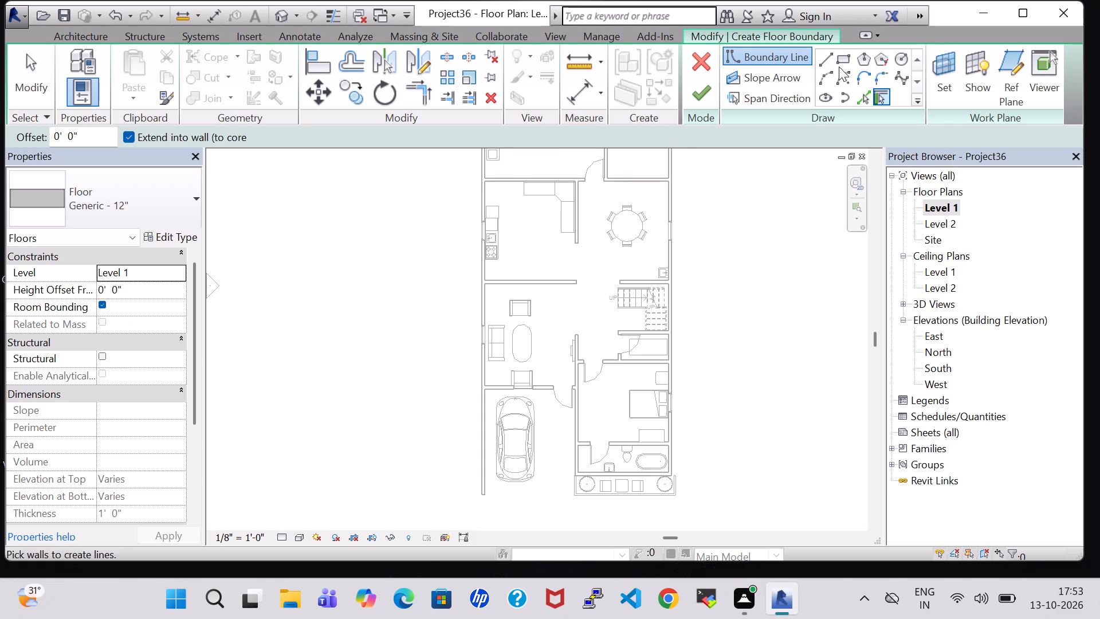
click(844, 59)
scroll(784, 199, up, 1)
middle_drag(784, 199, 783, 293)
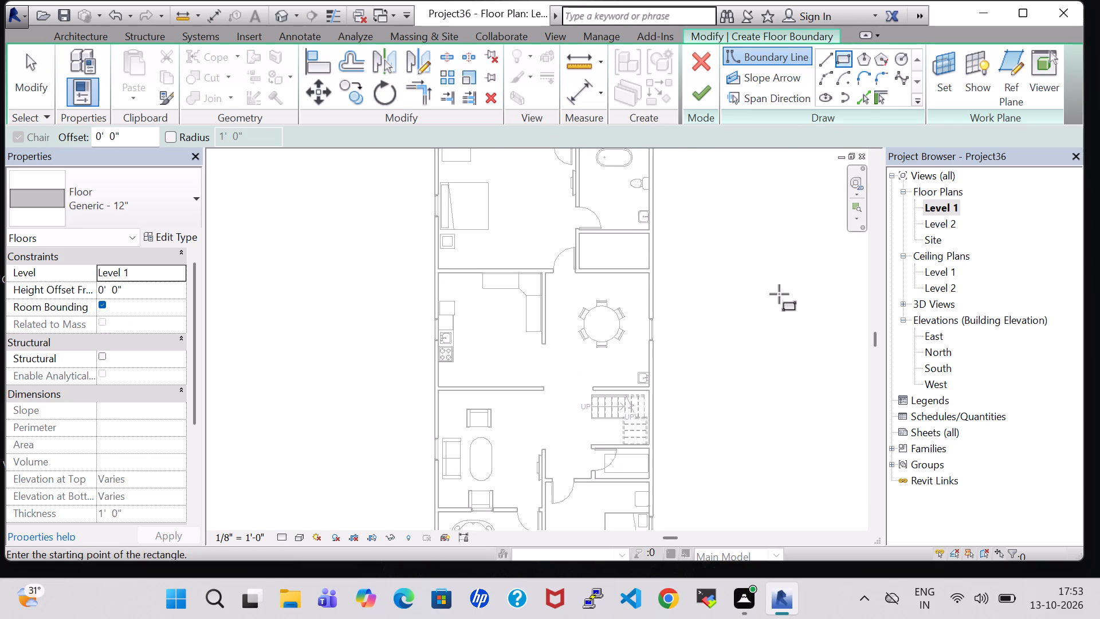
scroll(779, 294, down, 3)
middle_click(779, 294)
scroll(693, 220, up, 2)
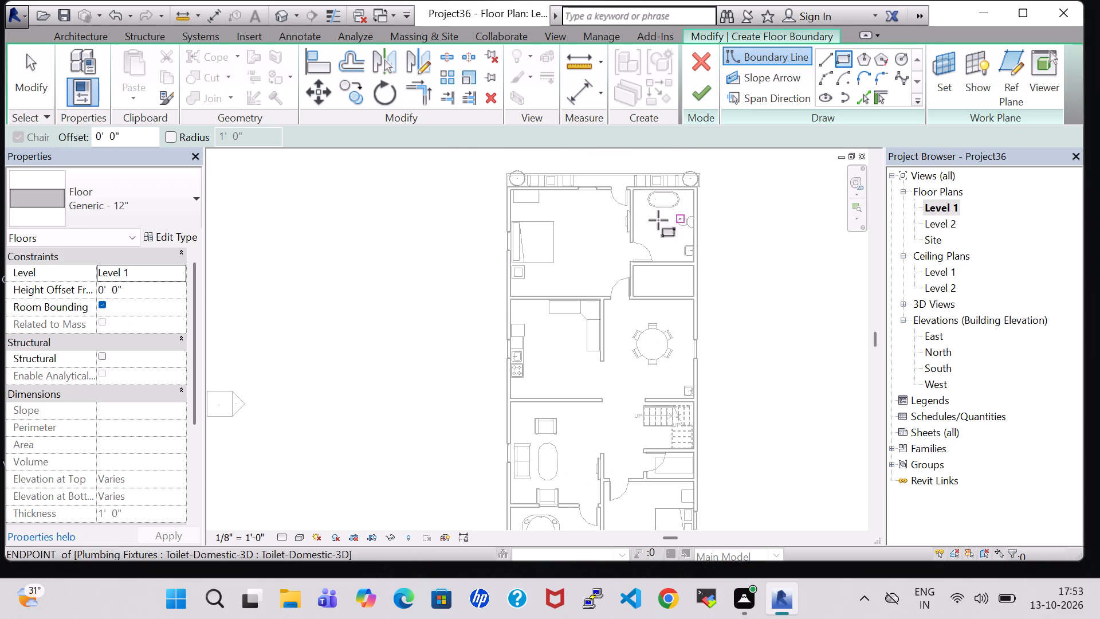
click(508, 188)
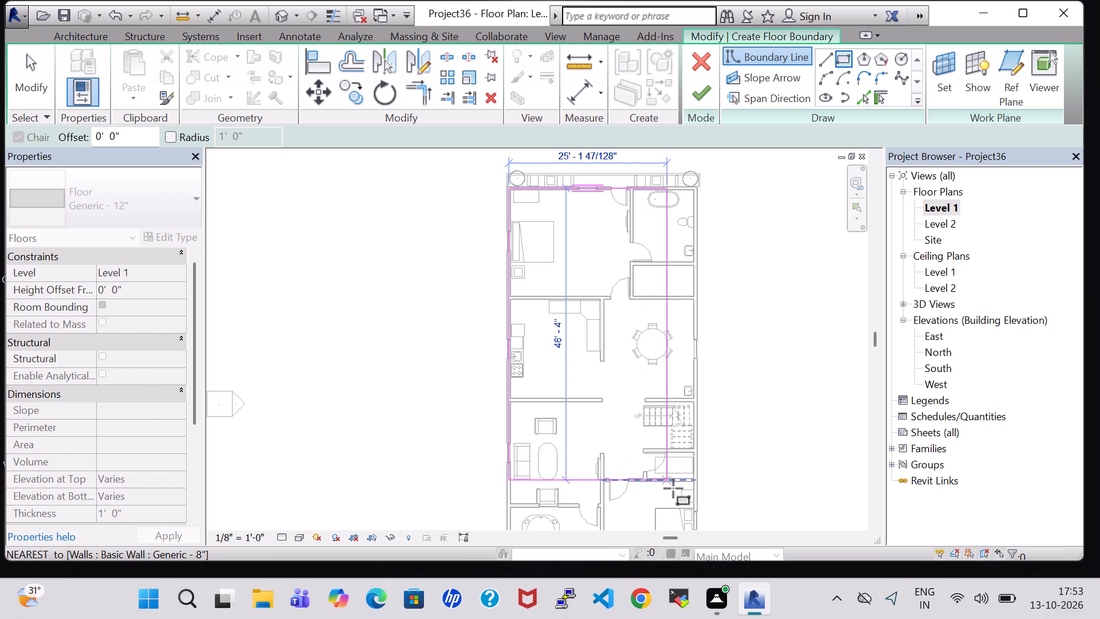
middle_drag(683, 500, 683, 374)
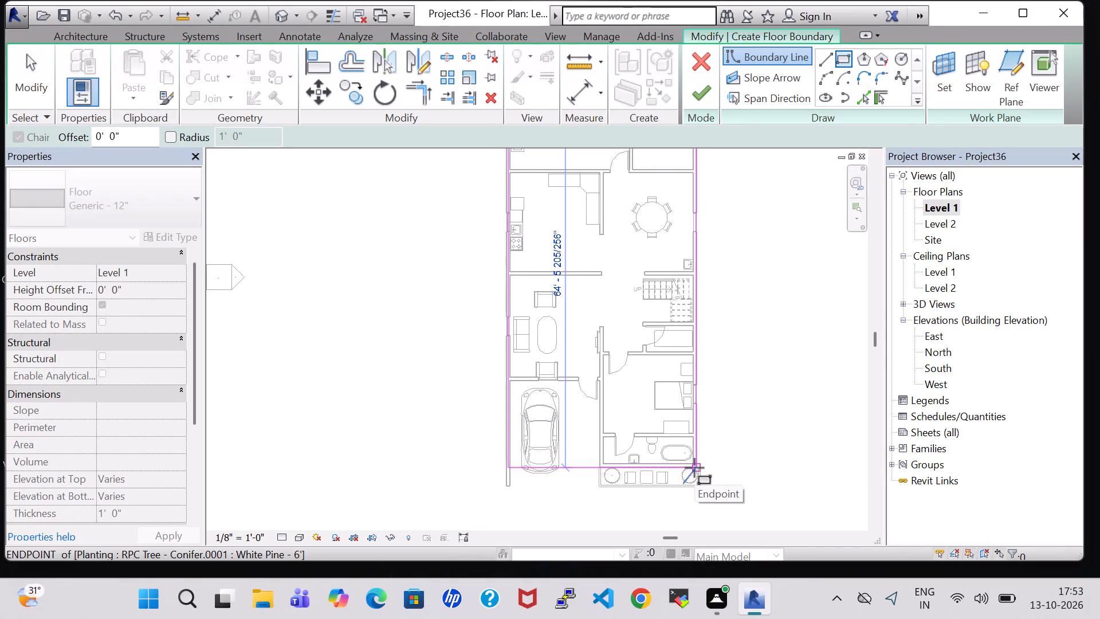
scroll(694, 468, up, 3)
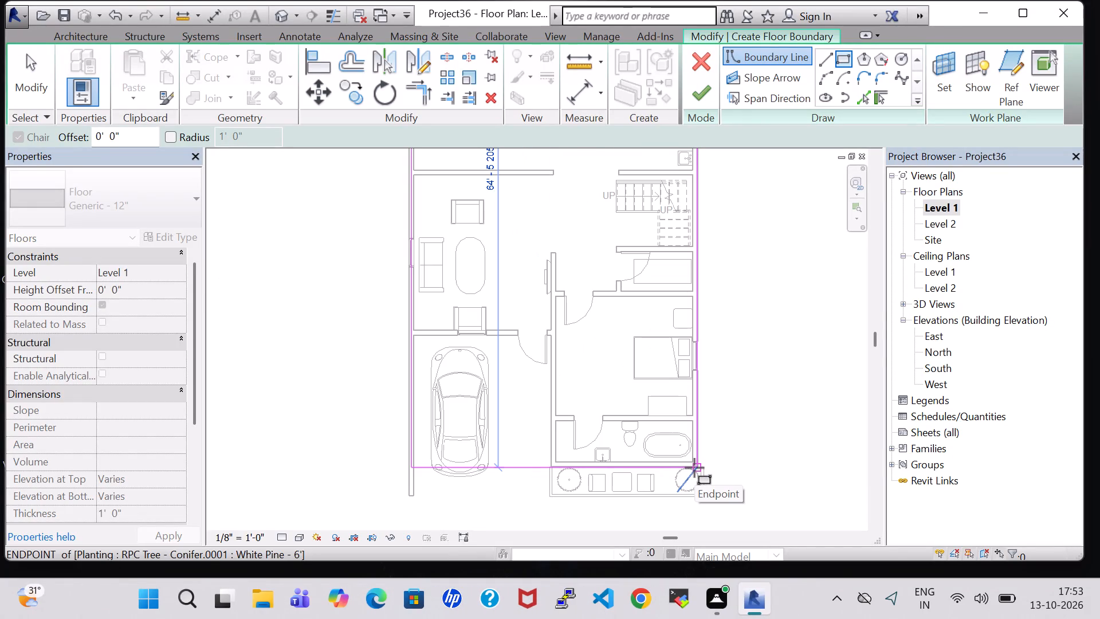
click(694, 468)
click(705, 91)
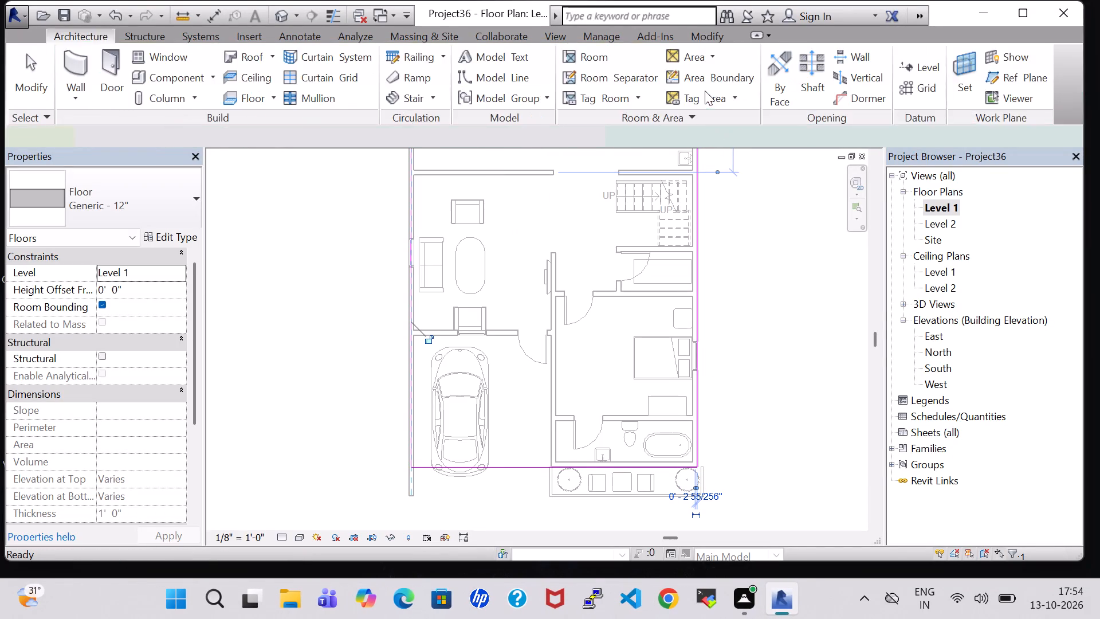
click(761, 269)
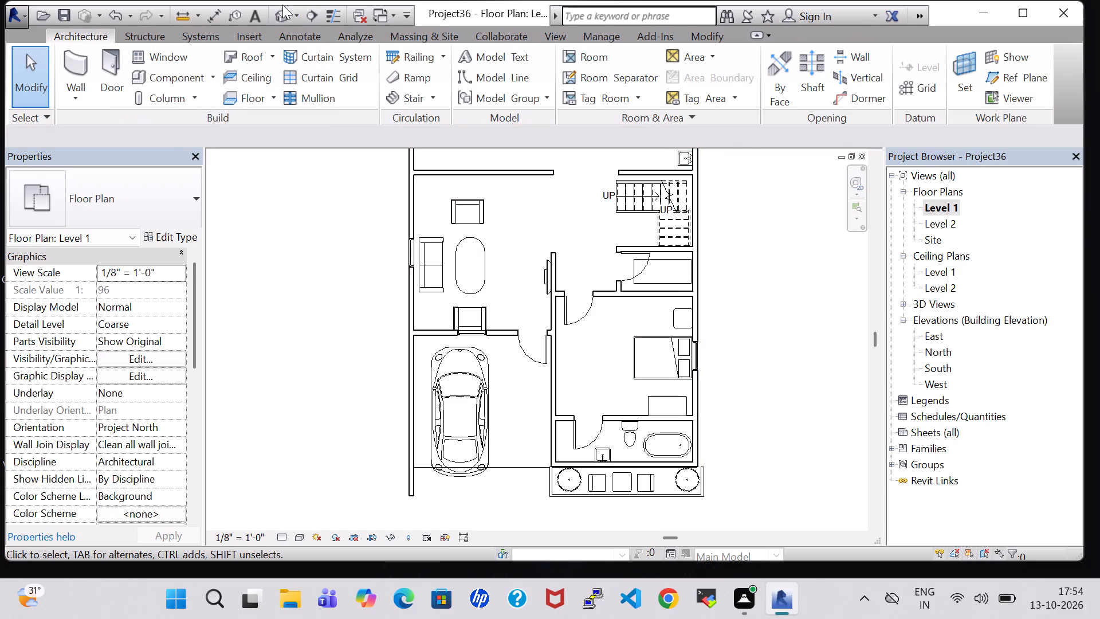
In the 3D view, select the floor at the garage and open its boundary for editing in the Level 1 floor plan.
click(282, 19)
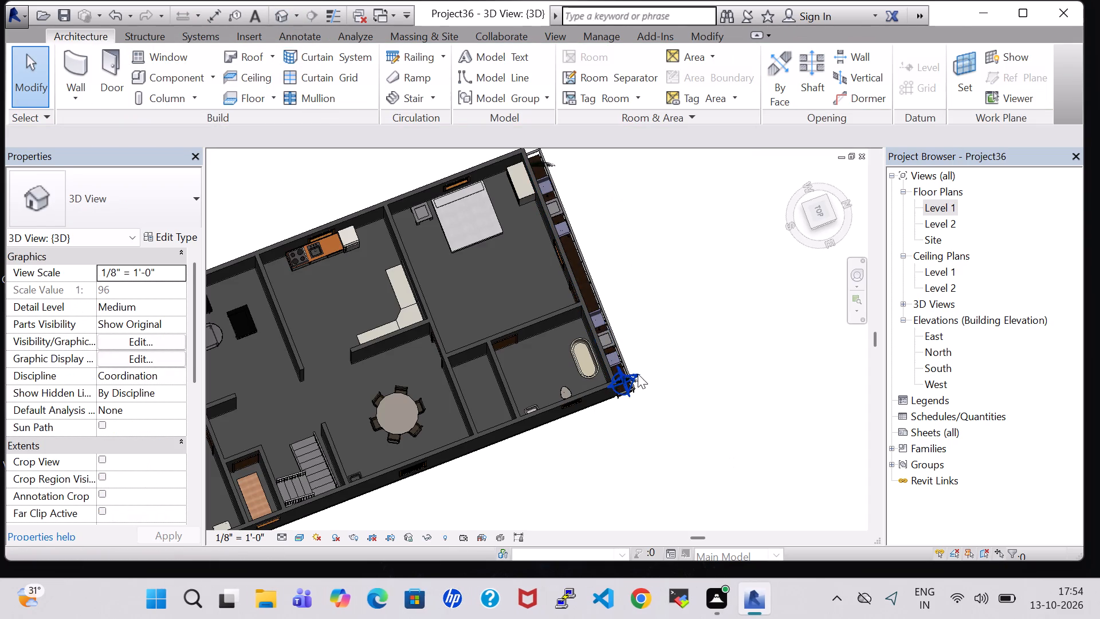
shift+middle_drag(543, 500, 602, 351)
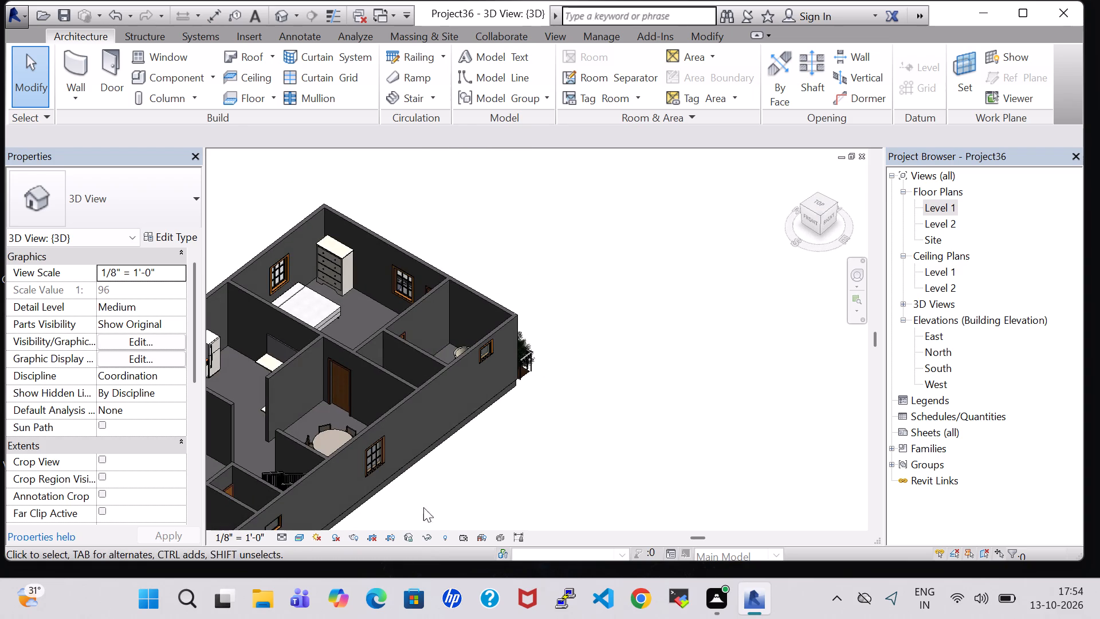
middle_drag(423, 507, 691, 363)
scroll(685, 364, up, 1)
shift+middle_drag(544, 465, 671, 417)
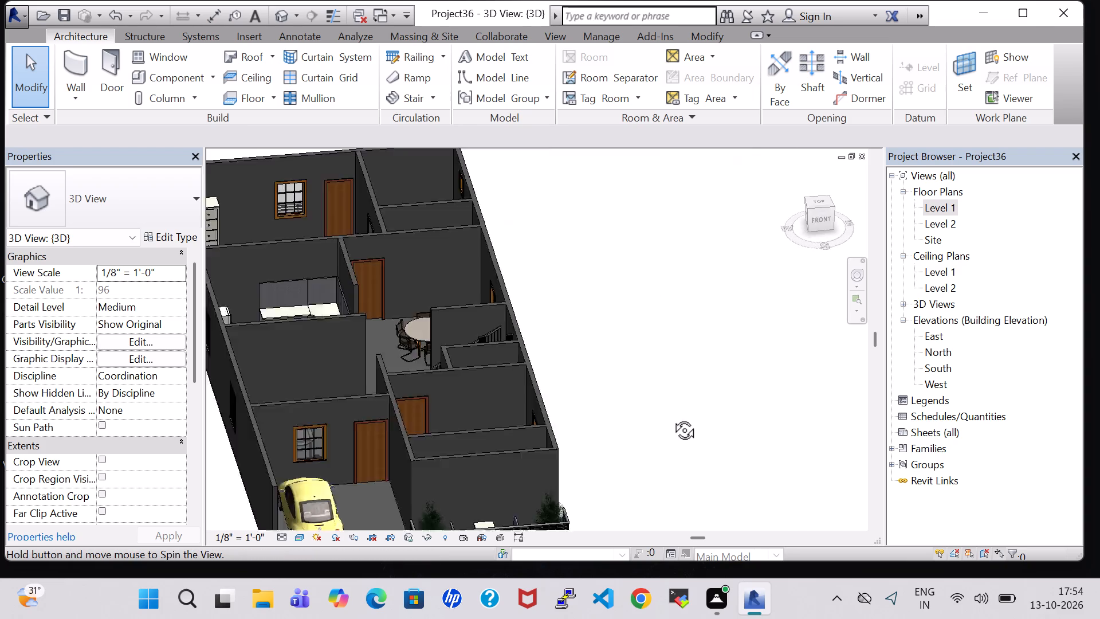
shift+middle_drag(671, 417, 673, 417)
middle_drag(669, 501, 643, 330)
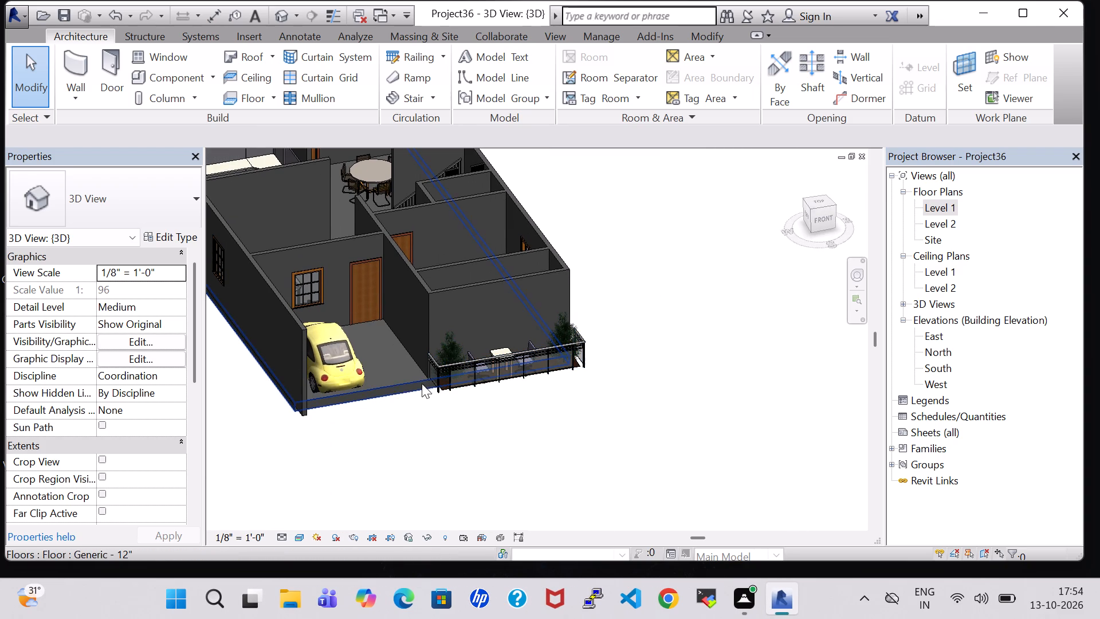
click(399, 382)
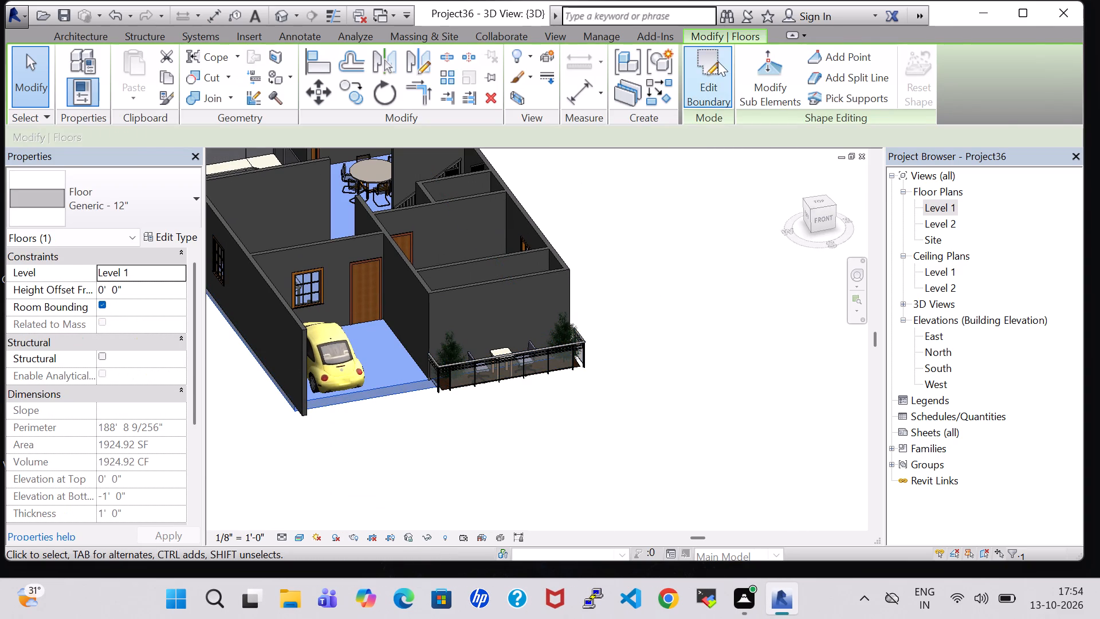
click(718, 61)
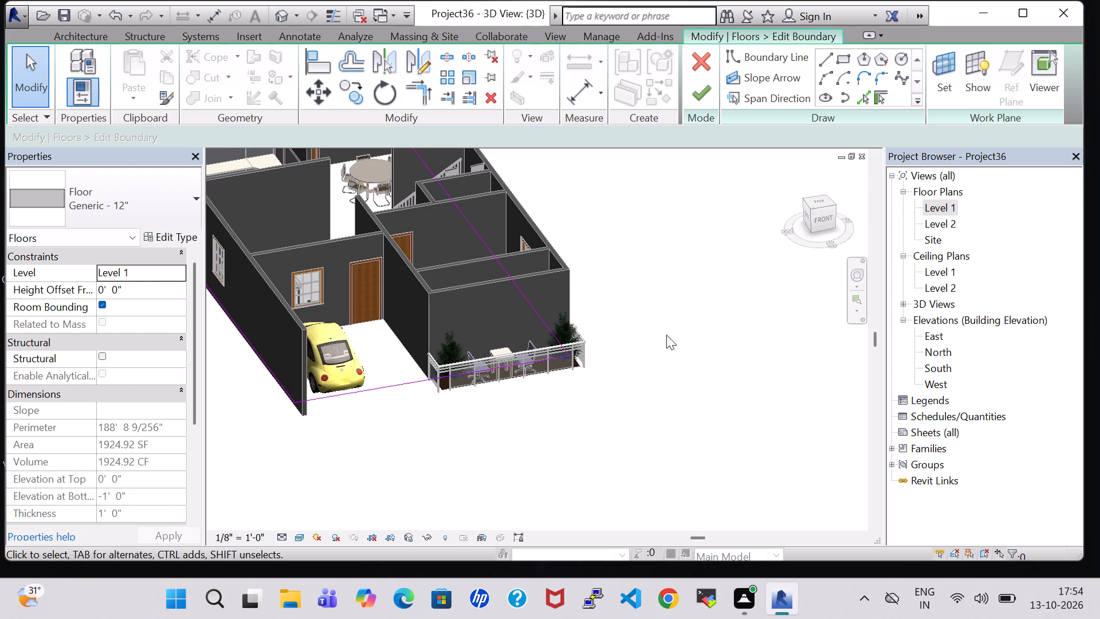
double_click(936, 204)
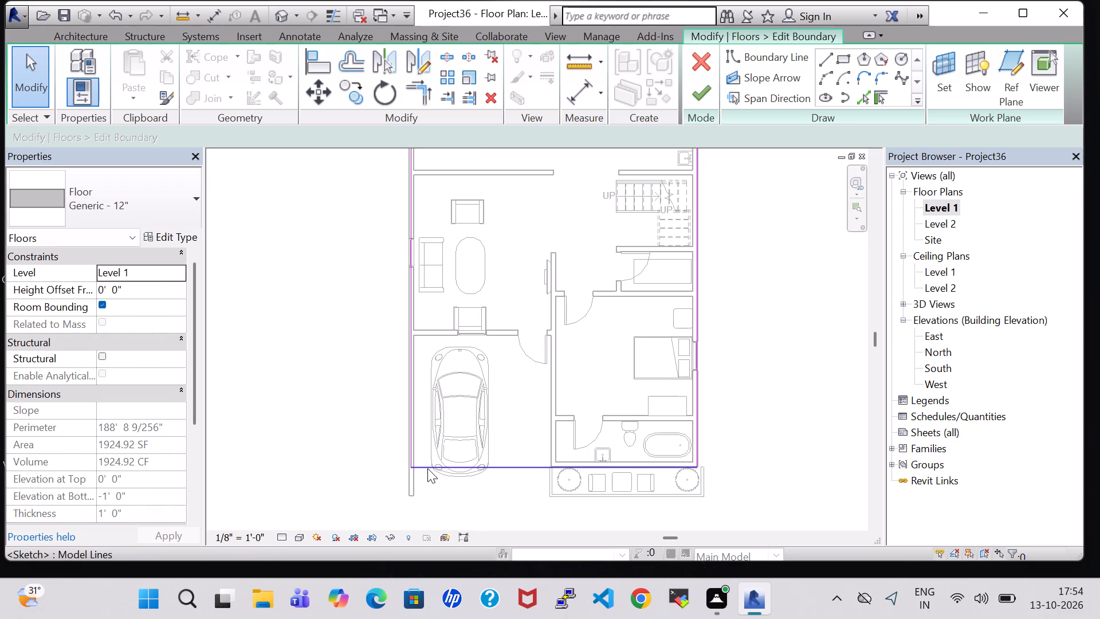
Try to split the south boundary line at the garage's east wall, and delete the whole line.
click(447, 469)
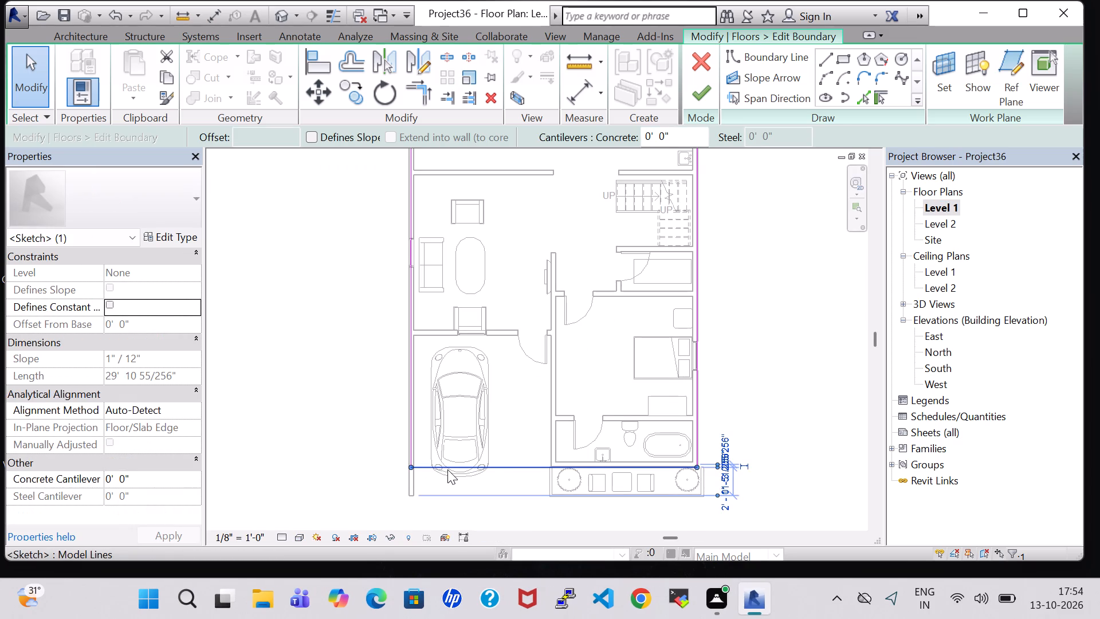
click(476, 49)
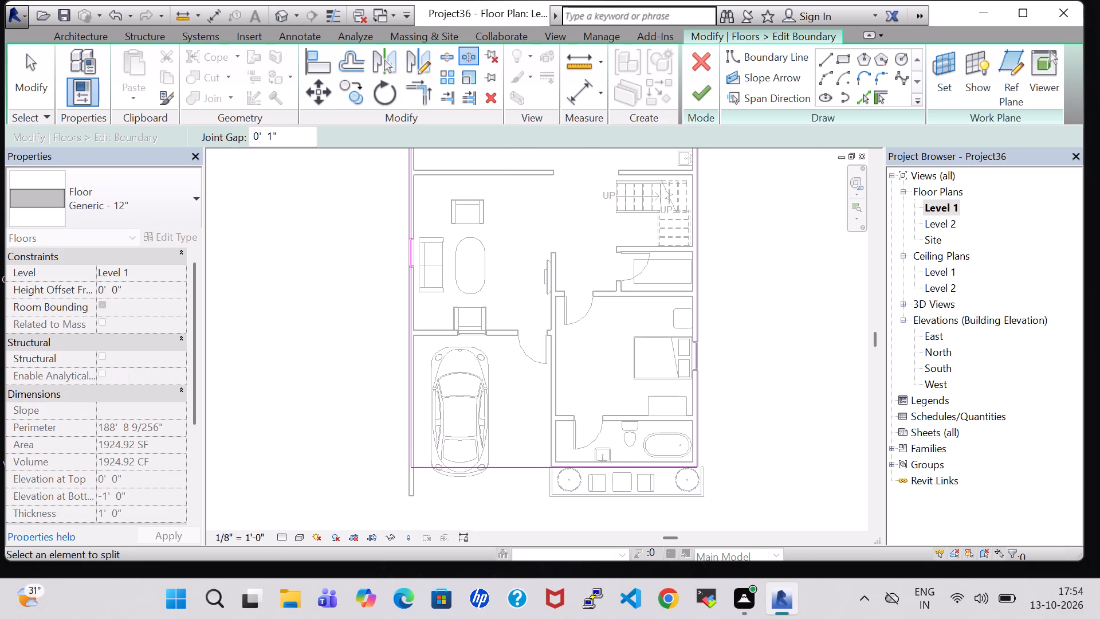
click(547, 467)
click(547, 467)
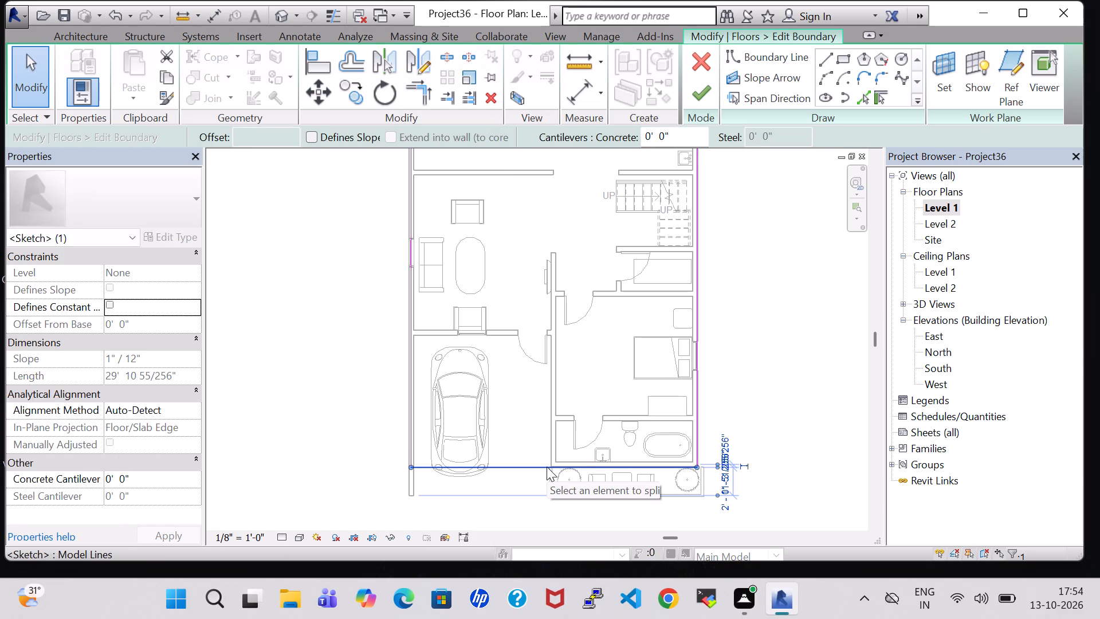
key(Delete)
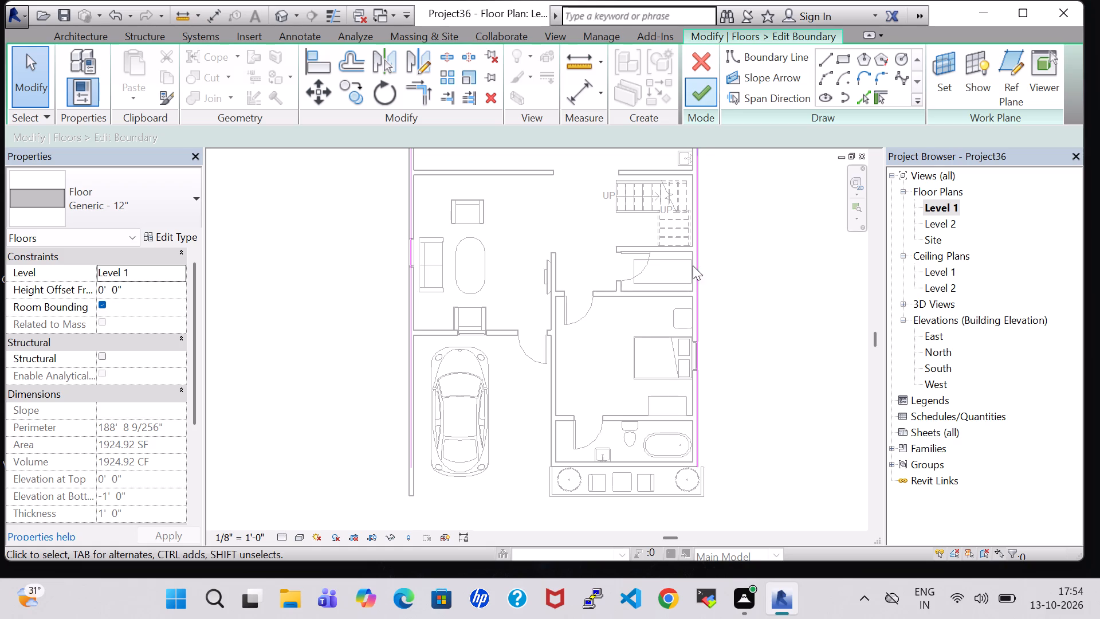
Shorten the west boundary line by nudging its south end north to the garage's north wall.
click(407, 467)
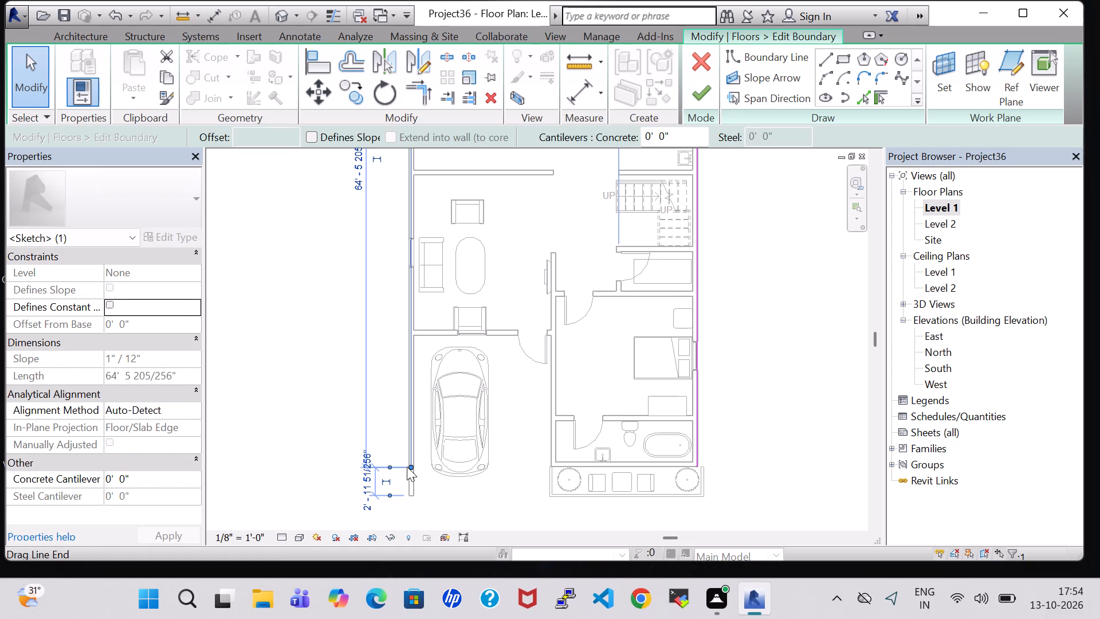
key(Up)
key(Up)
key(Up)
key(Up)
key(Up)
key(Up)
key(Up)
key(Up)
key(Up)
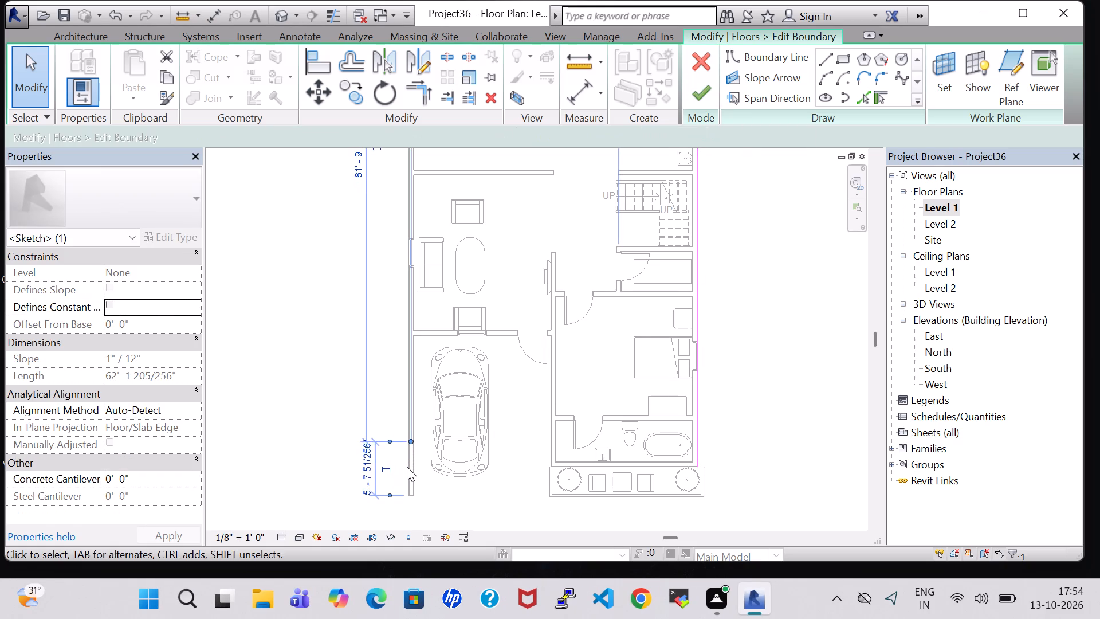
key(Up)
key(Up)
key(Up)
middle_drag(407, 467, 426, 541)
scroll(429, 504, down, 2)
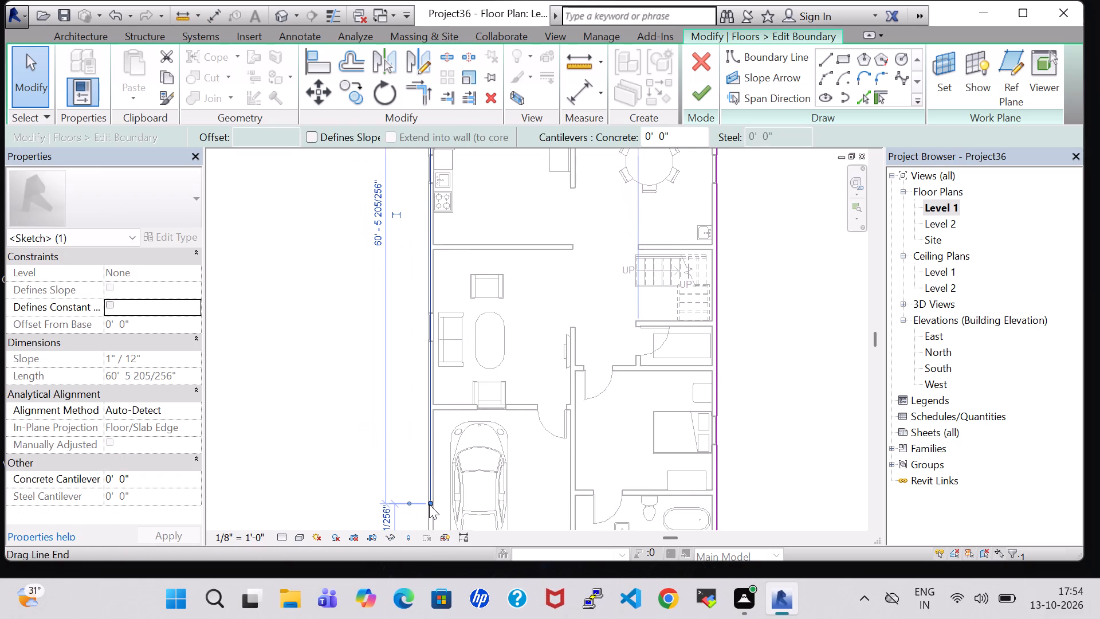
scroll(429, 504, down, 2)
key(Up)
key(Up)
key(Up)
key(Up)
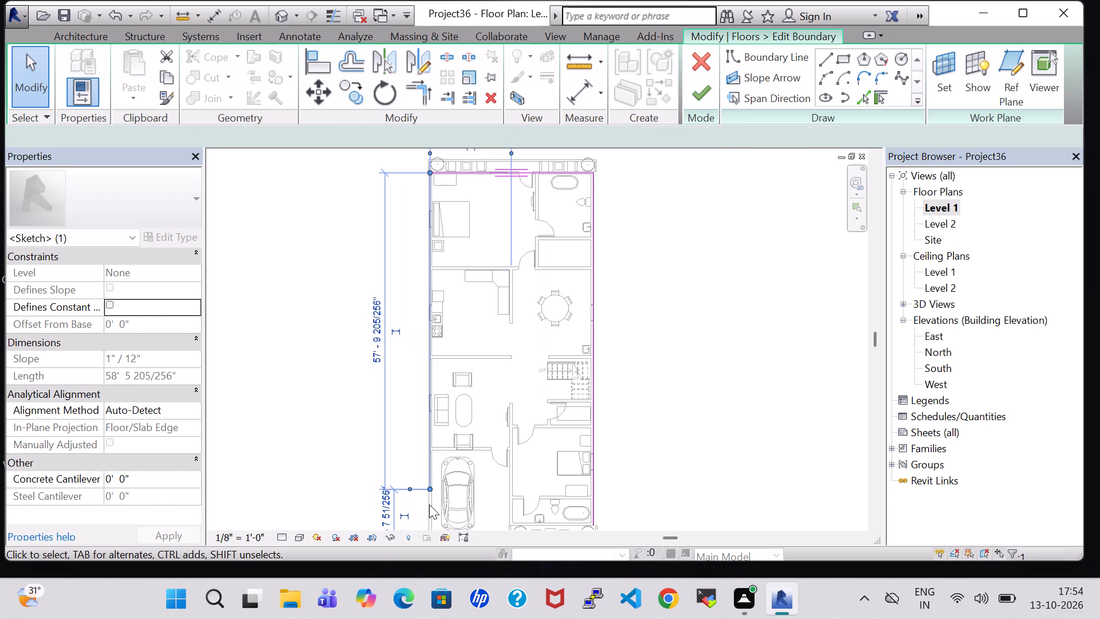
key(Up)
key(Up)
key(Up)
key(Up)
key(Up)
key(Up)
key(Up)
key(Up)
key(Up)
key(Up)
key(Up)
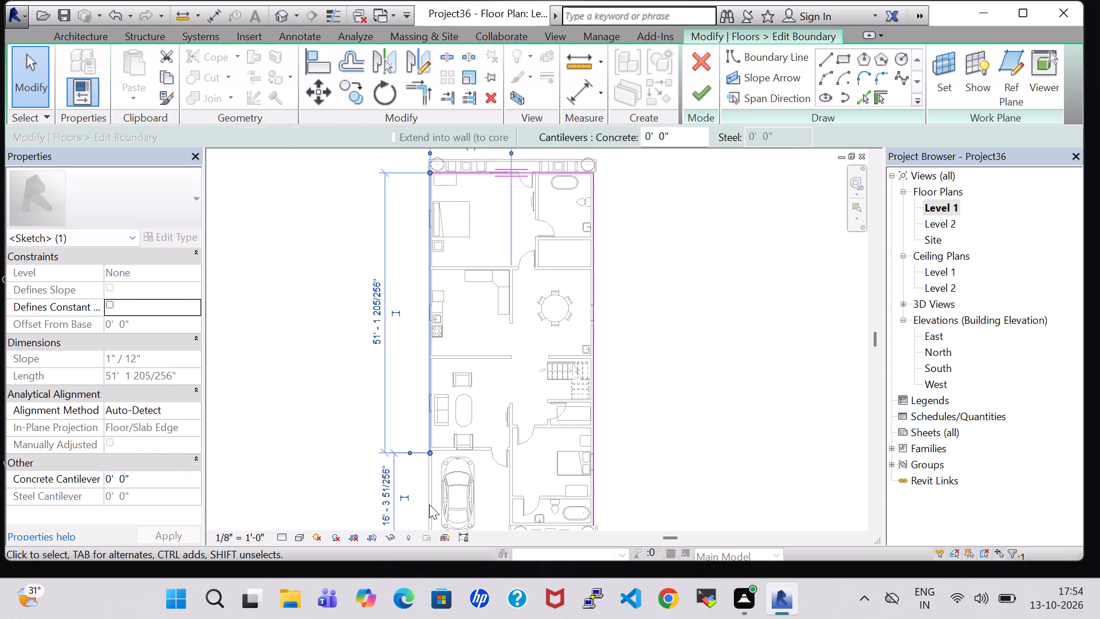
click(718, 389)
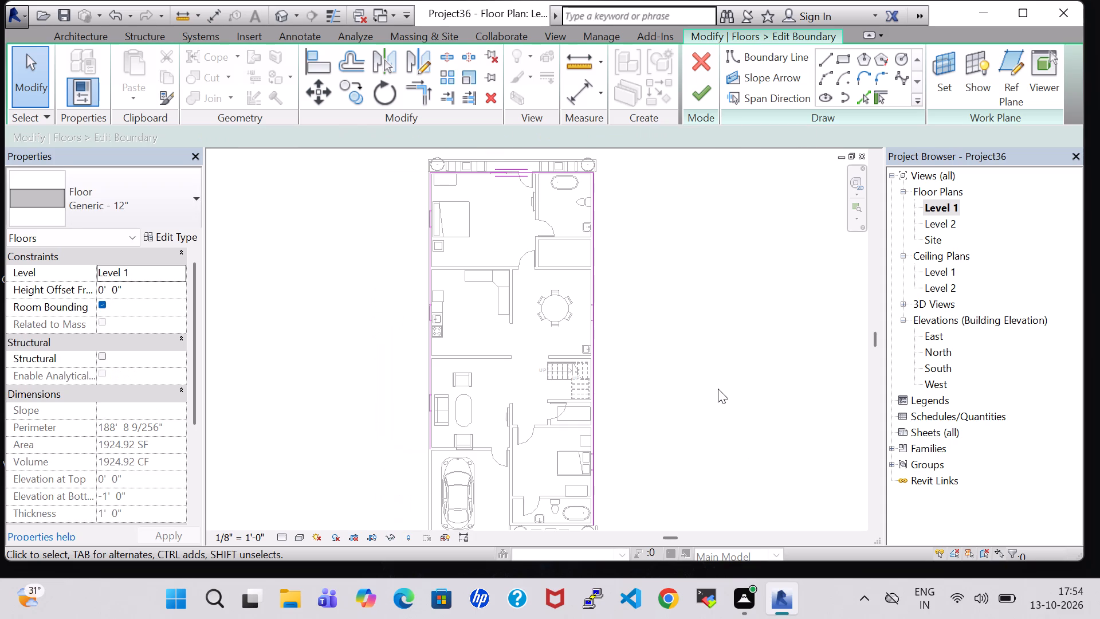
Draw boundary lines about 14'-9" east along the garage's north wall, 14'-1" south along its east wall and 15'-4" east, closing and finishing the floor.
click(825, 61)
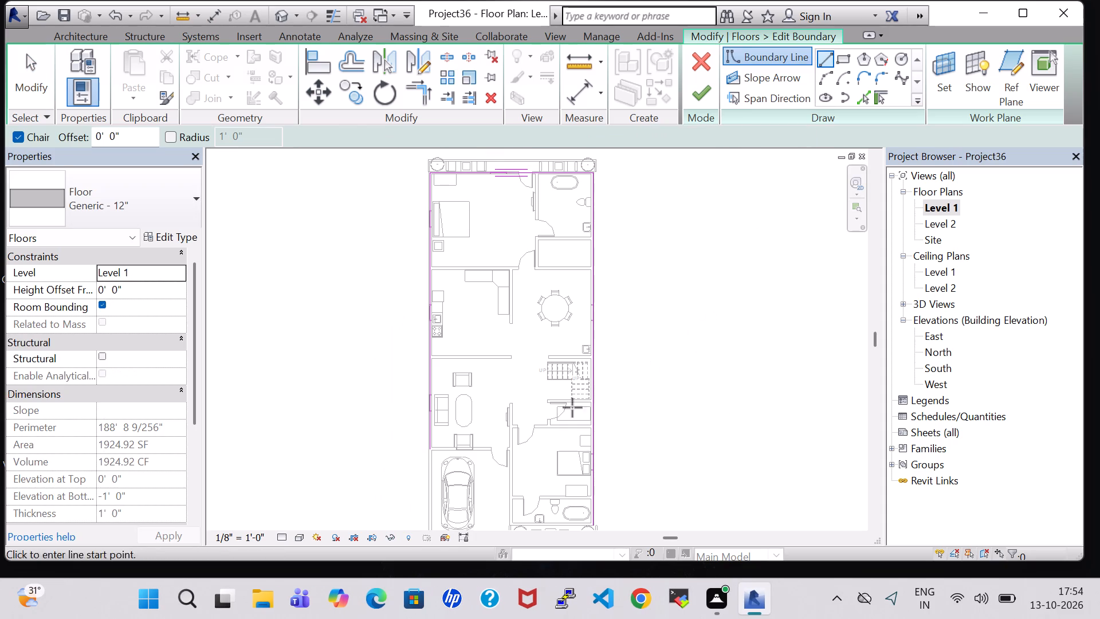
click(431, 449)
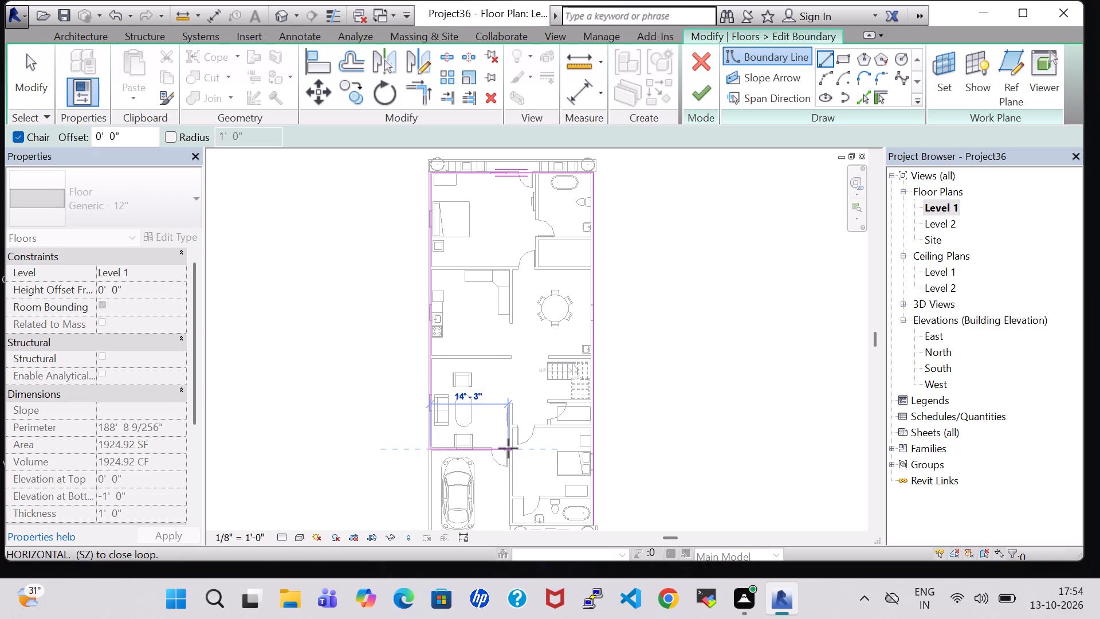
scroll(514, 450, up, 7)
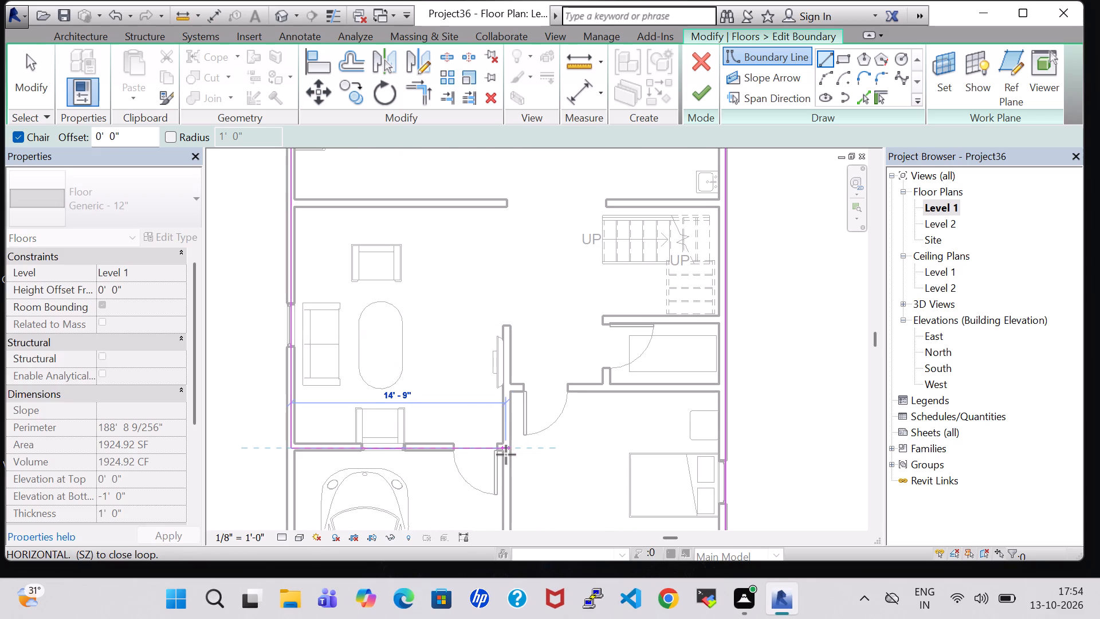
click(502, 452)
middle_drag(506, 500, 524, 350)
scroll(506, 500, up, 1)
scroll(524, 350, down, 1)
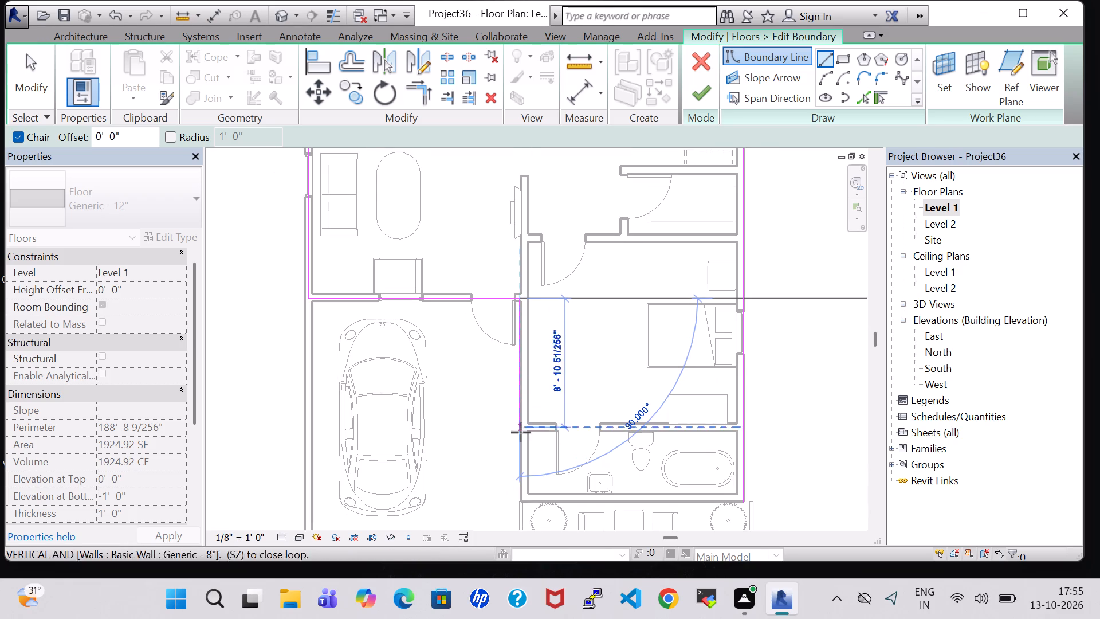
click(521, 503)
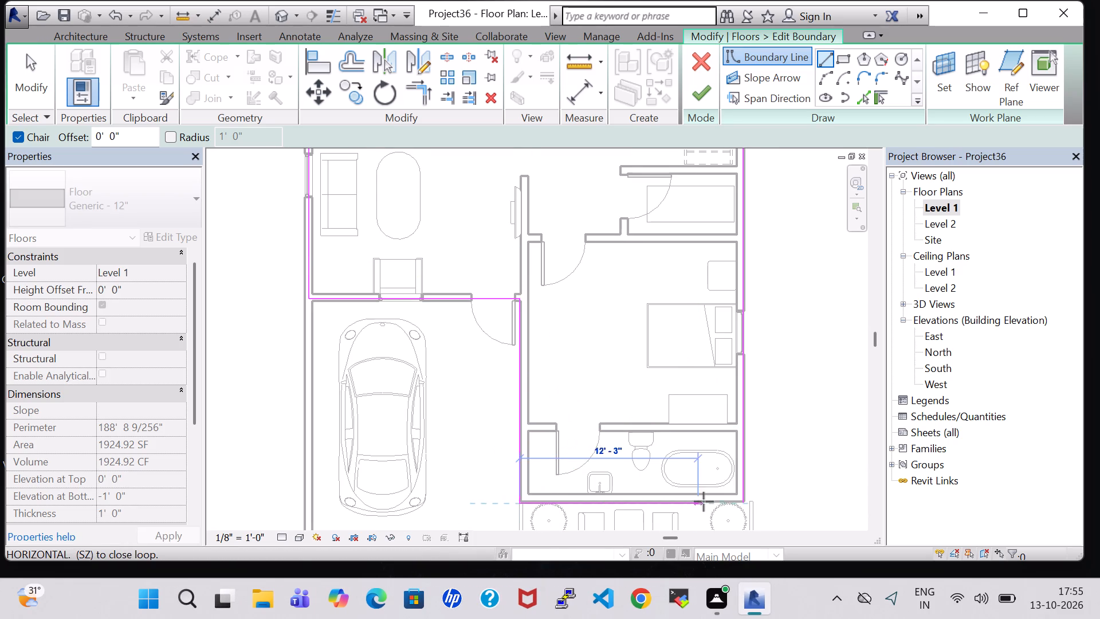
click(741, 500)
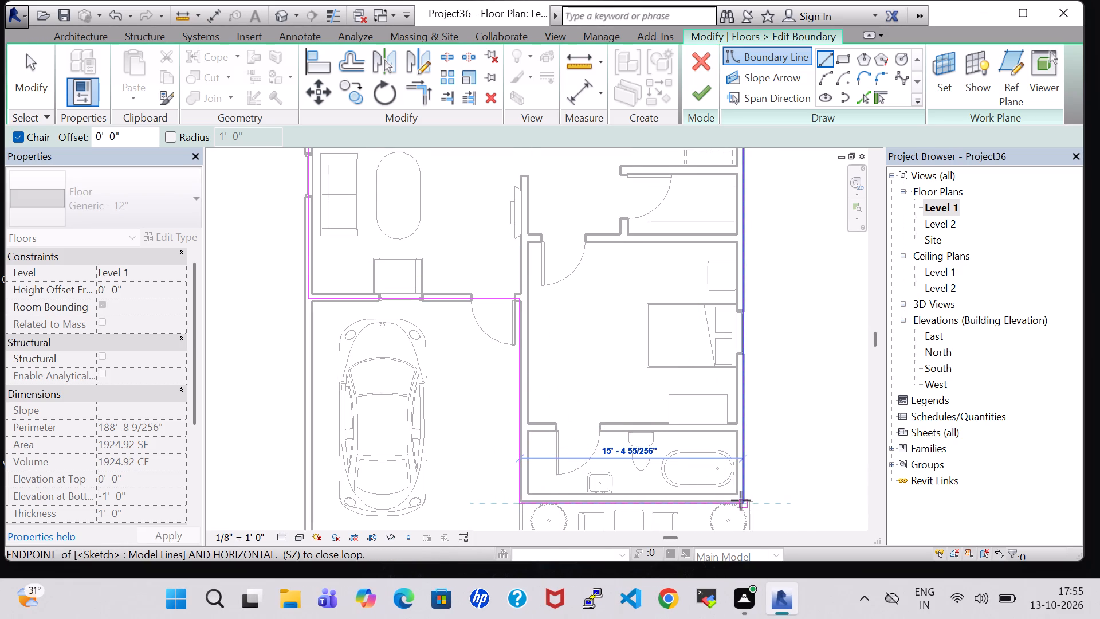
click(697, 95)
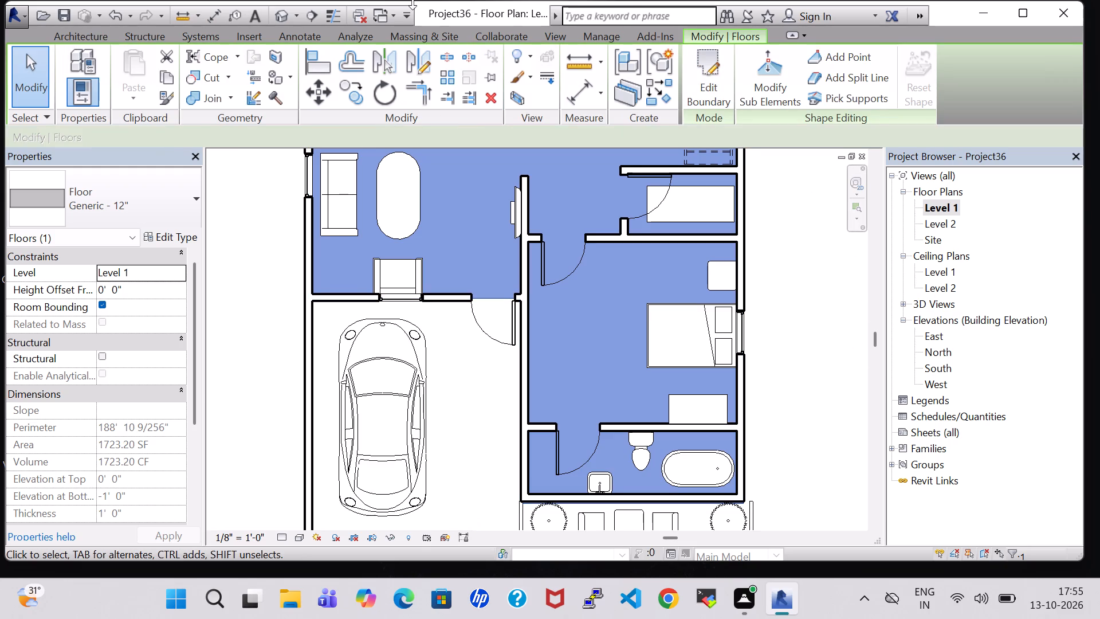
Create a garage toposurface in Level 1 at elevation 0' 0" from its two north corners, the terrace railing's southwest corner and the west wall's south end.
click(281, 19)
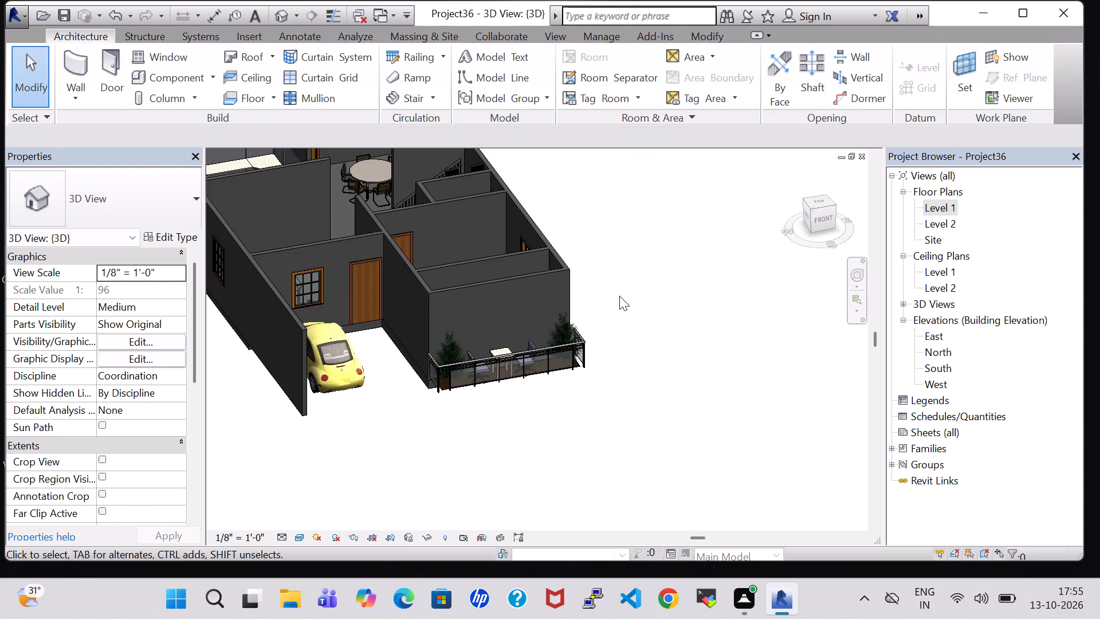
shift+middle_drag(628, 273, 630, 418)
shift+middle_drag(634, 499, 601, 467)
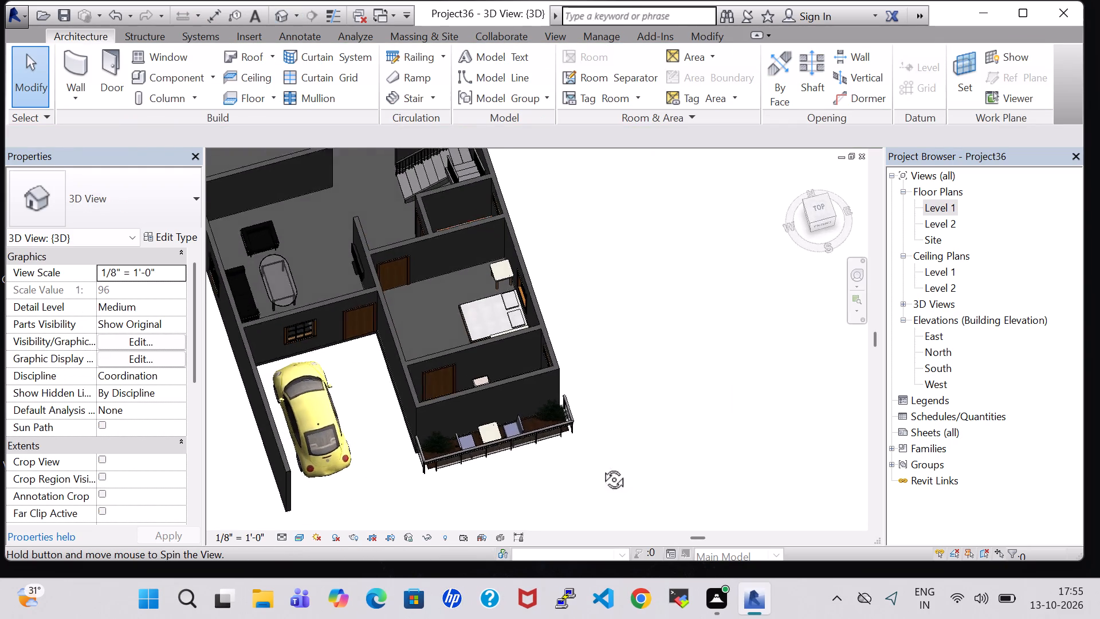
shift+middle_drag(601, 467, 589, 342)
shift+middle_drag(386, 404, 399, 467)
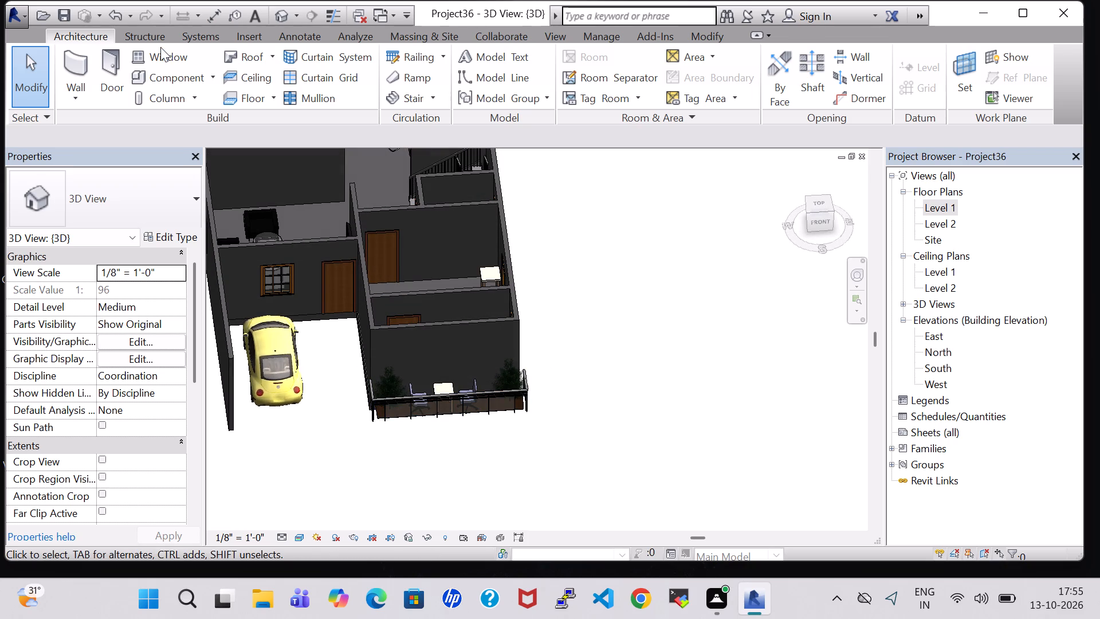
click(404, 34)
click(413, 66)
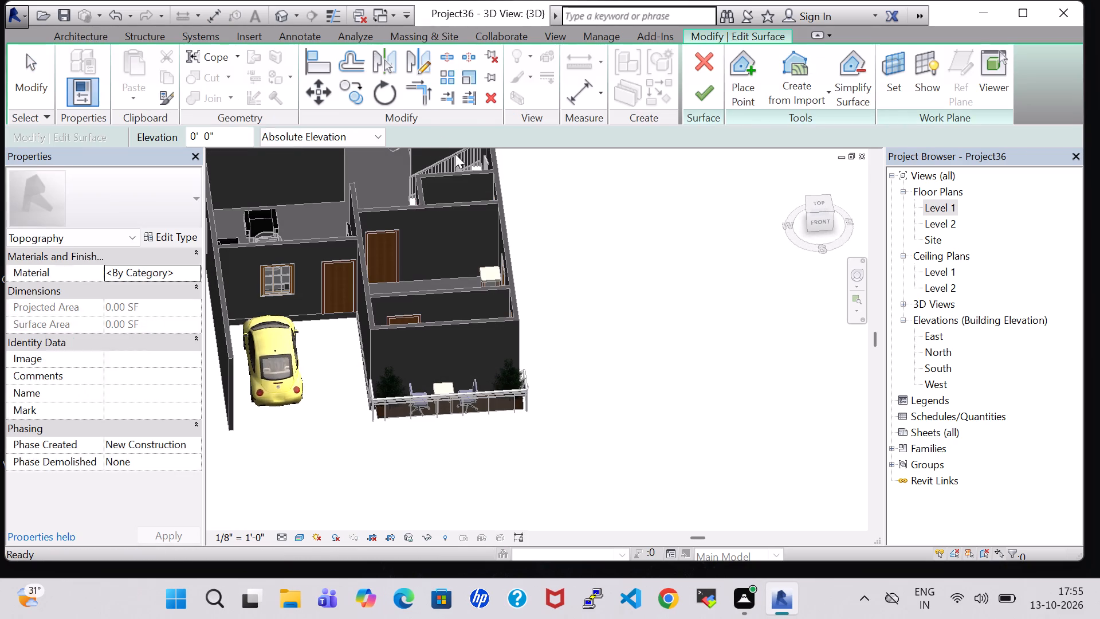
double_click(942, 206)
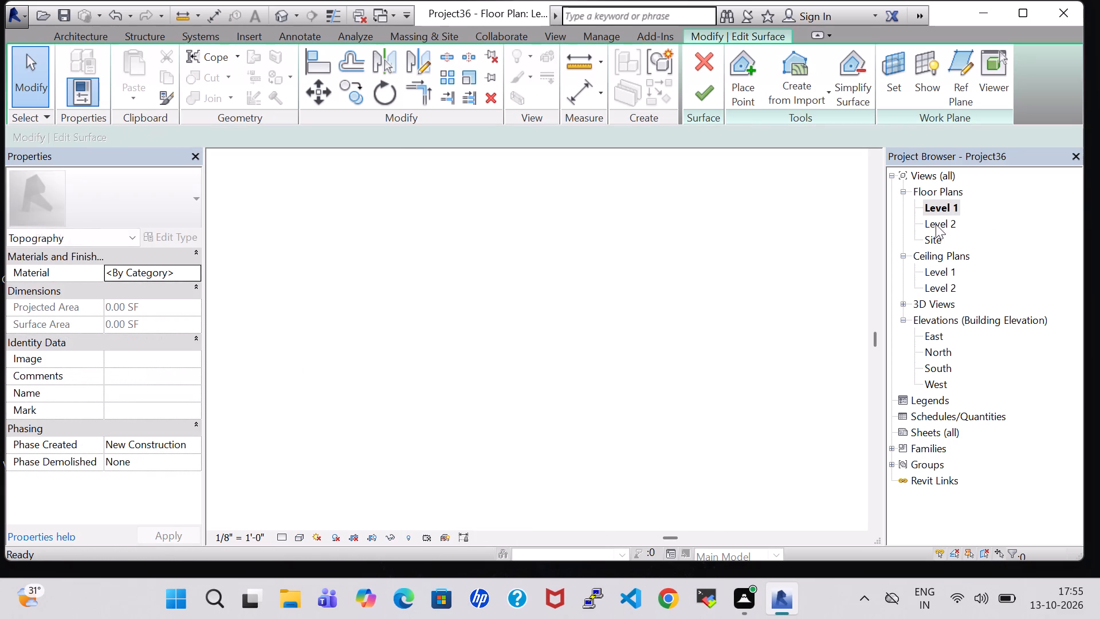
click(748, 65)
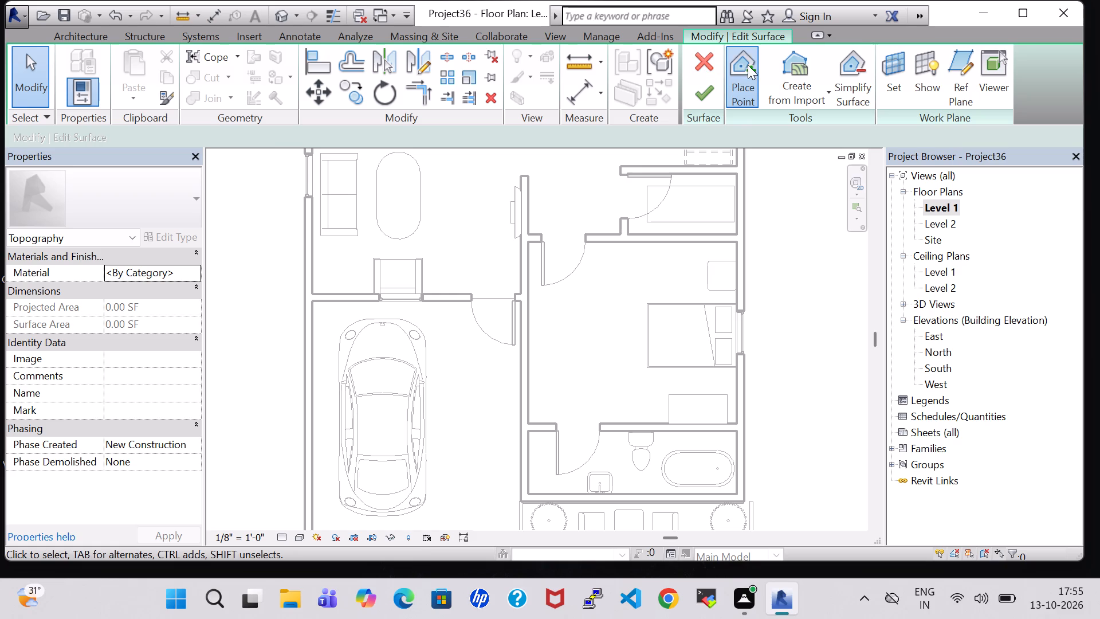
click(315, 307)
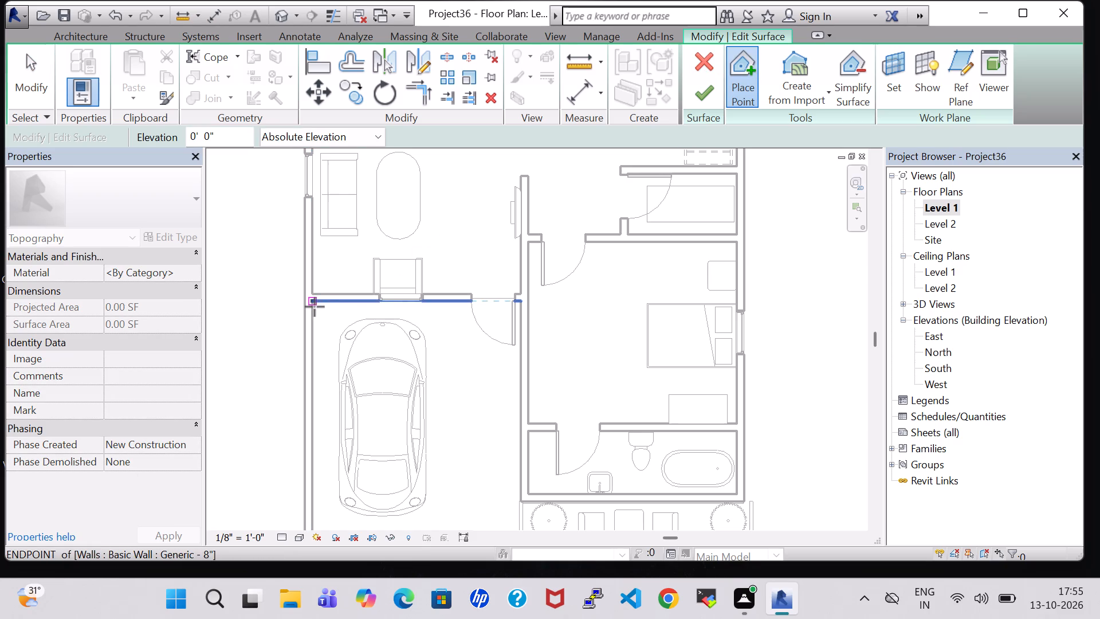
click(521, 303)
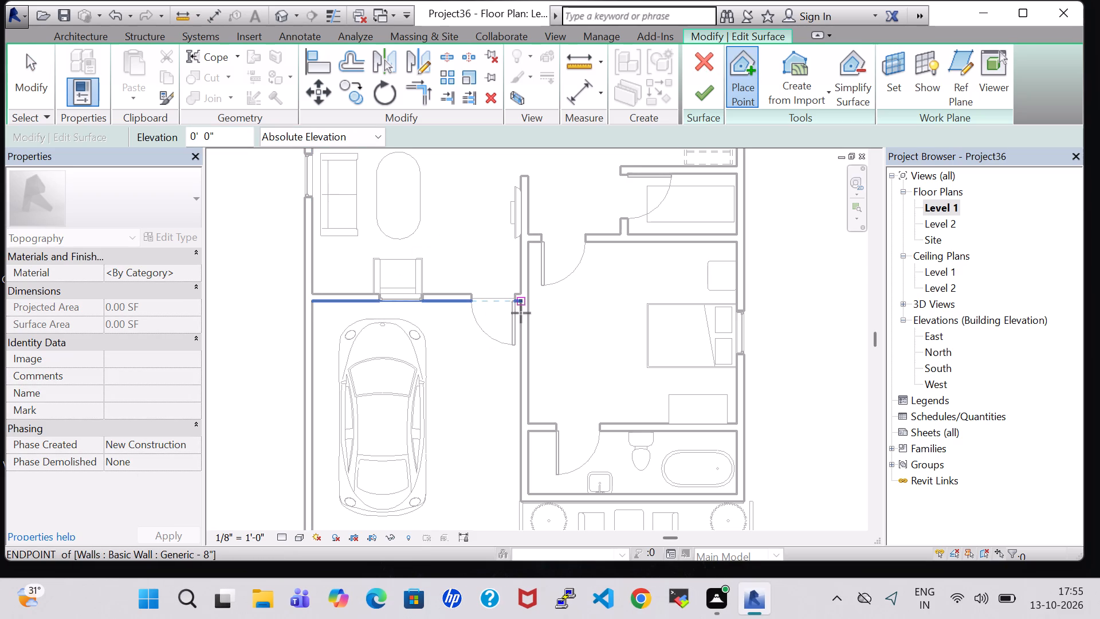
middle_drag(478, 421, 493, 267)
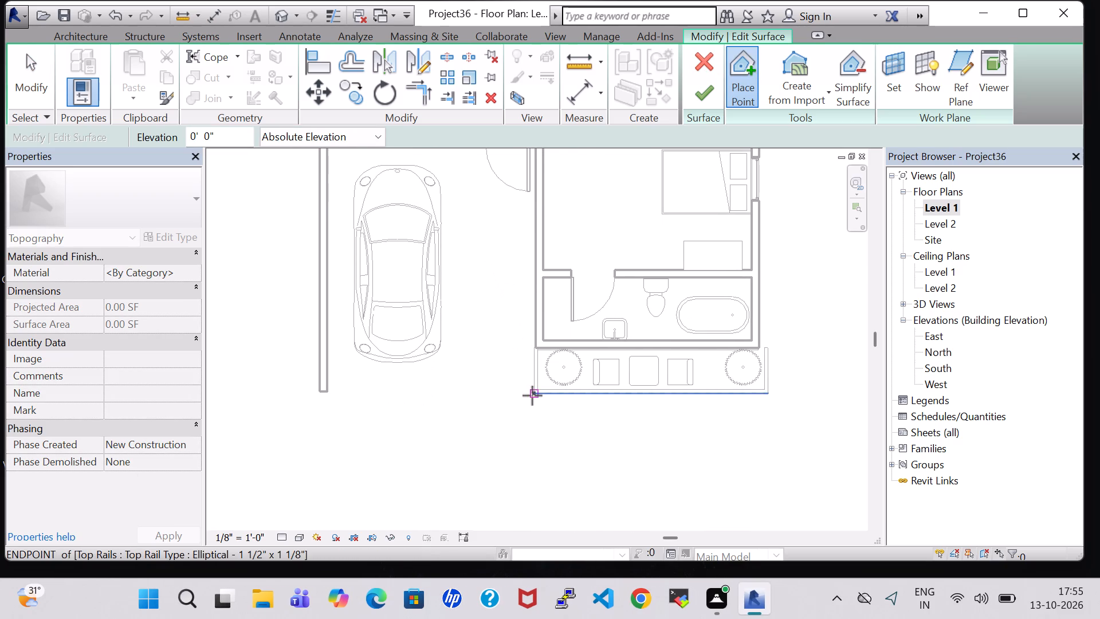
click(532, 395)
click(330, 393)
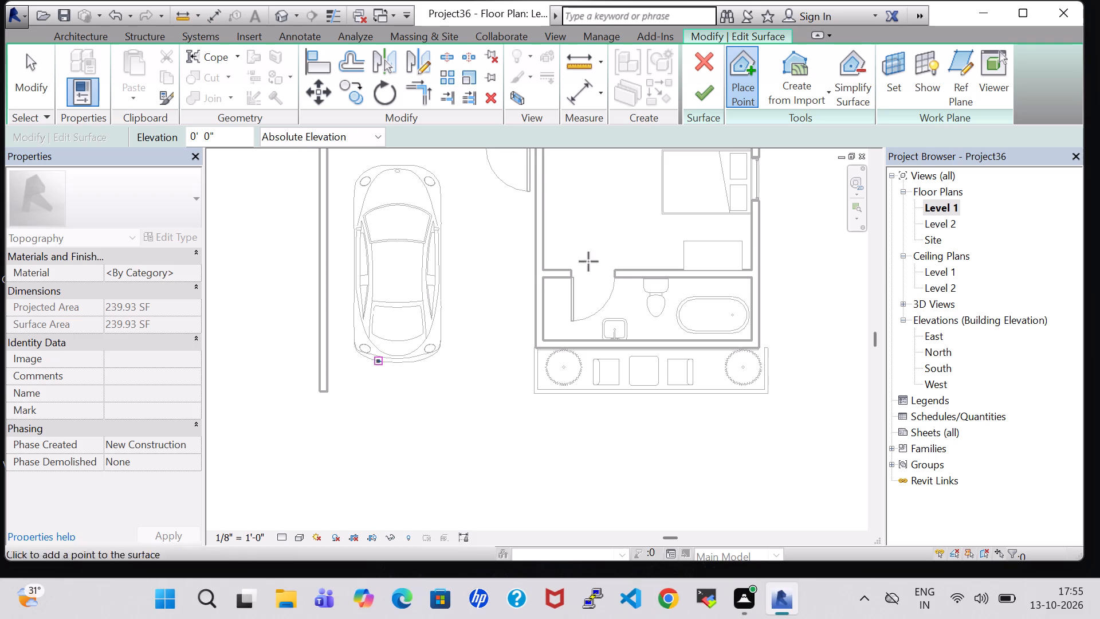
click(704, 87)
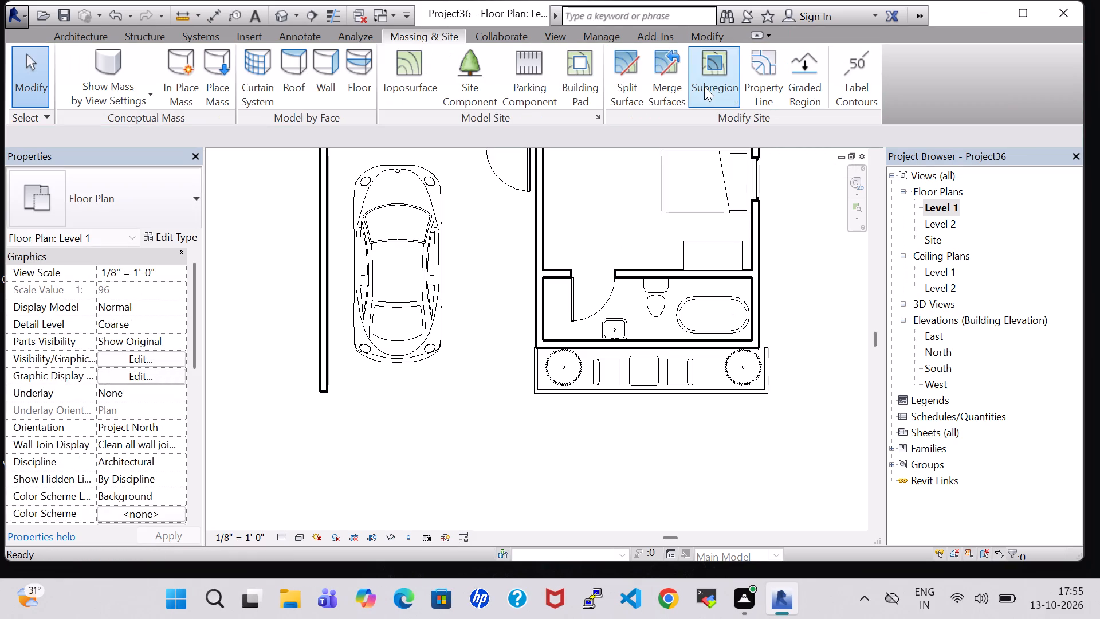
In the 3D view, edit the garage toposurface and move its southeast boundary point to the southwest corner of the front terrace's surface.
click(269, 10)
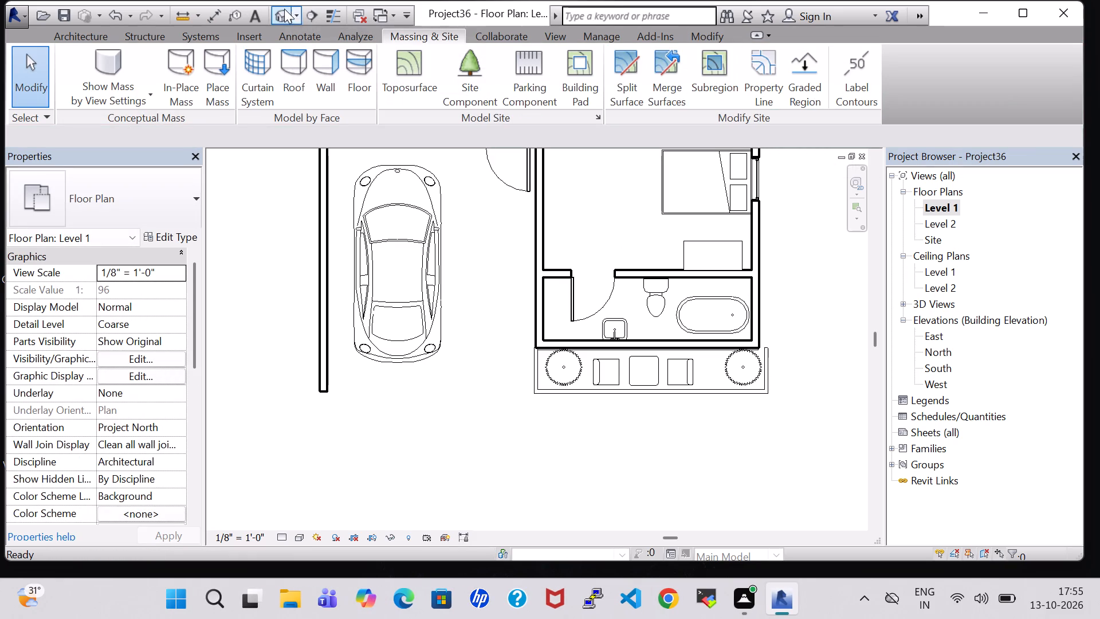
click(280, 7)
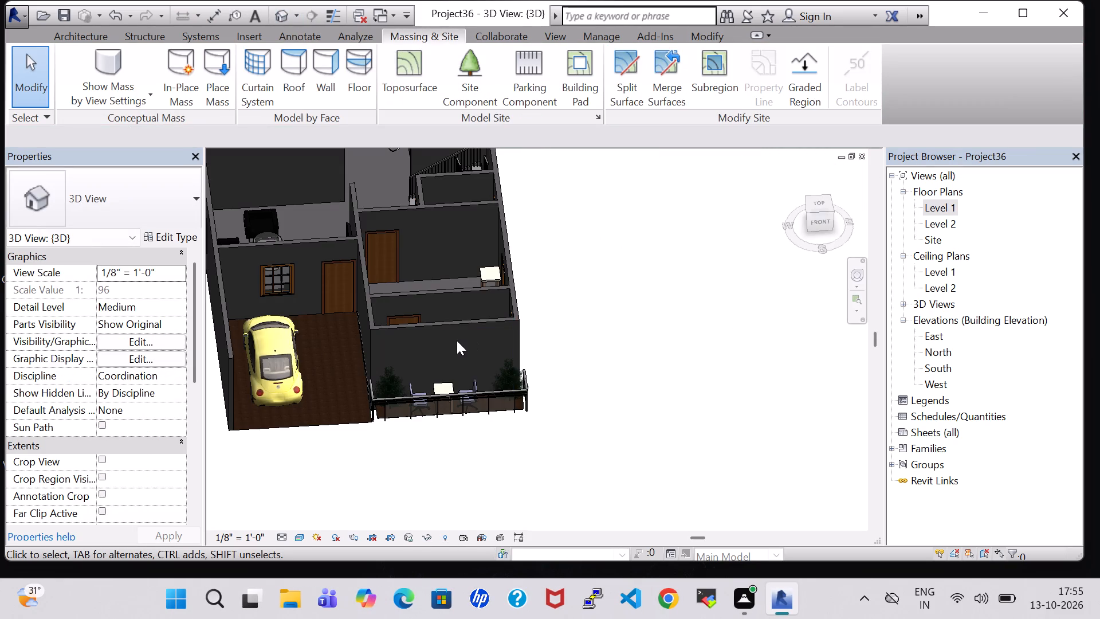
scroll(457, 340, up, 6)
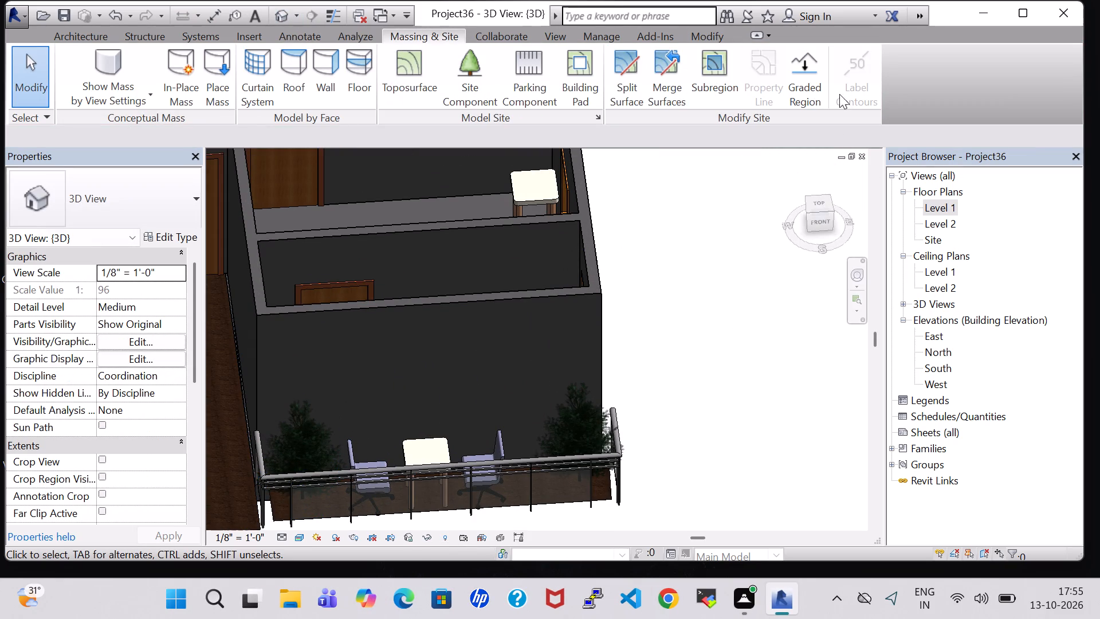
click(256, 513)
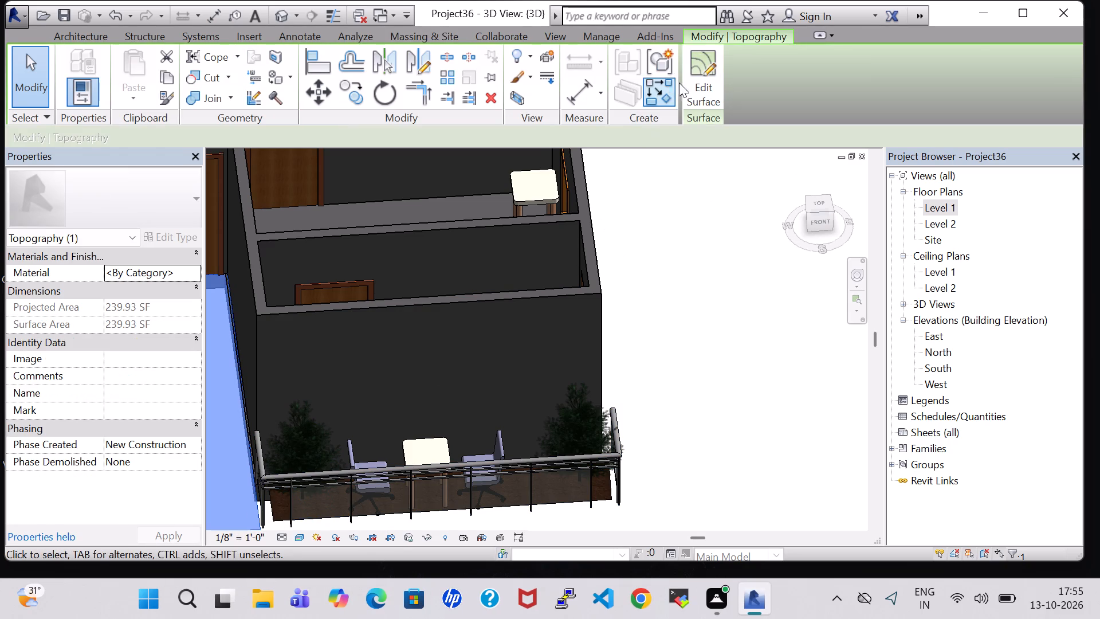
click(696, 81)
middle_drag(683, 358, 683, 267)
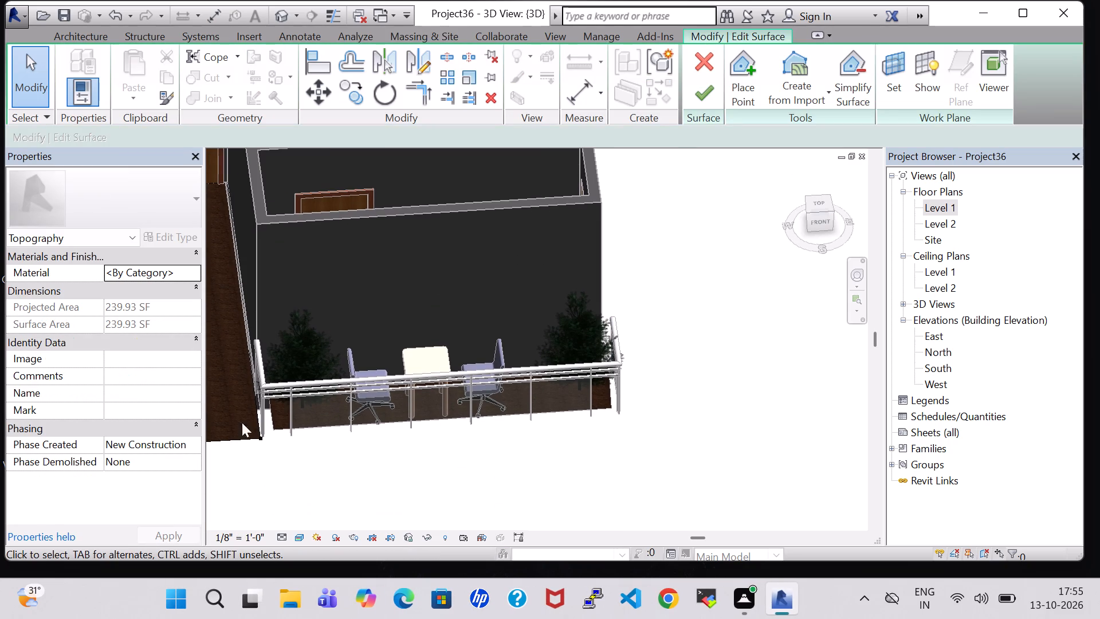
drag(261, 438, 280, 432)
scroll(246, 424, up, 7)
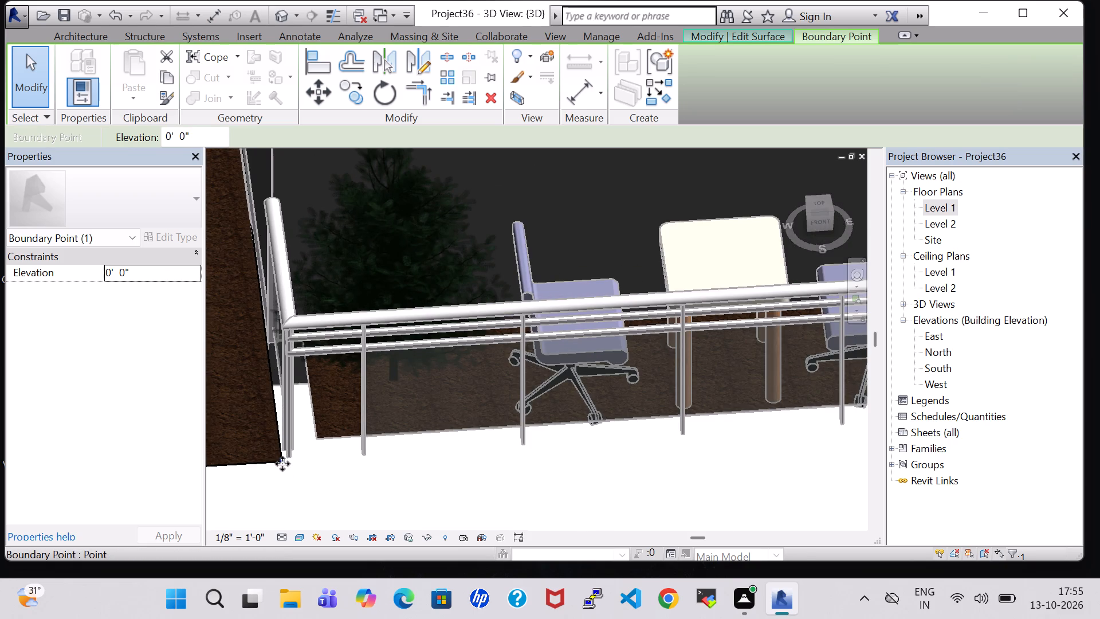
click(282, 464)
drag(282, 464, 307, 456)
double_click(307, 456)
drag(307, 453, 321, 433)
scroll(319, 451, down, 6)
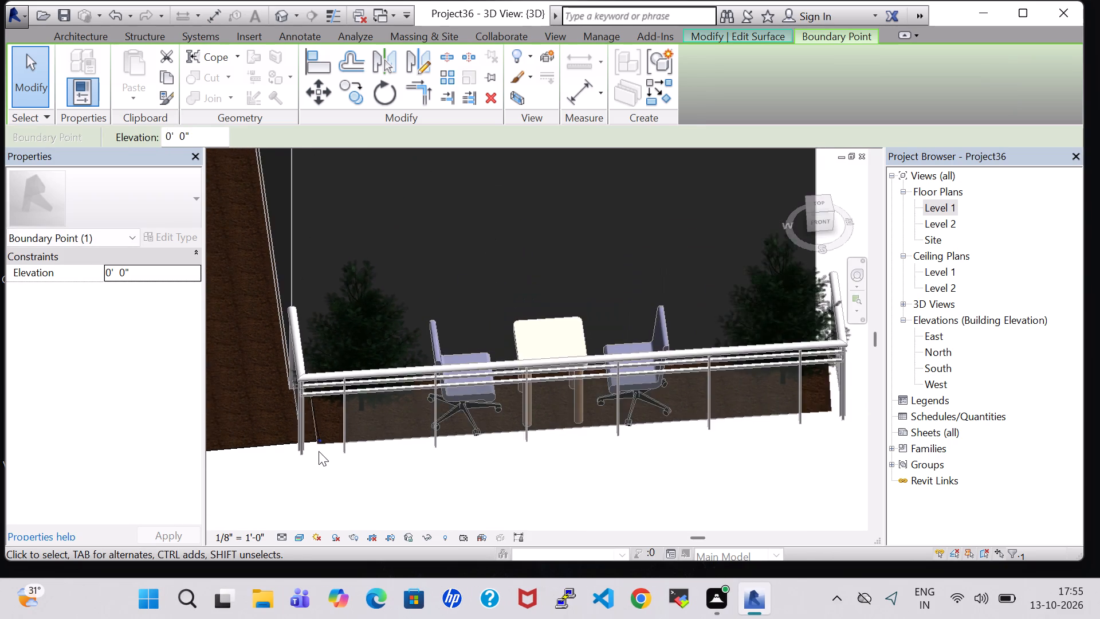
scroll(319, 451, down, 2)
click(634, 258)
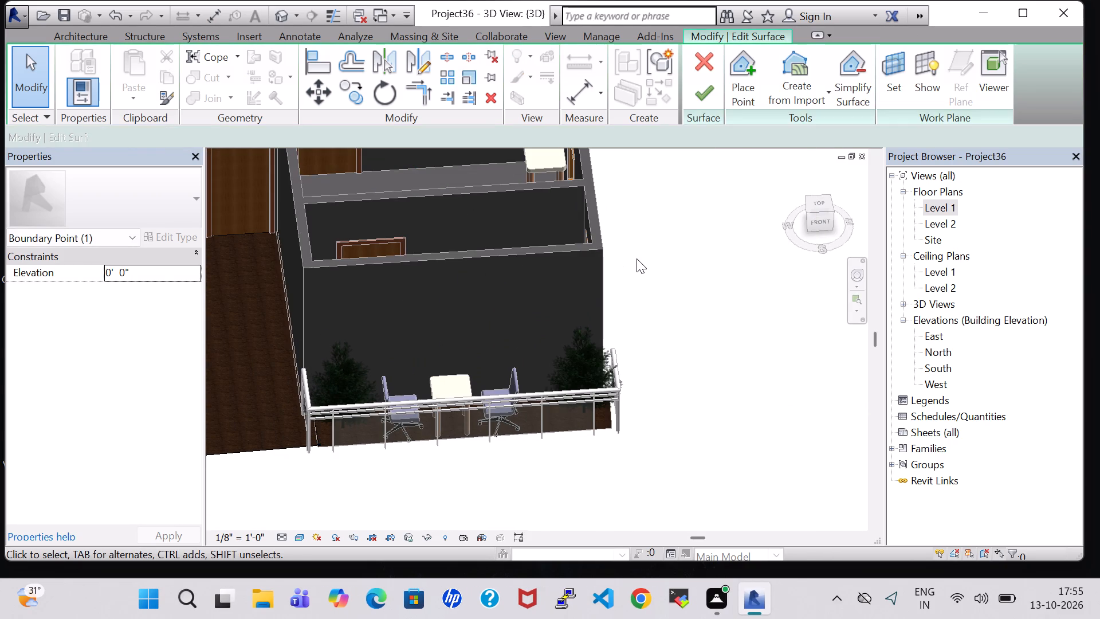
click(714, 86)
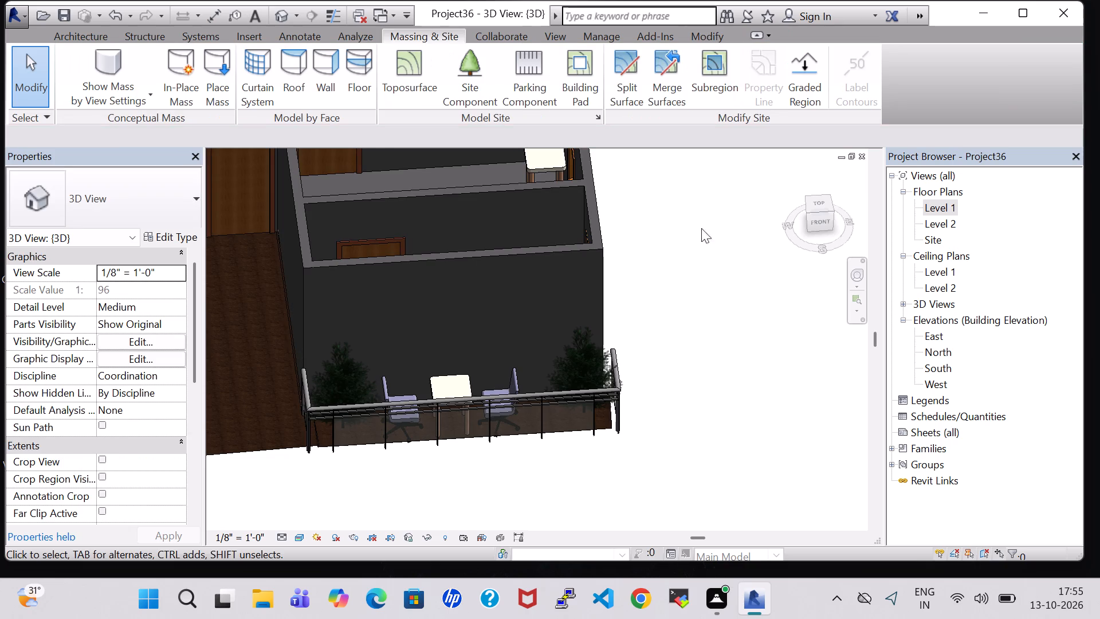
Inspect the garage surface, its junction with the front terrace, and the whole house from above and from the front in 3D.
shift+middle_drag(692, 323, 676, 417)
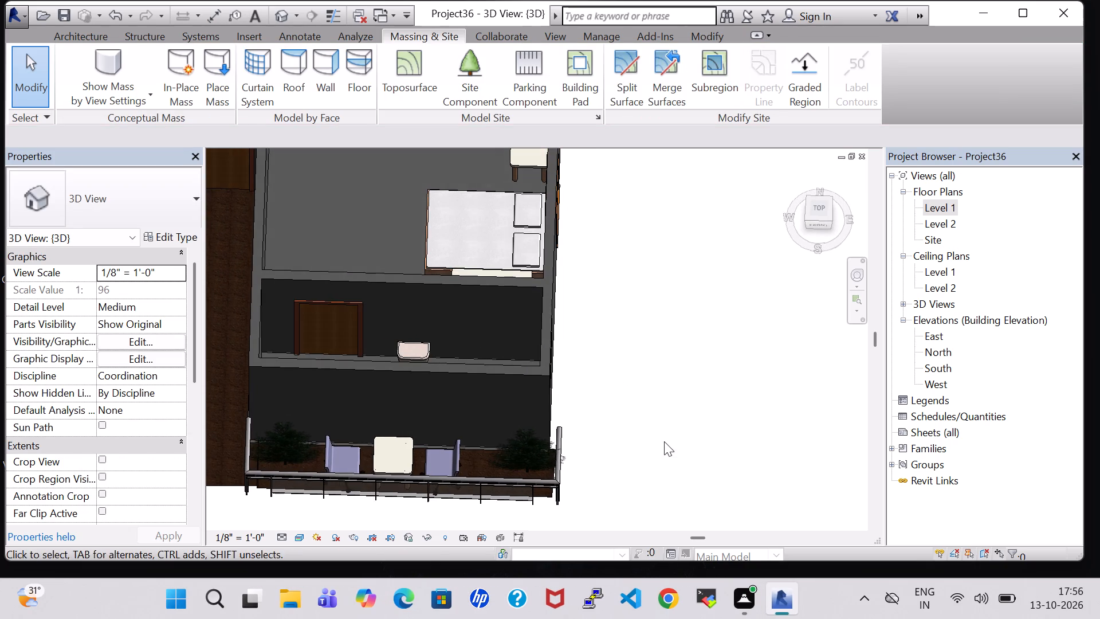
middle_drag(664, 441, 776, 284)
shift+middle_drag(342, 345, 367, 404)
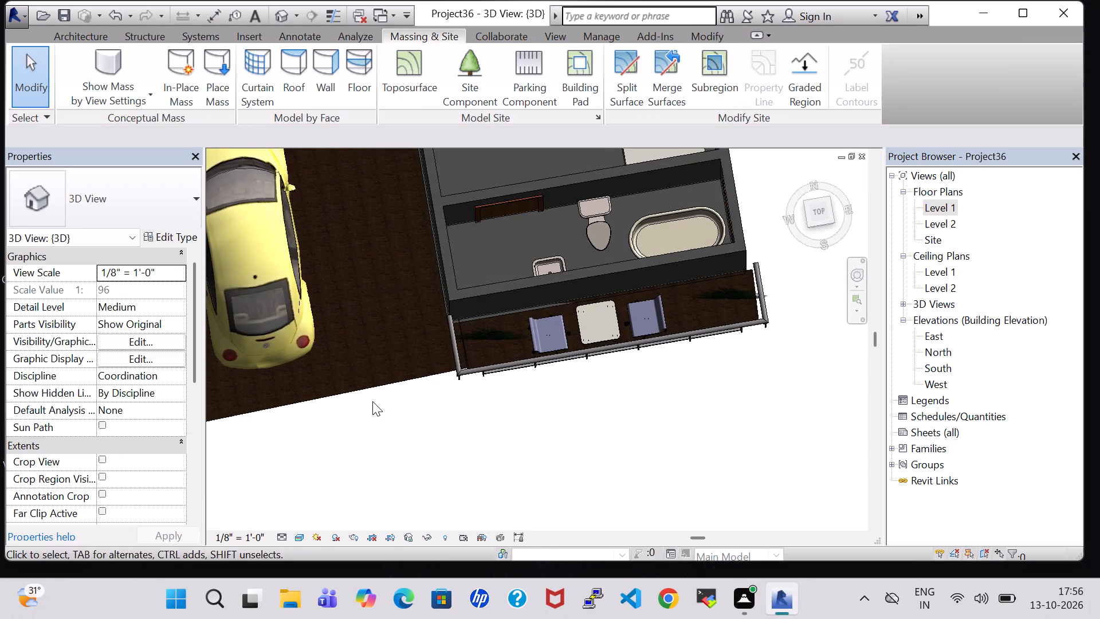
middle_click(372, 401)
scroll(372, 401, down, 2)
shift+middle_drag(339, 220, 364, 314)
scroll(424, 385, up, 1)
shift+middle_drag(453, 441, 431, 268)
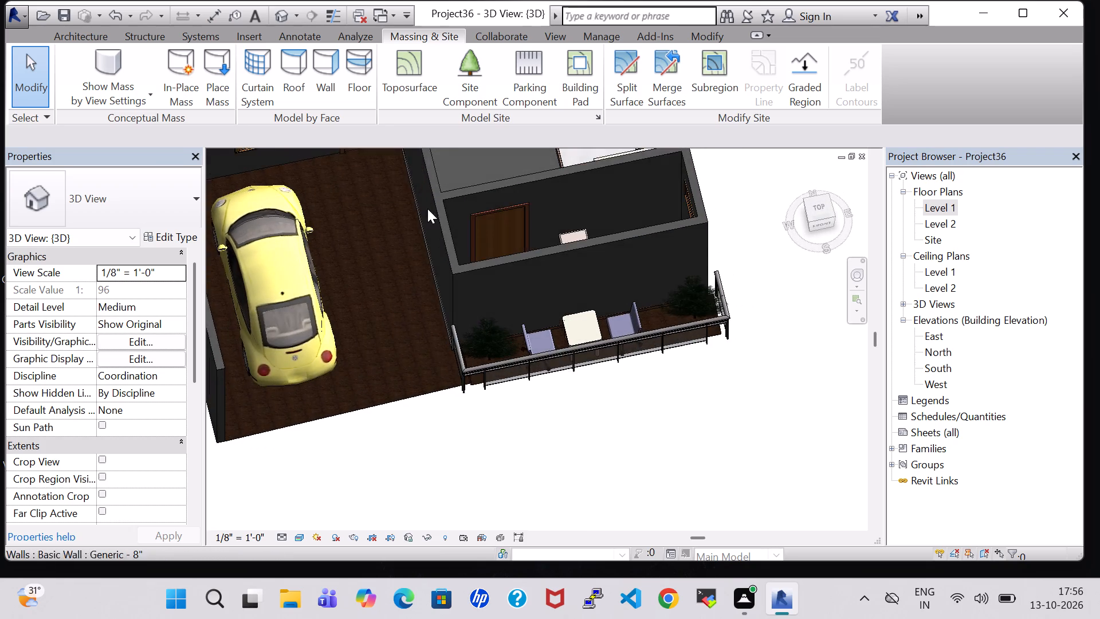
scroll(553, 465, up, 1)
middle_drag(553, 465, 565, 523)
scroll(570, 469, down, 3)
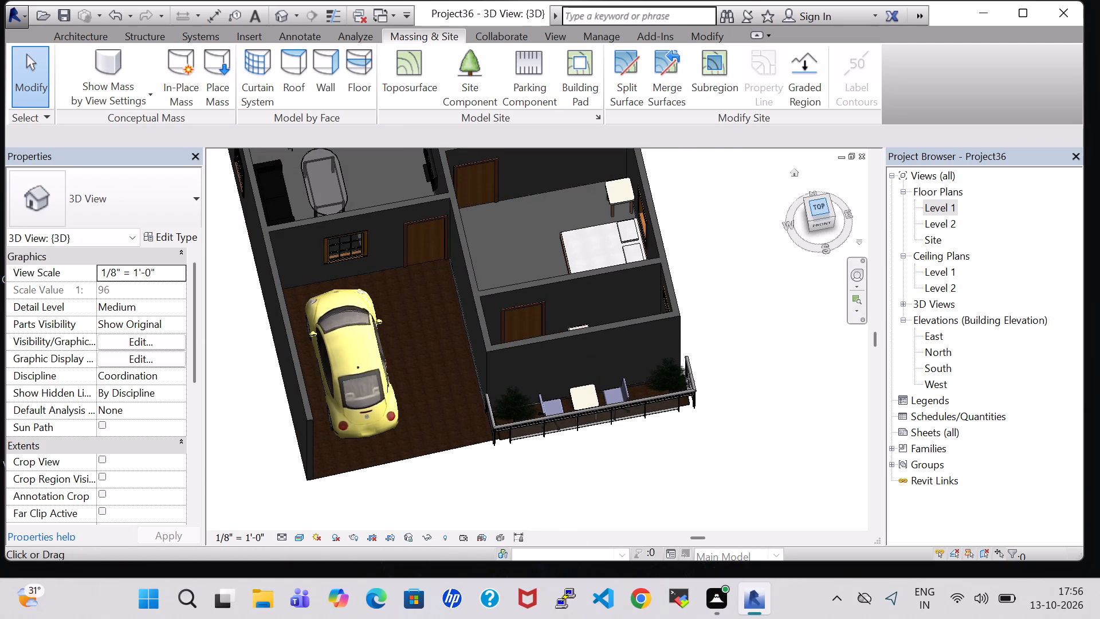
click(821, 202)
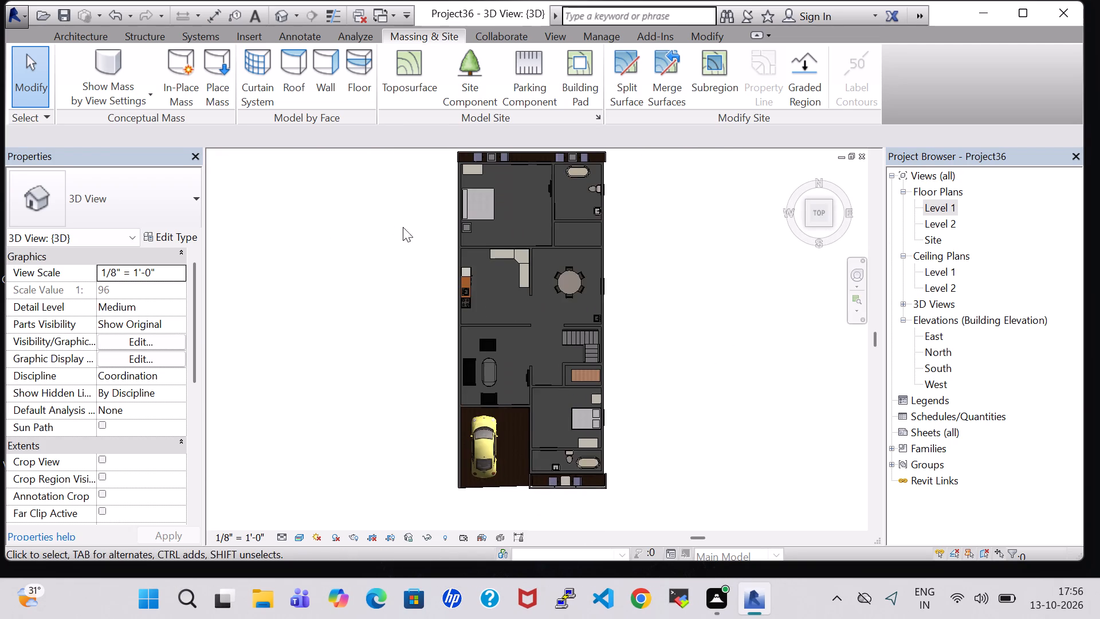
shift+middle_drag(687, 406, 663, 312)
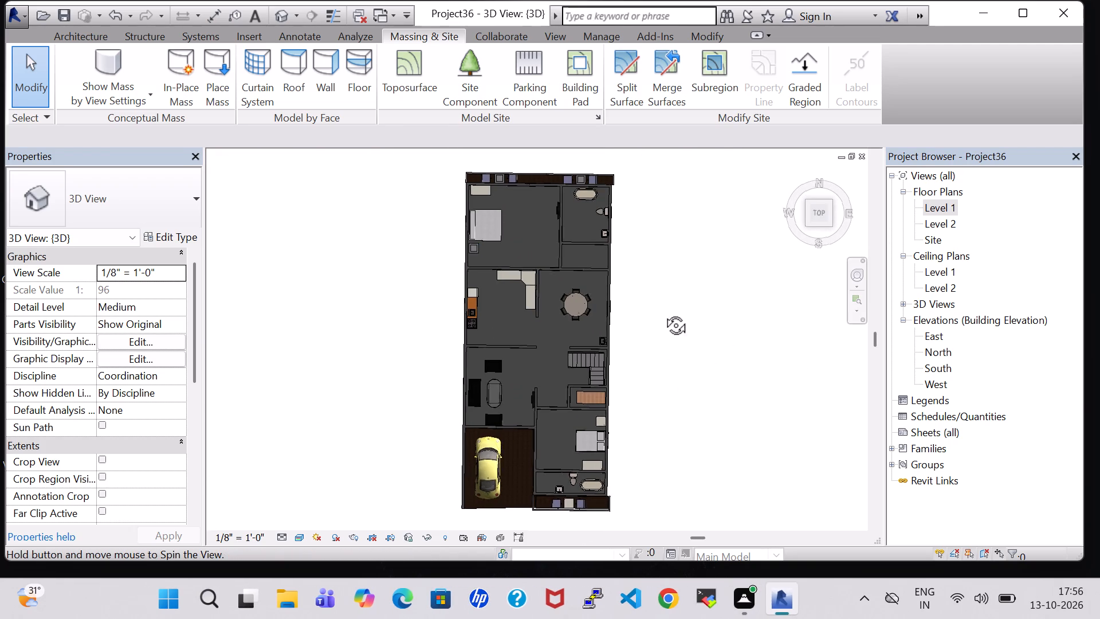
shift+middle_drag(663, 312, 665, 280)
shift+middle_drag(654, 429, 674, 318)
scroll(665, 327, up, 1)
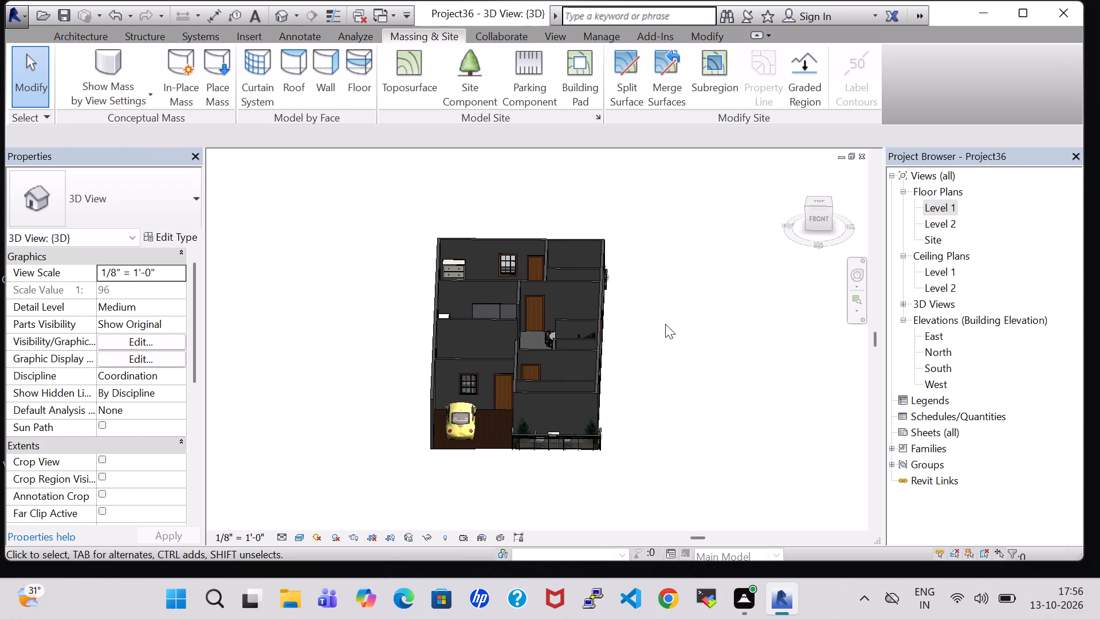
scroll(665, 324, up, 5)
scroll(662, 409, up, 1)
middle_drag(662, 406, 669, 271)
scroll(618, 358, up, 2)
middle_click(618, 358)
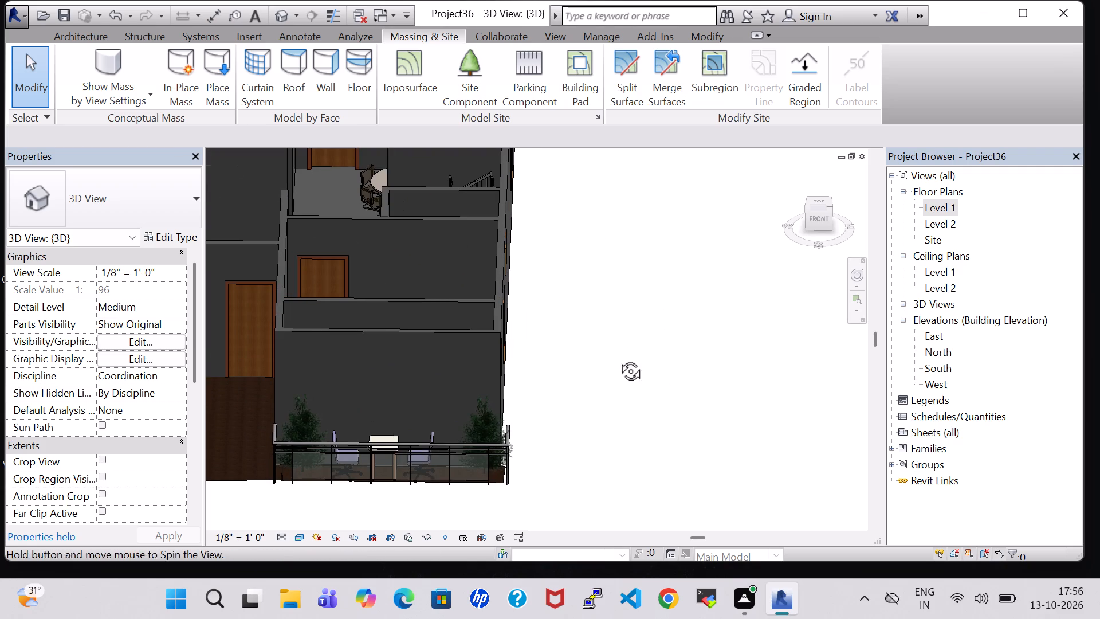
Edit the front terrace railing's path, nudge its east end segment about 4" west to meet the terrace edge, and finish the sketch.
scroll(618, 358, up, 1)
scroll(618, 413, up, 2)
middle_drag(618, 413, 622, 394)
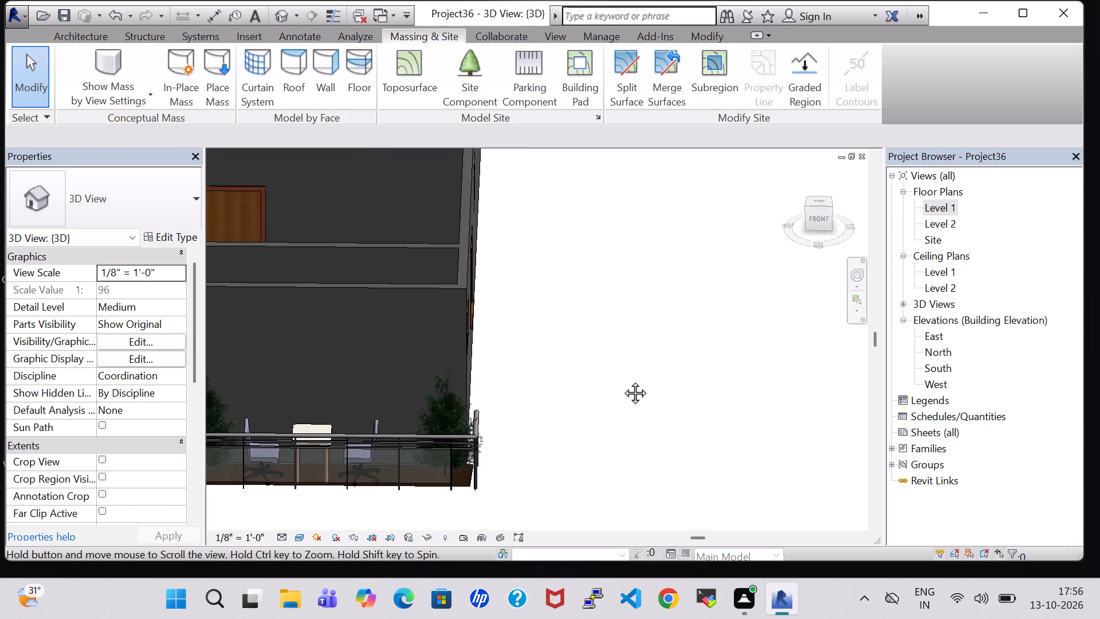
middle_click(622, 380)
scroll(622, 380, up, 2)
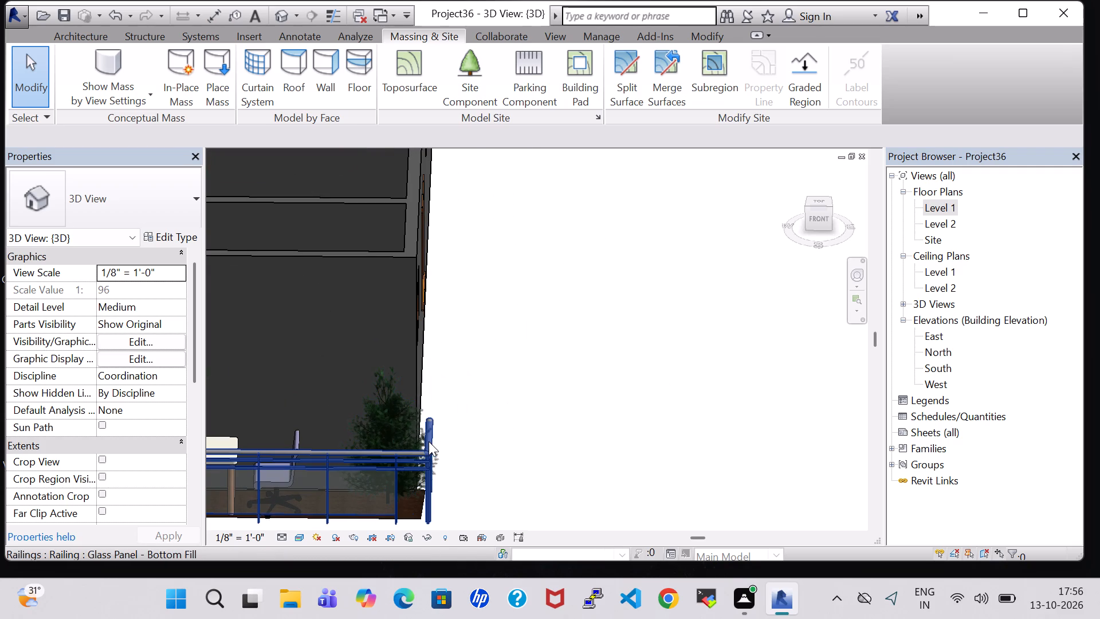
click(430, 441)
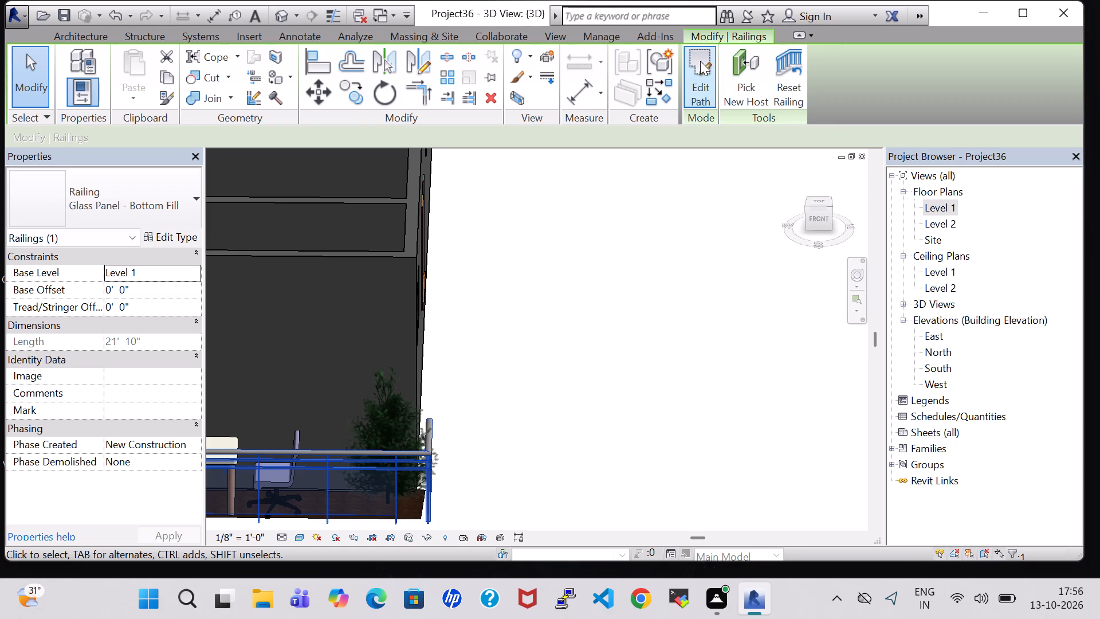
click(700, 61)
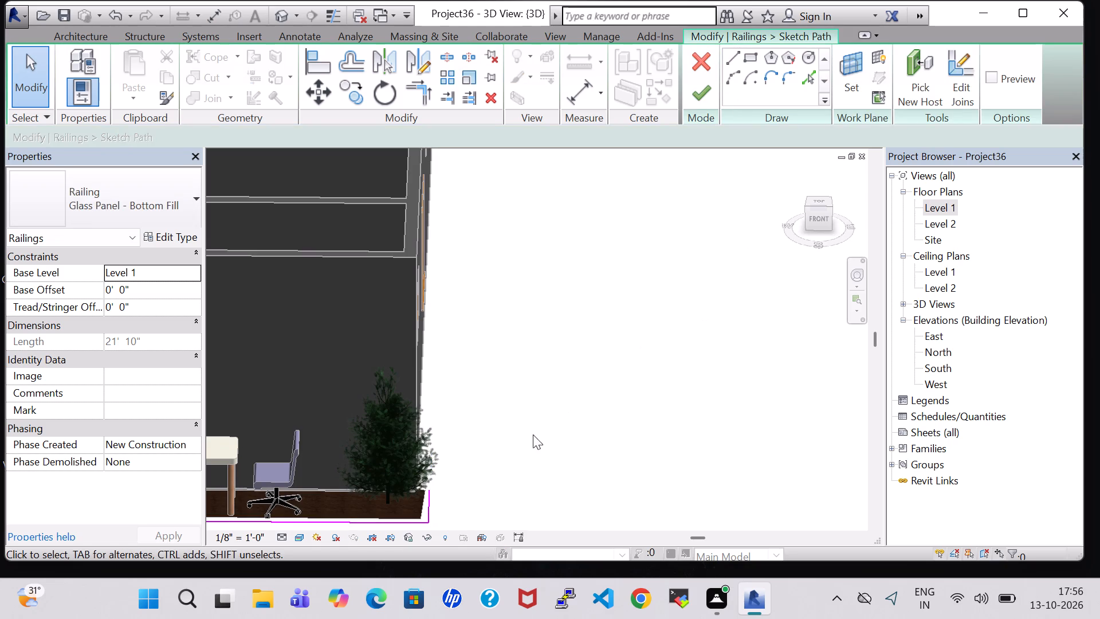
click(426, 505)
key(Left)
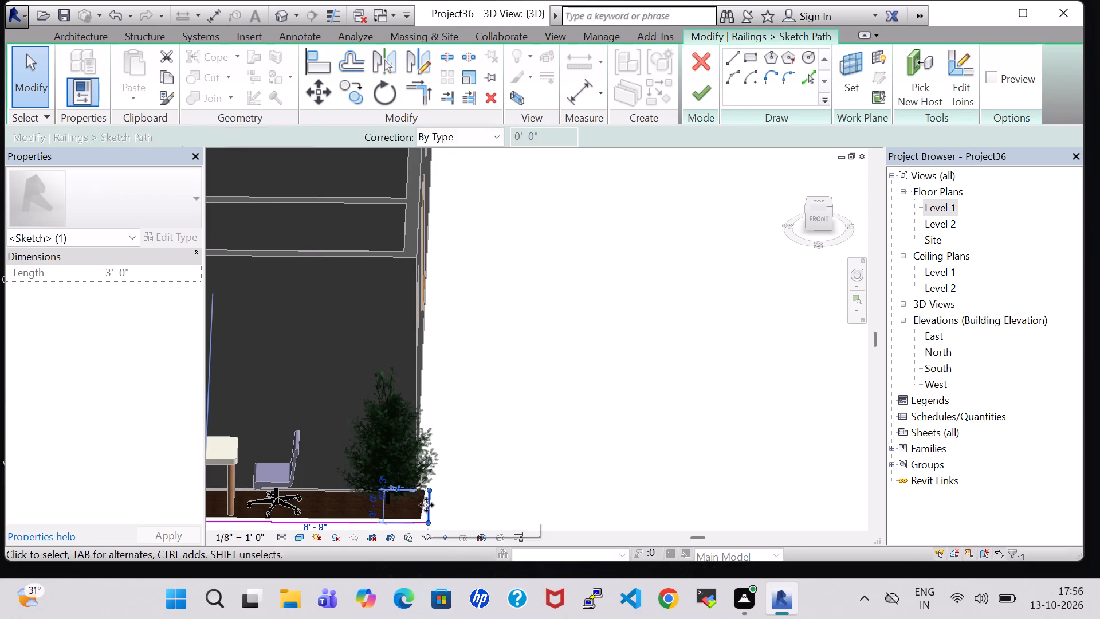
key(Left)
click(494, 491)
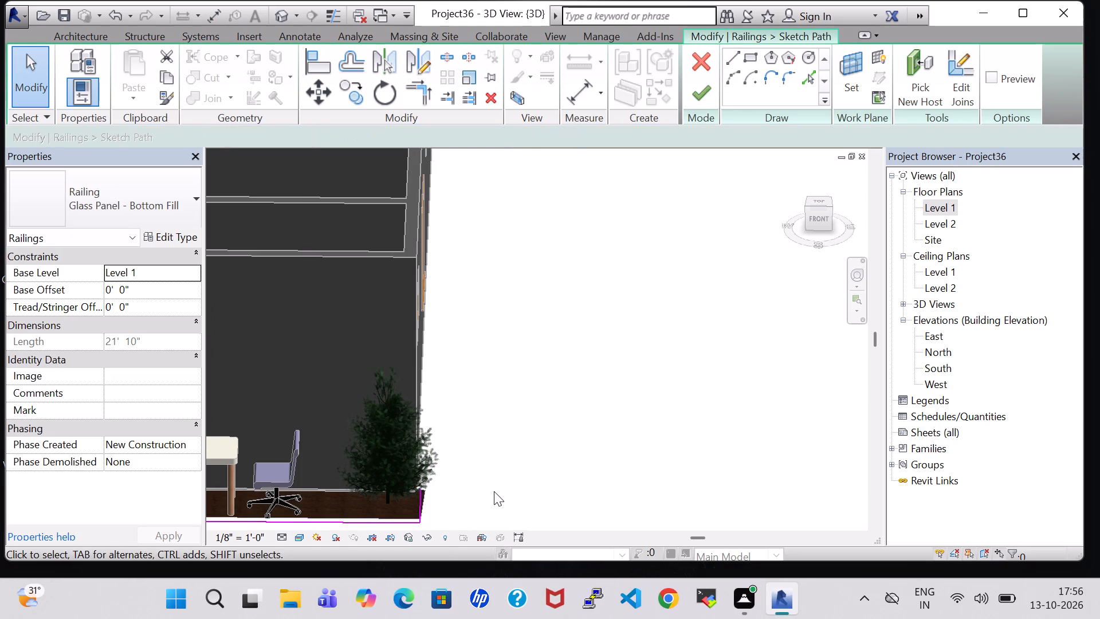
click(698, 88)
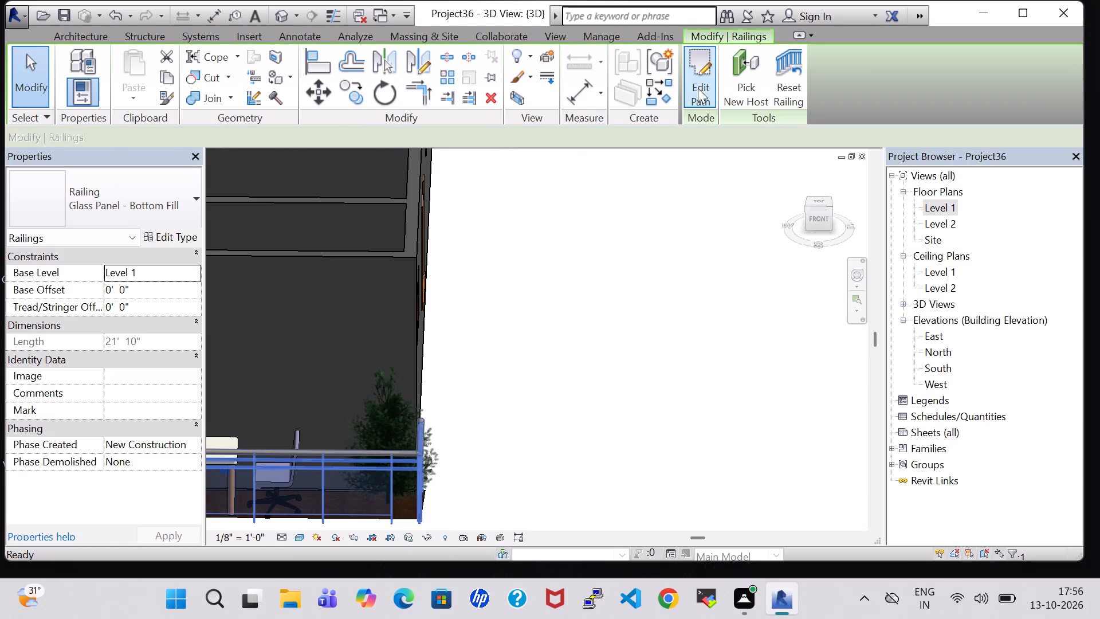
Inspect the edited railing's east corner against the house wall and the whole front terrace in 3D.
shift+middle_drag(544, 362, 542, 406)
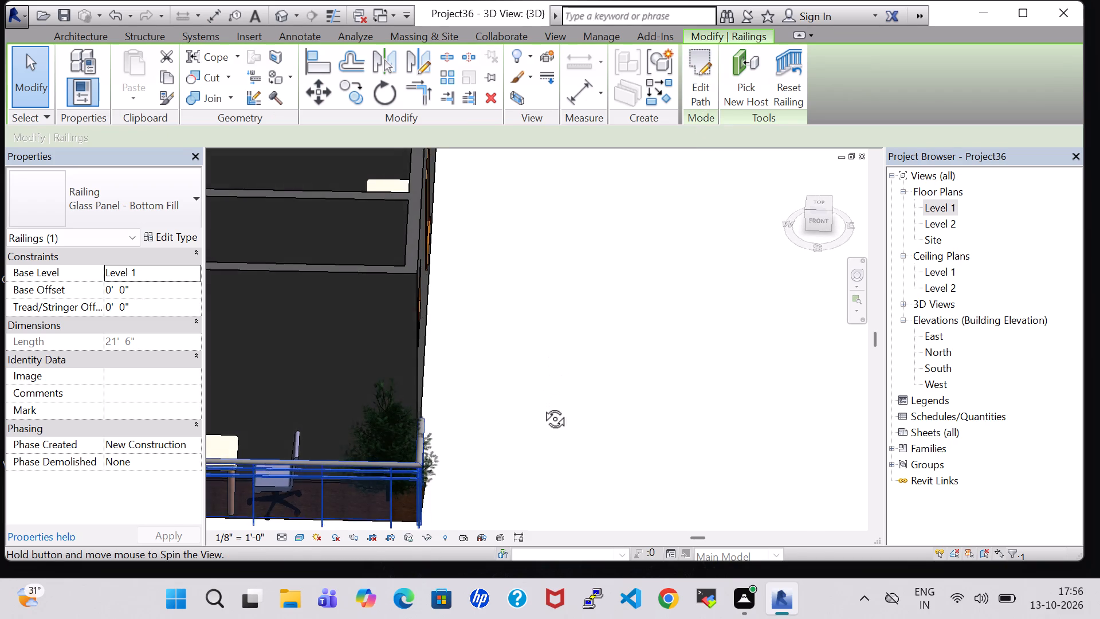
shift+middle_drag(542, 406, 533, 452)
shift+scroll(533, 452, up, 1)
shift+middle_drag(570, 387, 594, 298)
middle_drag(481, 468, 615, 430)
scroll(481, 468, up, 1)
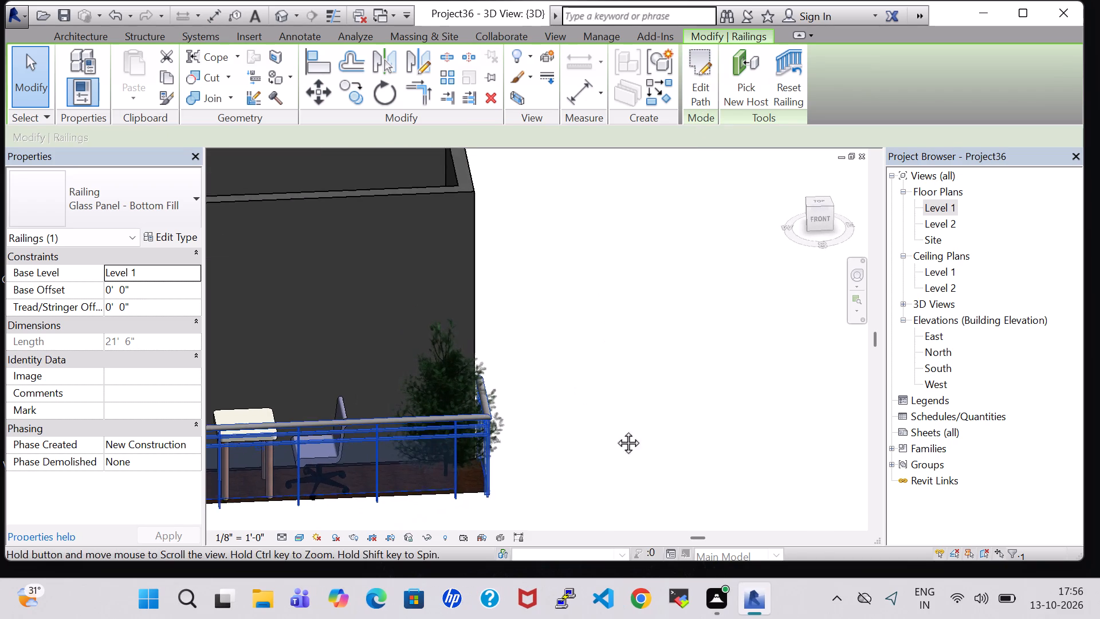
middle_drag(615, 430, 728, 409)
scroll(728, 405, down, 4)
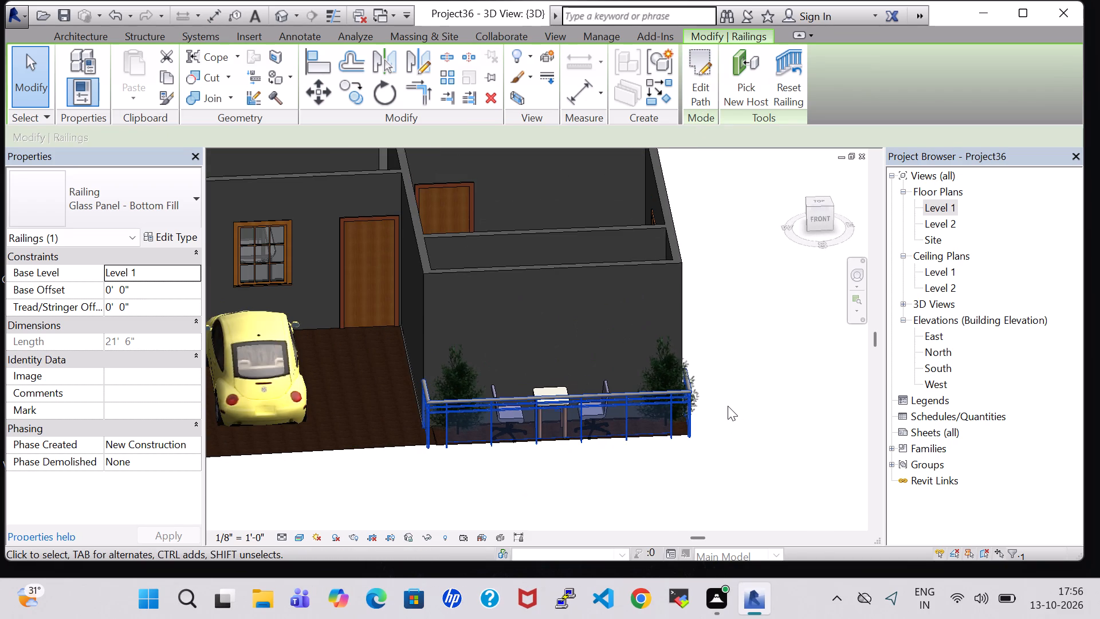
click(747, 396)
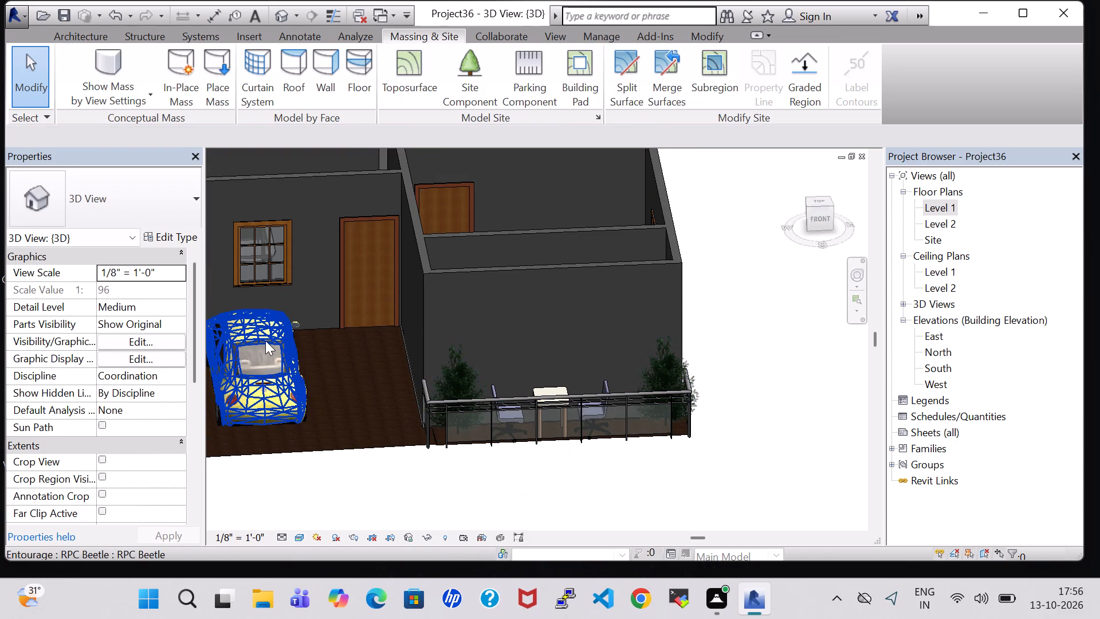
In the Level 1 floor plan, place a tagged room on the rear terrace at the north bedroom's window.
double_click(950, 199)
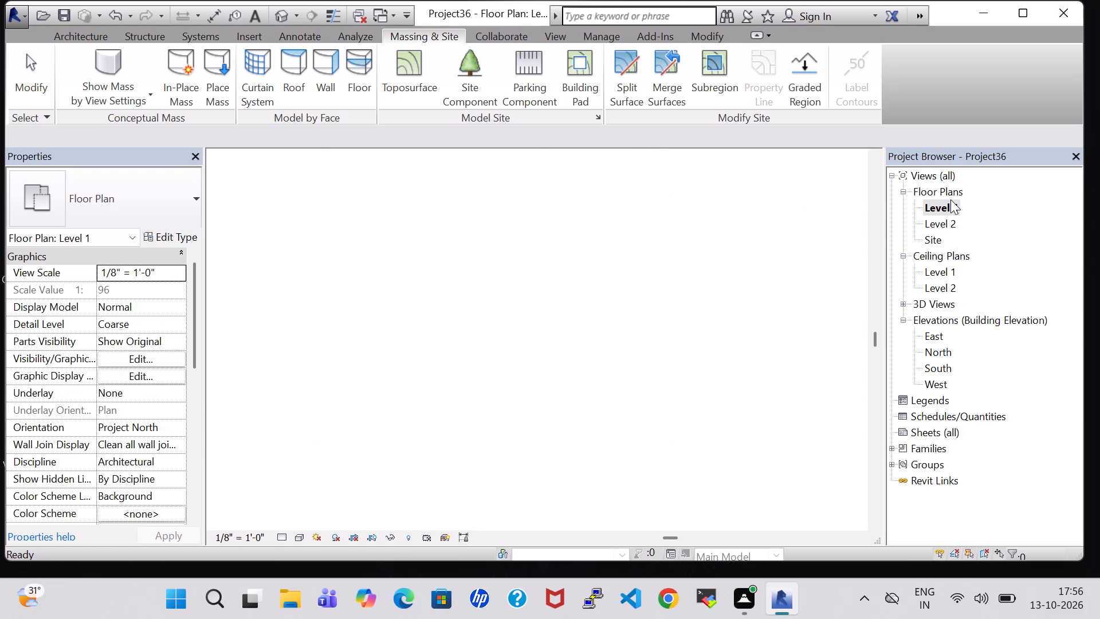
scroll(791, 293, down, 2)
middle_drag(791, 293, 782, 351)
scroll(782, 351, up, 1)
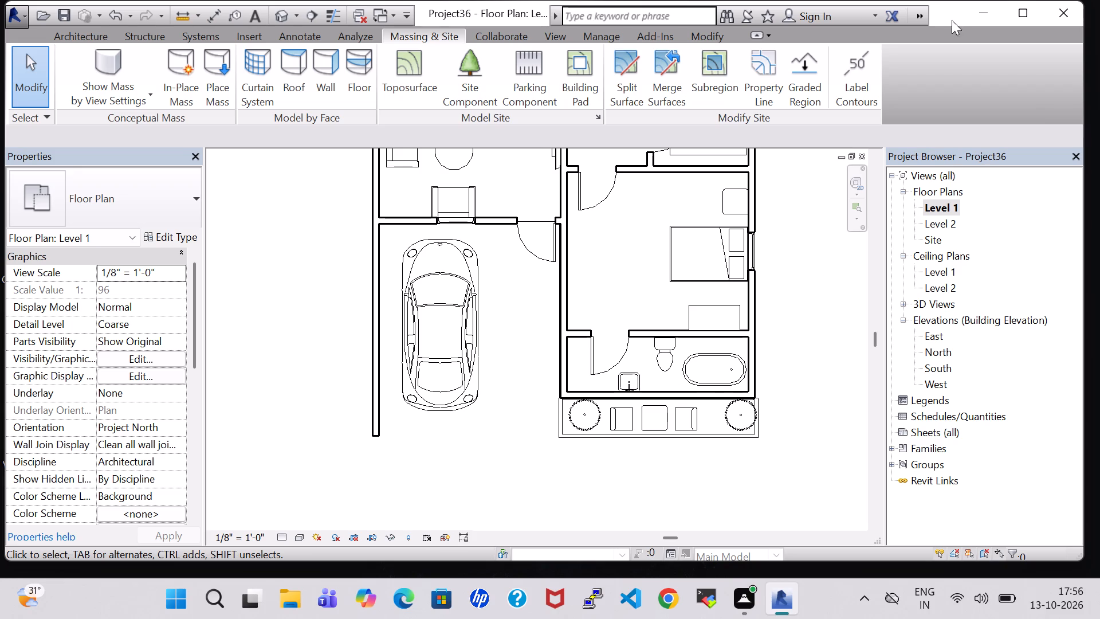
scroll(794, 311, down, 3)
middle_drag(794, 311, 748, 524)
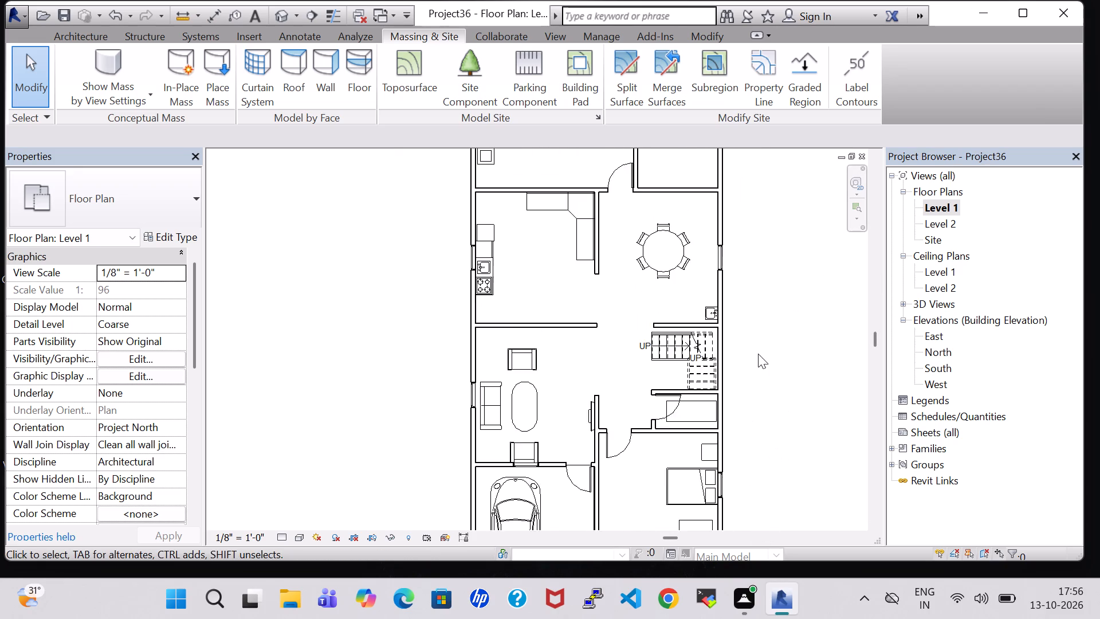
scroll(758, 354, down, 1)
middle_drag(808, 275, 795, 506)
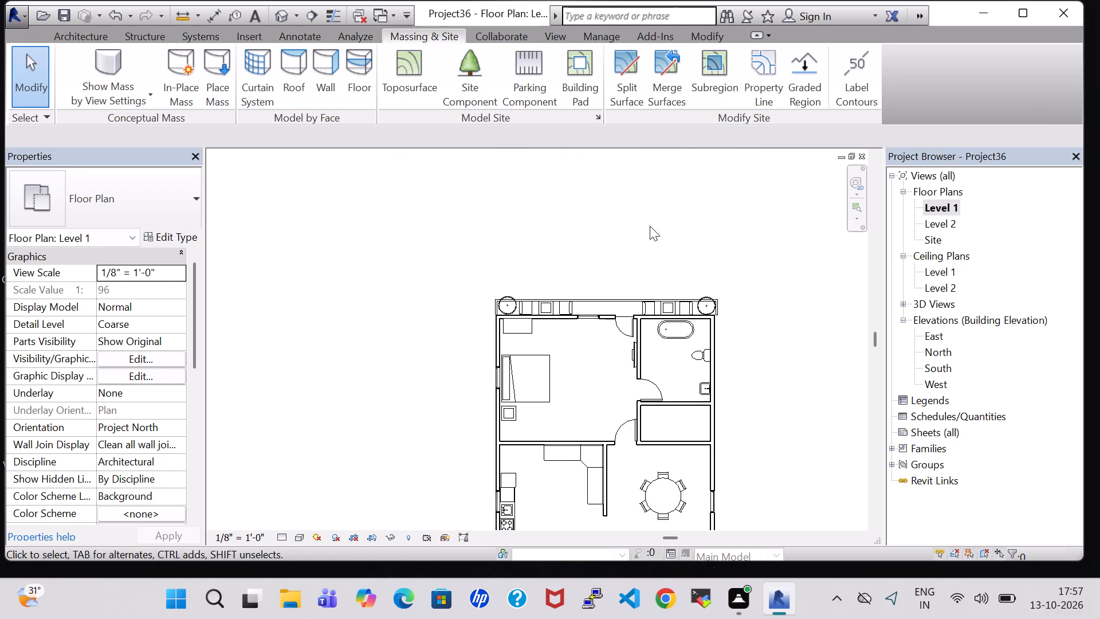
scroll(651, 226, down, 1)
click(84, 40)
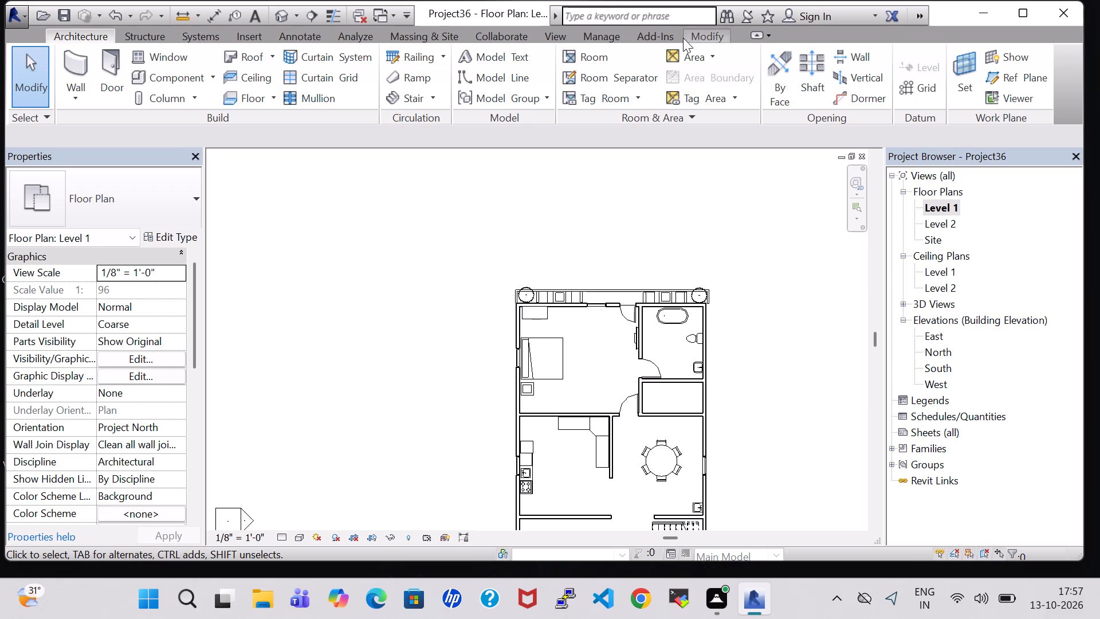
click(594, 57)
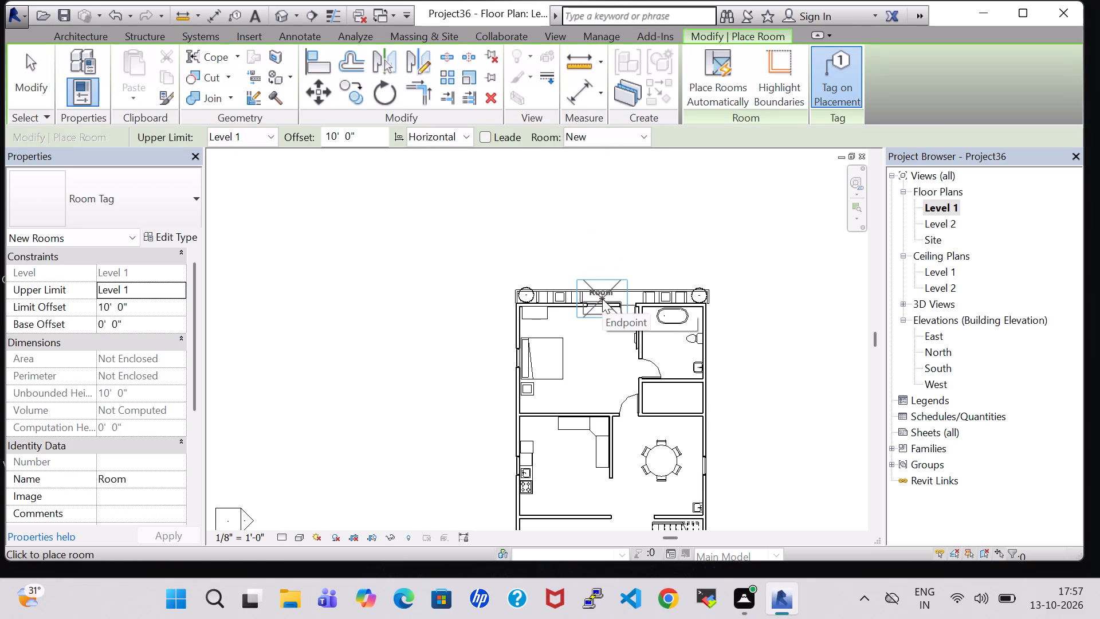
scroll(602, 300, up, 8)
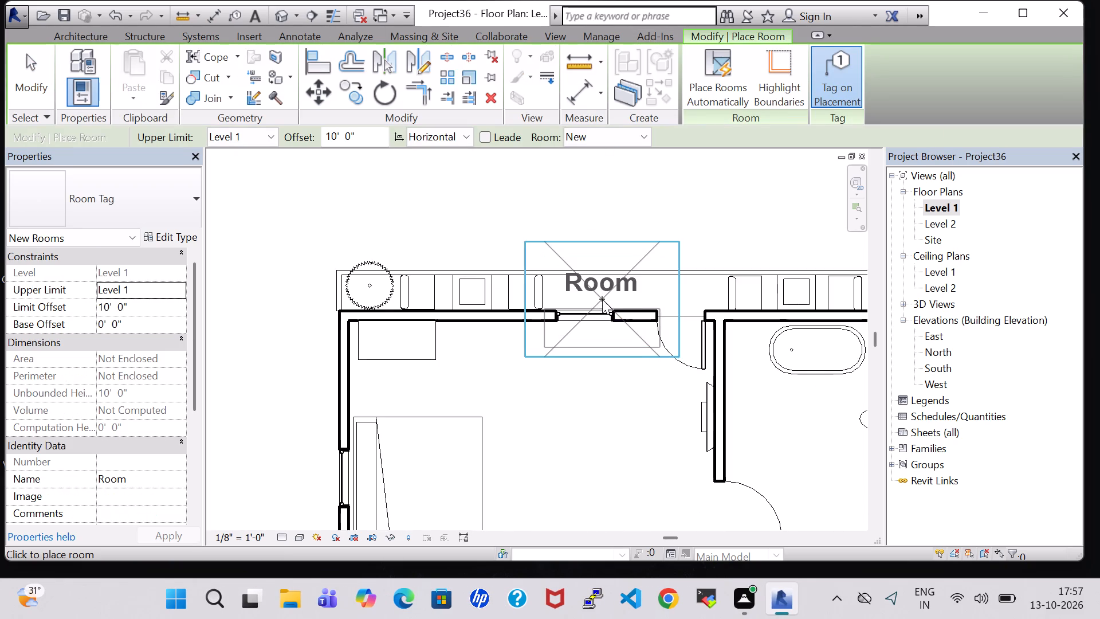
click(604, 308)
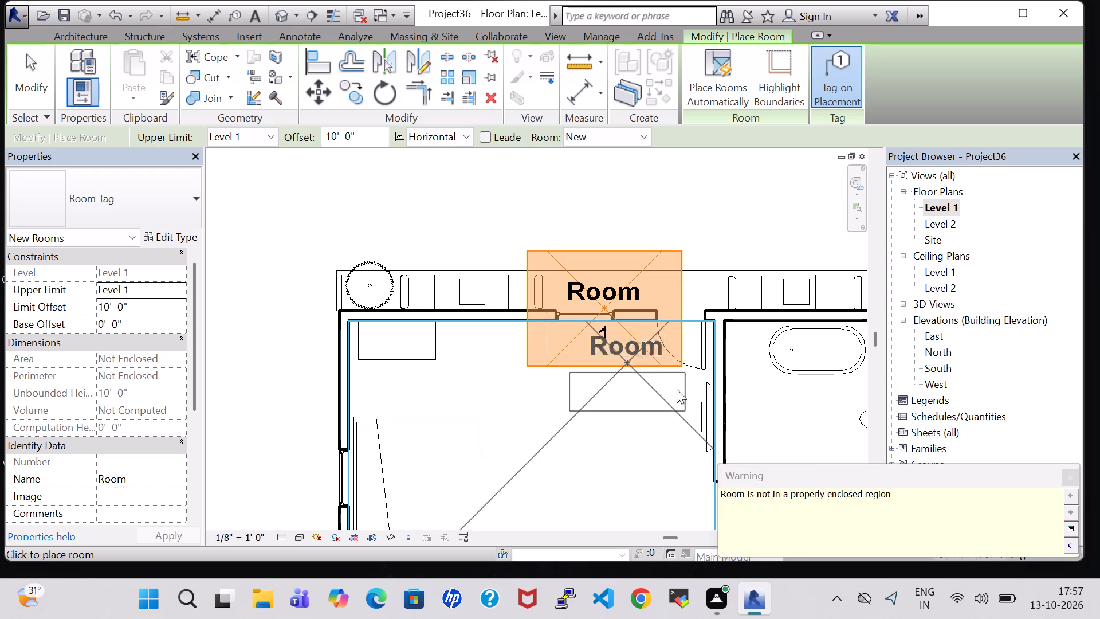
Turn off Show Room Number in the Room Tag type.
click(163, 237)
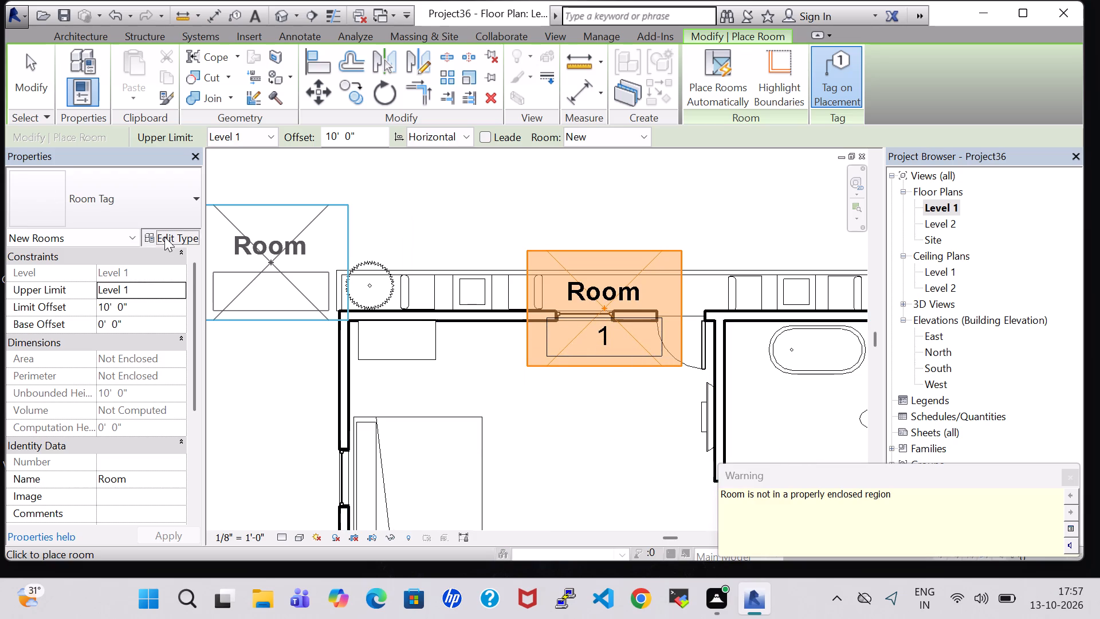
click(781, 272)
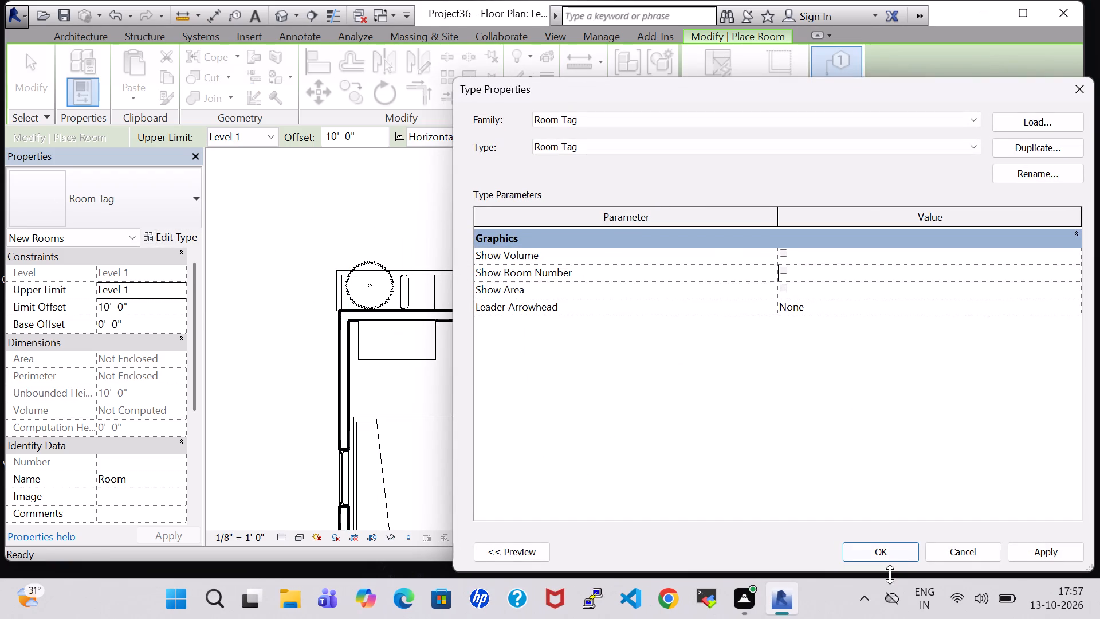
click(888, 558)
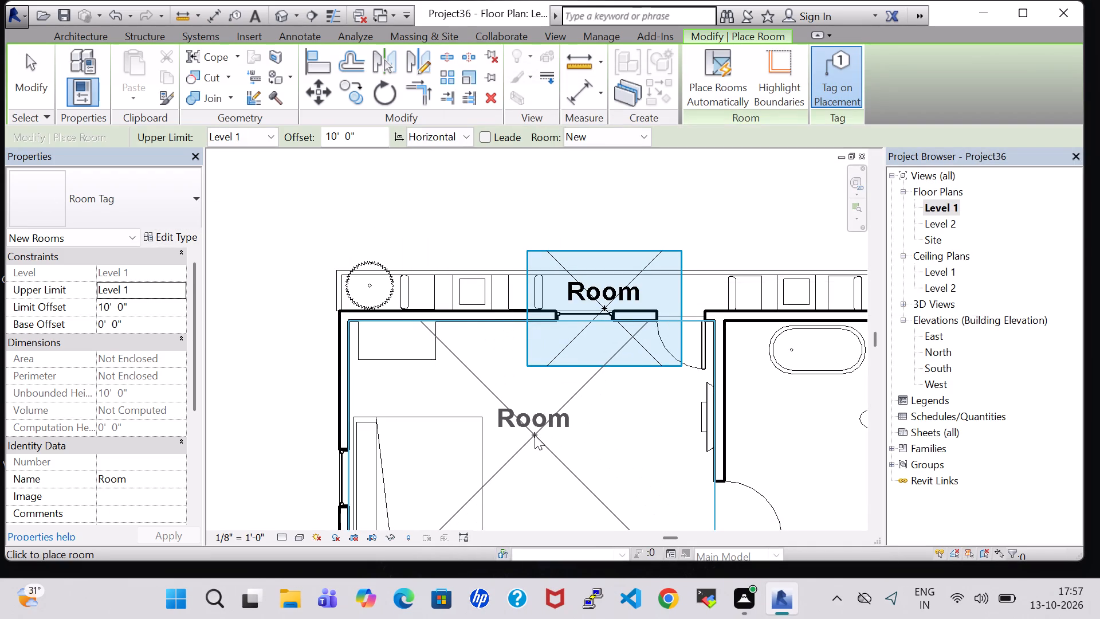
Place tagged rooms in the north bedroom, its adjoining bathroom and the small enclosed room south of that bathroom.
click(535, 435)
middle_drag(539, 437, 477, 174)
scroll(478, 177, down, 2)
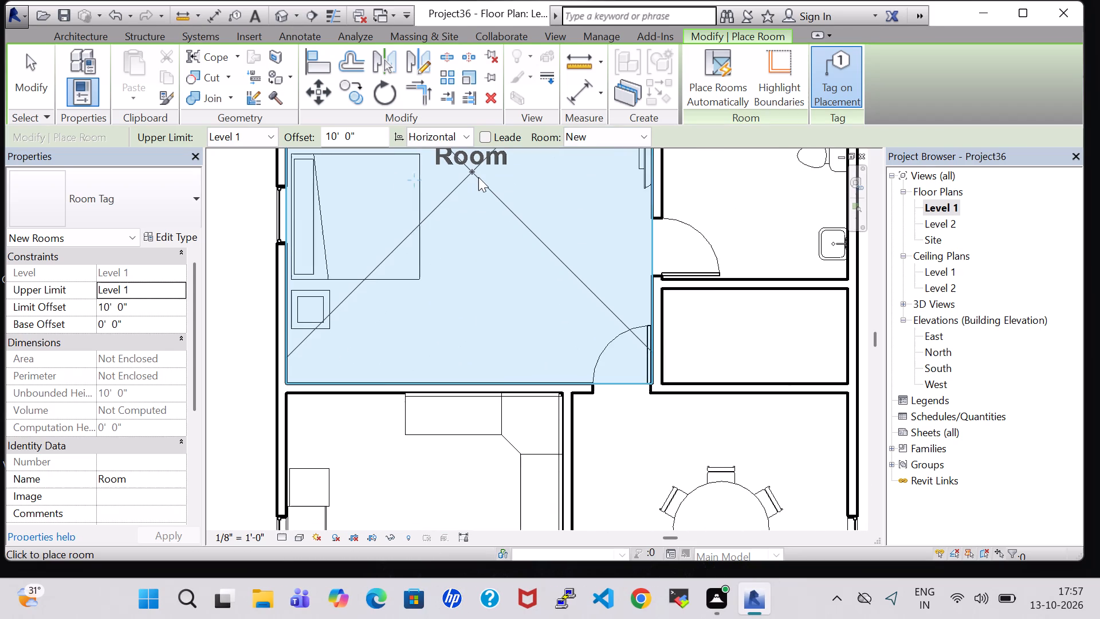
scroll(478, 177, down, 1)
middle_drag(478, 177, 463, 222)
click(650, 225)
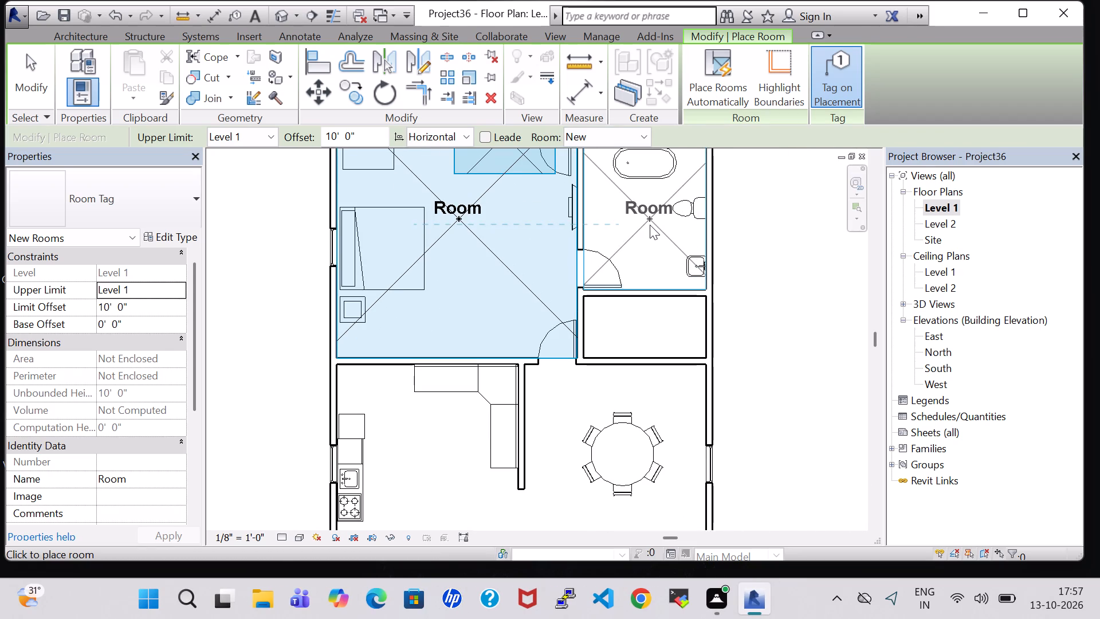
click(641, 333)
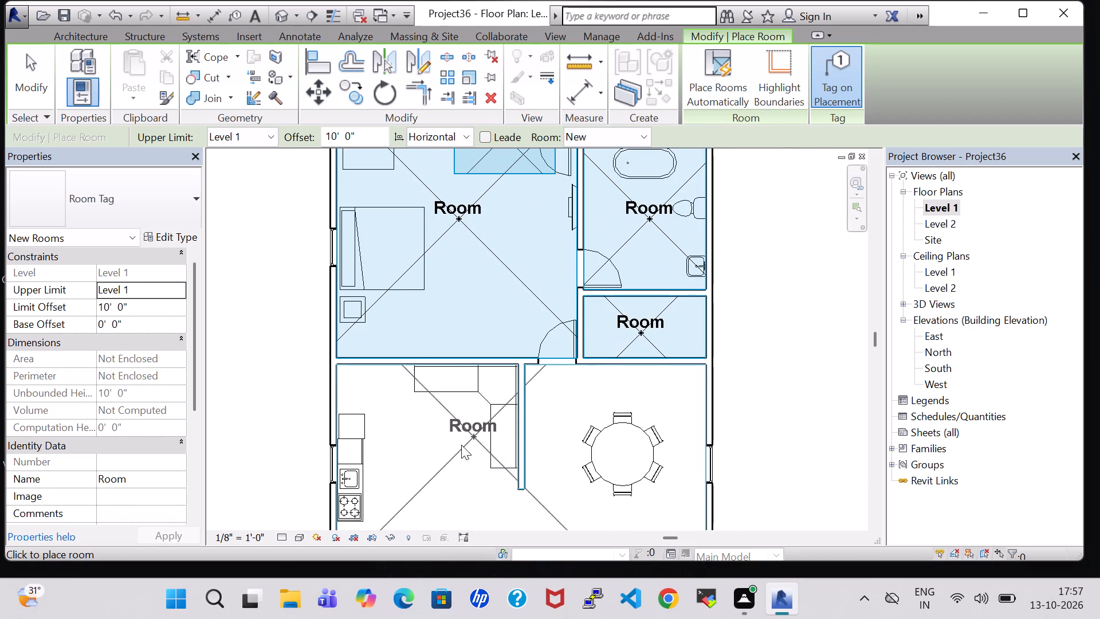
Place tagged rooms in the kitchen, dining area, living area and staircase area, accepting them within the same enclosed region.
middle_drag(435, 463, 484, 316)
click(482, 328)
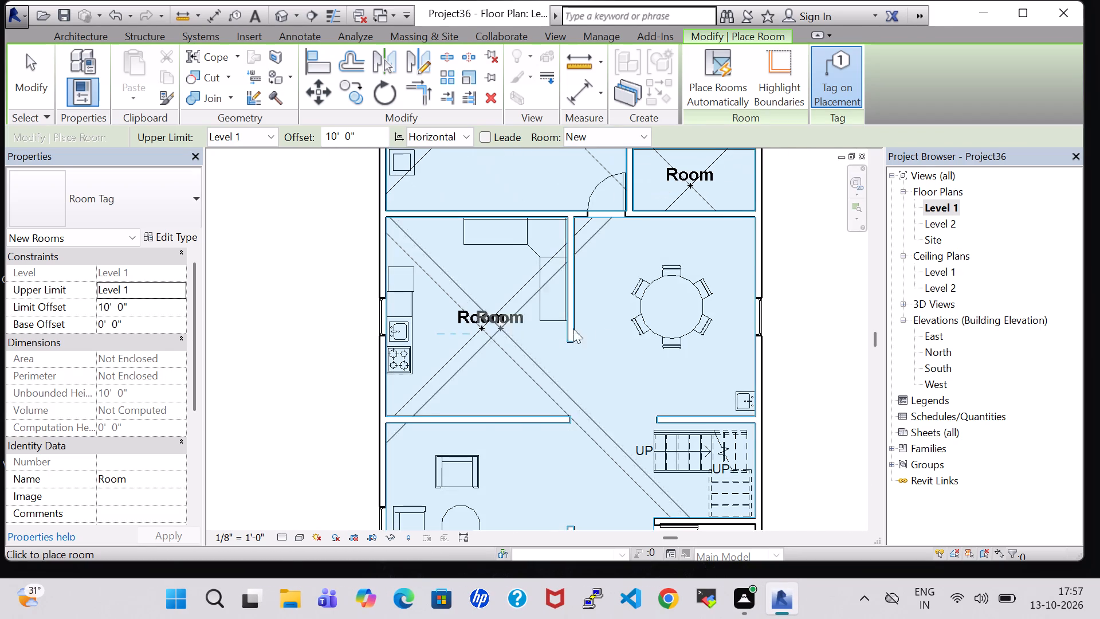
click(687, 322)
click(922, 537)
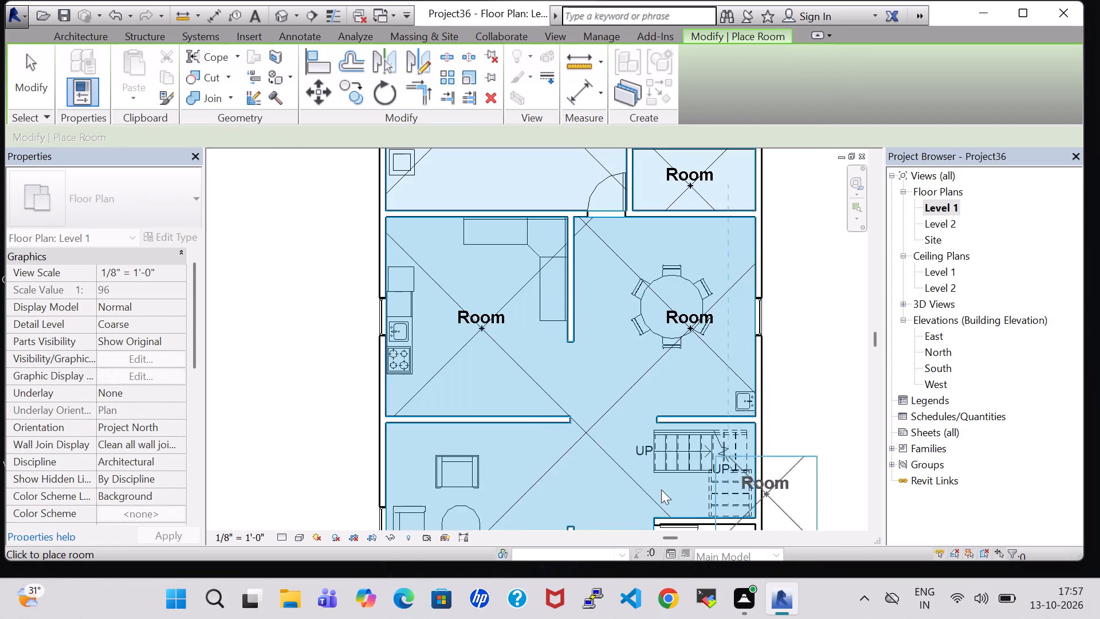
middle_drag(543, 497, 568, 333)
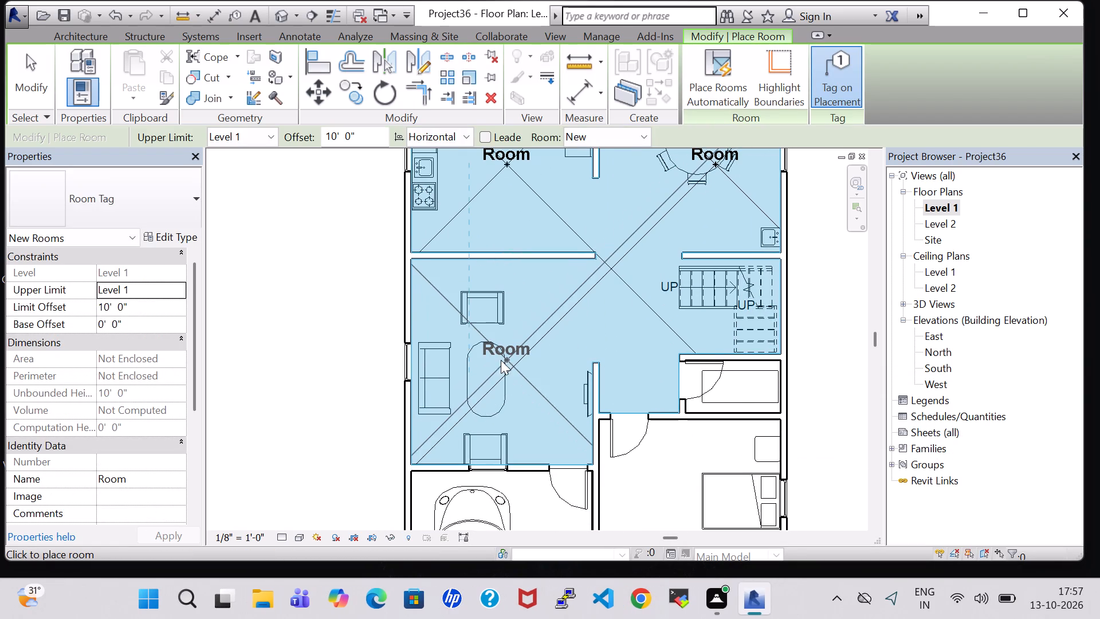
click(508, 360)
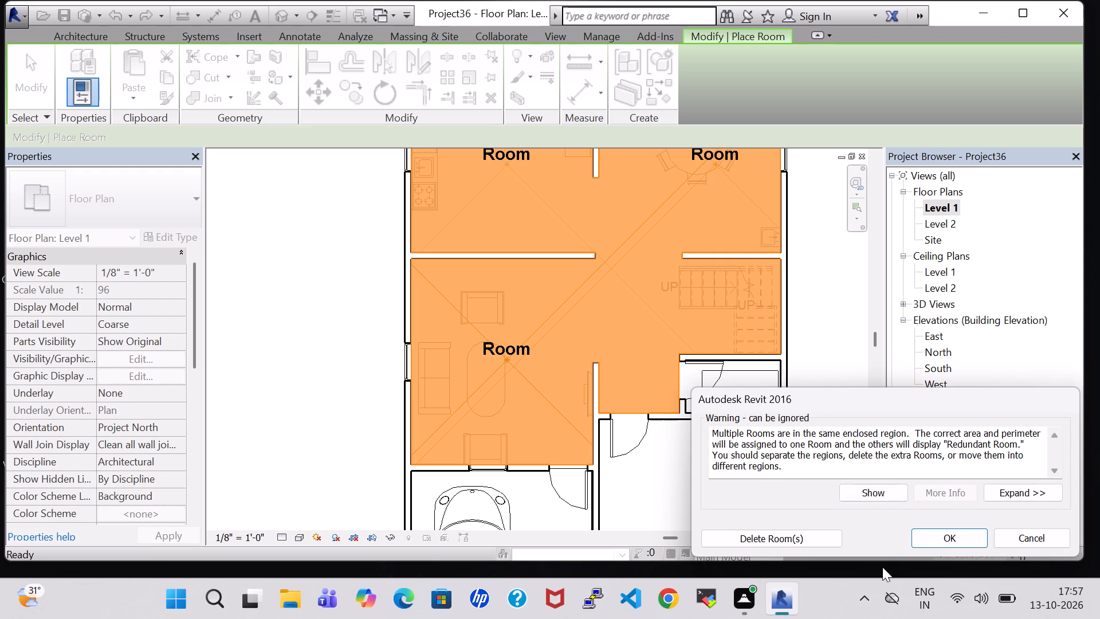
click(945, 543)
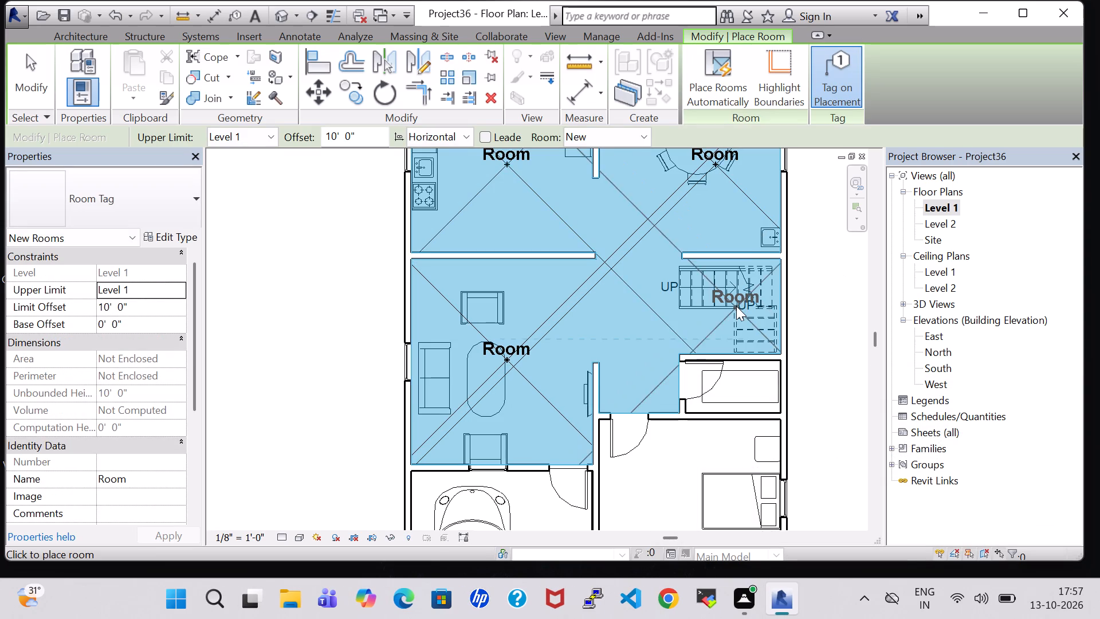
click(736, 307)
click(943, 540)
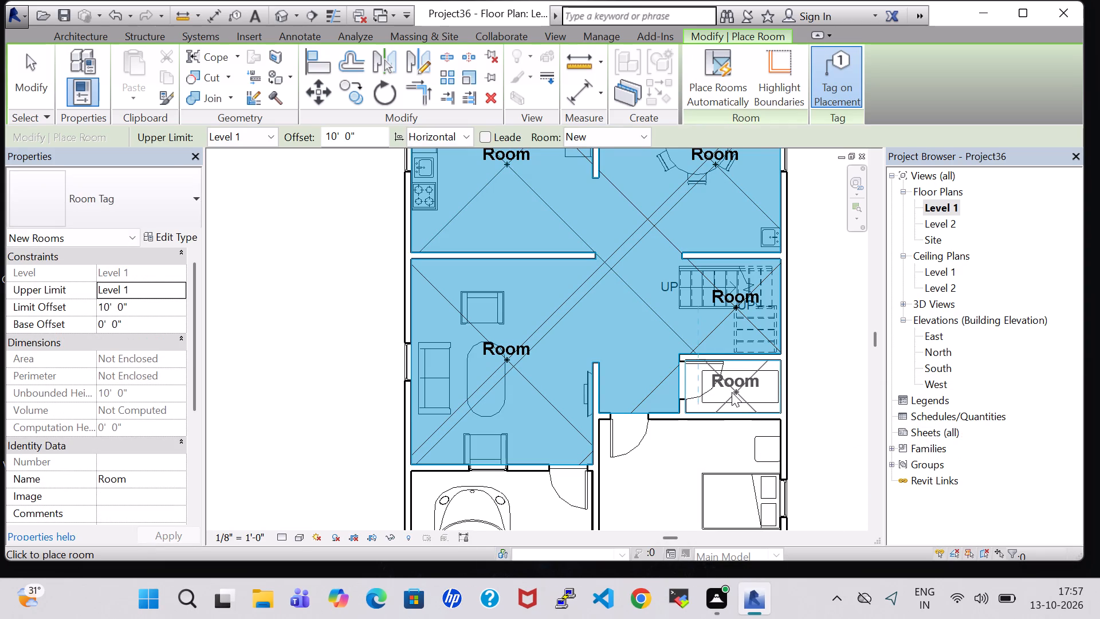
Place tagged rooms in the small room south of the stairs, the garage, south bedroom, its bathroom and the front terrace.
click(732, 392)
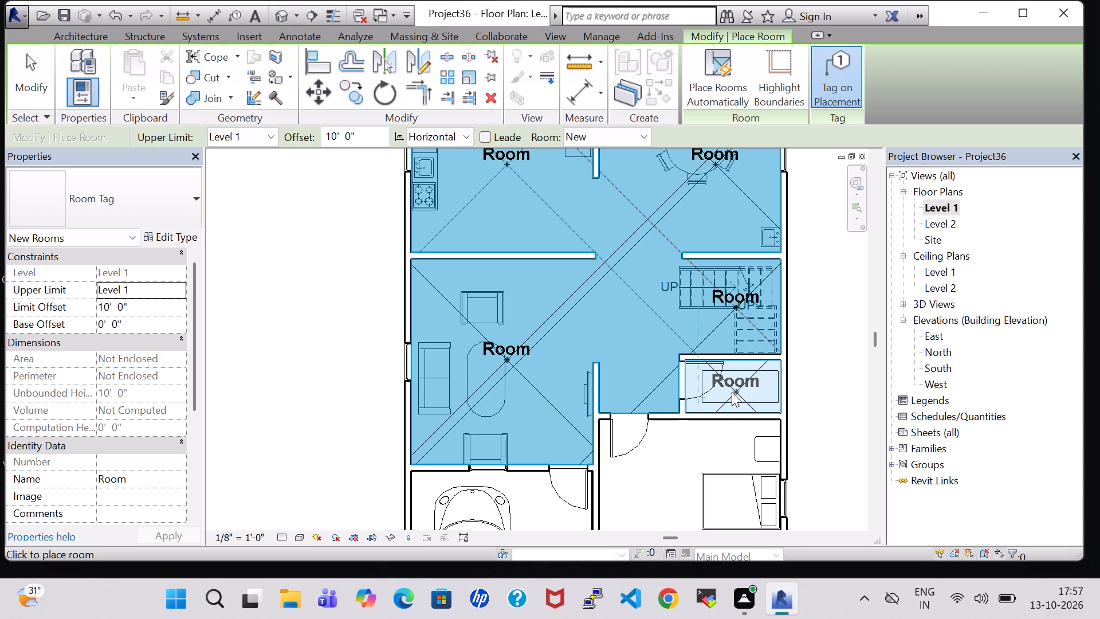
middle_drag(830, 411, 789, 203)
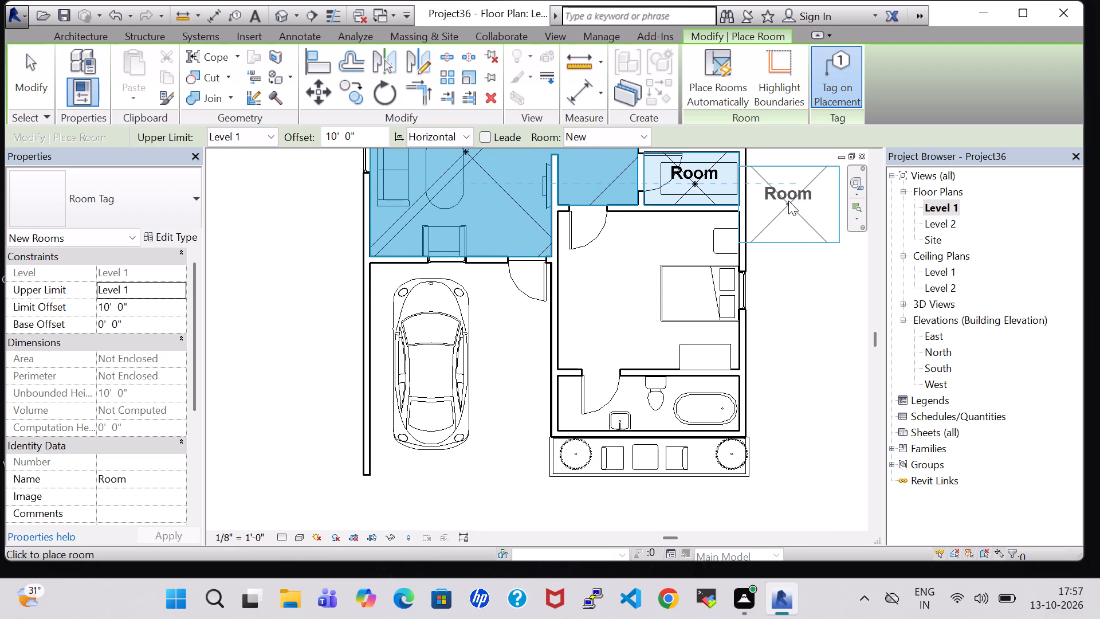
scroll(684, 248, down, 2)
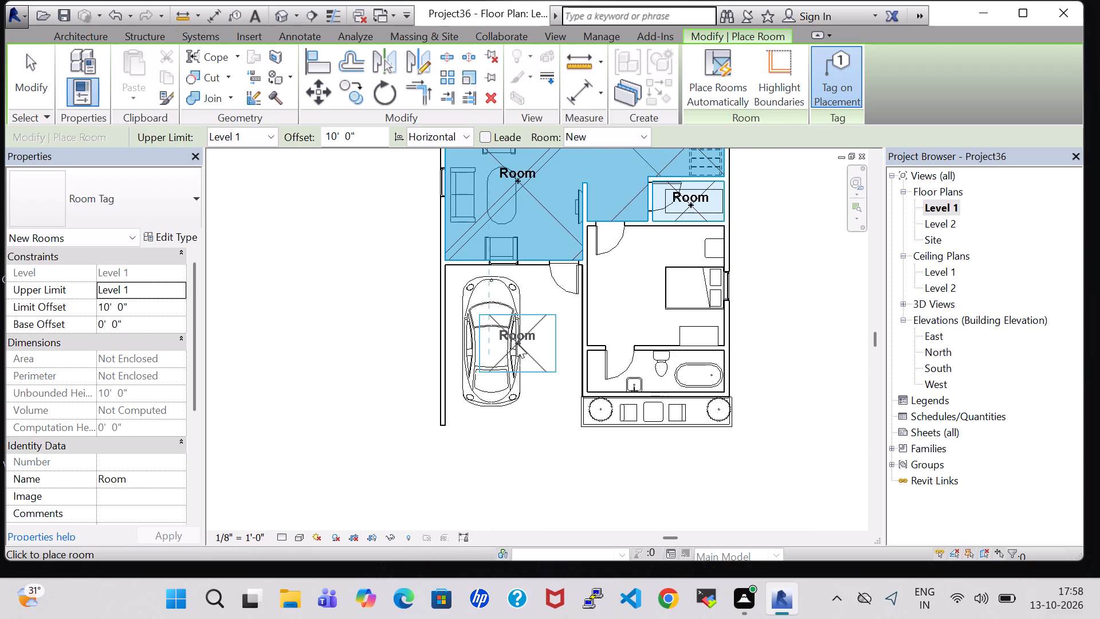
click(517, 343)
click(650, 297)
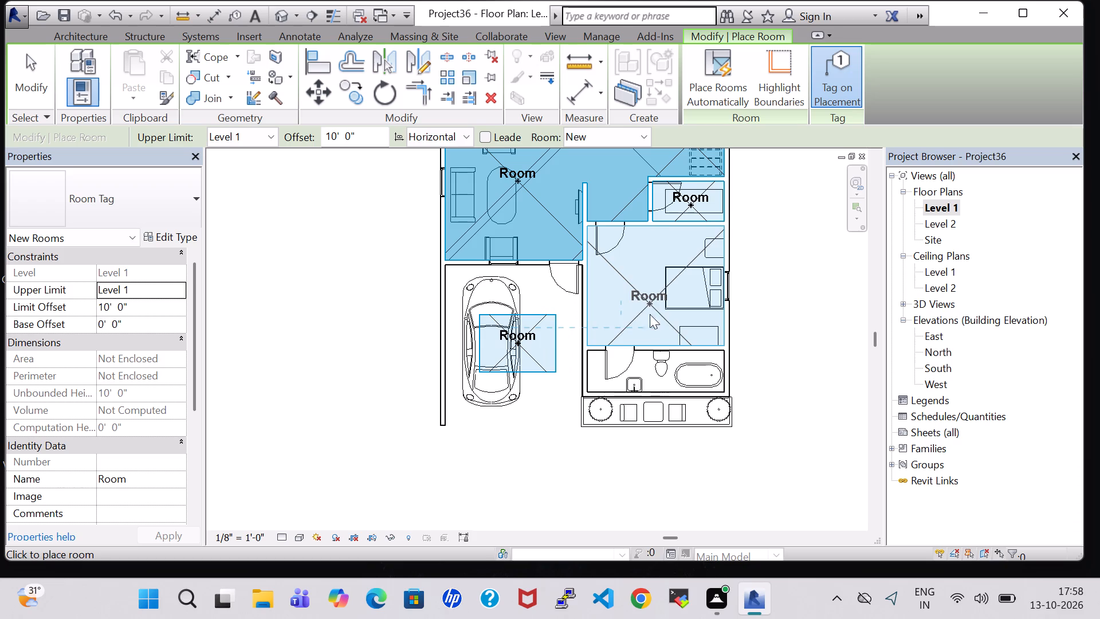
click(657, 377)
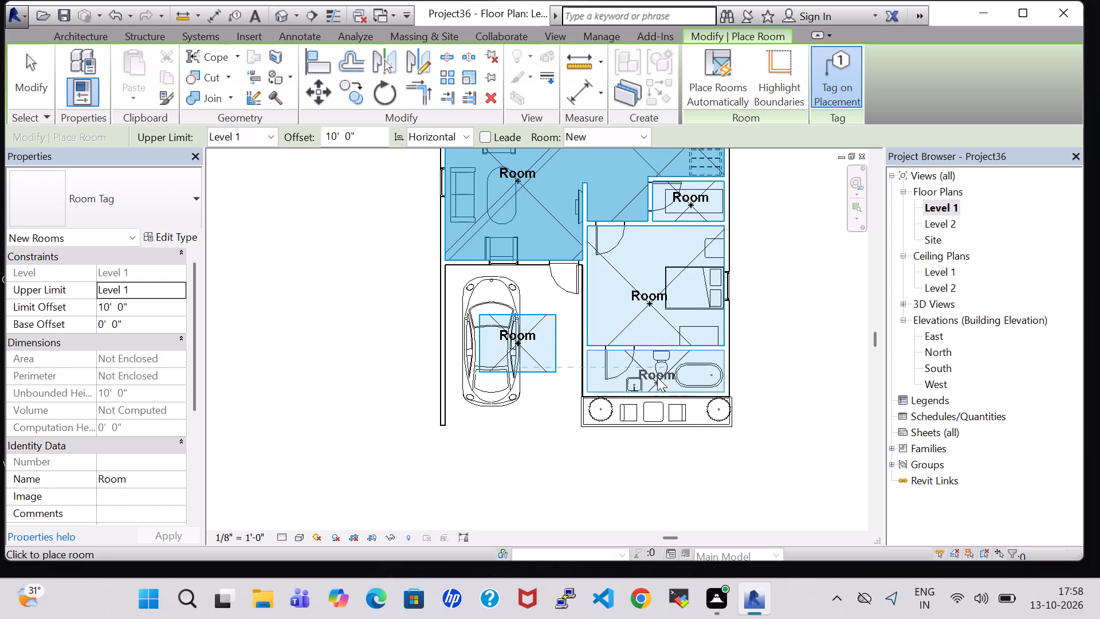
click(661, 412)
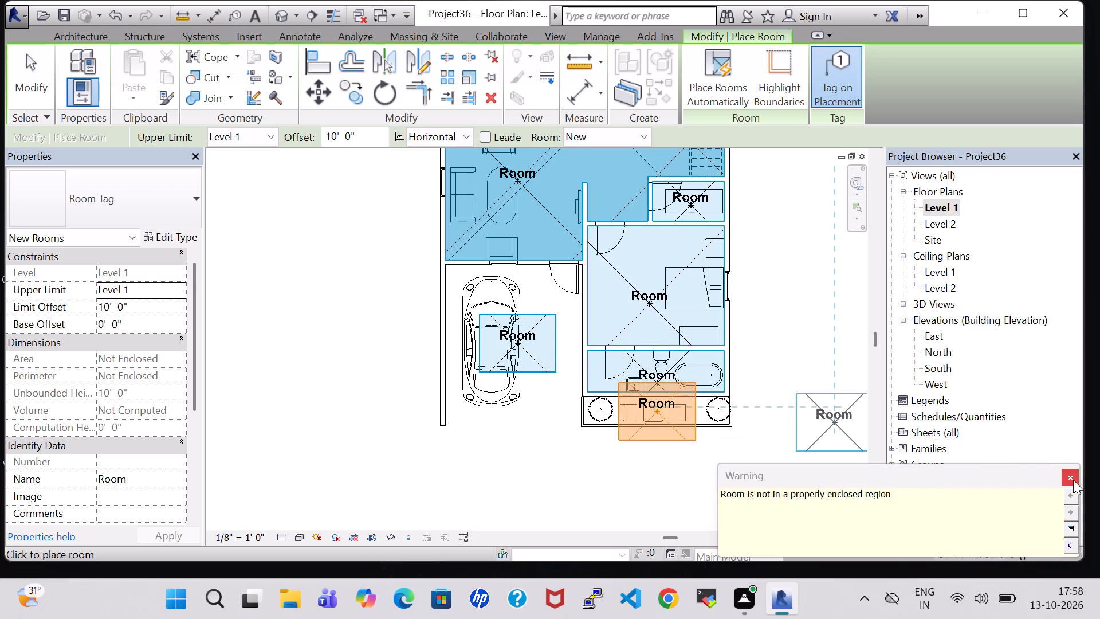
click(1073, 480)
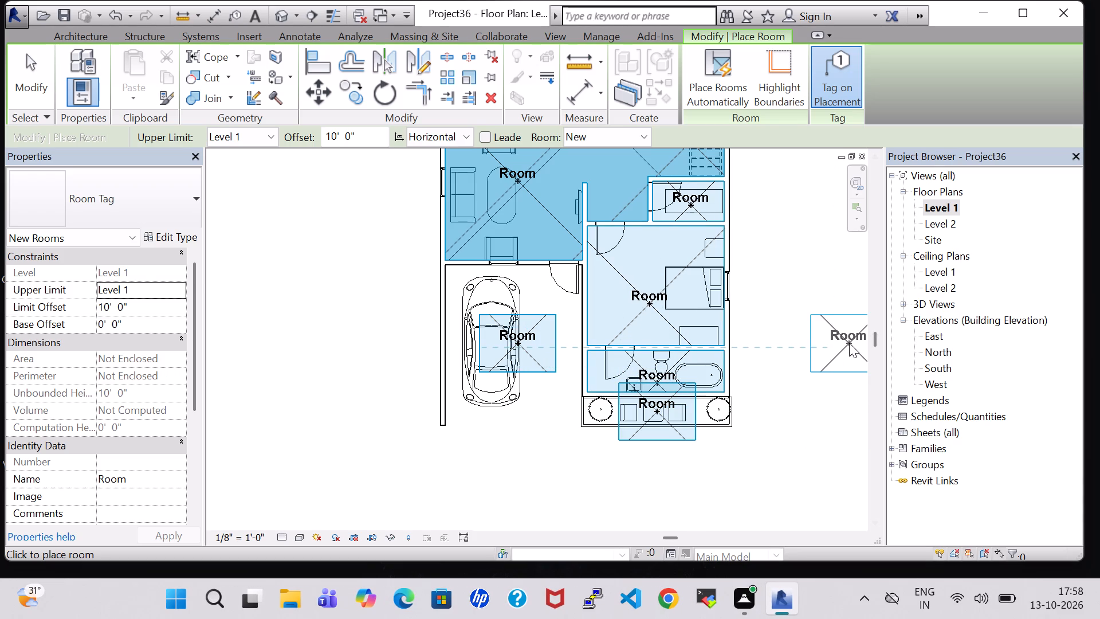
key(Escape)
key(Escape)
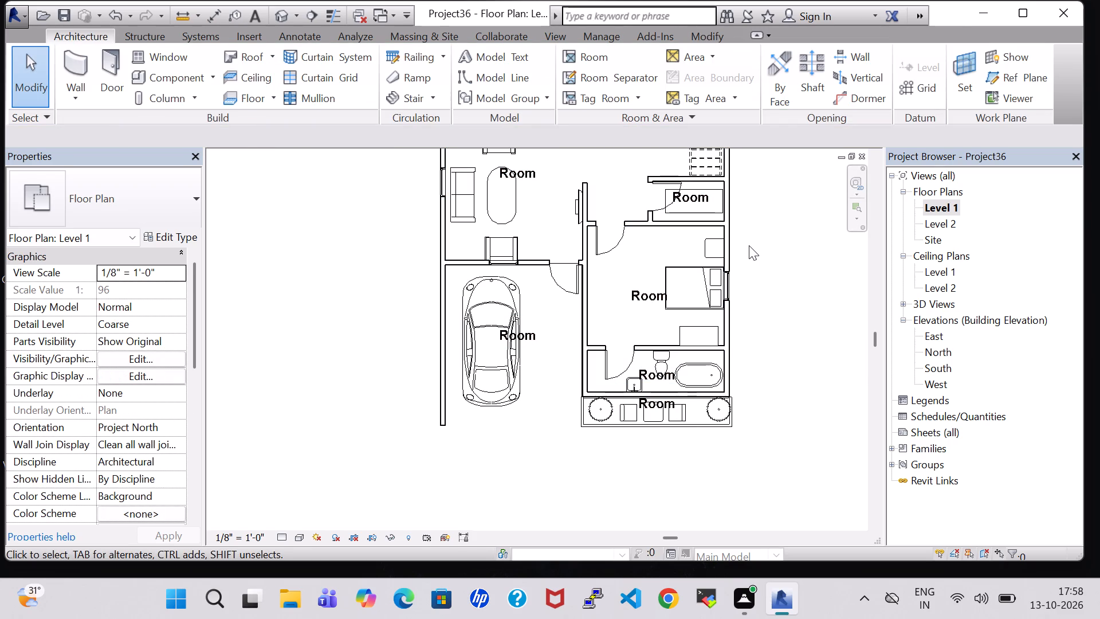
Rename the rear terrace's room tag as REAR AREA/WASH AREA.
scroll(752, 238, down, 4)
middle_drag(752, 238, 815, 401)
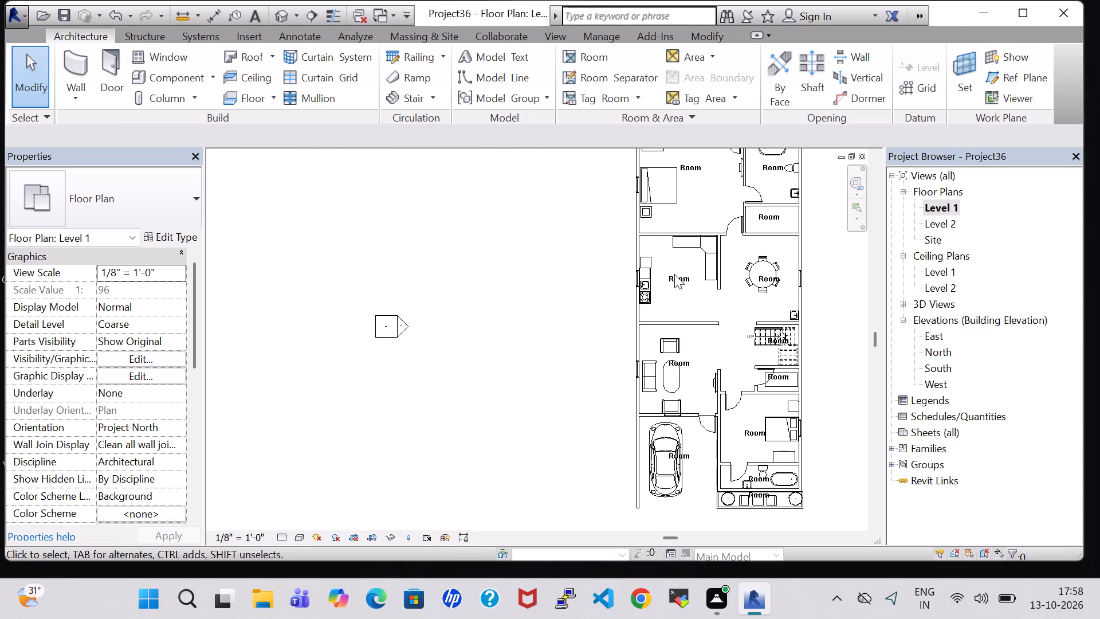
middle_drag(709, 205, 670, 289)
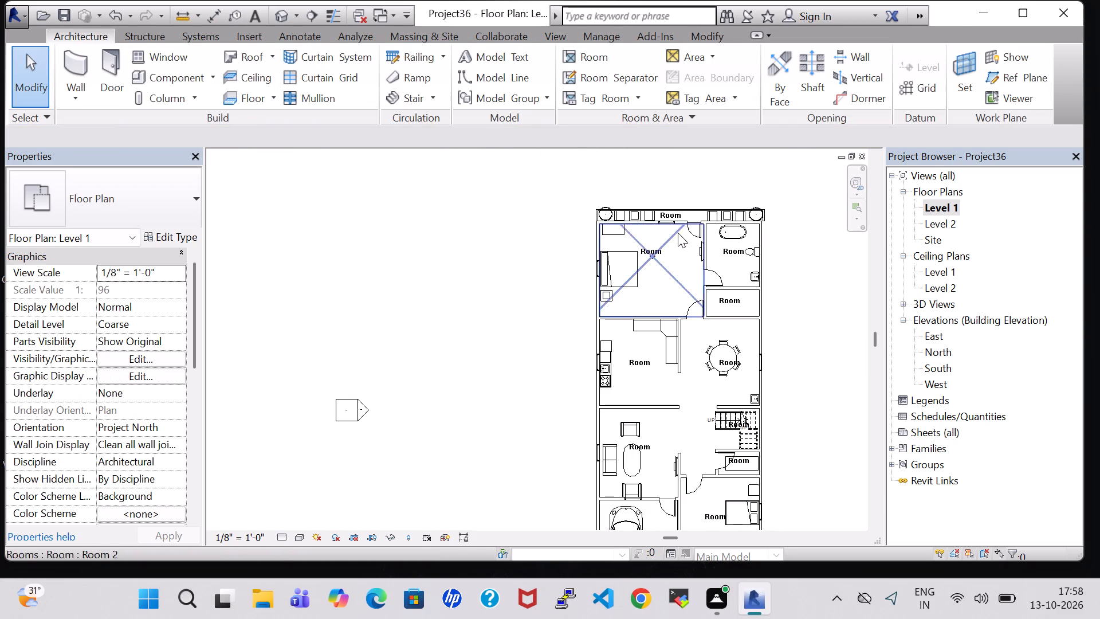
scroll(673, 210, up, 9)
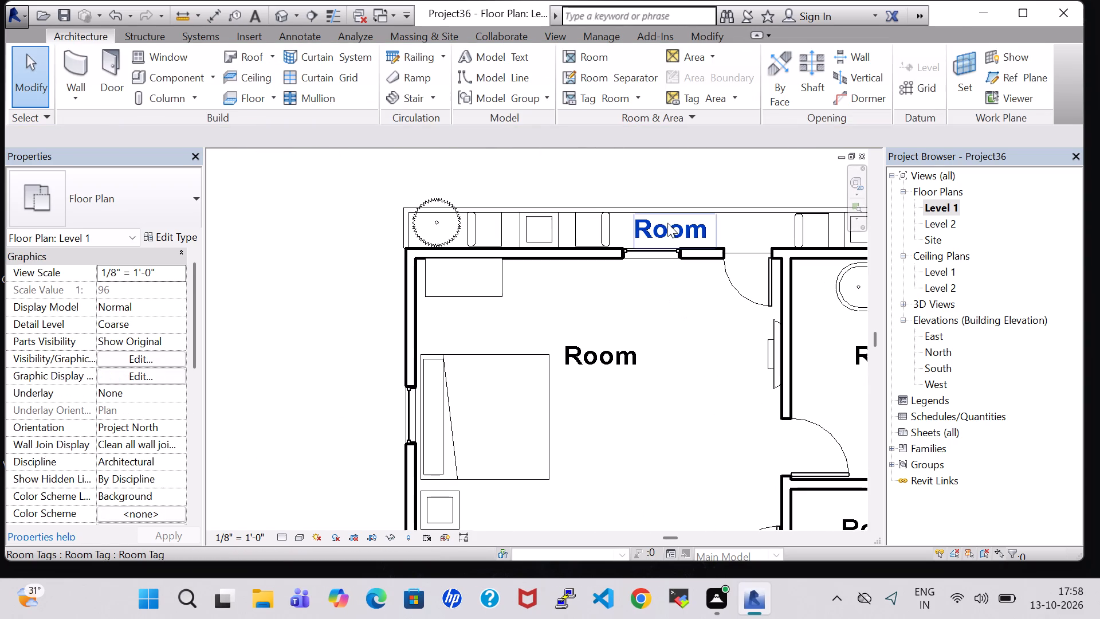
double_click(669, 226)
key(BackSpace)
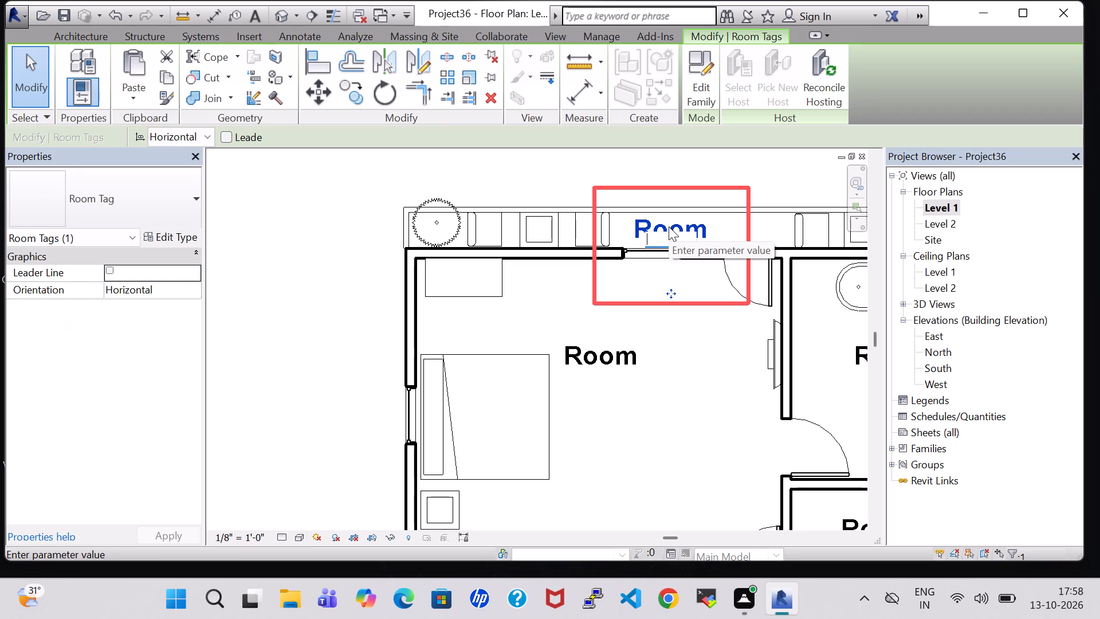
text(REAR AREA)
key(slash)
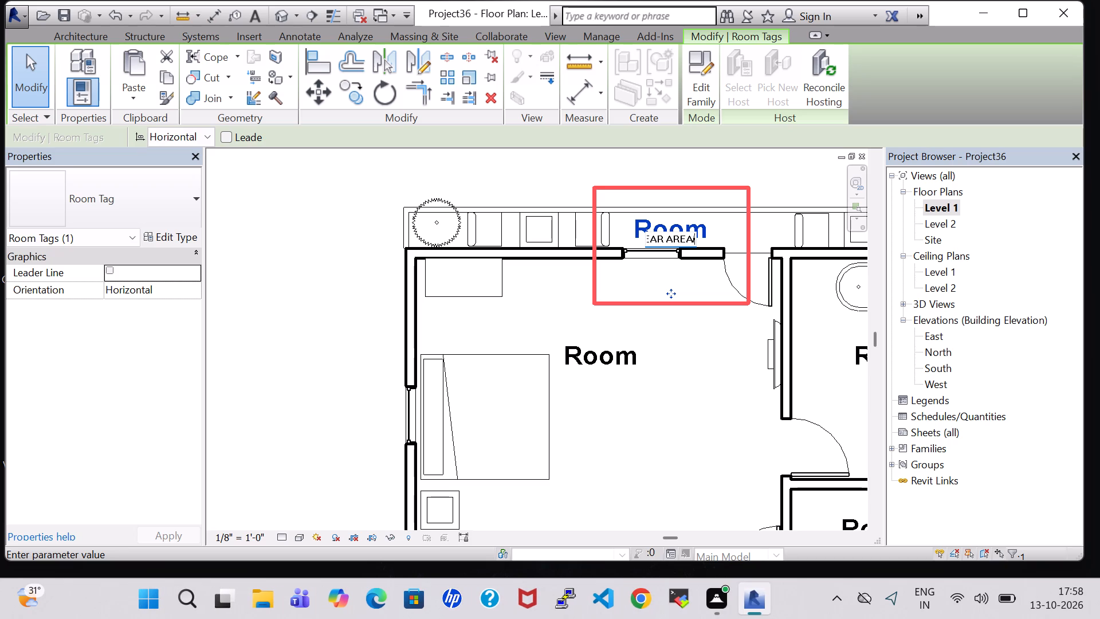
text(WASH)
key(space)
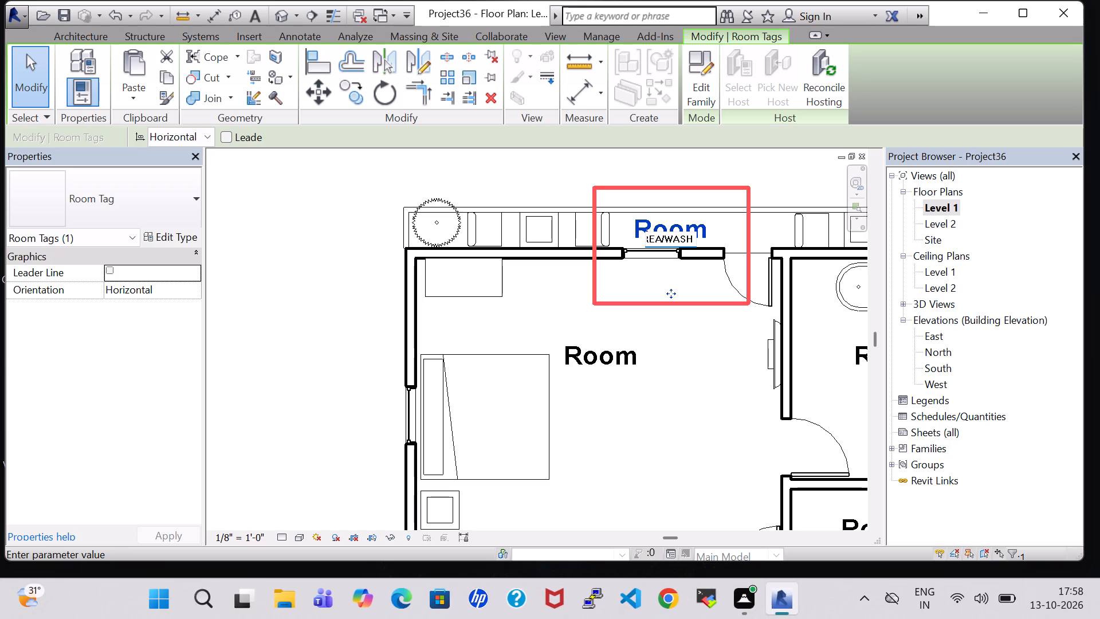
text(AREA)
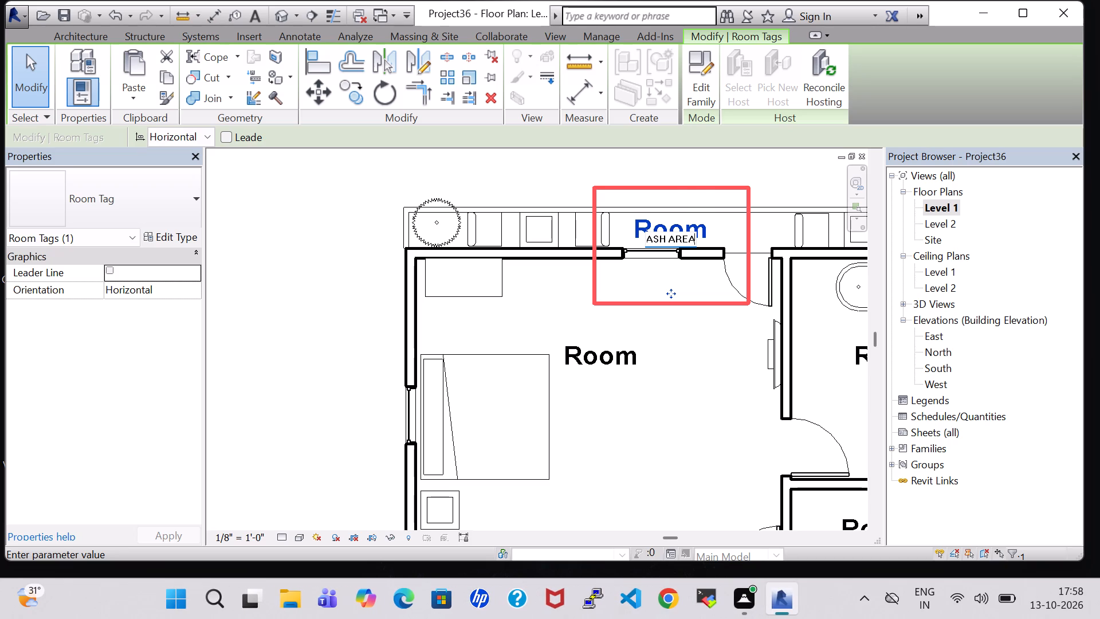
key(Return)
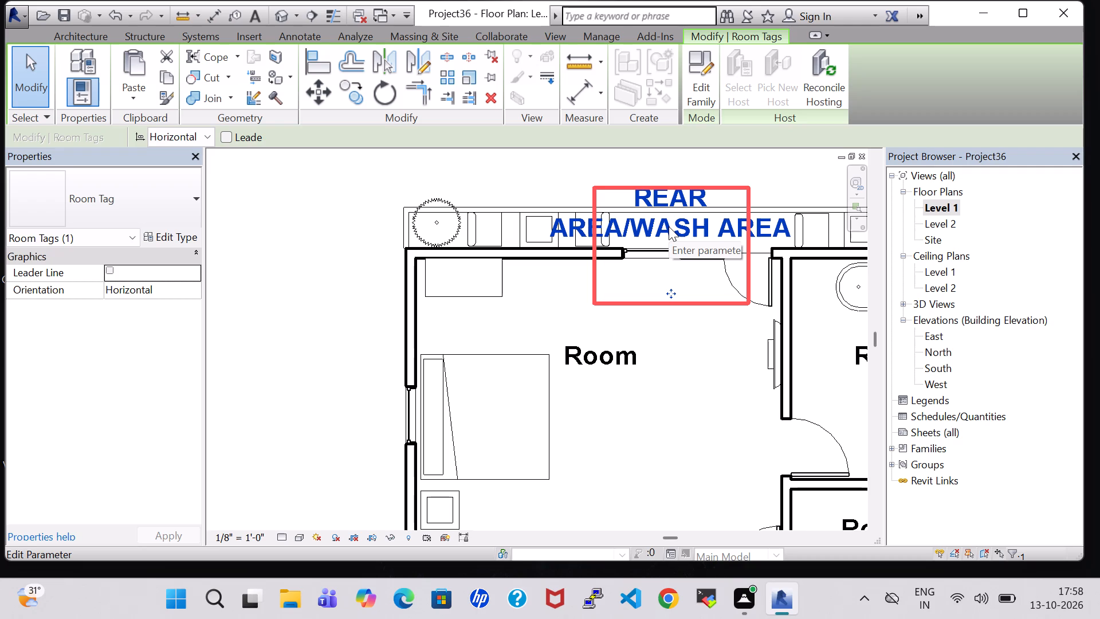
Rename the rear terrace's room tag as REAR SPACE.
click(669, 226)
key(BackSpace)
text(REA)
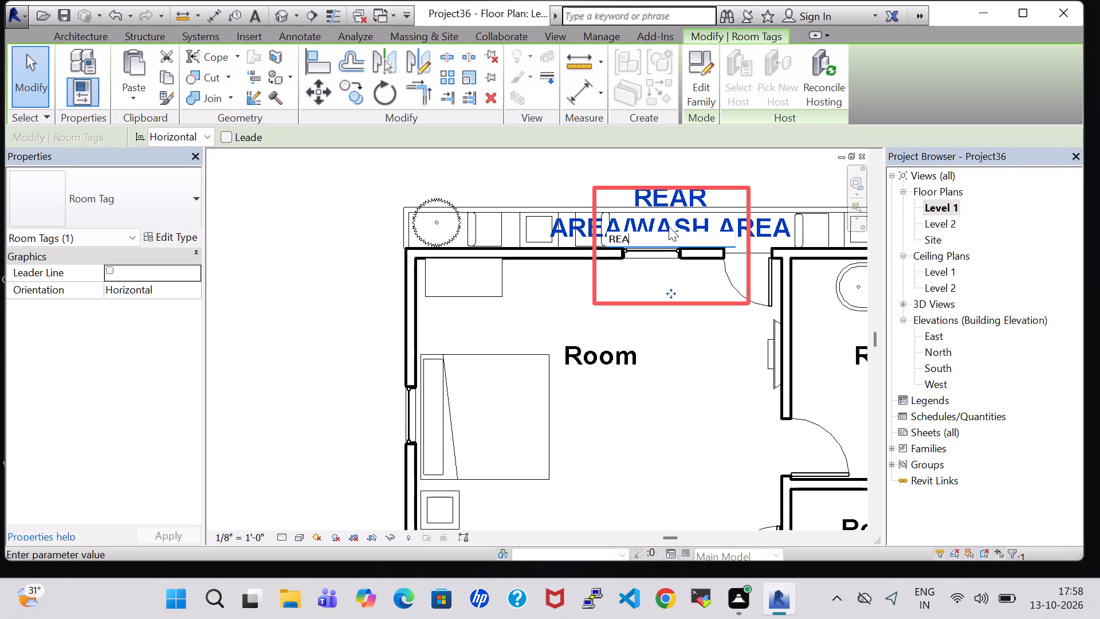
text(R)
key(space)
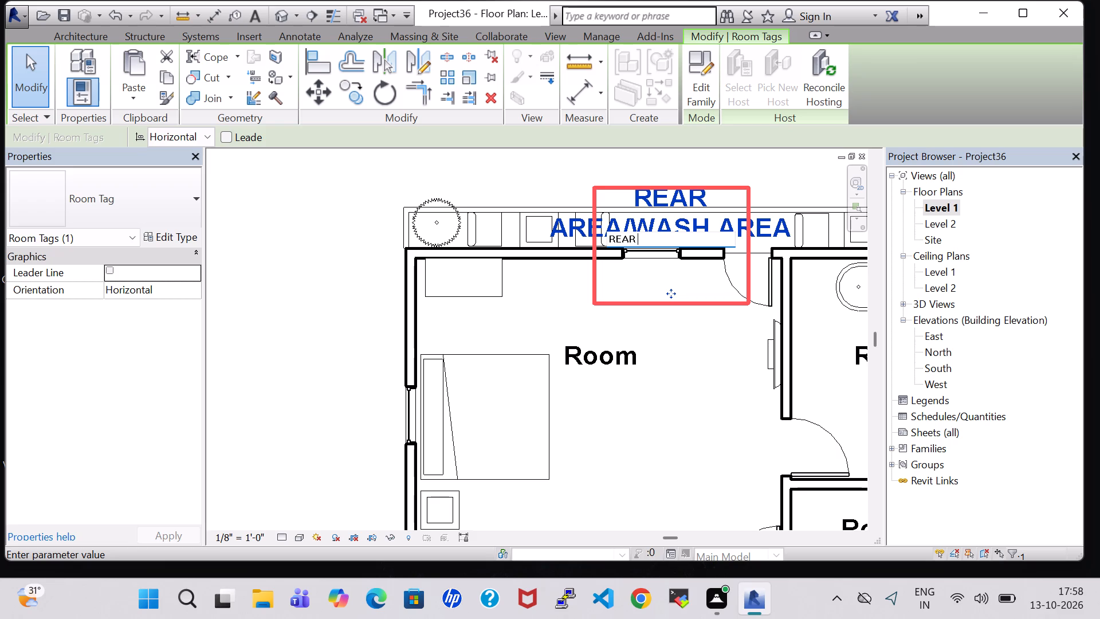
key(s)
text(PACE)
key(Return)
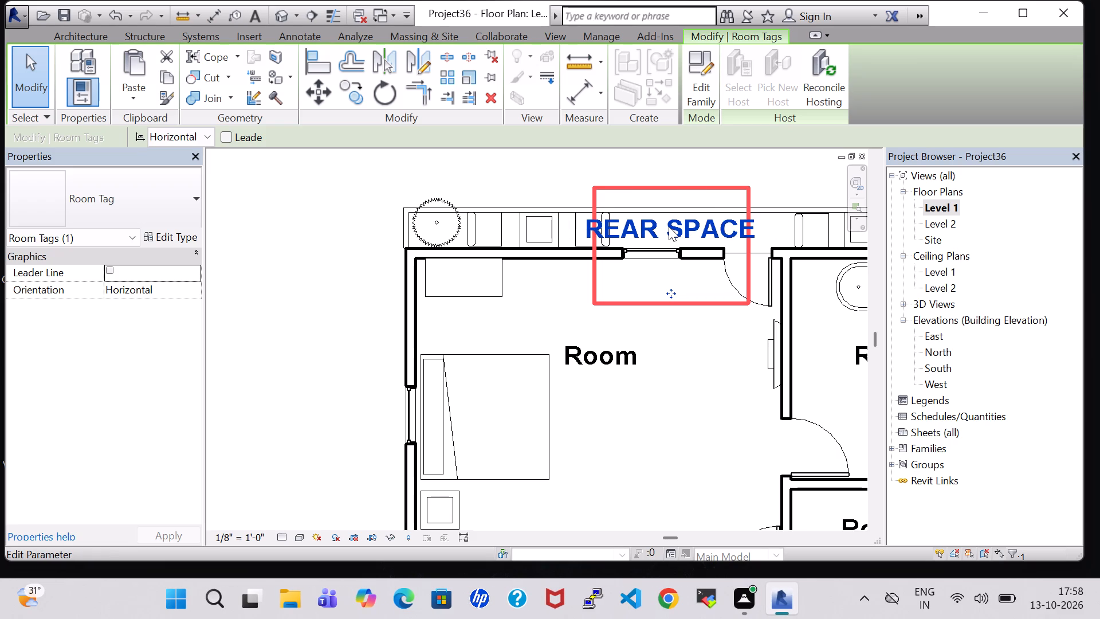
click(578, 157)
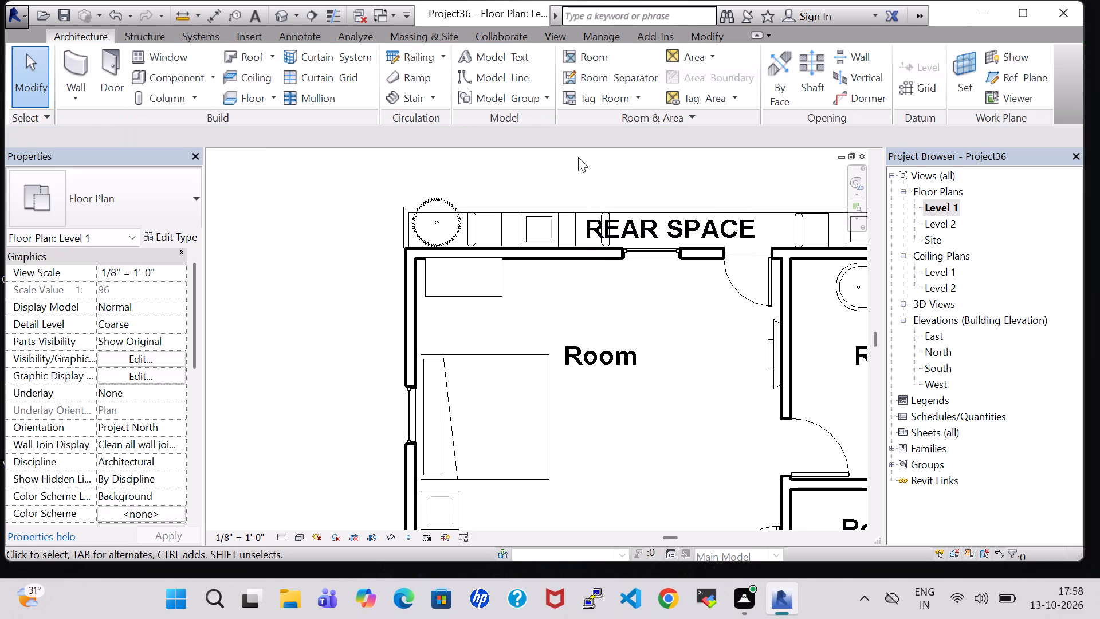
Rename the north bedroom's room tag as BEDROOM.
scroll(578, 197, down, 3)
double_click(616, 297)
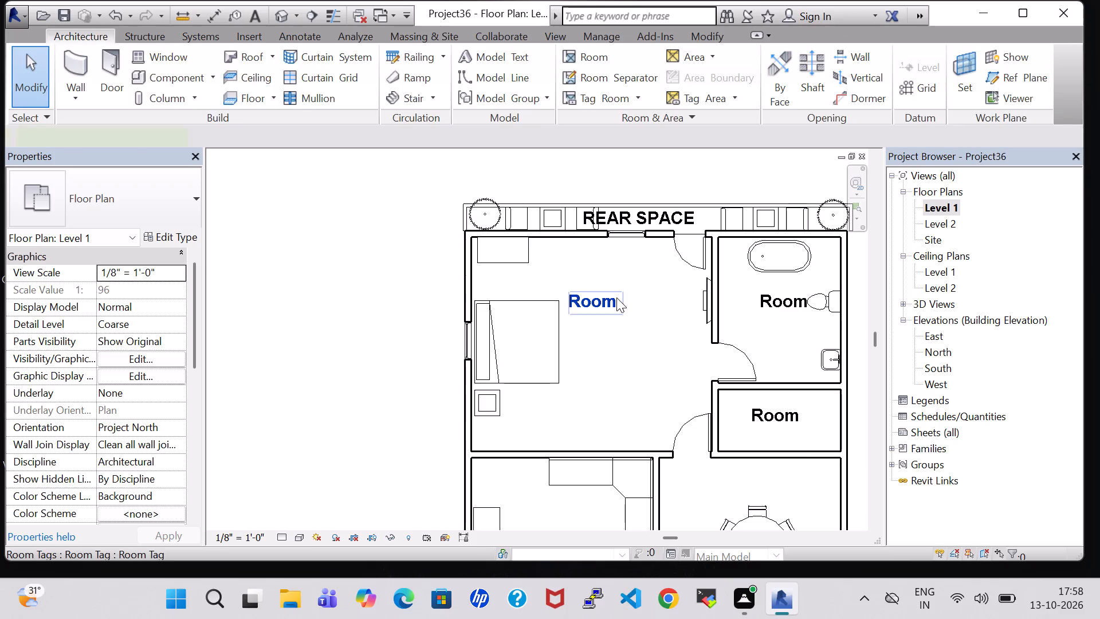
click(604, 308)
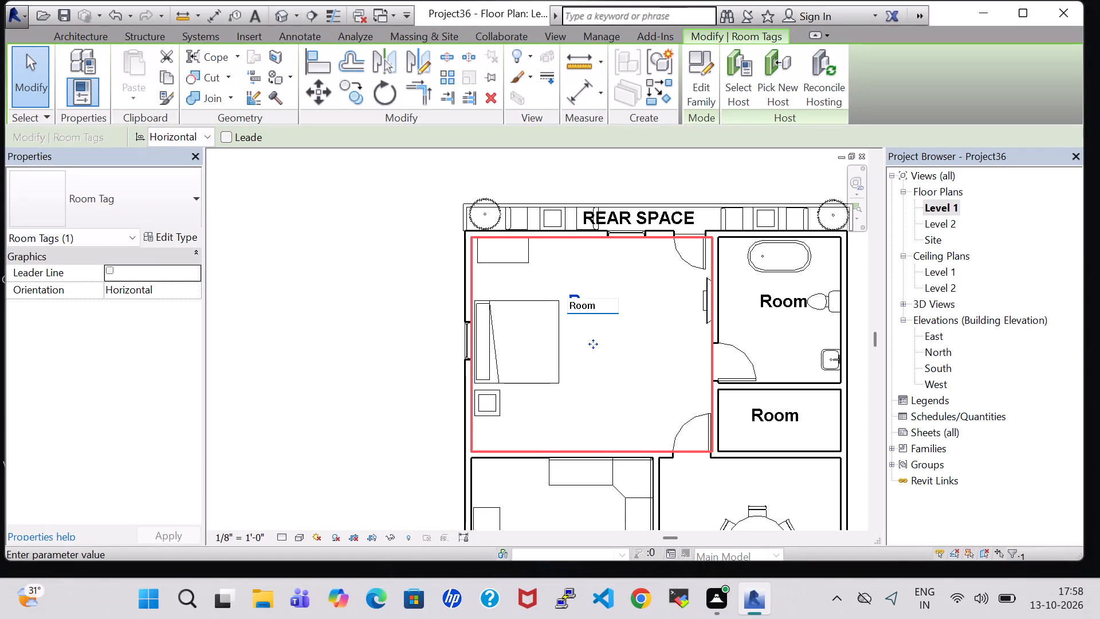
key(BackSpace)
key(BackSpace)
key(BackSpace)
key(BackSpace)
key(BackSpace)
key(BackSpace)
key(BackSpace)
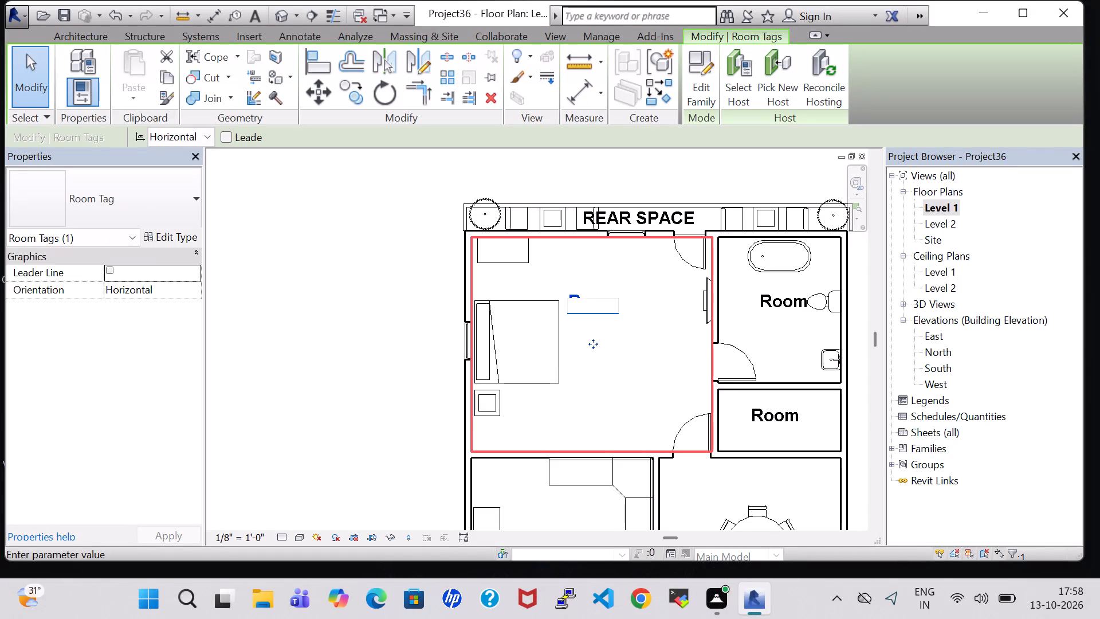
text(BEDROOM)
key(Return)
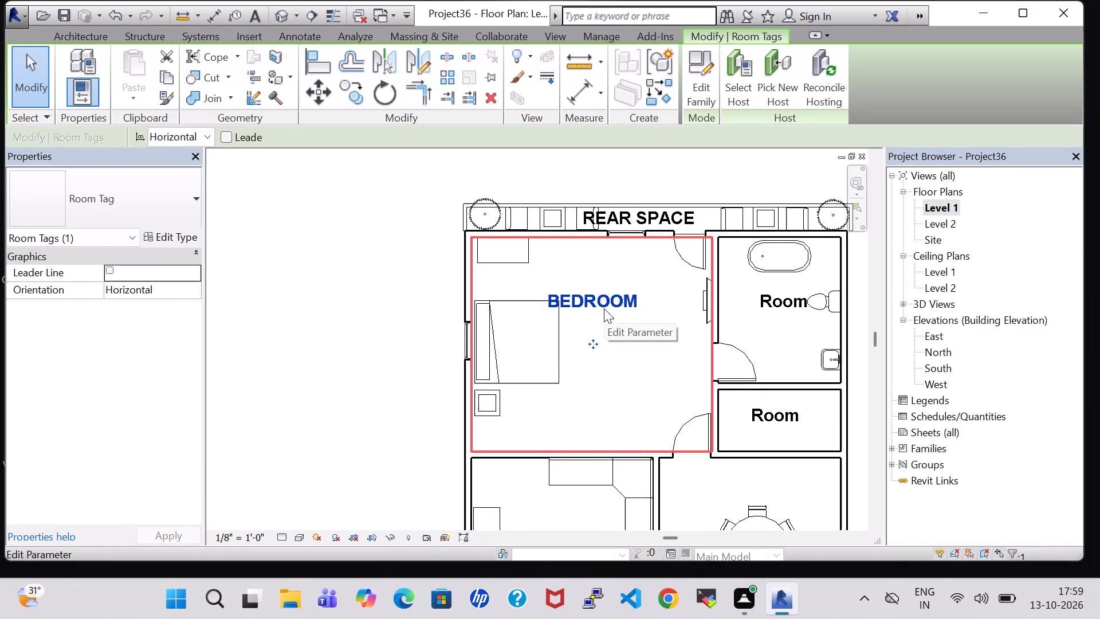
Rename the room tag of the bathroom adjoining the north bedroom as AT.TOILET.
scroll(616, 315, down, 3)
double_click(735, 316)
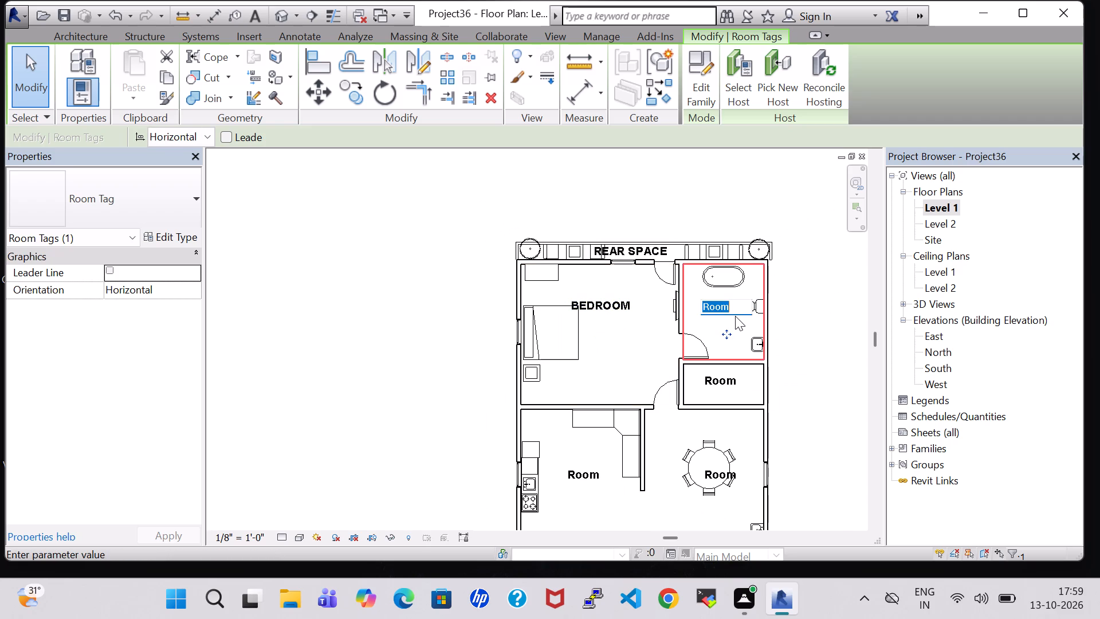
key(BackSpace)
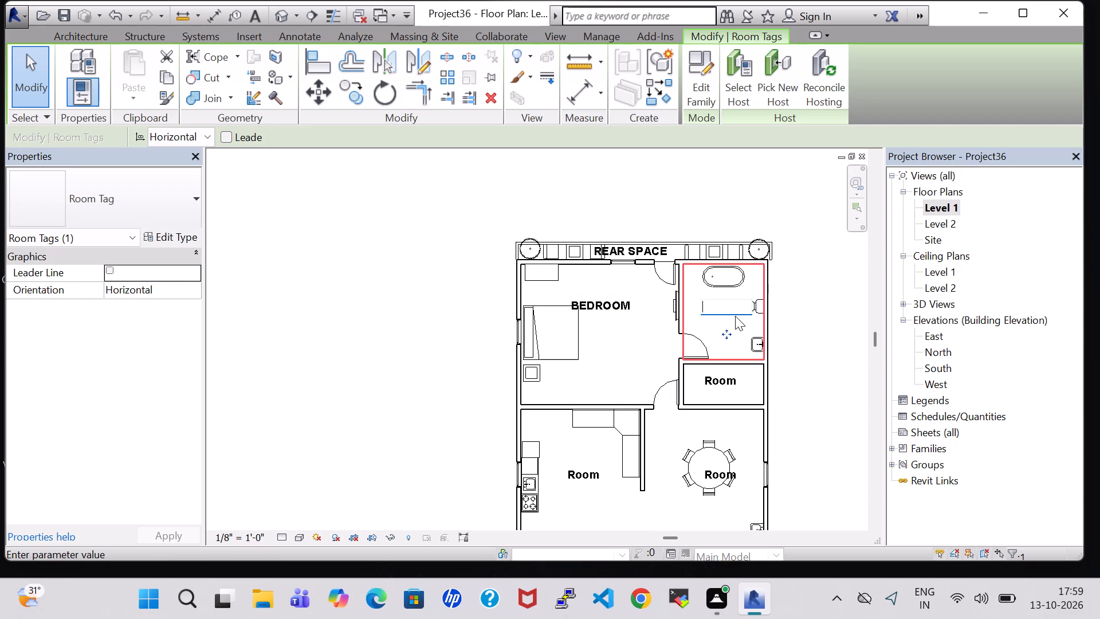
text(AT)
key(period)
text(TOILET)
key(Return)
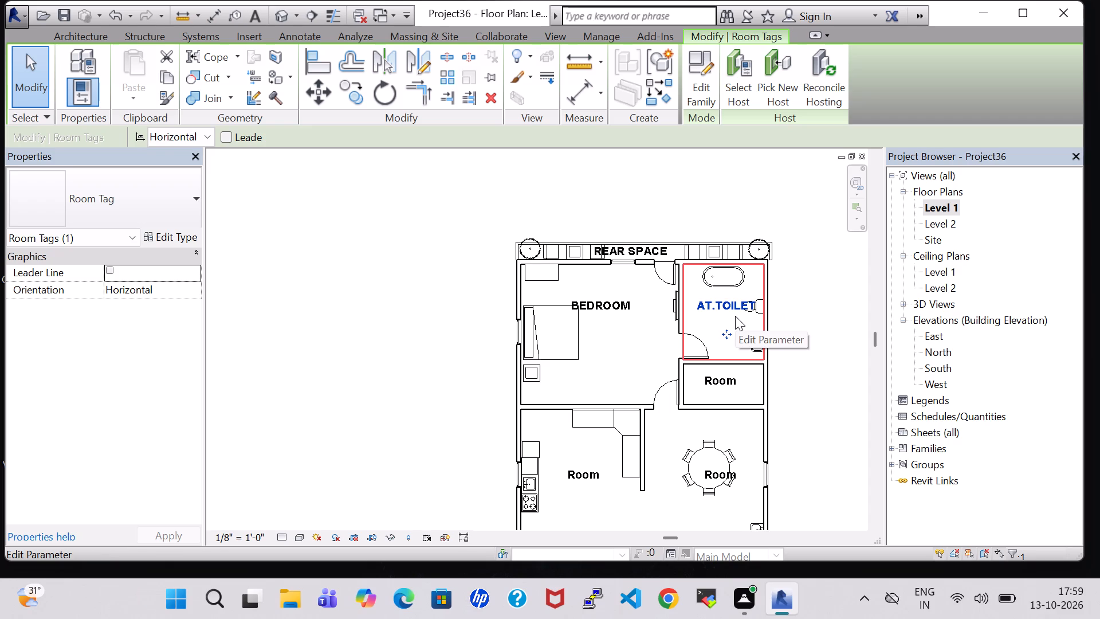
Rename the room tag of the small enclosed room south of that bathroom as DUCT.
double_click(724, 378)
key(BackSpace)
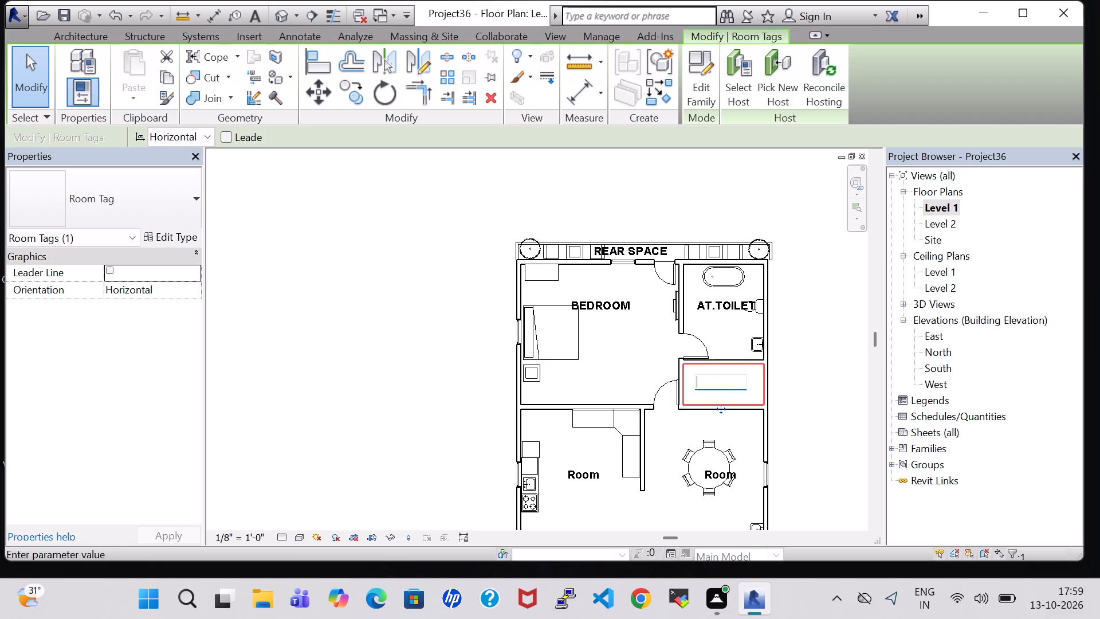
text(DUCT)
key(Return)
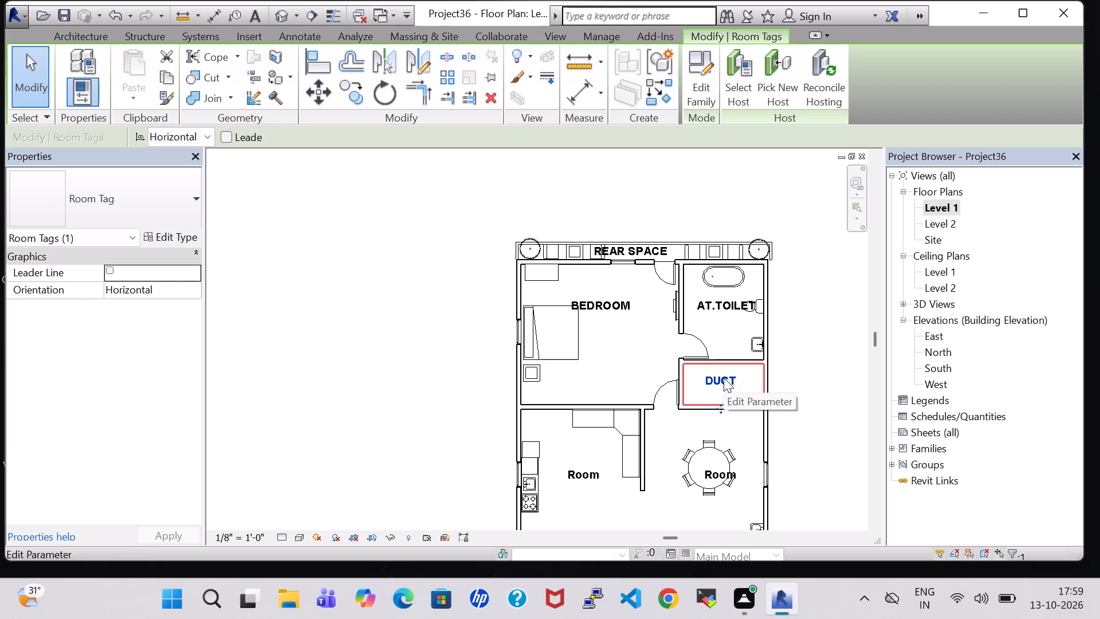
Rename the room tag in the kitchen area as KITCHEN.
click(583, 481)
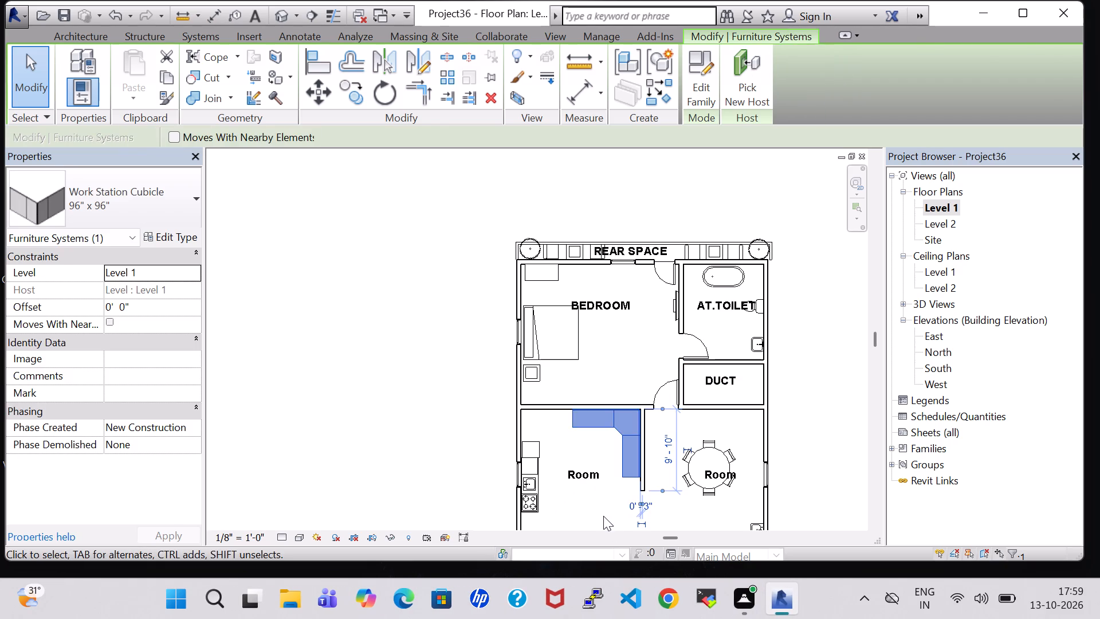
click(603, 516)
double_click(590, 469)
key(BackSpace)
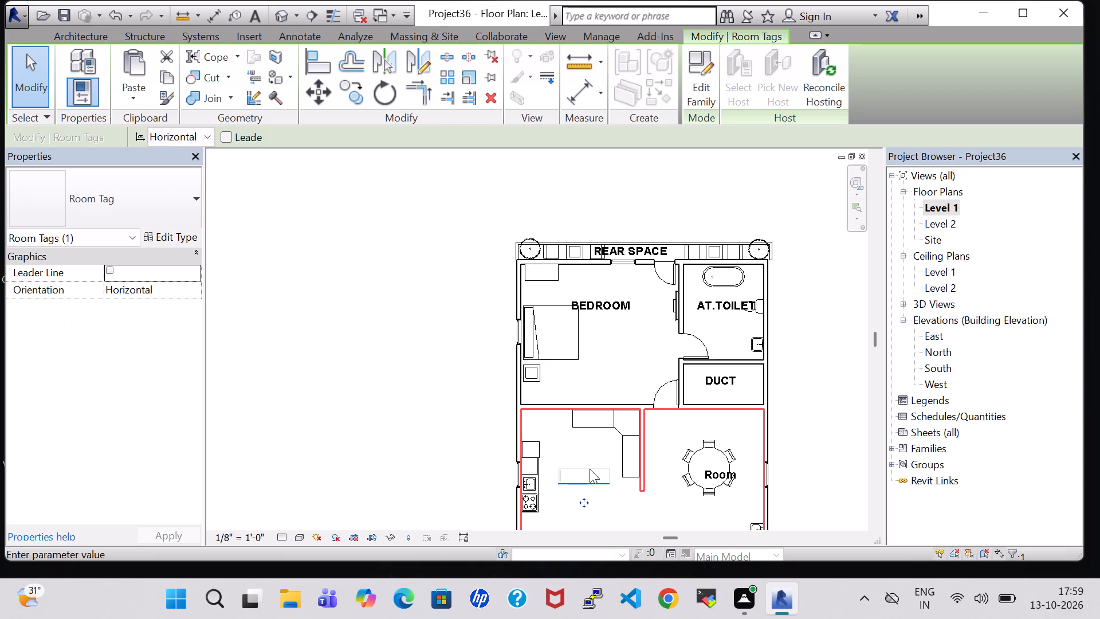
text(KITCHEM)
key(BackSpace)
key(n)
key(Return)
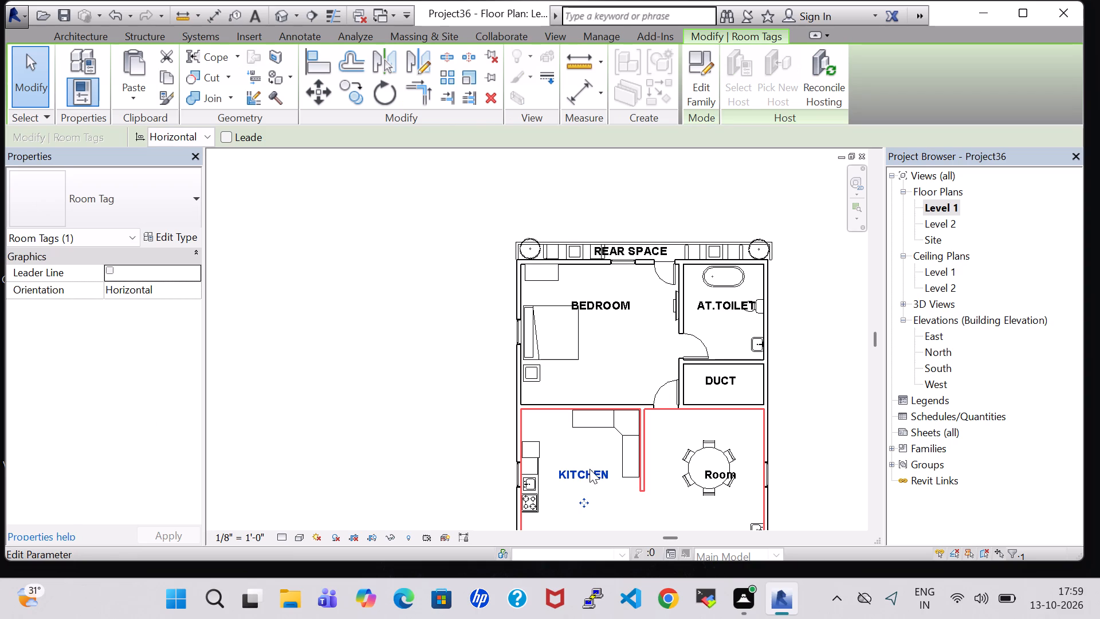
Rename the room tag at the round dining table as DINING.
scroll(562, 441, down, 2)
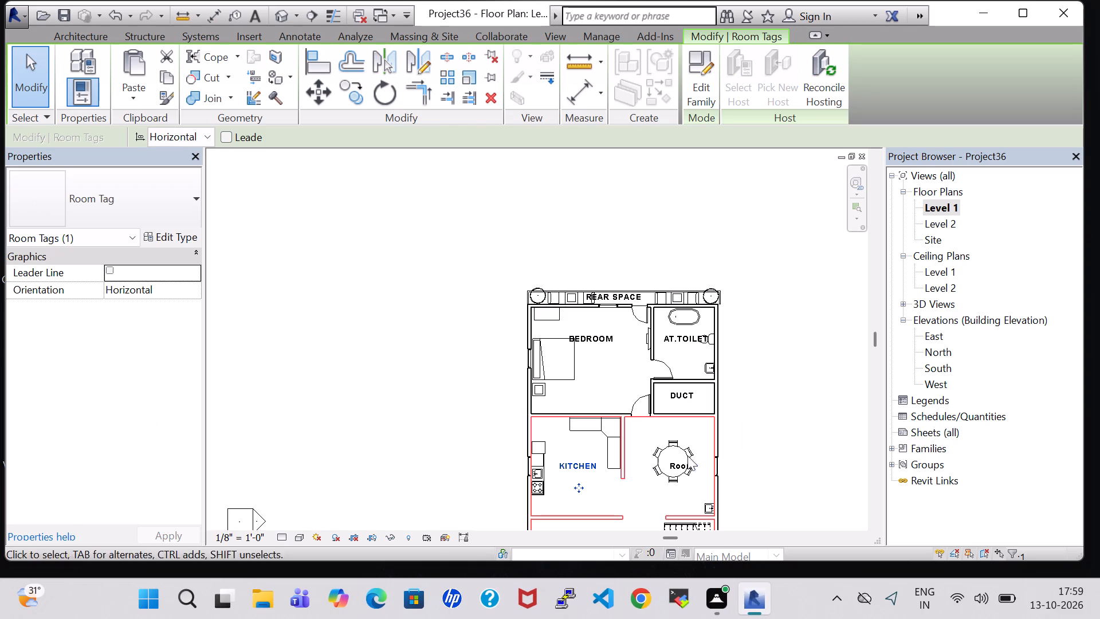
click(689, 466)
click(689, 466)
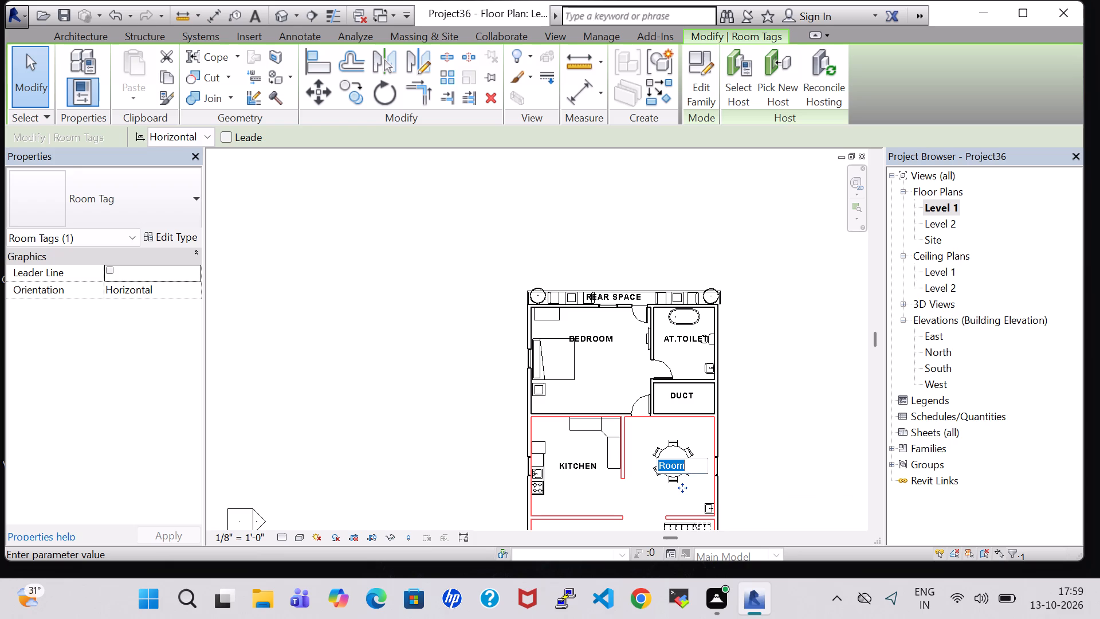
key(BackSpace)
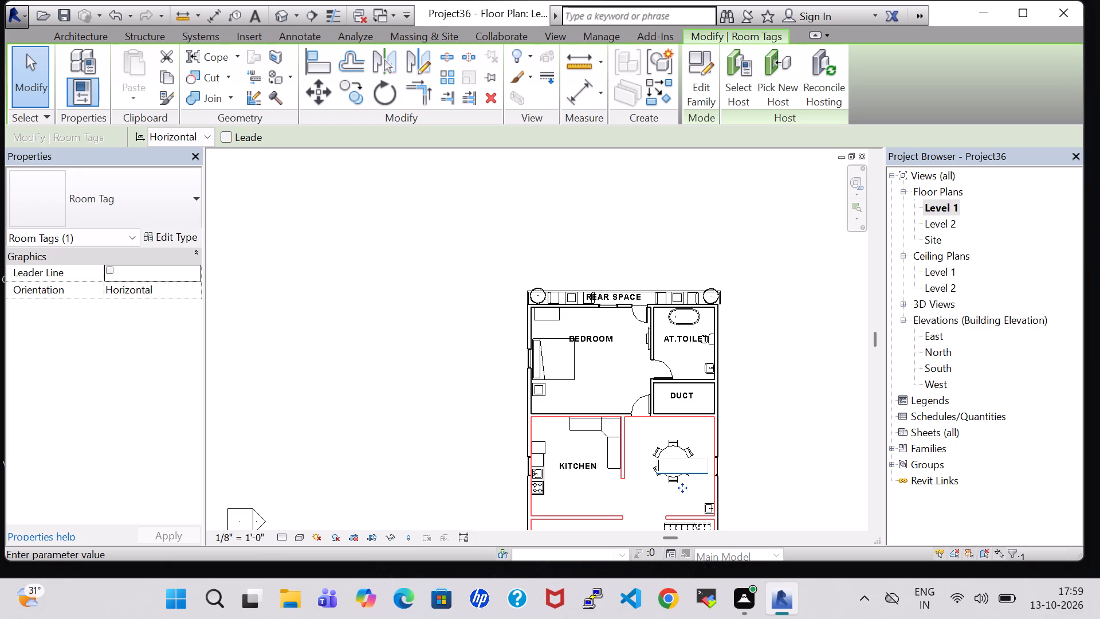
text(DINING)
key(Return)
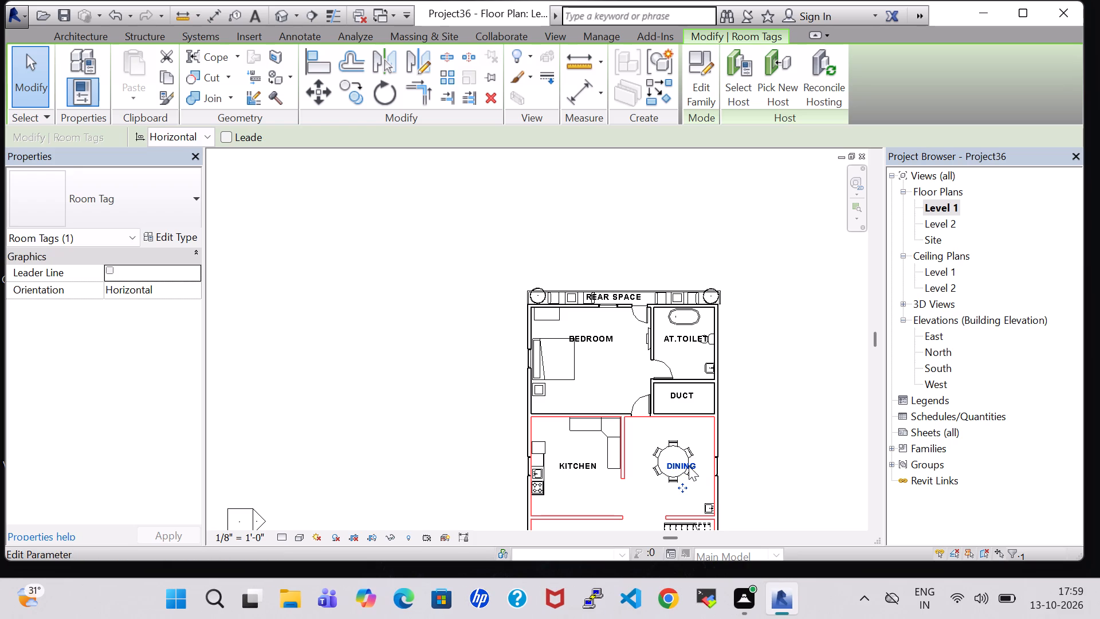
Rename the room tag in the sofa area south of the kitchen as LIVING.
middle_drag(806, 464, 794, 389)
scroll(793, 387, down, 1)
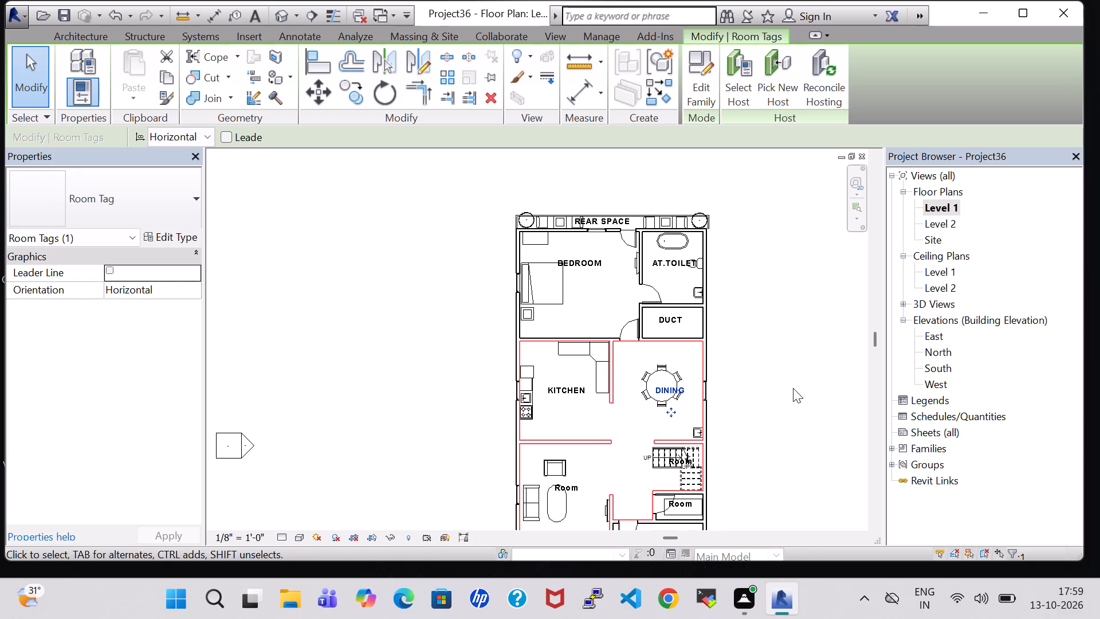
middle_drag(793, 425, 764, 322)
double_click(573, 369)
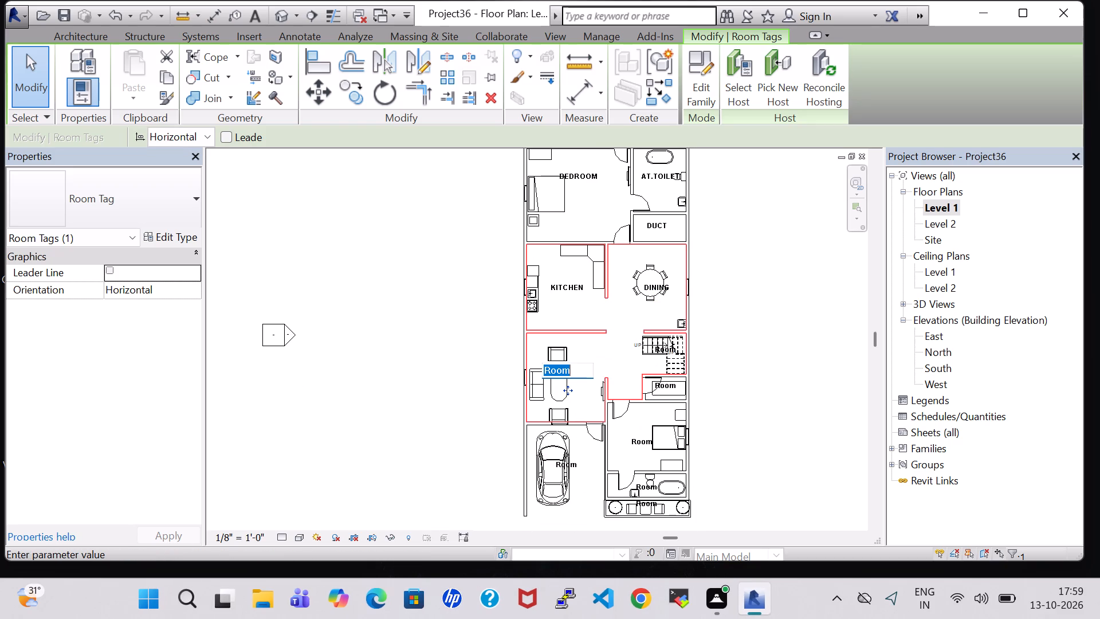
key(BackSpace)
text(LIVING)
key(Return)
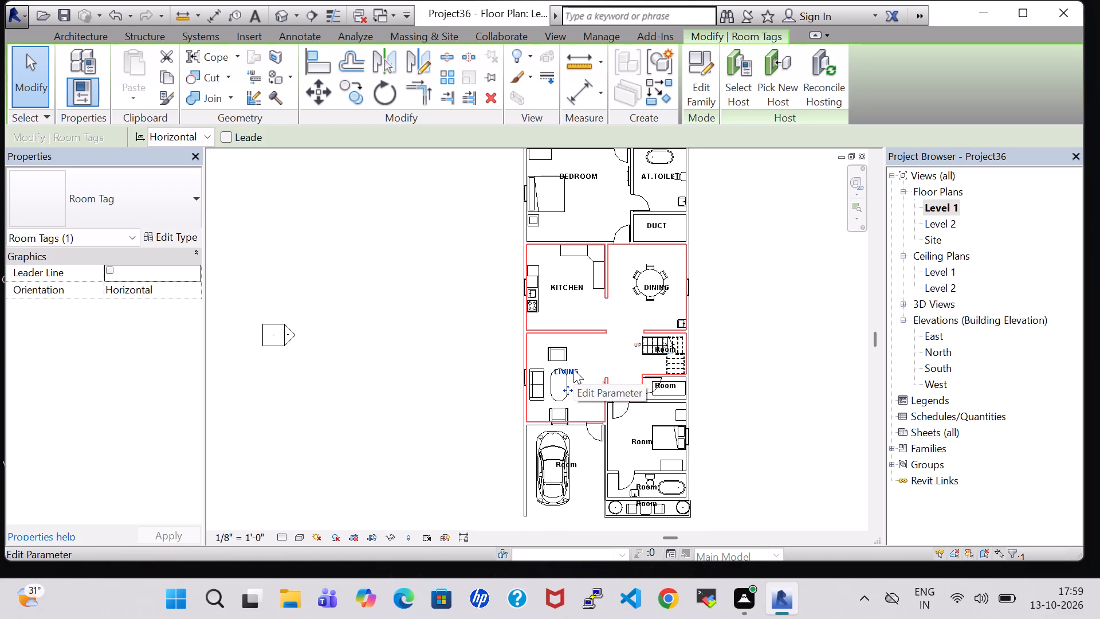
Rename the south bedroom's room tag as BEDROOM and nudge it slightly west, away from the bed.
double_click(647, 443)
key(BackSpace)
text(BEDROOM)
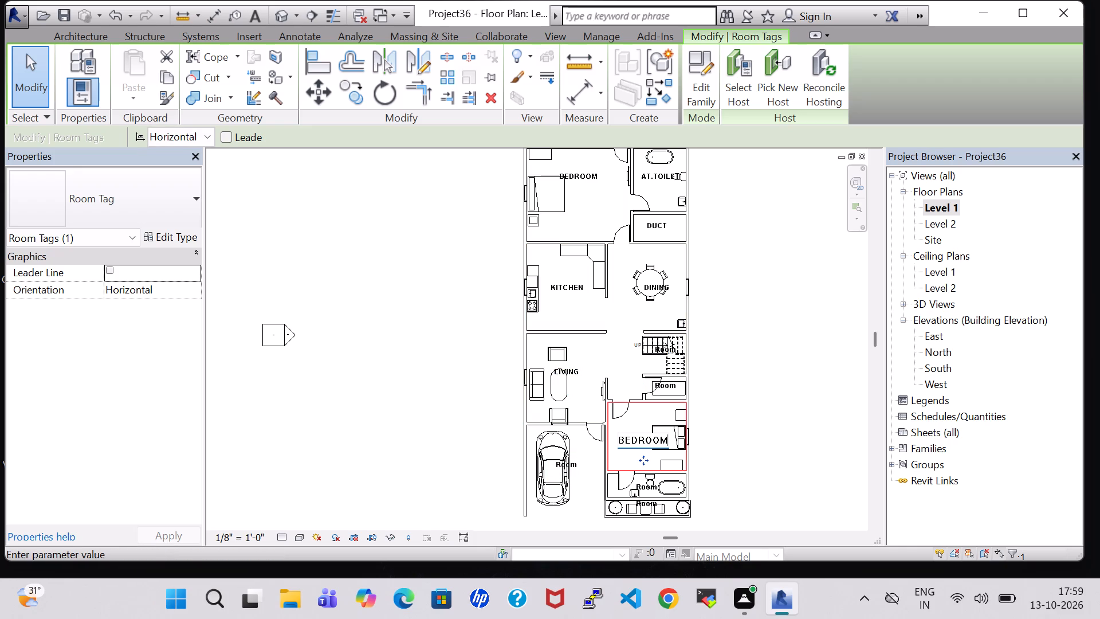
key(Return)
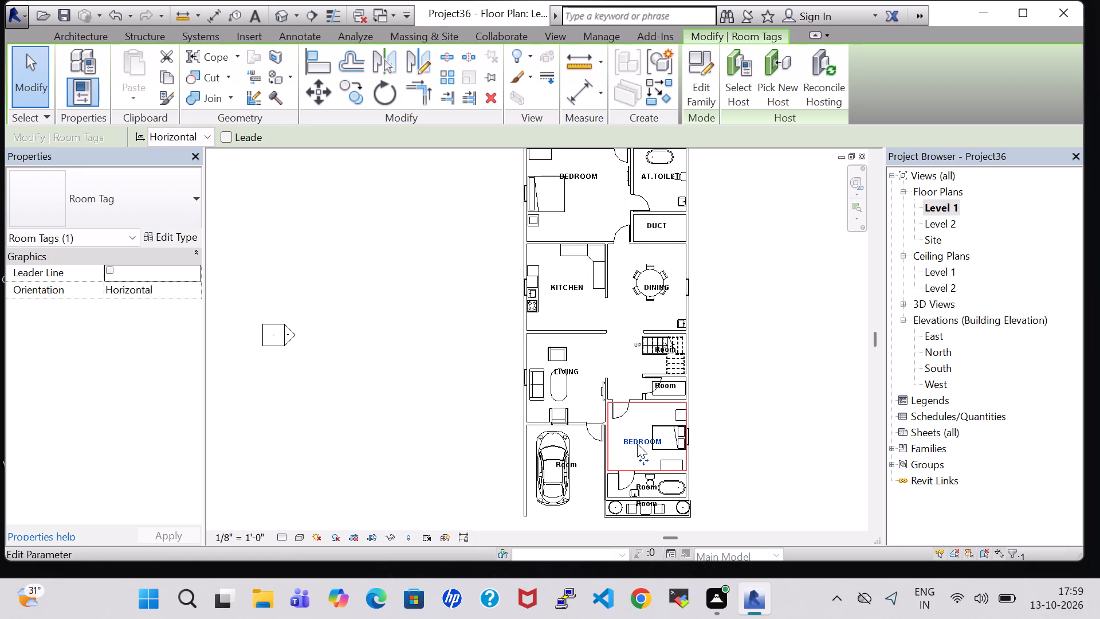
key(Left)
key(Left)
key(Left)
click(784, 416)
Rename the room tag beside the car as PARKING.
double_click(571, 465)
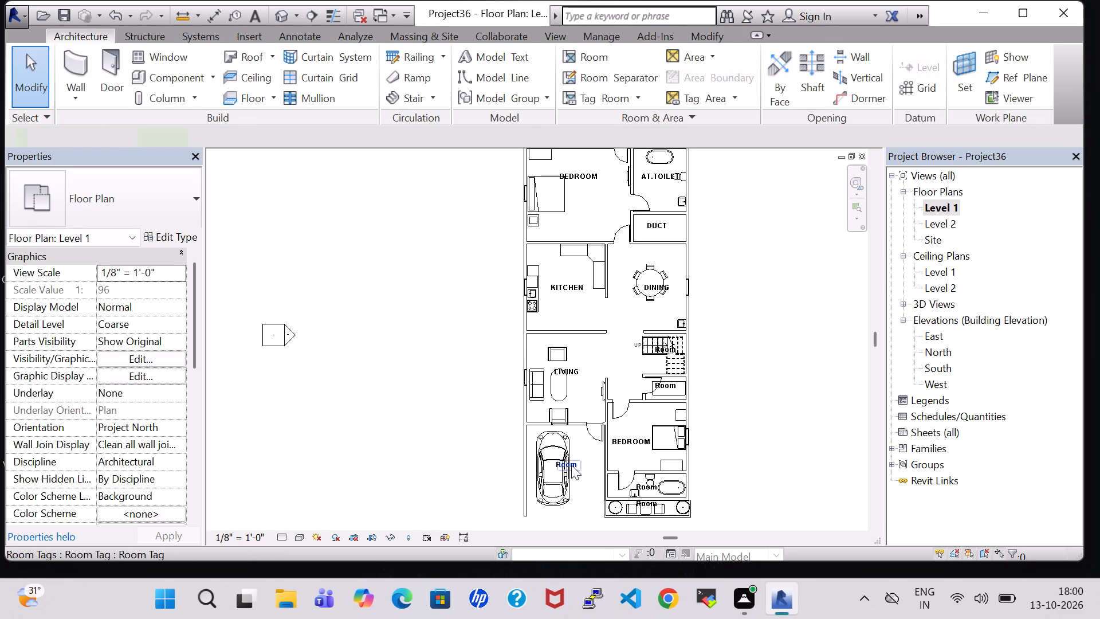
key(BackSpace)
text(PA)
text(RKING)
key(Return)
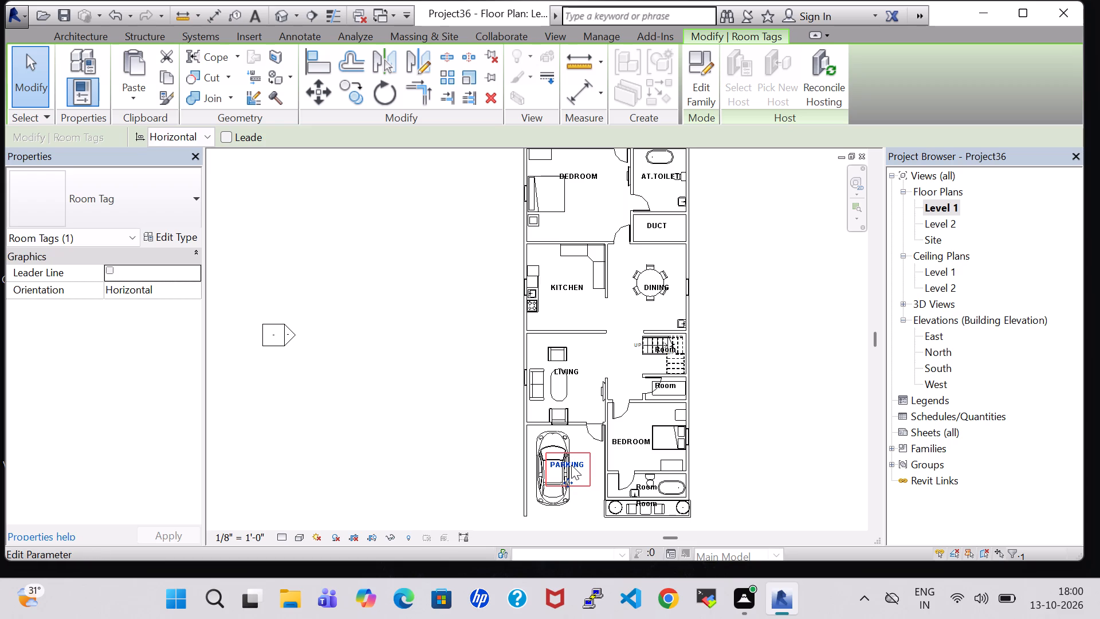
Rename the room tag of the bathroom south of the south bedroom as TOILET.
scroll(646, 487, up, 2)
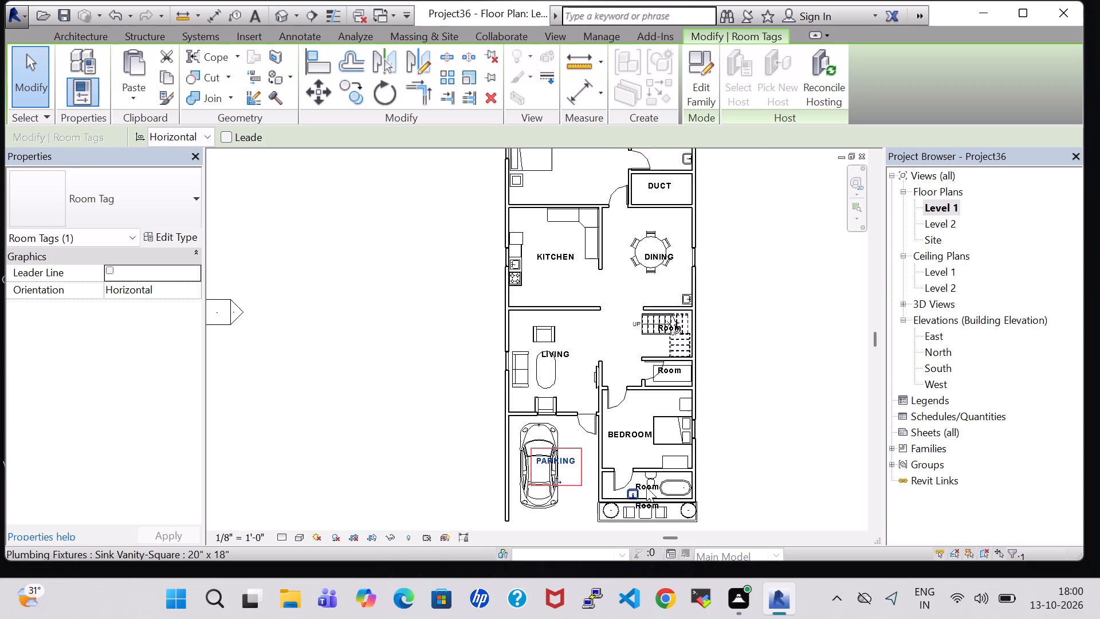
scroll(646, 487, up, 5)
click(654, 494)
click(654, 494)
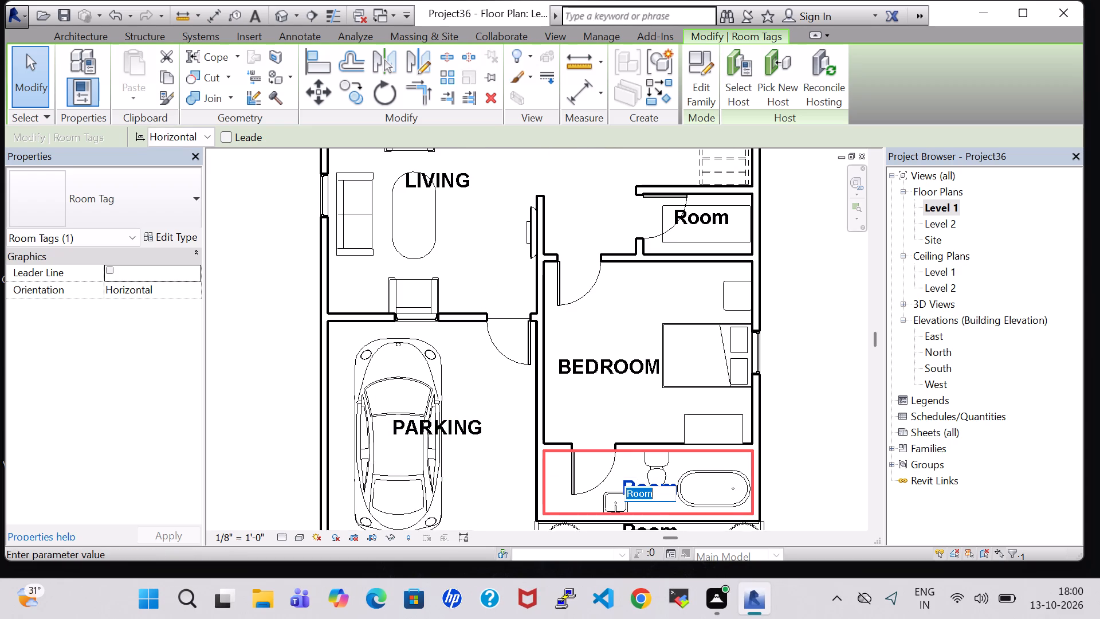
key(BackSpace)
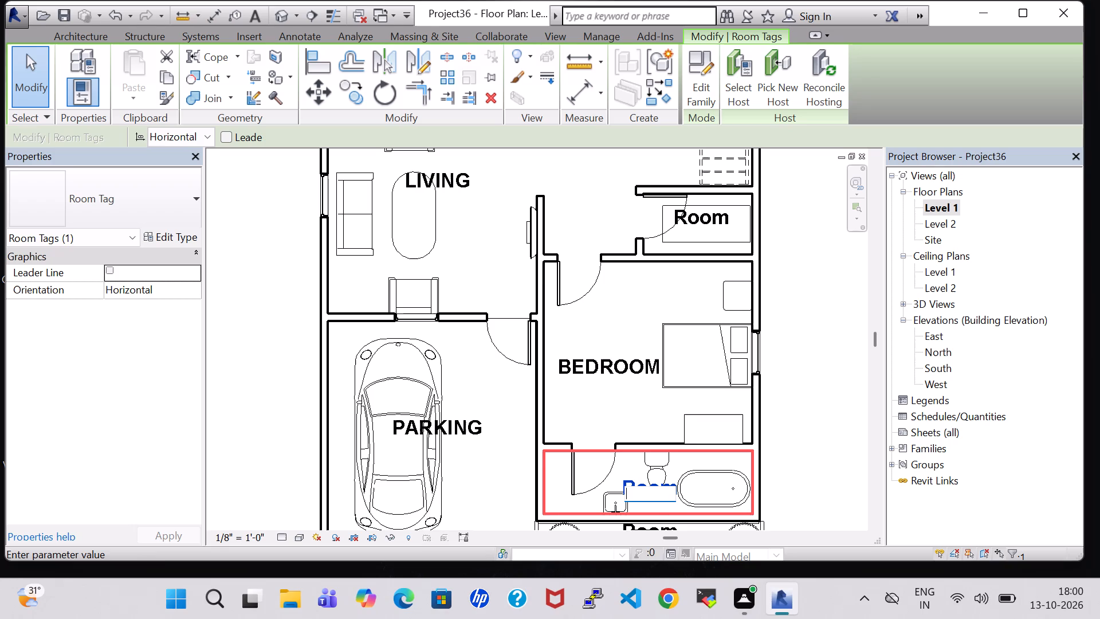
text(TOILET)
key(Return)
Rename the room tag of the front seating strip south of the toilet as LAWN.
scroll(796, 476, down, 1)
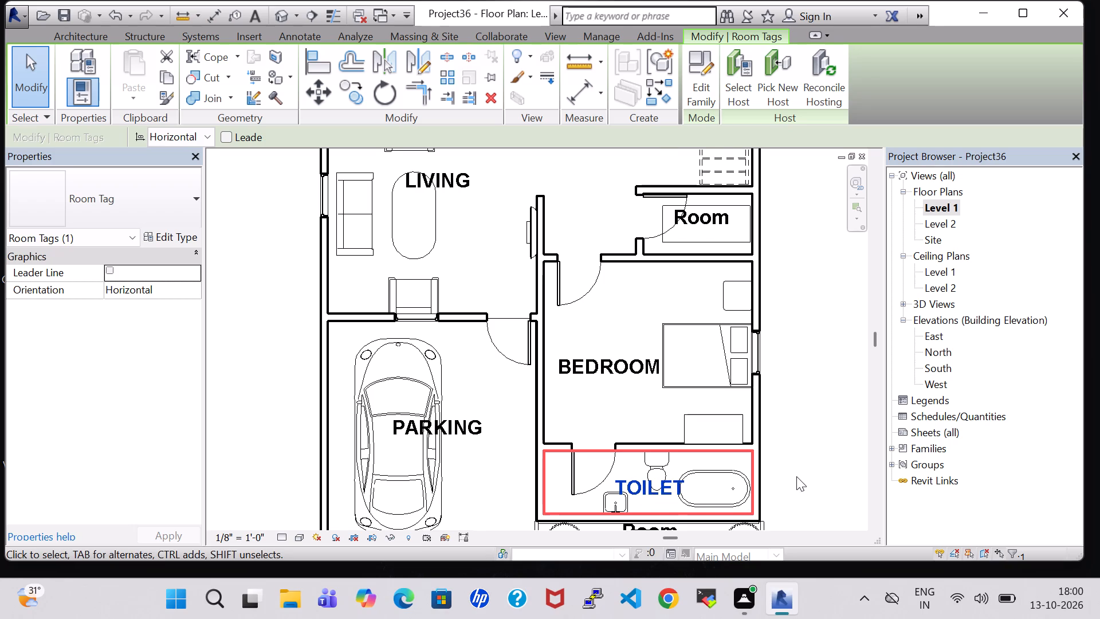
click(675, 526)
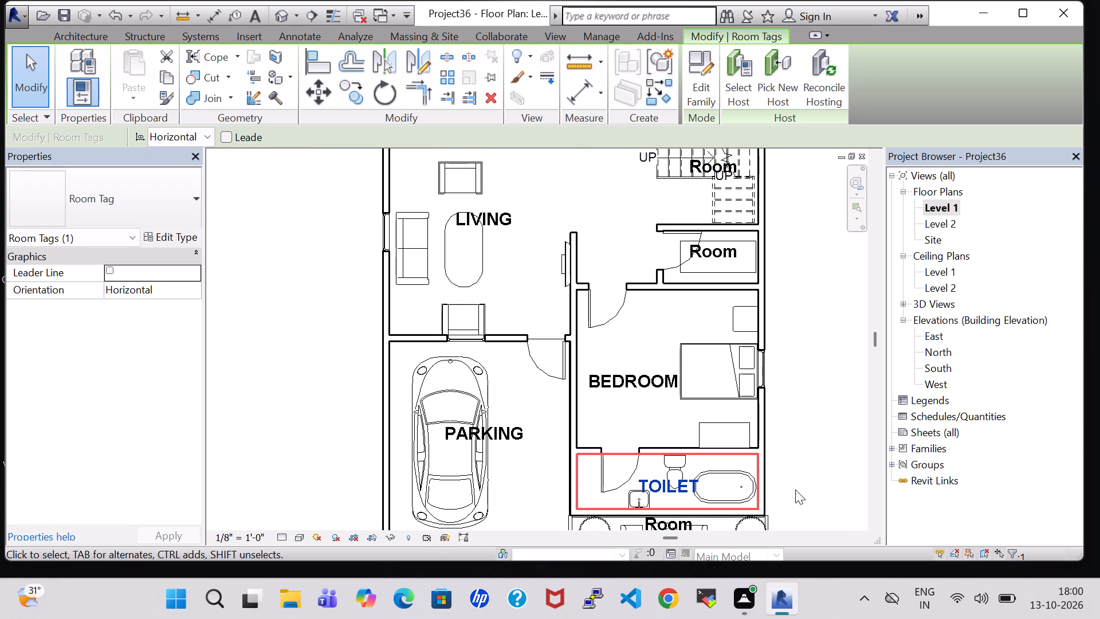
middle_drag(795, 489, 816, 341)
double_click(702, 375)
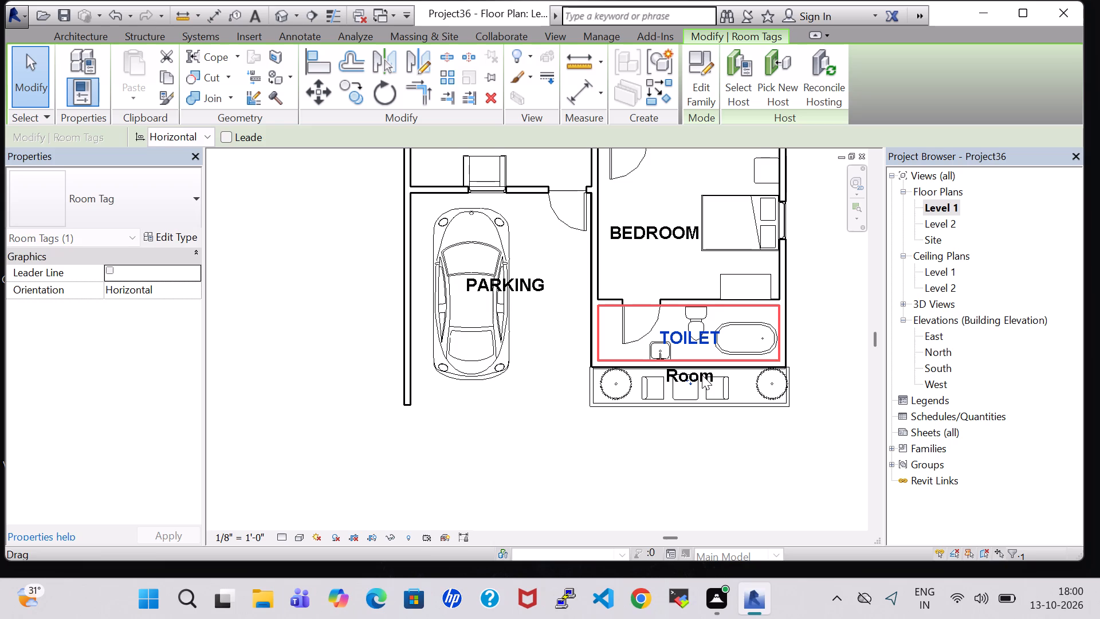
click(701, 432)
click(688, 382)
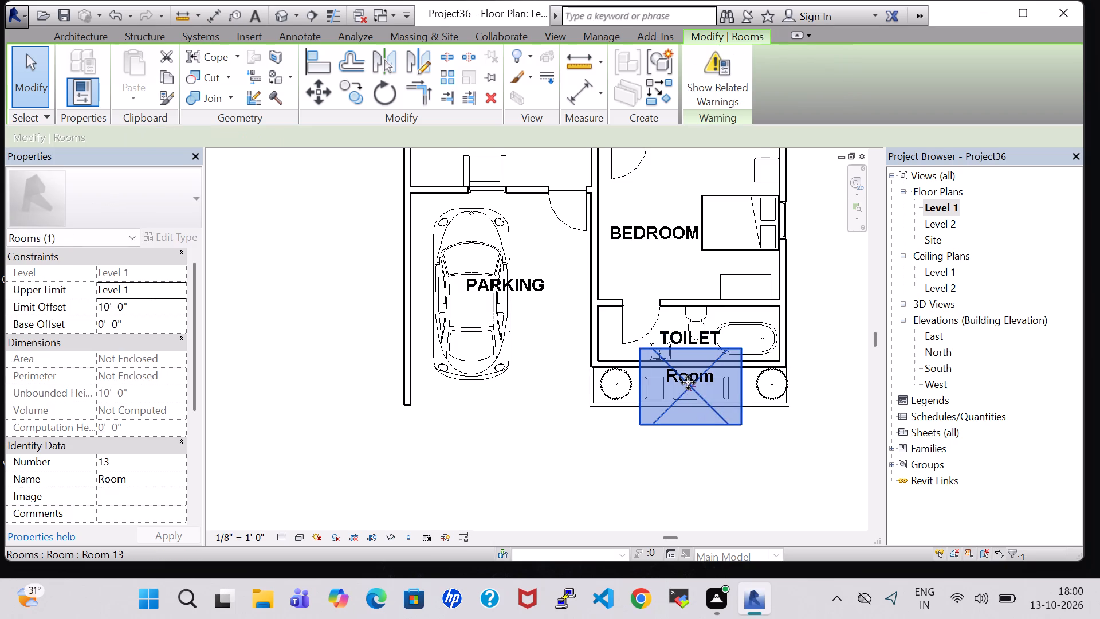
click(744, 455)
double_click(698, 375)
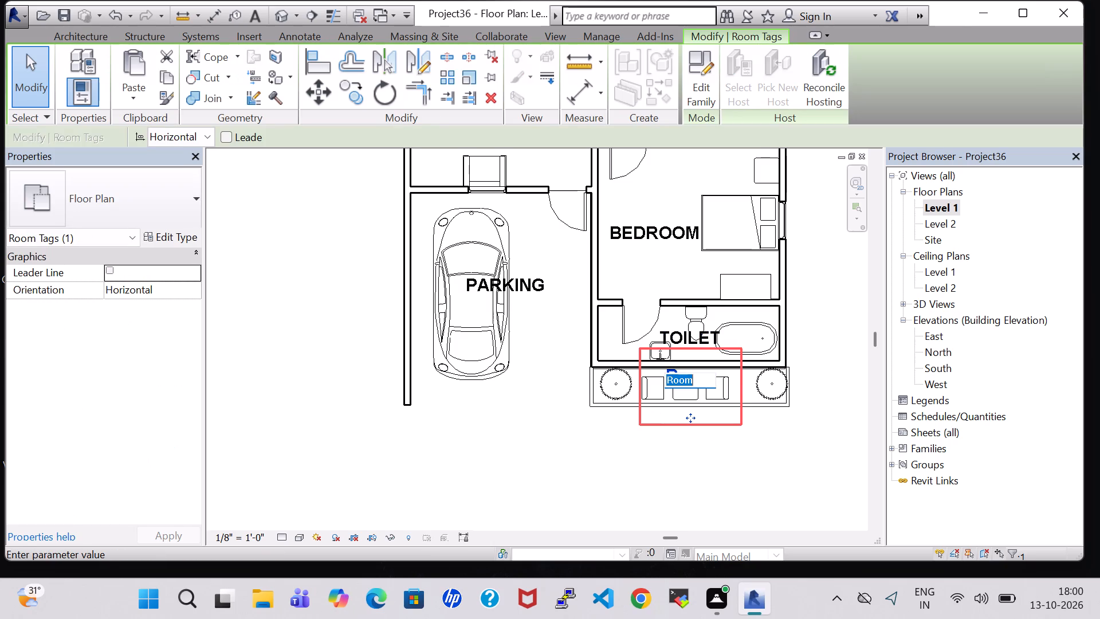
key(BackSpace)
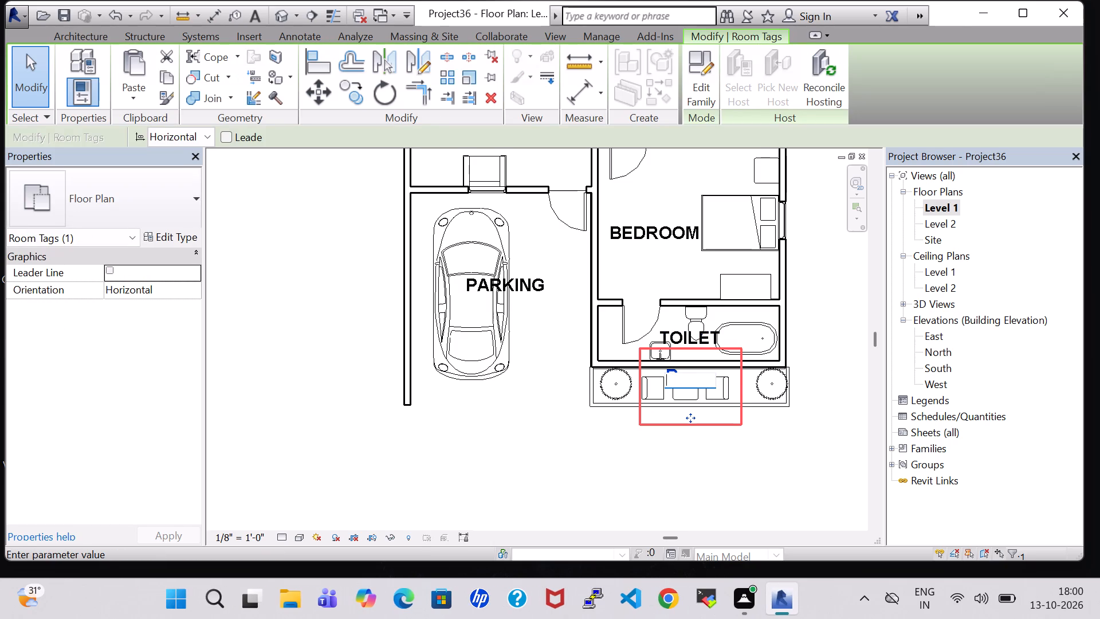
key(f)
key(BackSpace)
text(LAWN)
key(Return)
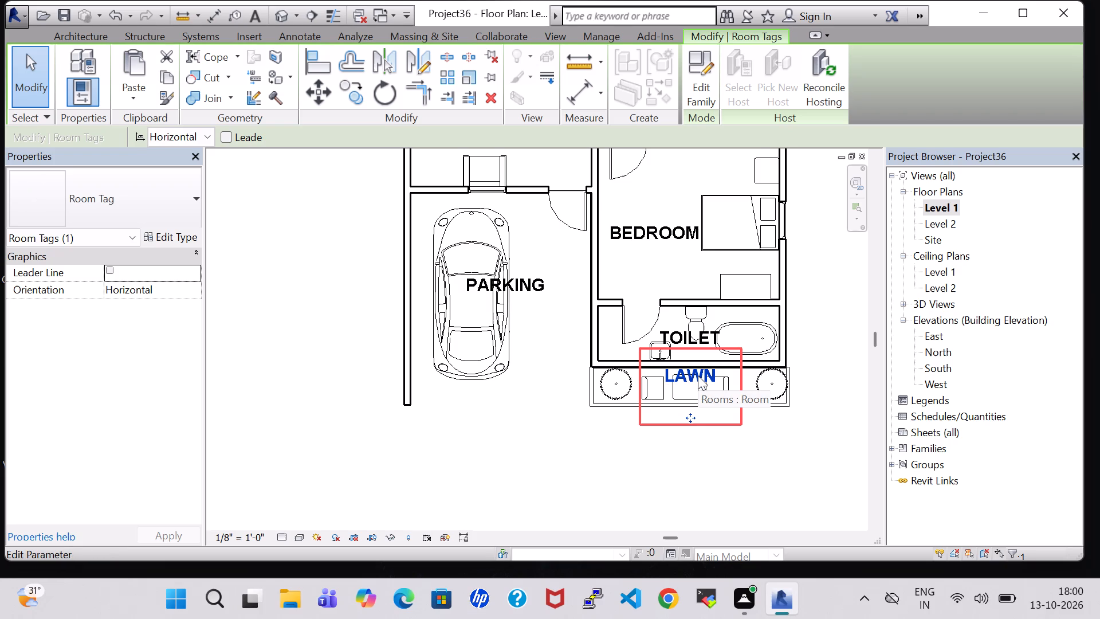
Nudge the LAWN tag slightly south so it sits centred within the front seating strip.
key(Down)
key(Down)
key(Down)
click(827, 363)
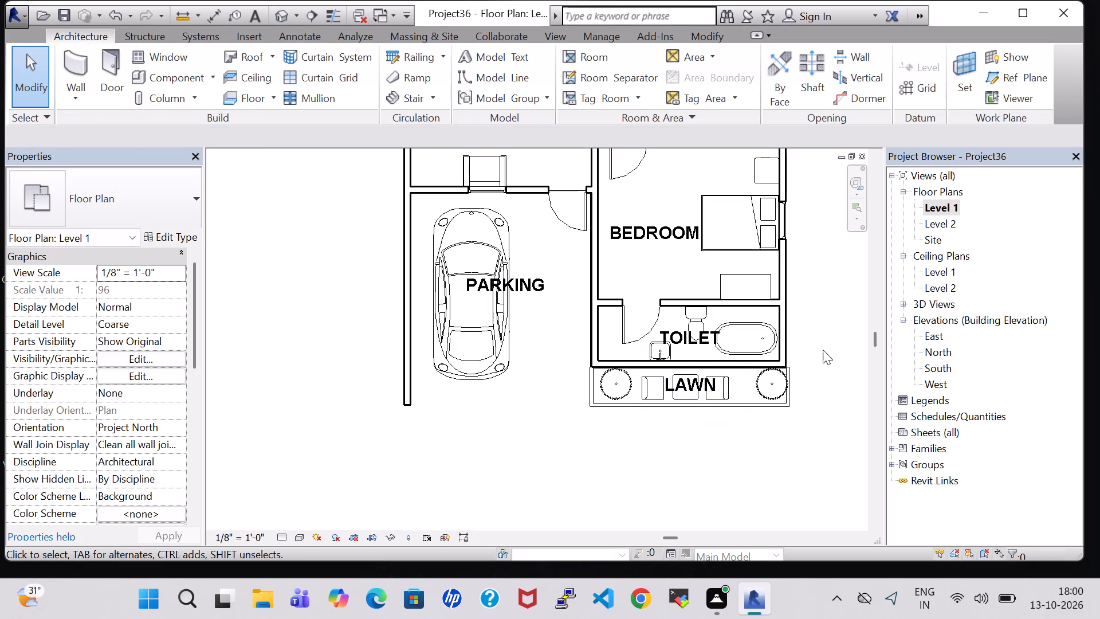
In the 3D view, set the structure layer material of the Generic - 8" basic wall type to Brick, Common.
click(282, 22)
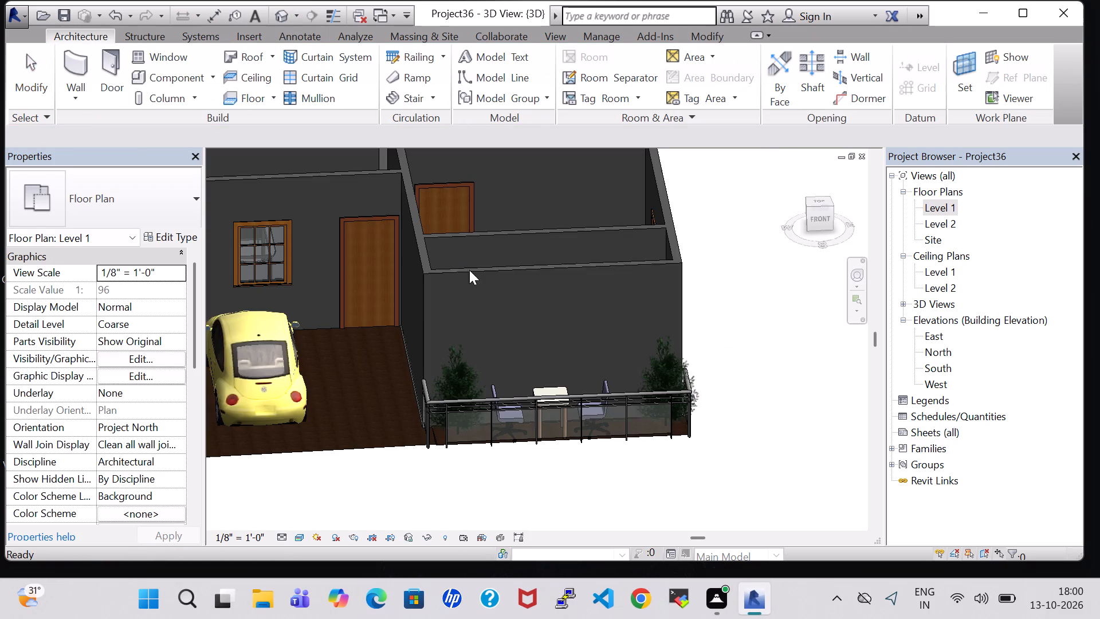
click(501, 271)
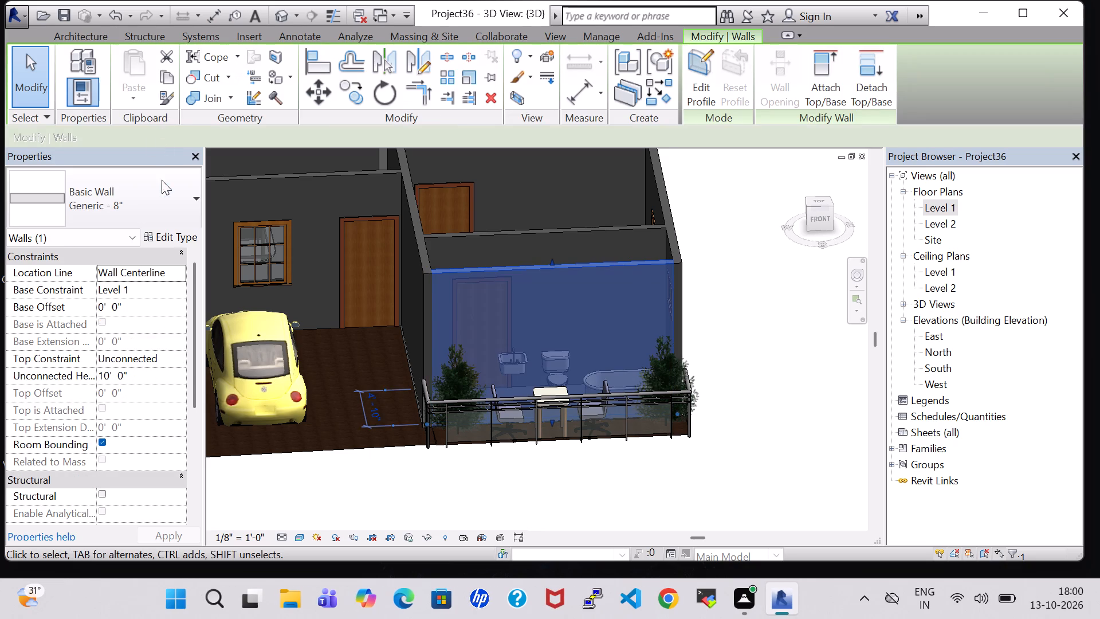
click(147, 242)
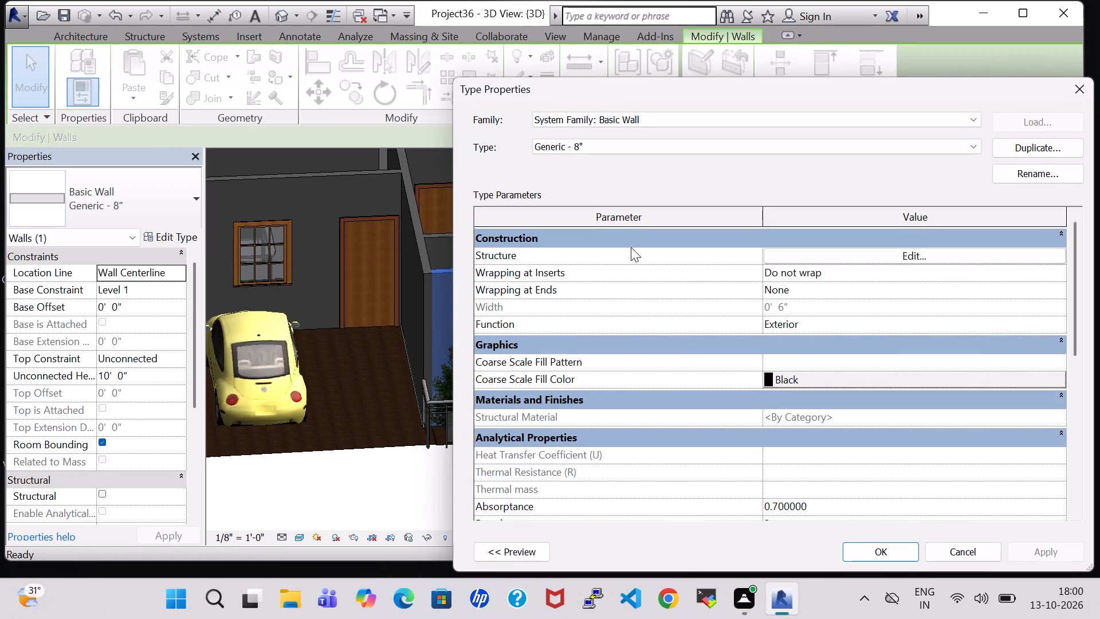
click(967, 258)
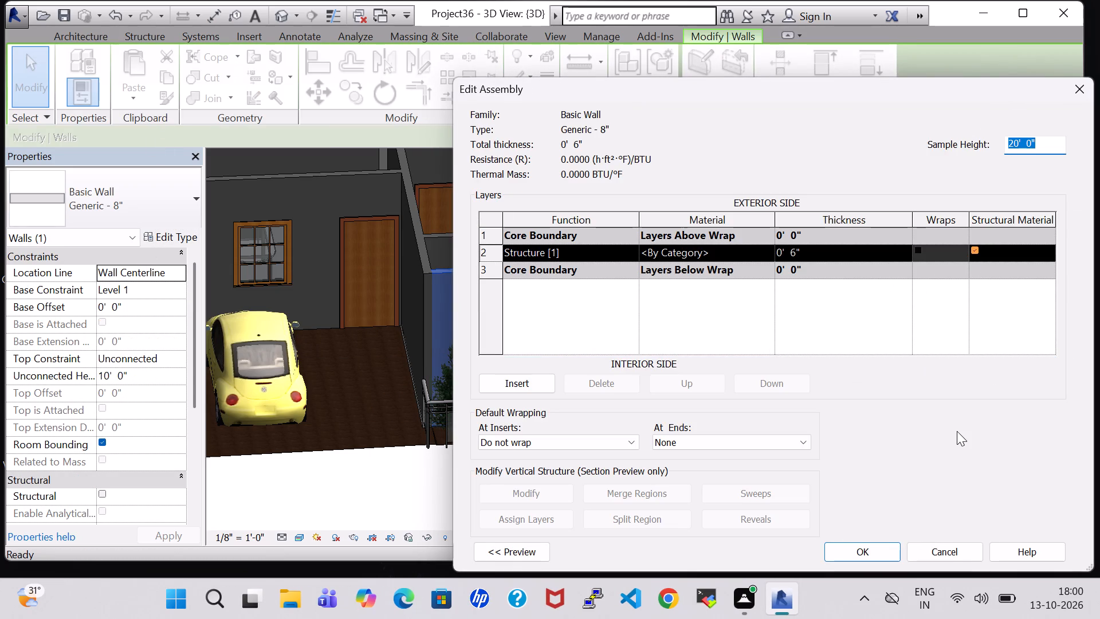
click(767, 254)
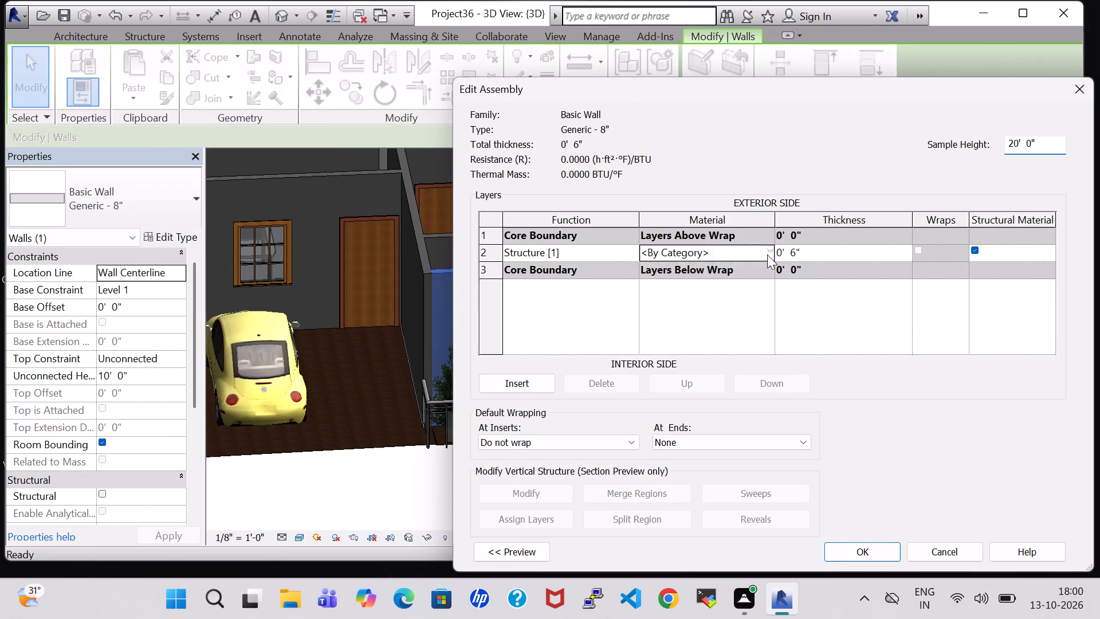
click(772, 249)
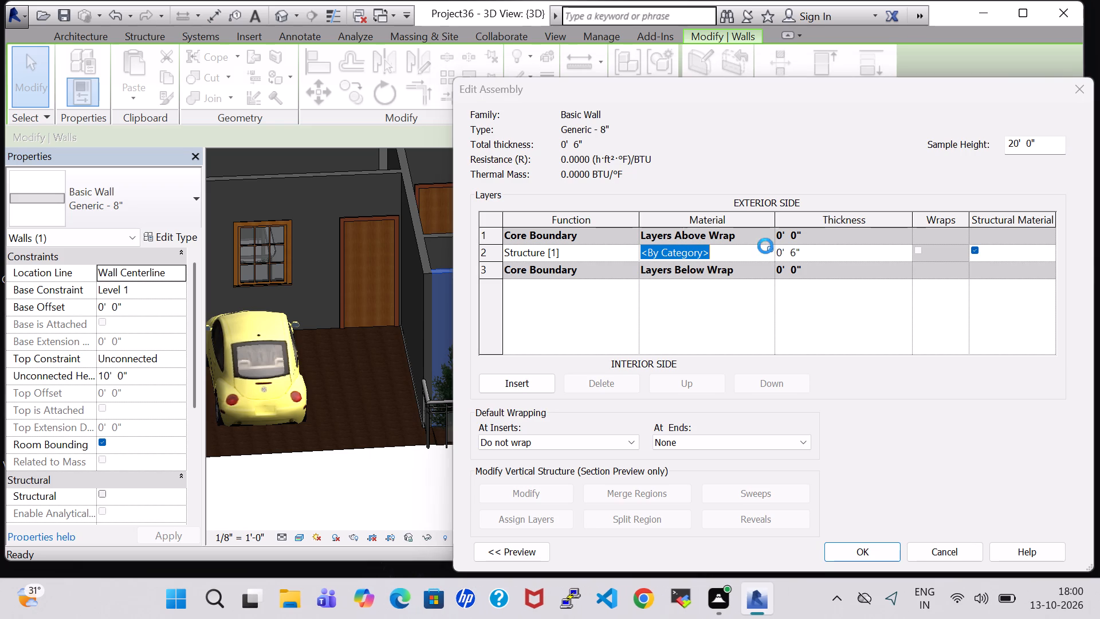
click(191, 390)
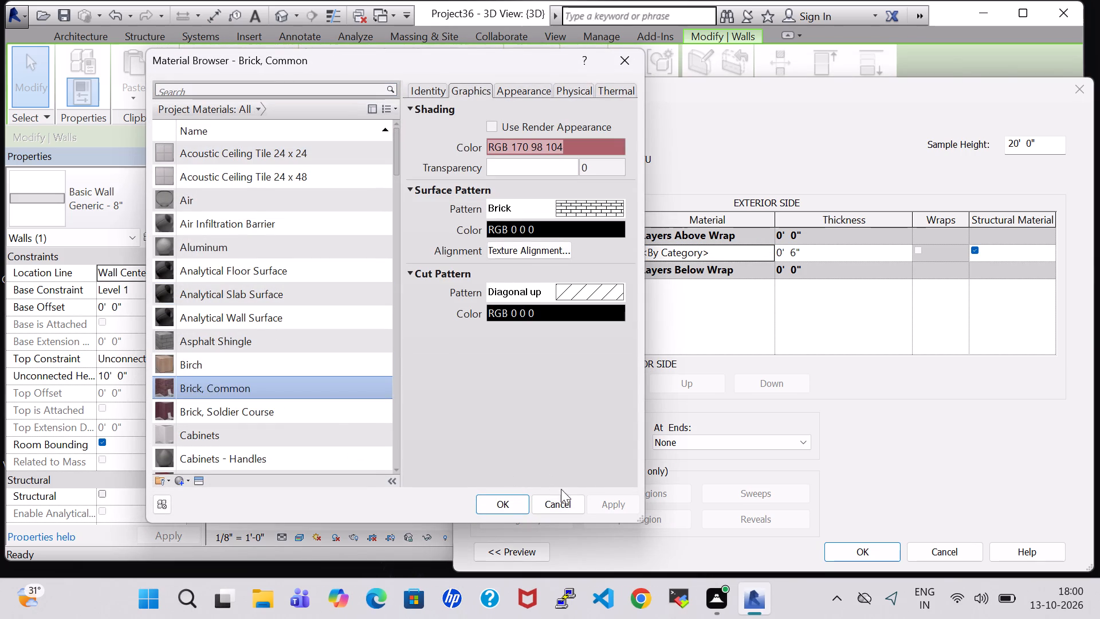
click(506, 499)
click(885, 544)
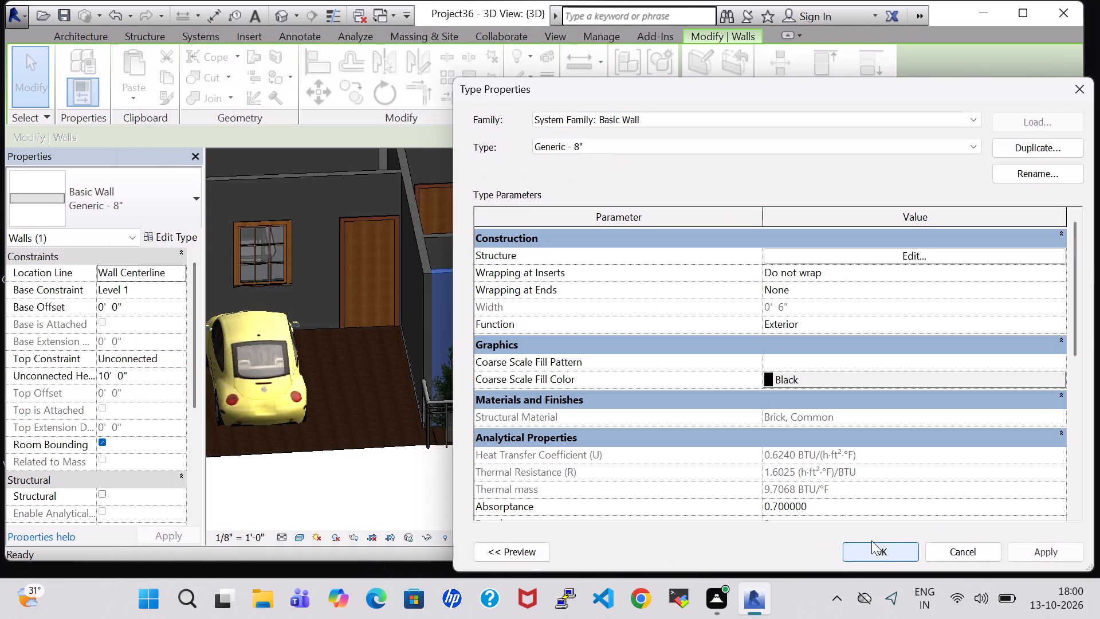
click(1030, 550)
click(863, 553)
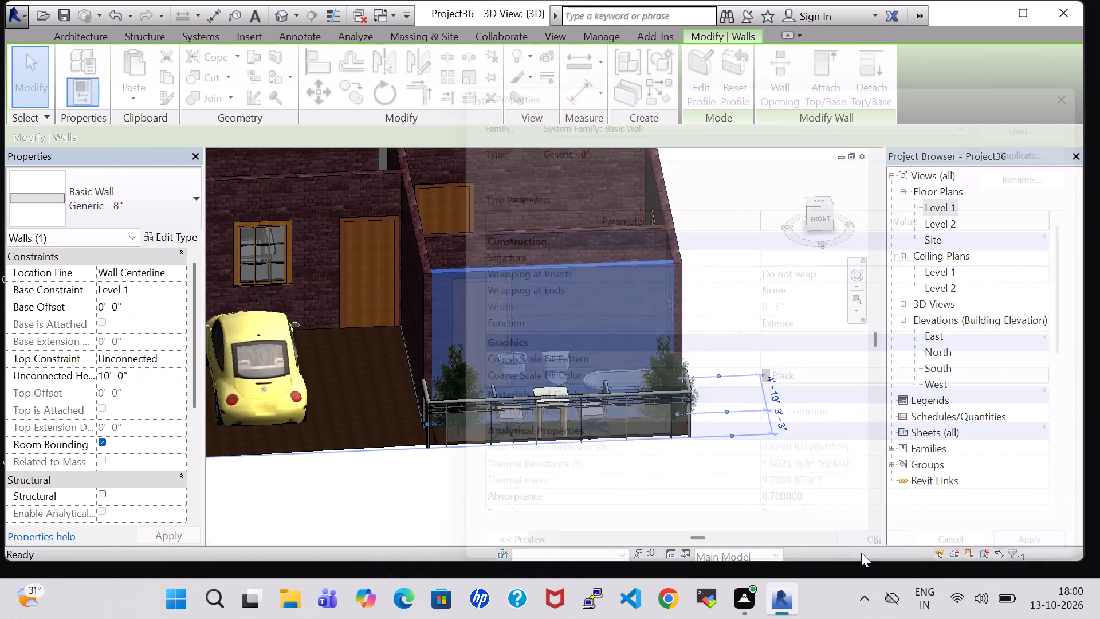
Examine the brick-walled house and its furnished rooms in the 3D view from the front and from above.
click(751, 378)
scroll(751, 378, down, 5)
middle_drag(751, 378, 745, 430)
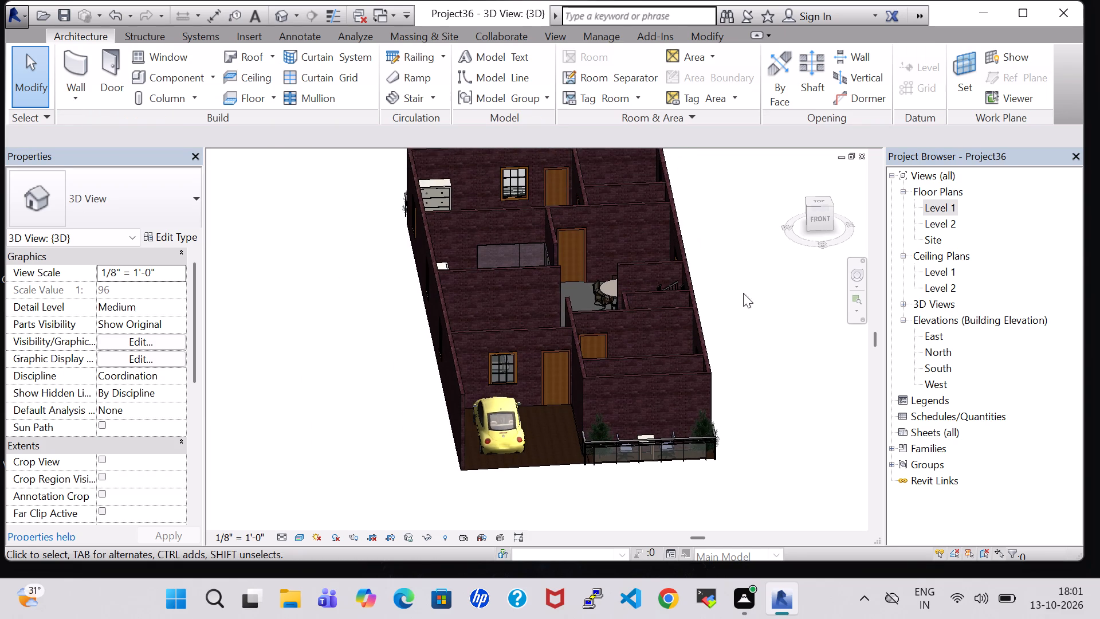
shift+middle_drag(727, 236, 724, 274)
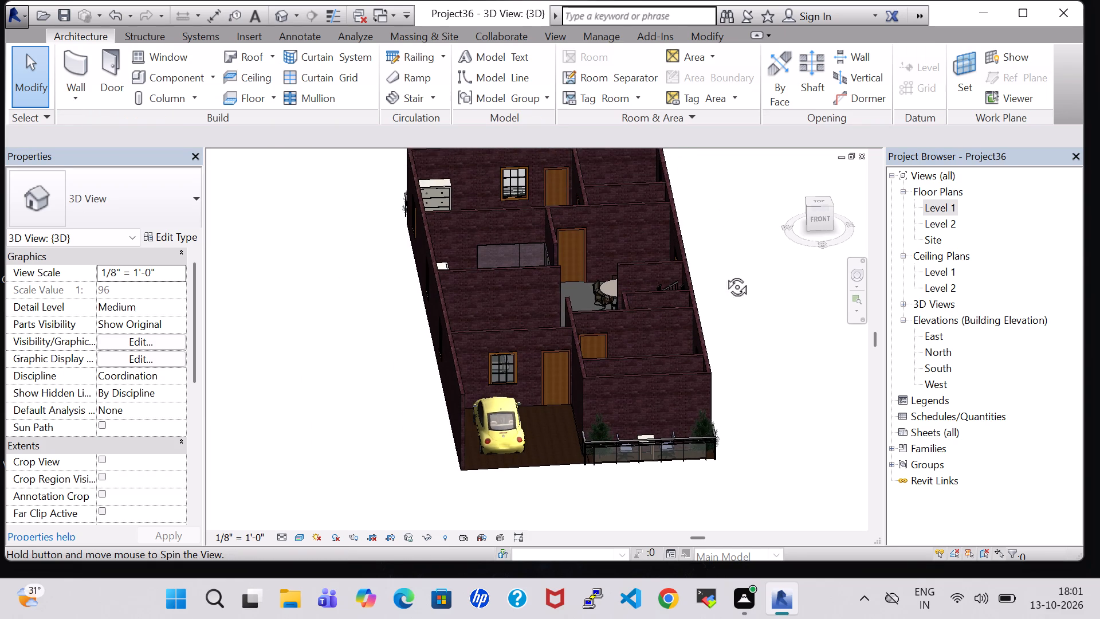
shift+middle_drag(724, 274, 725, 342)
middle_drag(732, 248, 725, 394)
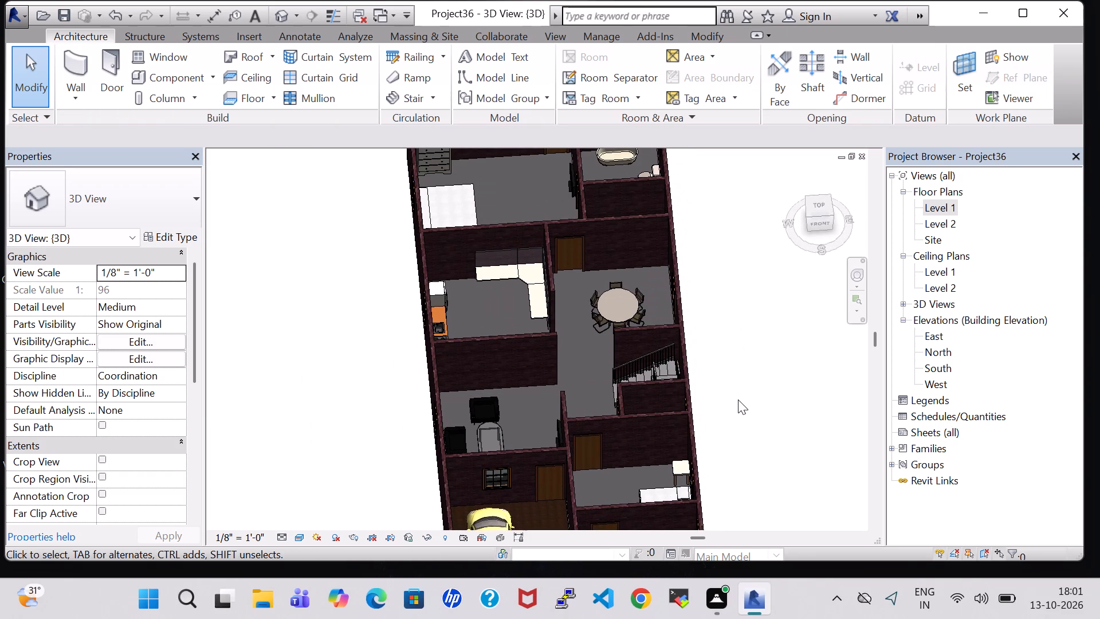
shift+middle_drag(773, 424, 737, 342)
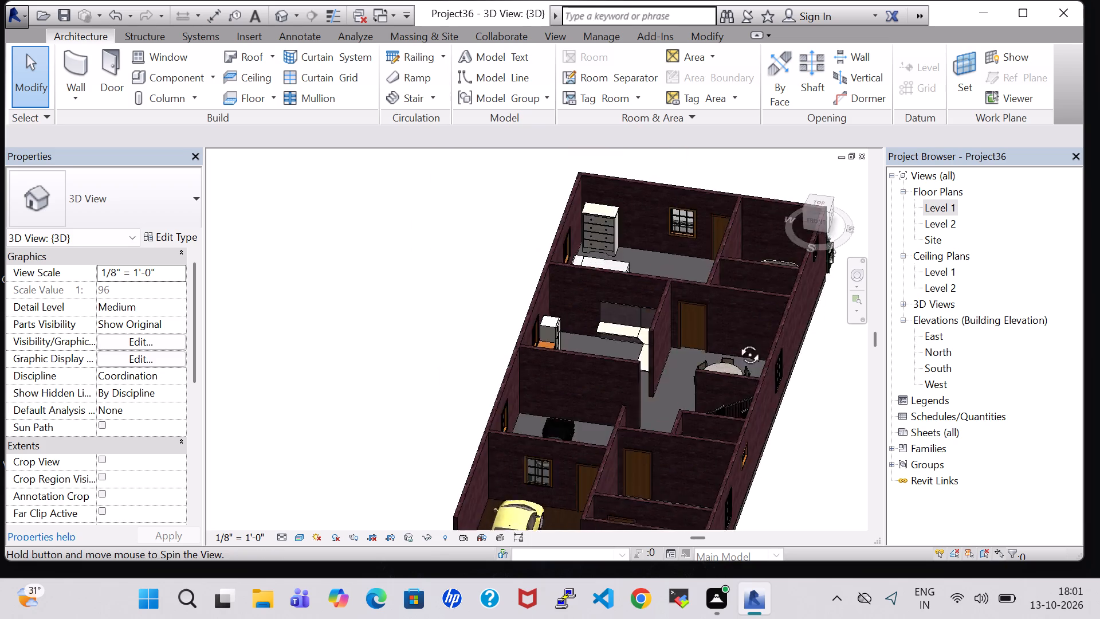
shift+middle_drag(737, 342, 737, 315)
middle_drag(801, 451, 783, 358)
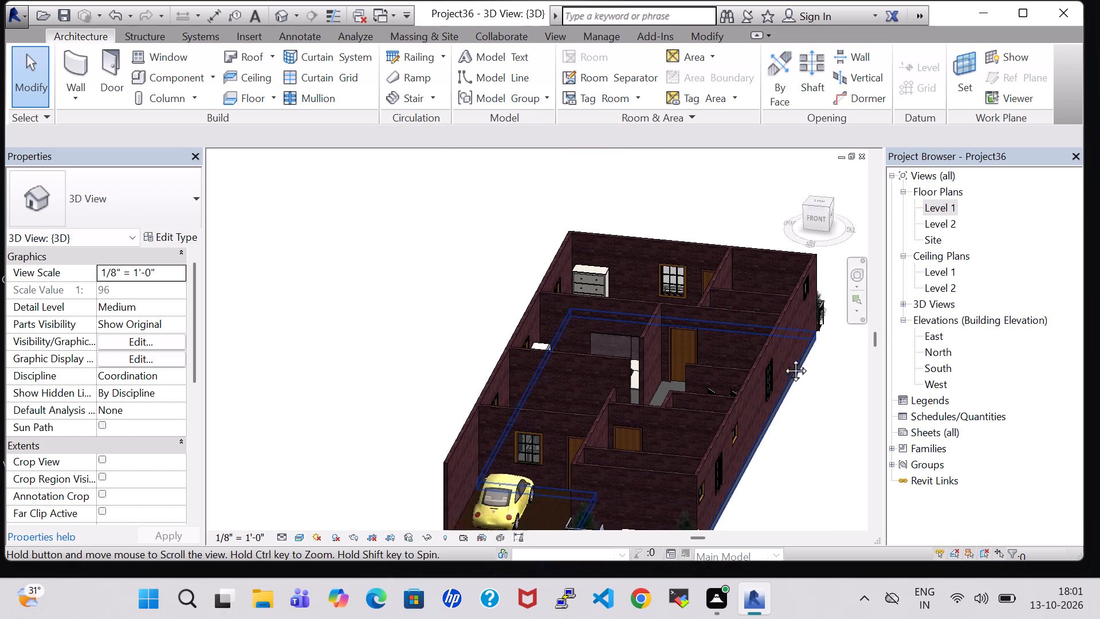
middle_drag(783, 358, 769, 337)
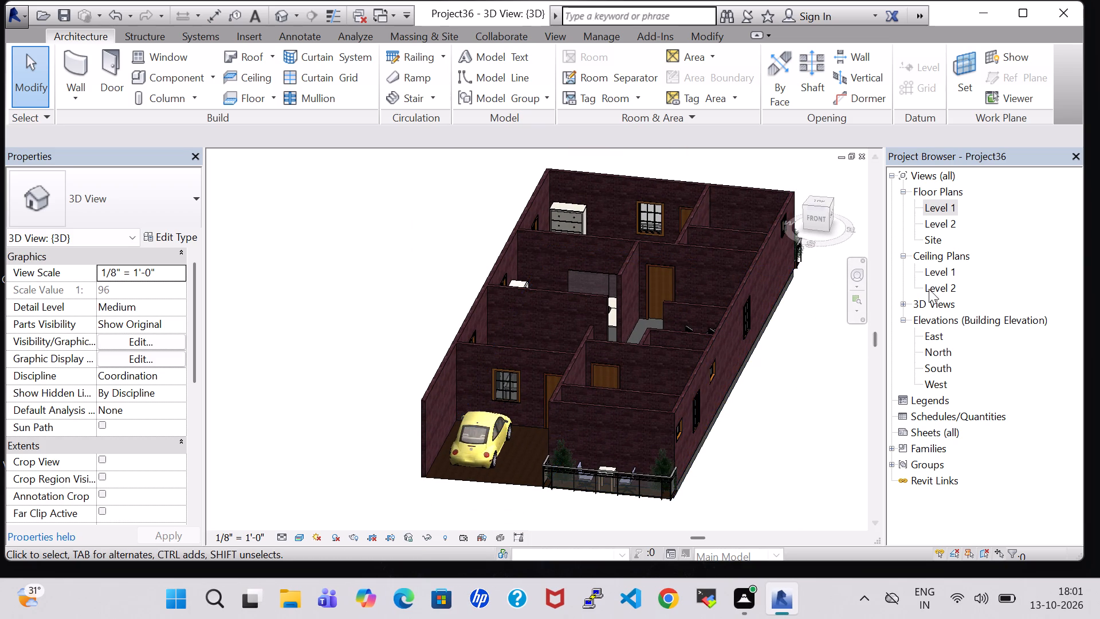
Start a floor in the Level 2 floor plan, saving the project along the way.
double_click(940, 228)
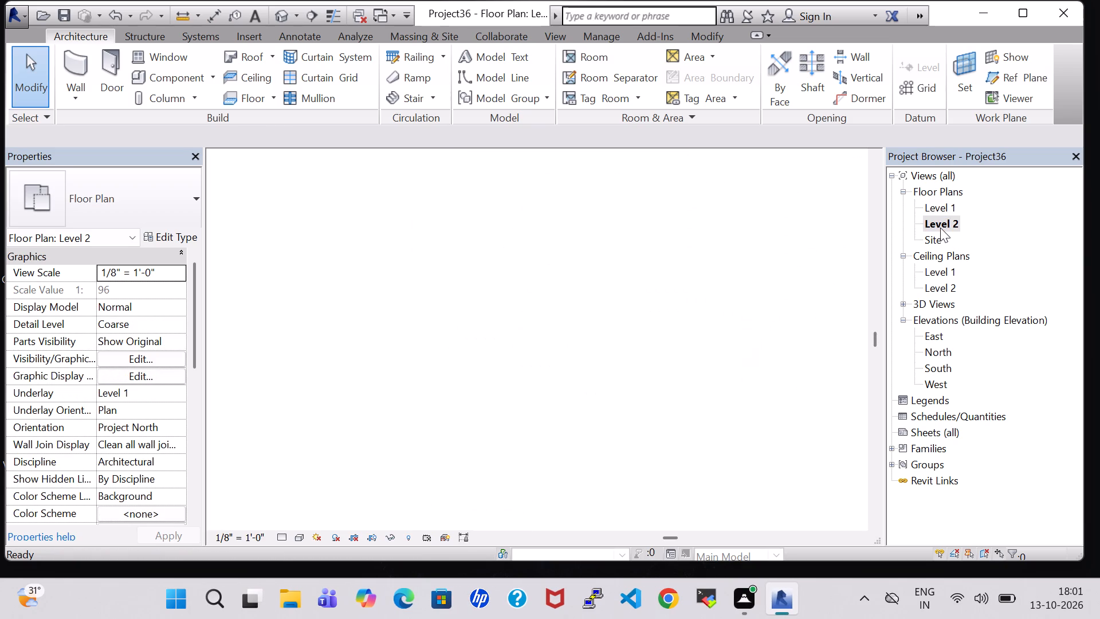
scroll(819, 305, down, 5)
middle_drag(819, 307, 770, 452)
scroll(771, 444, down, 1)
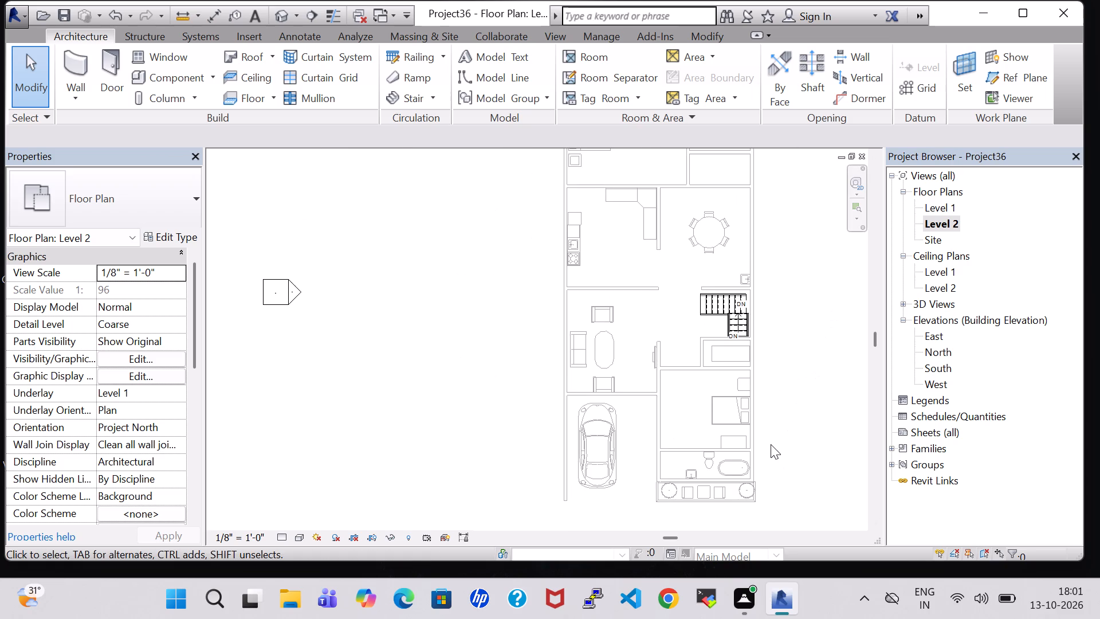
scroll(771, 444, down, 1)
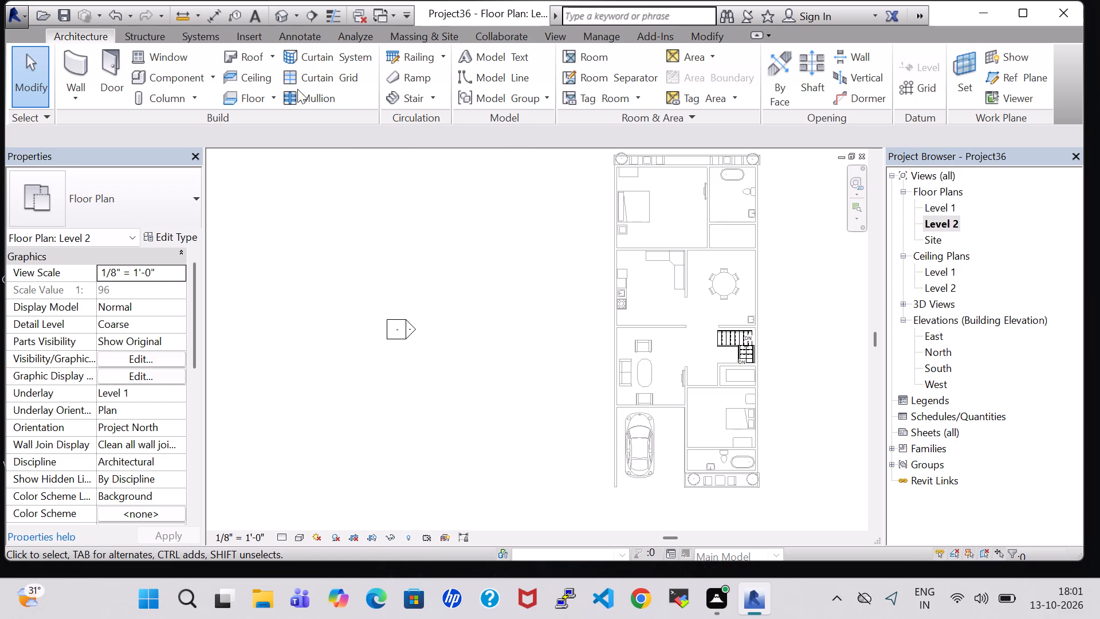
click(238, 97)
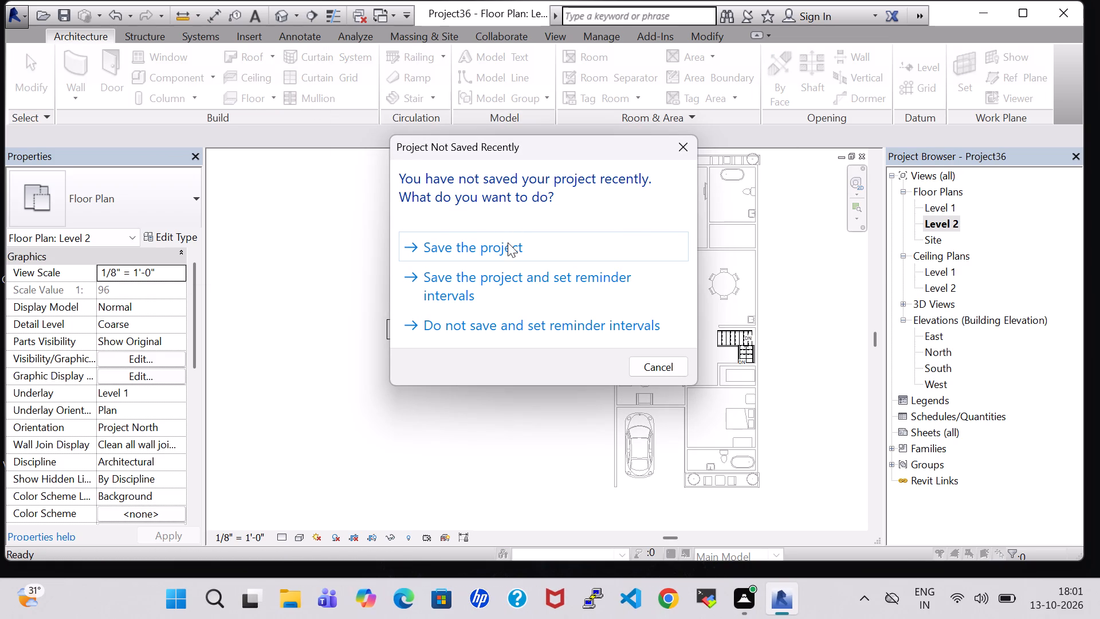
click(504, 250)
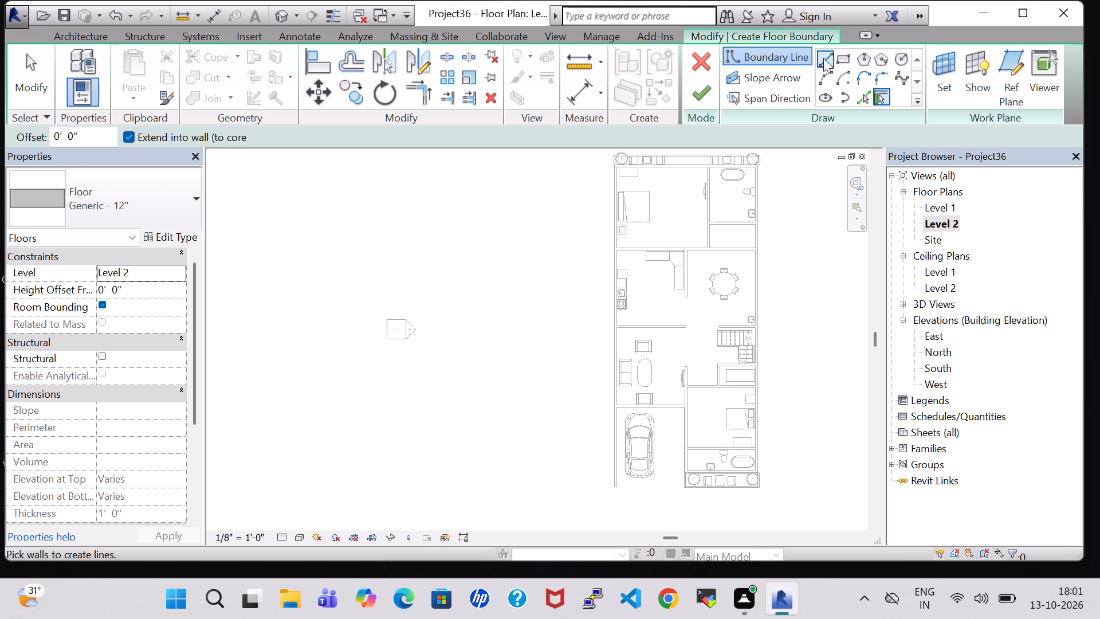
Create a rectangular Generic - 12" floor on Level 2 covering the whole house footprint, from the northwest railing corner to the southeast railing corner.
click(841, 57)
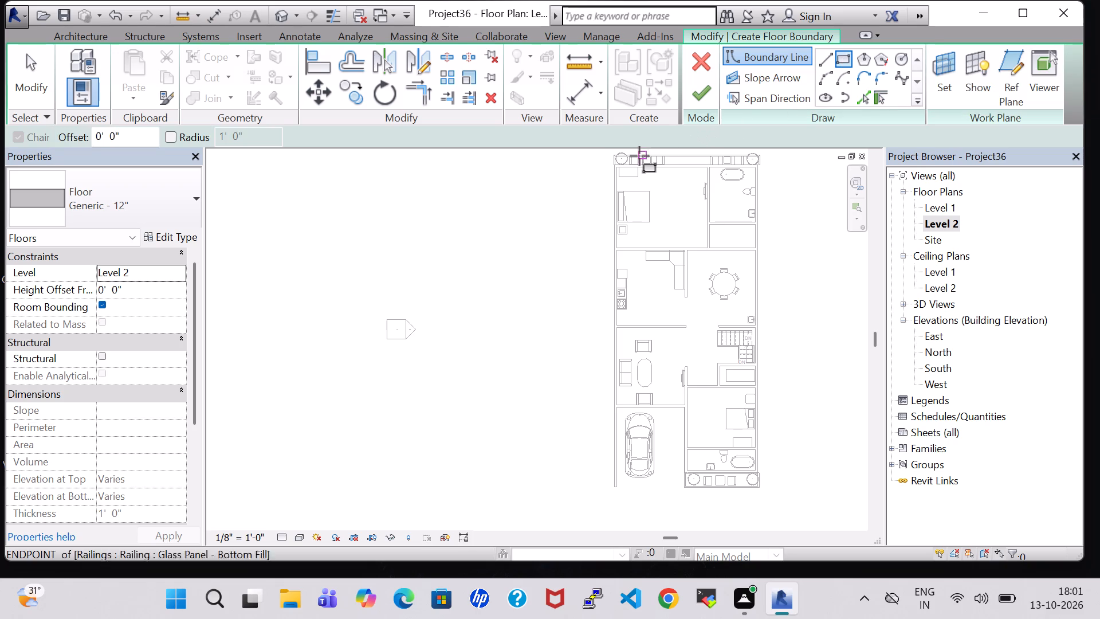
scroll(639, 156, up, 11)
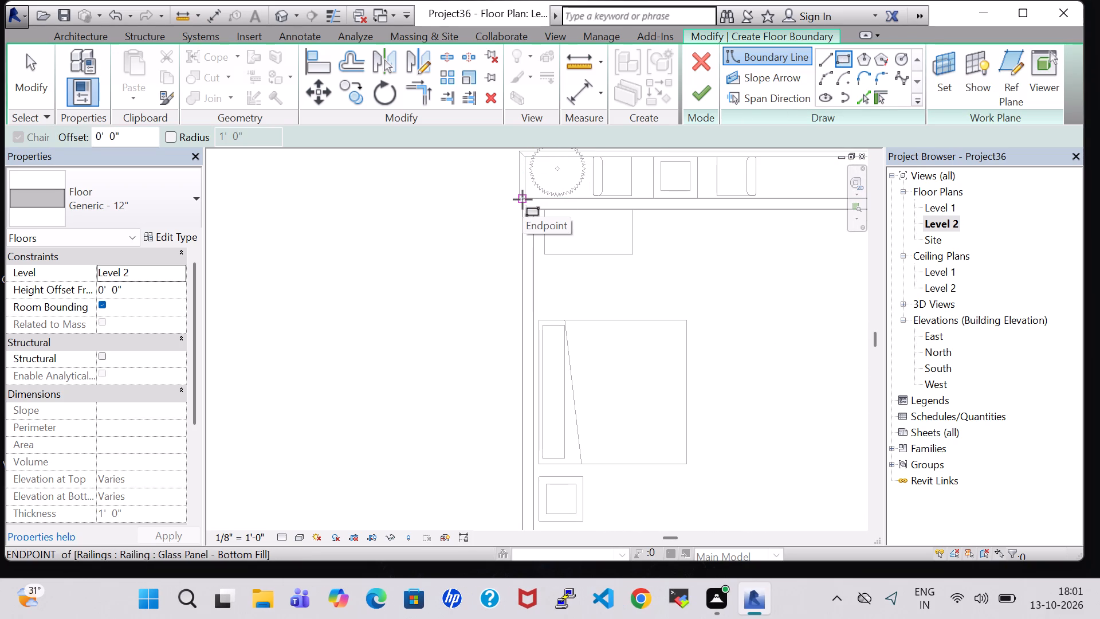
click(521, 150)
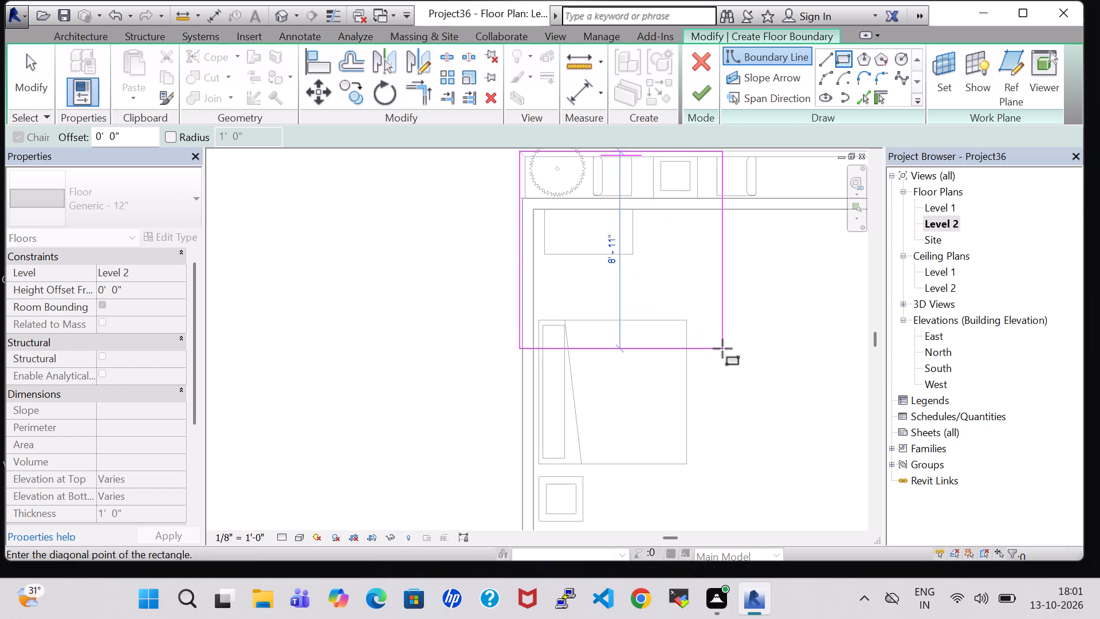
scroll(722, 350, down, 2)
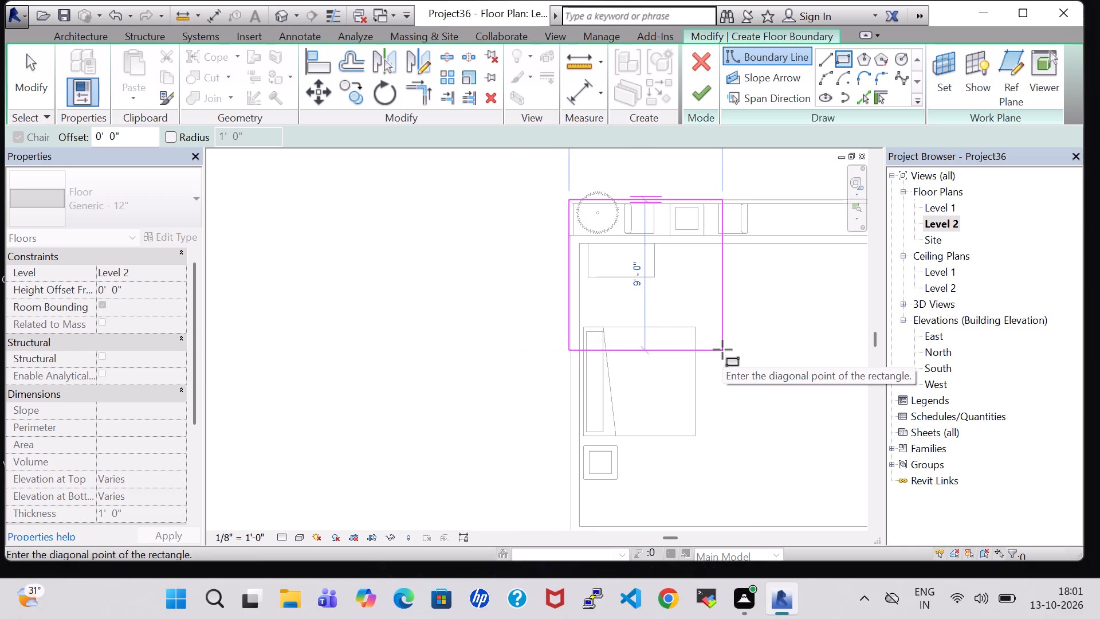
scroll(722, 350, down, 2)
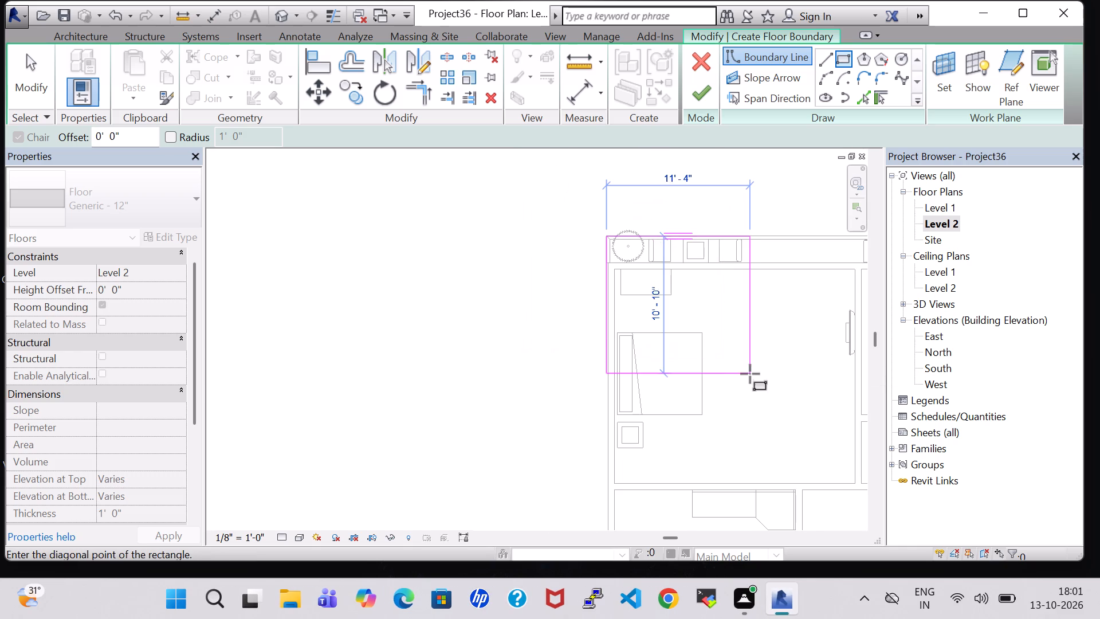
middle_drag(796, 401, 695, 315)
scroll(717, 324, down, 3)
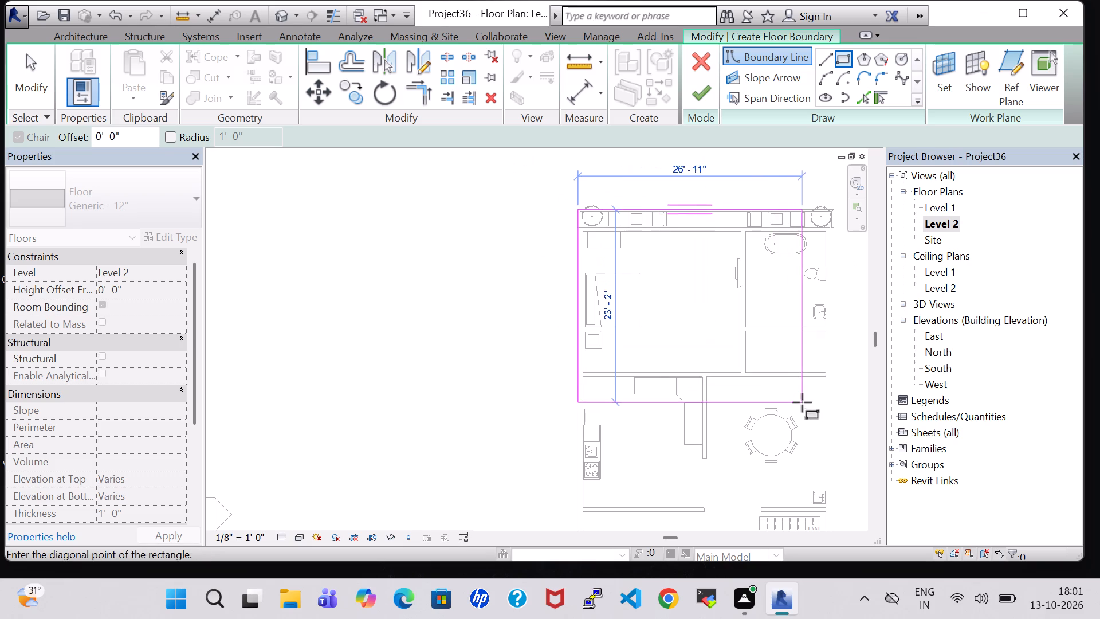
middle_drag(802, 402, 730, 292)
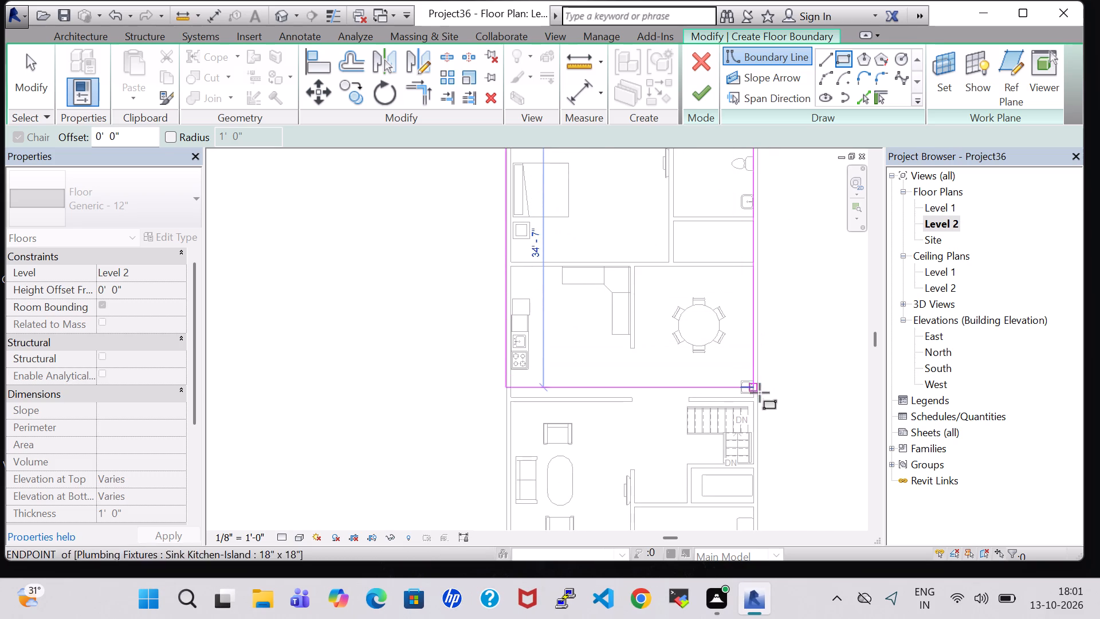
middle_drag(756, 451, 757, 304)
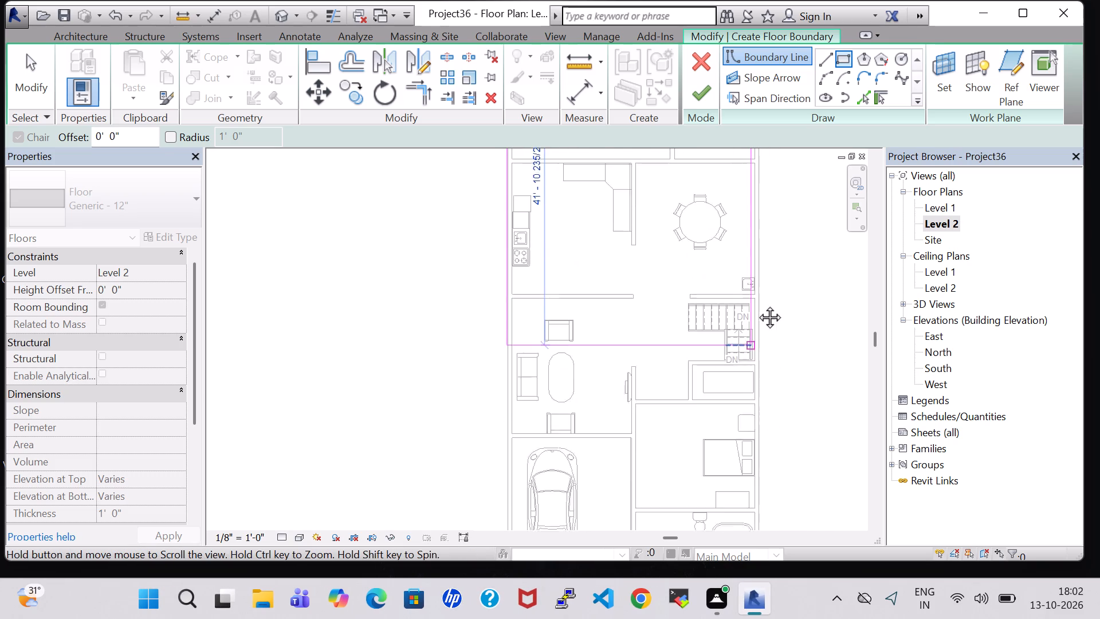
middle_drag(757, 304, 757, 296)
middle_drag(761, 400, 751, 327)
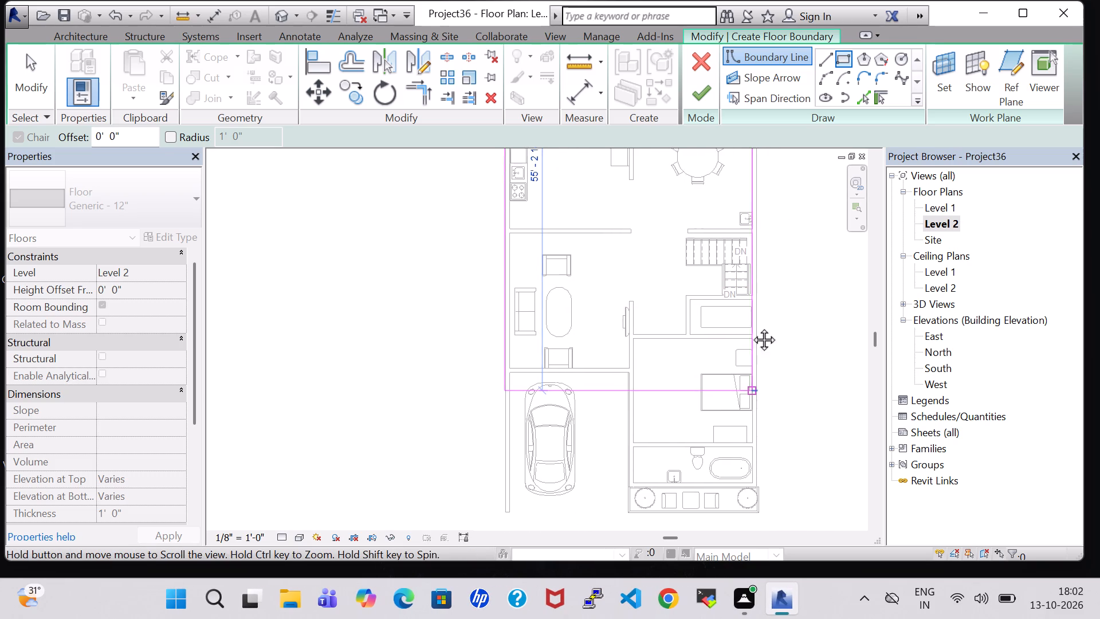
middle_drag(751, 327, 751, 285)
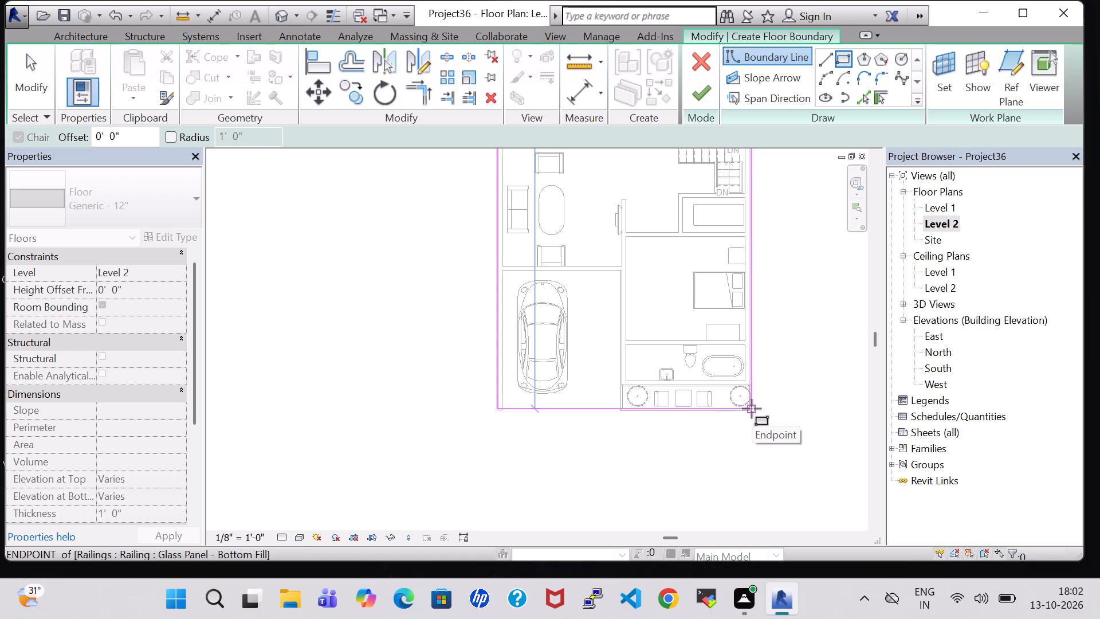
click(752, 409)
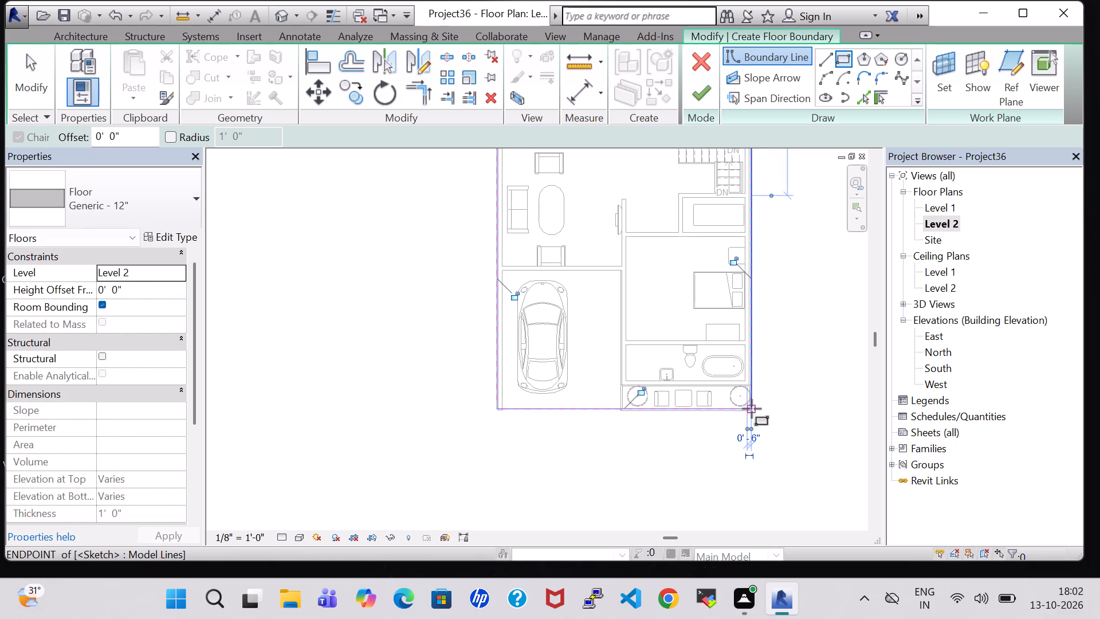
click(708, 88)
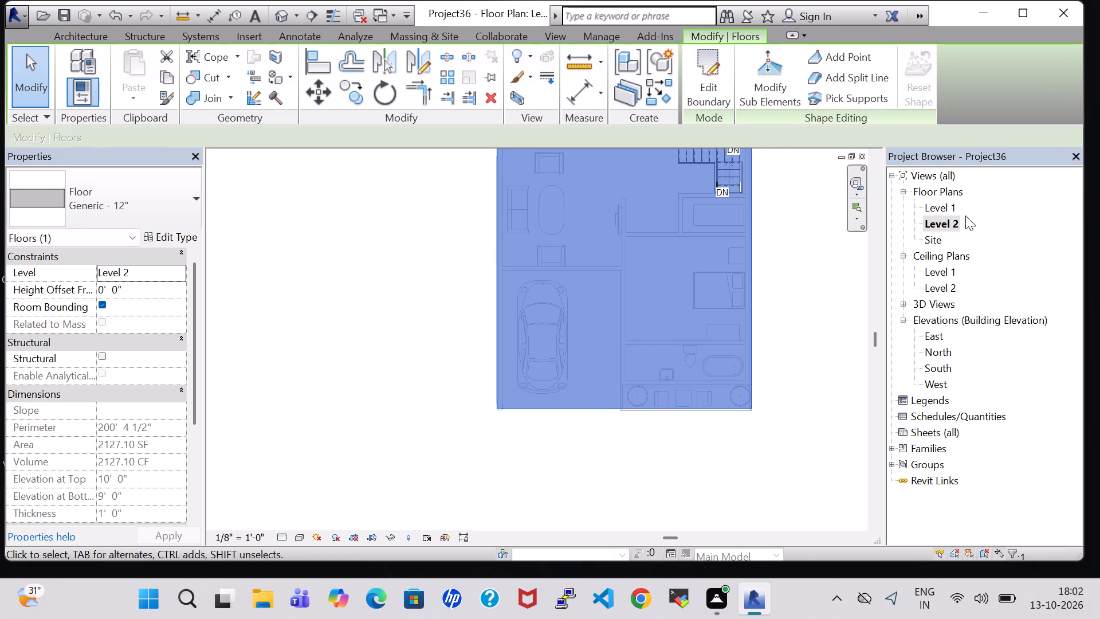
Examine the new Level 2 floor slab over the house in the 3D view, from the front and from above.
click(284, 13)
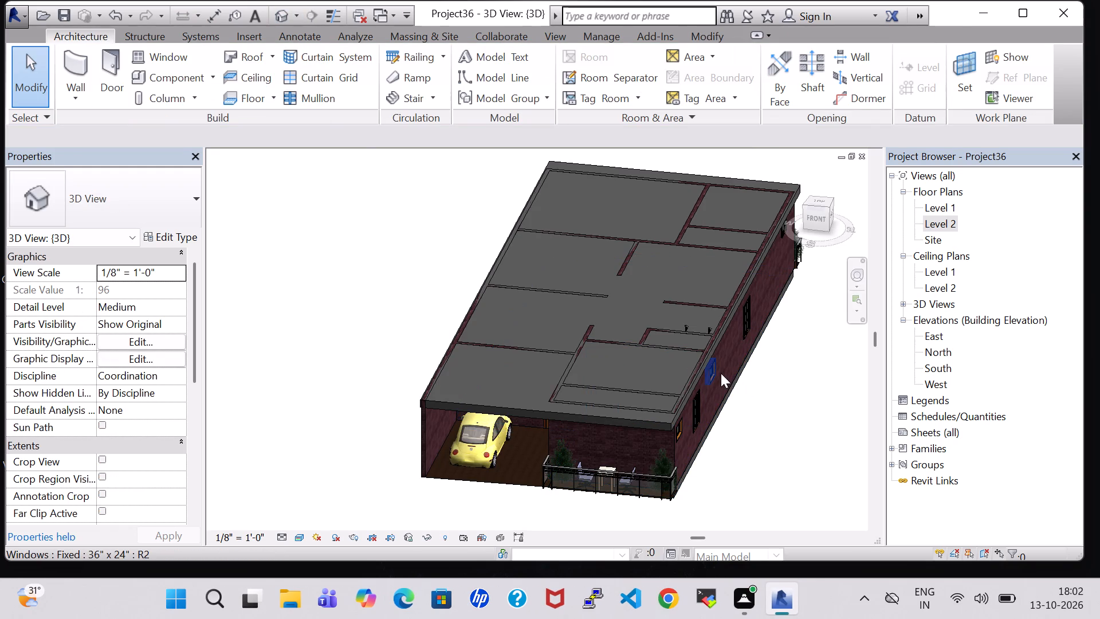
shift+middle_drag(721, 373, 718, 287)
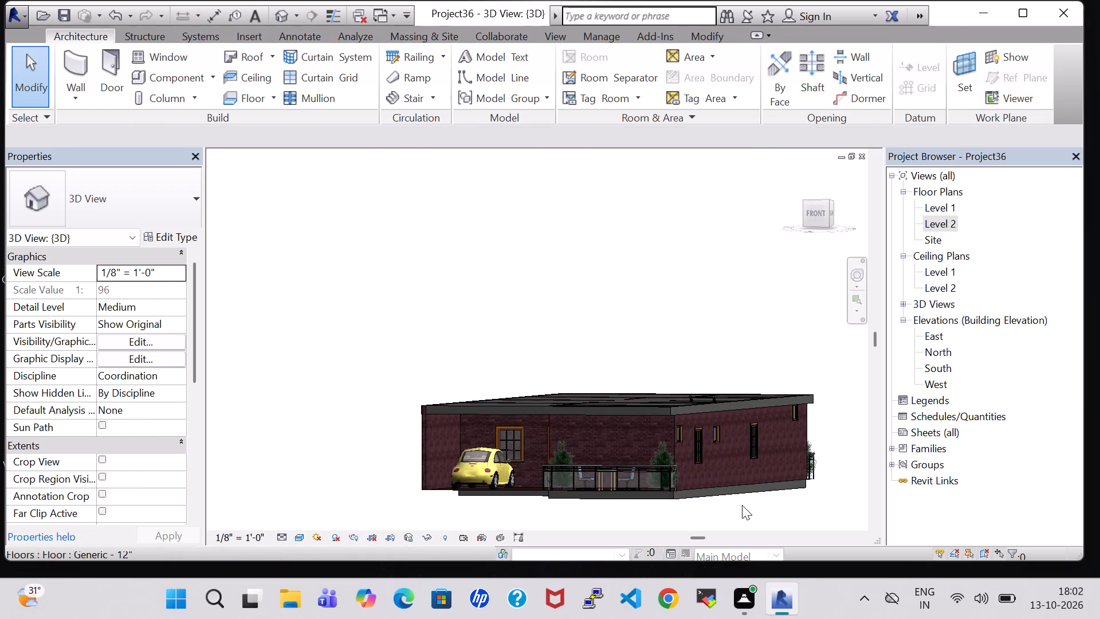
shift+middle_drag(742, 507, 793, 502)
middle_drag(734, 446, 721, 452)
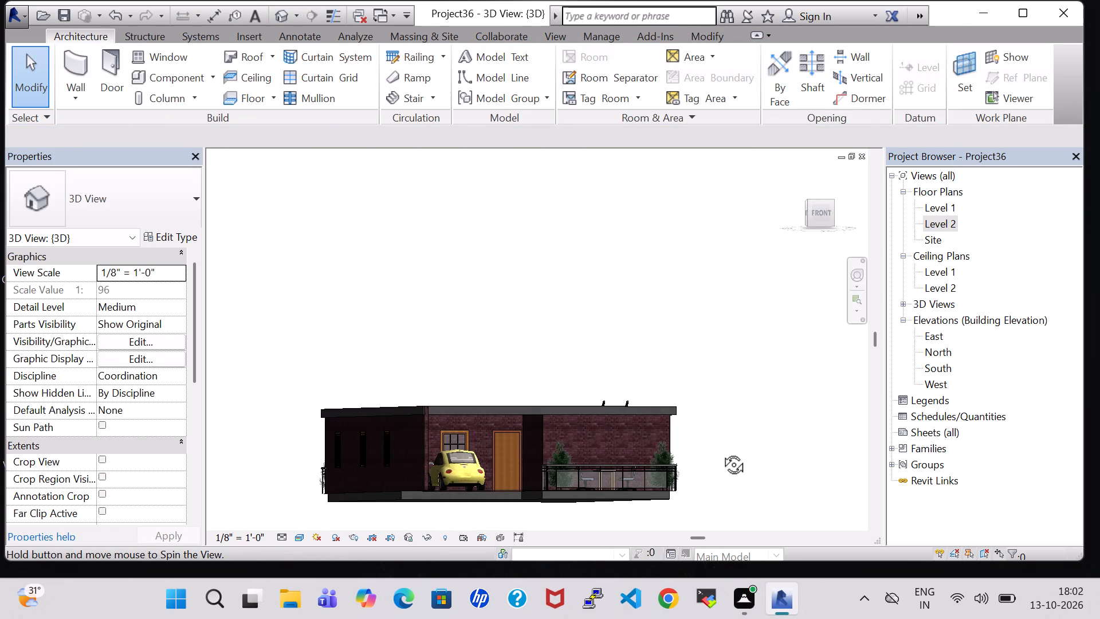
middle_drag(721, 452, 698, 459)
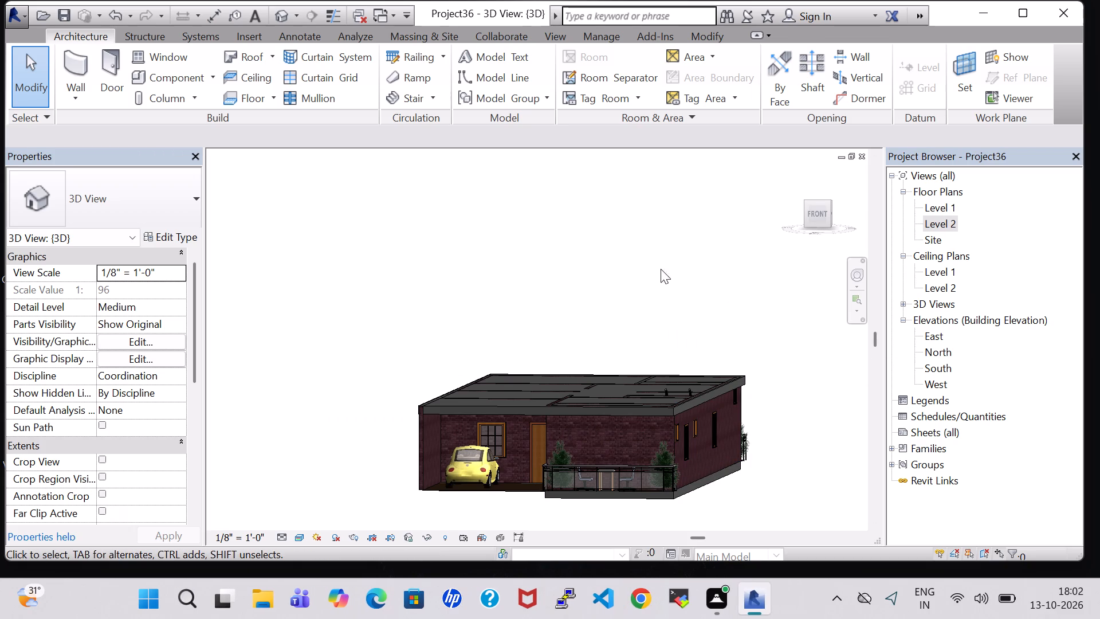
shift+middle_drag(657, 259, 683, 399)
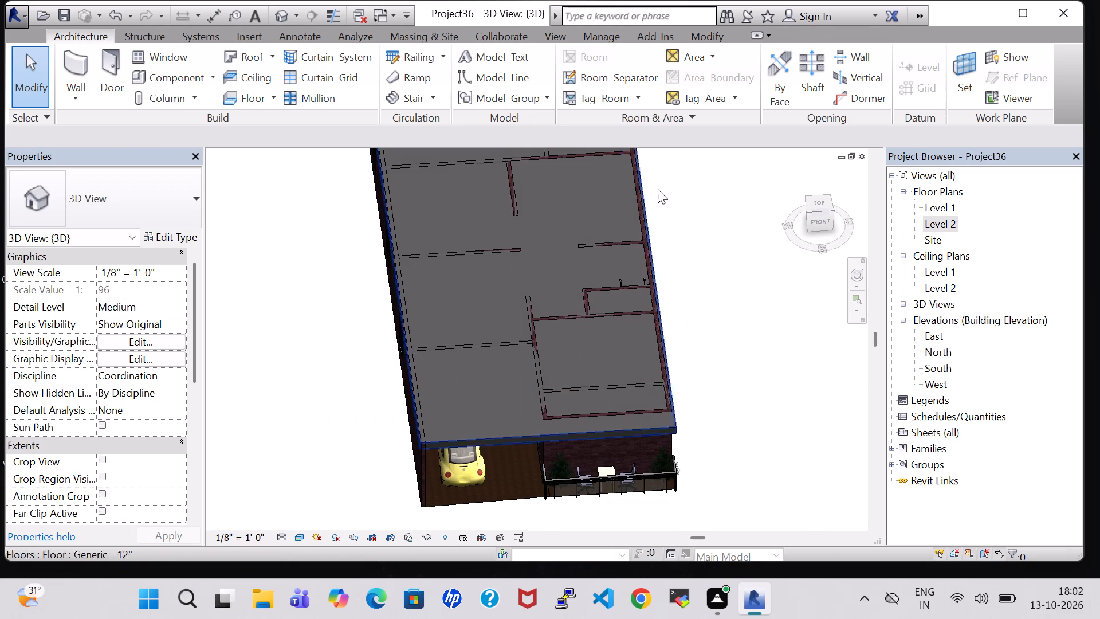
middle_drag(662, 192, 710, 395)
scroll(662, 192, up, 1)
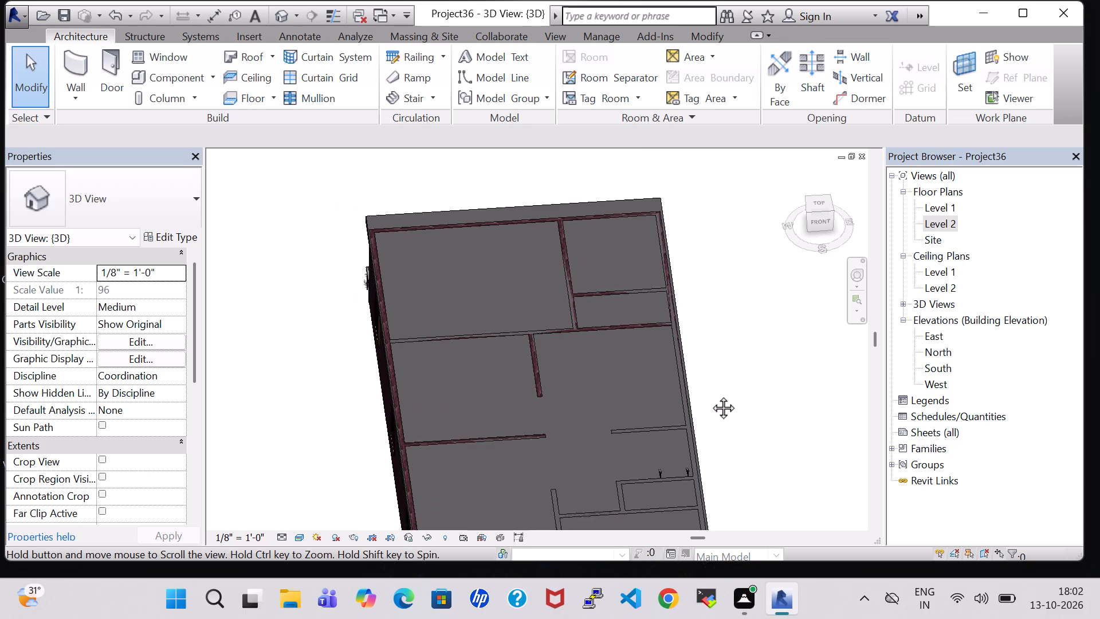
middle_drag(710, 395, 710, 396)
scroll(709, 396, down, 2)
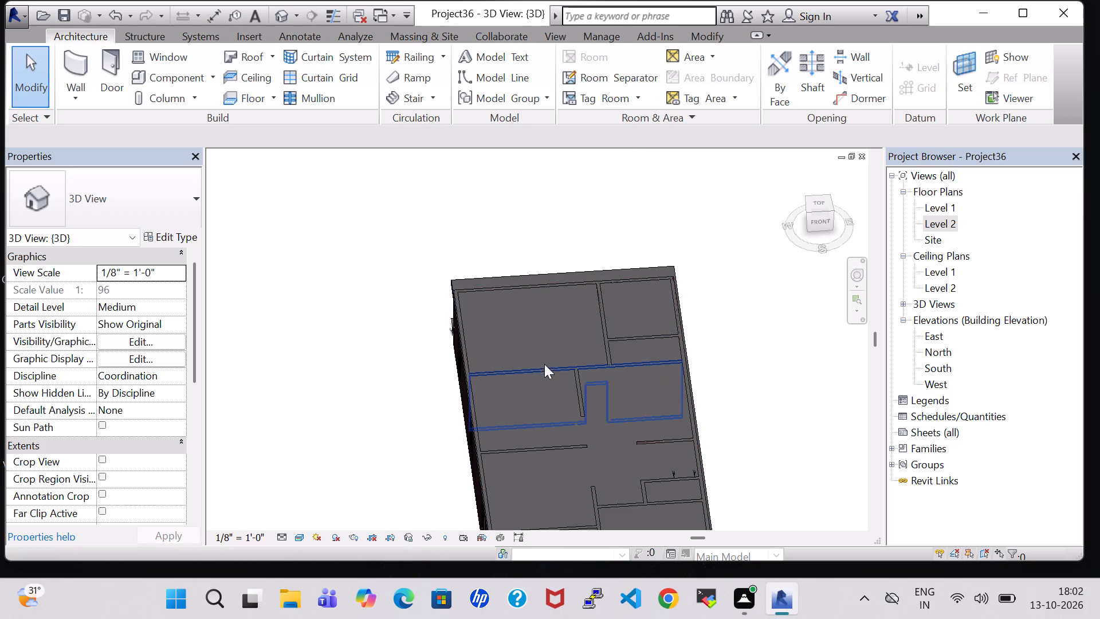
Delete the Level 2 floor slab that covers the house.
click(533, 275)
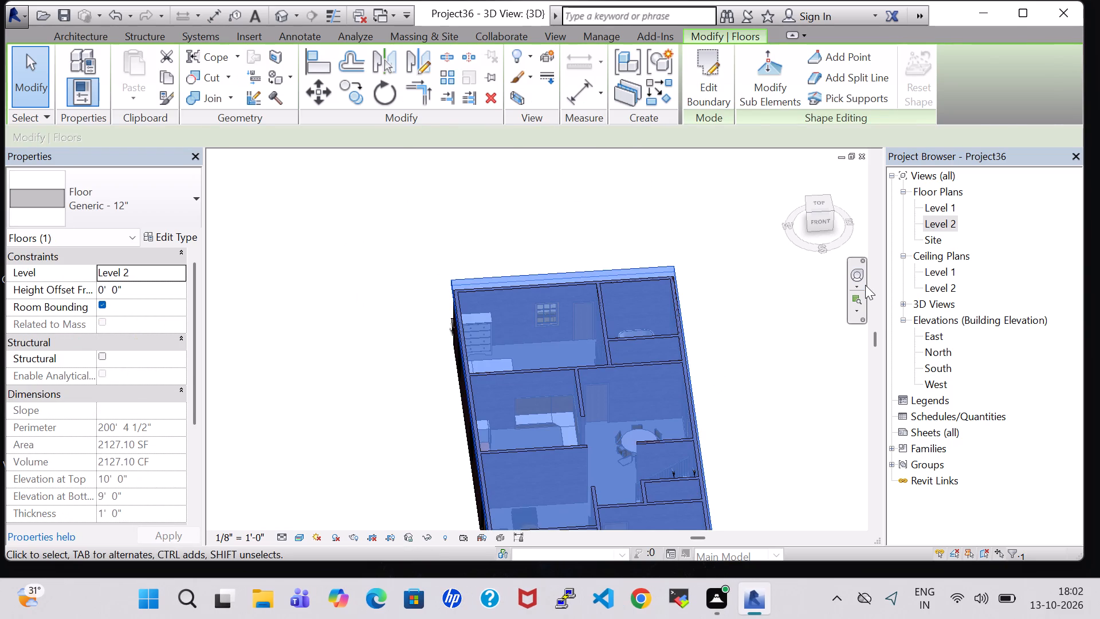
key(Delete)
Examine the furnished Level 1 rooms in the 3D view from directly above.
shift+middle_drag(672, 225, 668, 352)
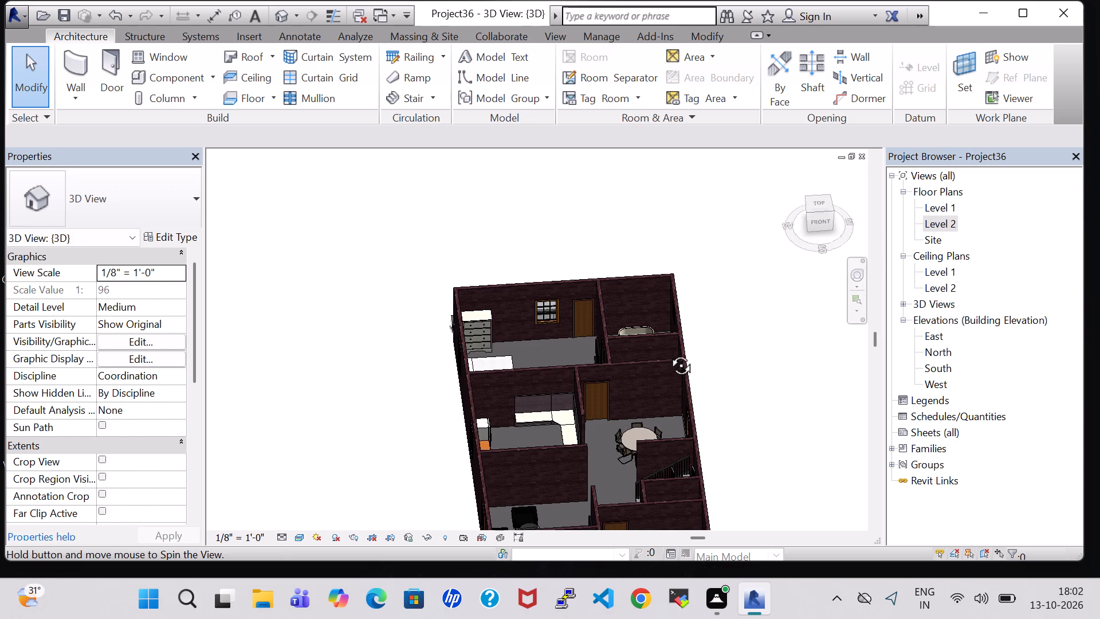
shift+middle_drag(668, 352, 668, 374)
middle_drag(722, 331, 710, 363)
scroll(710, 363, up, 3)
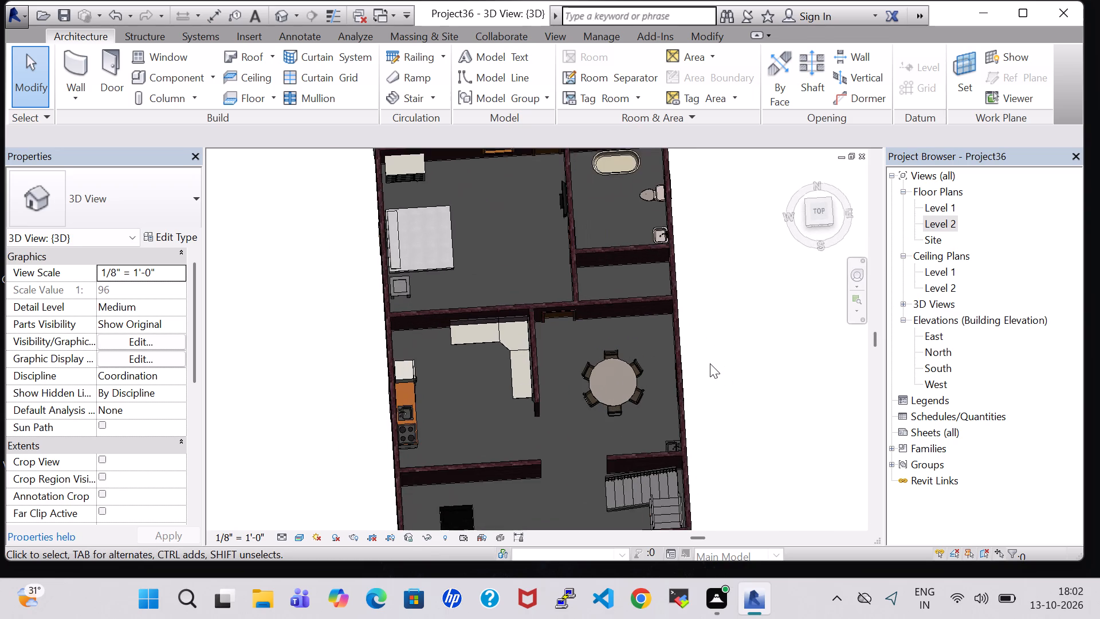
scroll(710, 363, up, 2)
scroll(710, 363, down, 4)
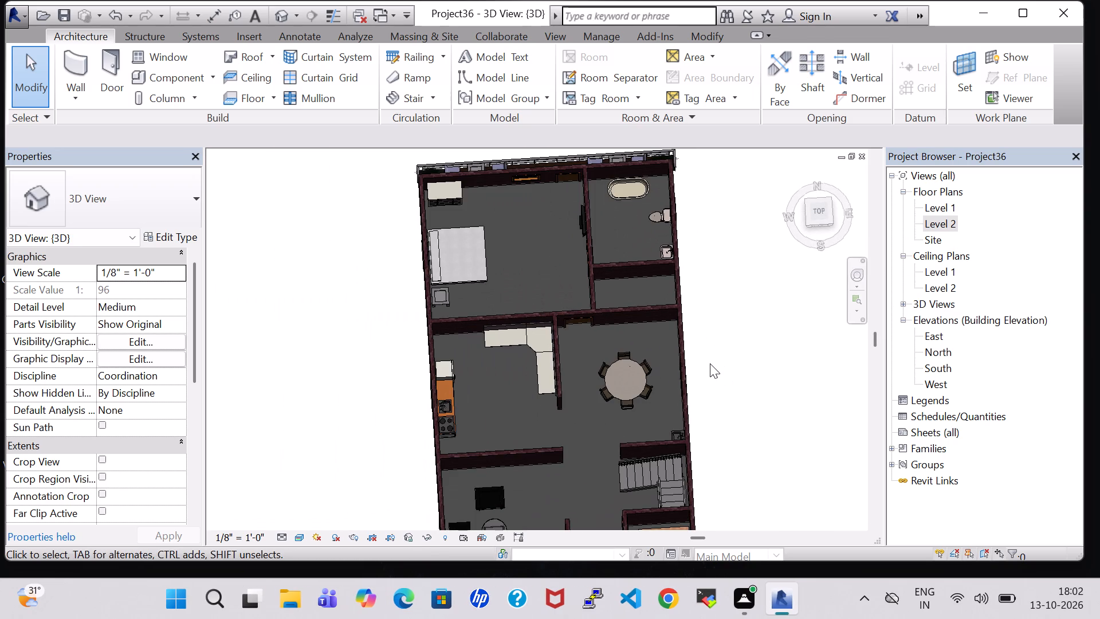
middle_drag(710, 363, 661, 328)
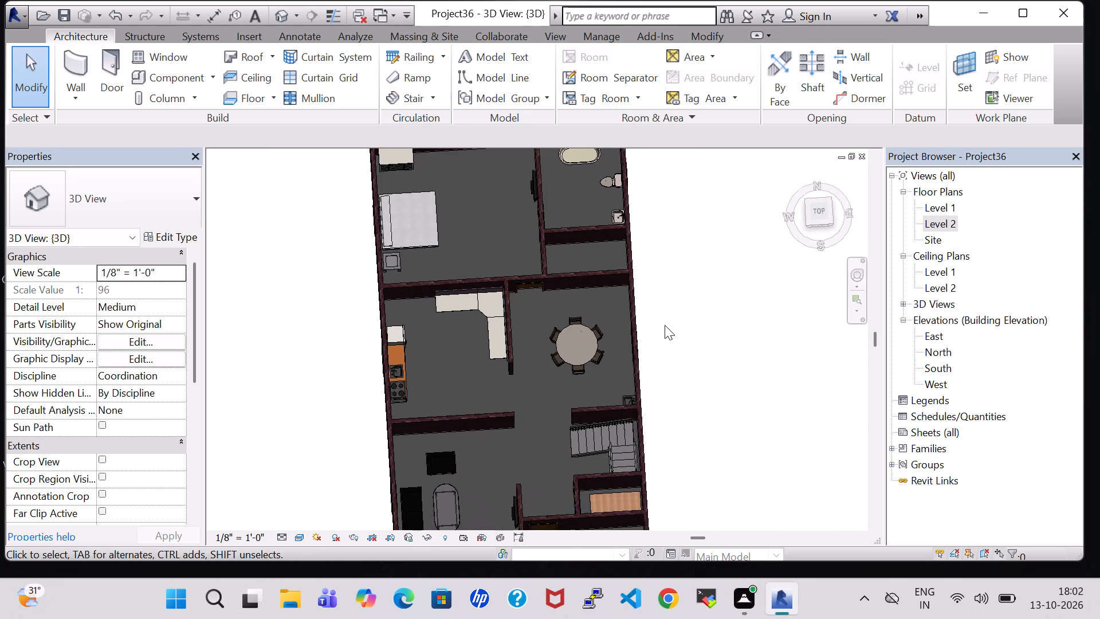
Examine the front porch, its railing and furniture, the adjacent bathroom and the garage side of the house in 3D.
middle_drag(704, 406, 713, 209)
scroll(704, 406, up, 1)
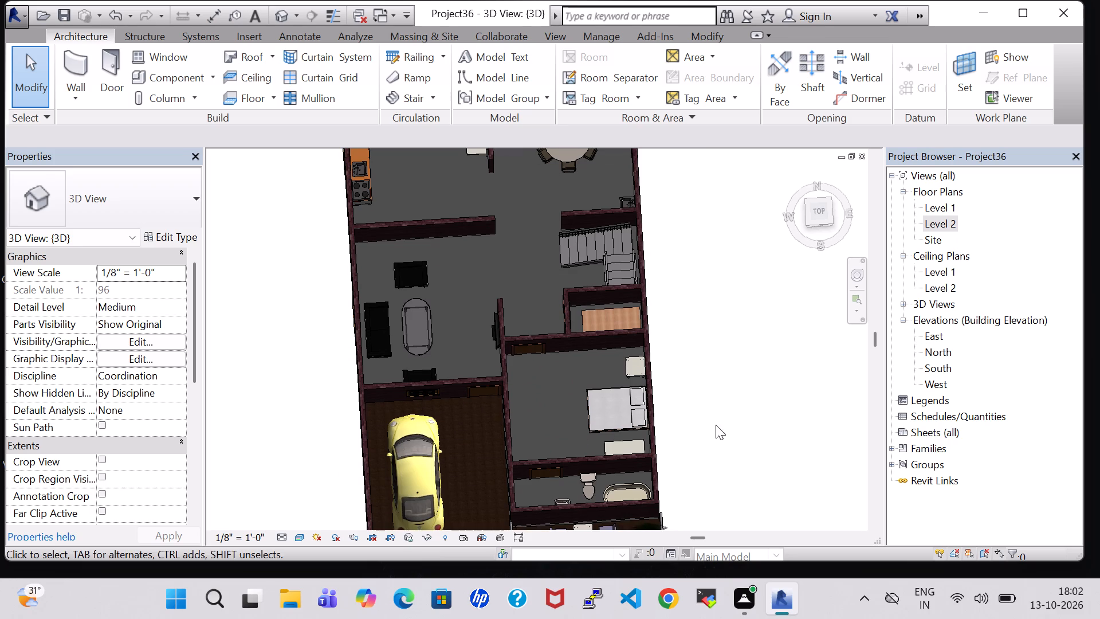
middle_drag(716, 426, 701, 291)
scroll(702, 310, up, 1)
scroll(529, 421, up, 5)
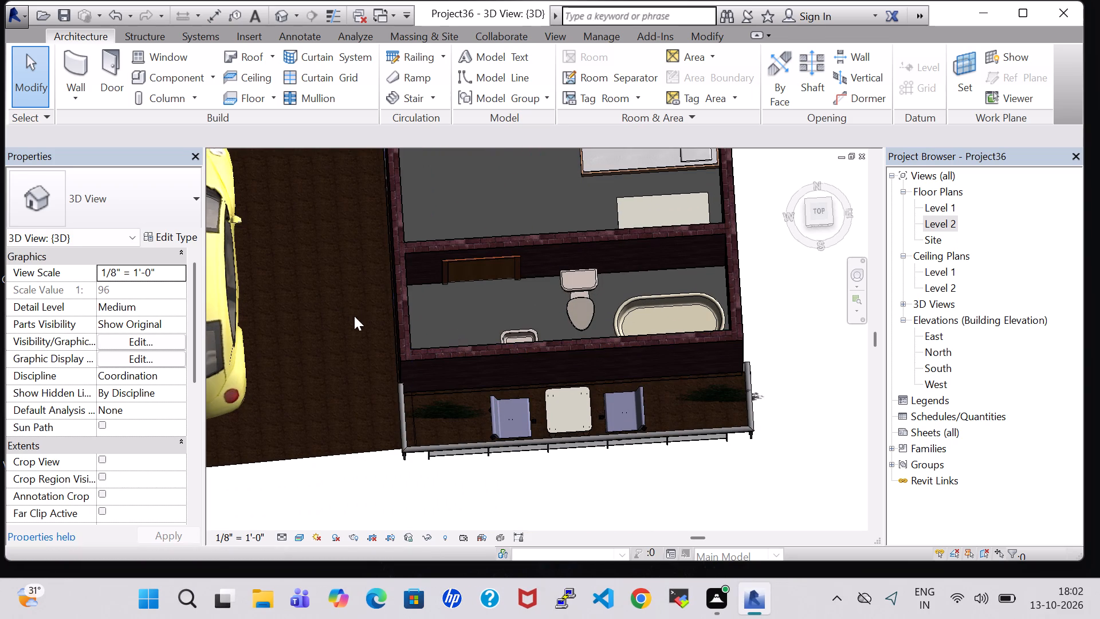
shift+middle_drag(339, 313, 414, 276)
shift+scroll(412, 275, up, 1)
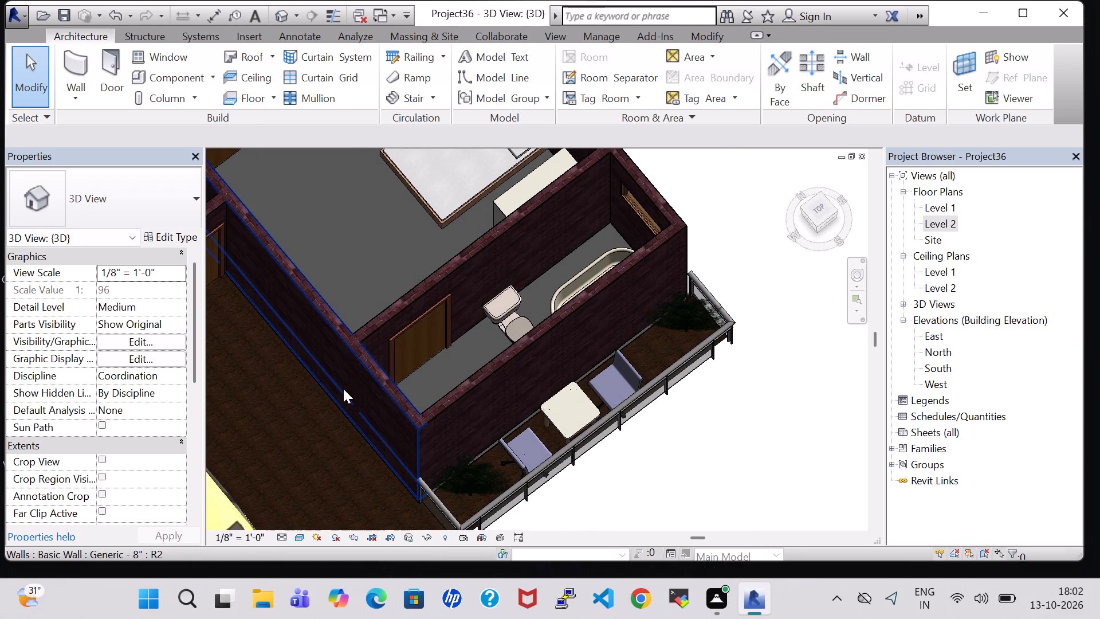
shift+middle_drag(693, 461, 653, 413)
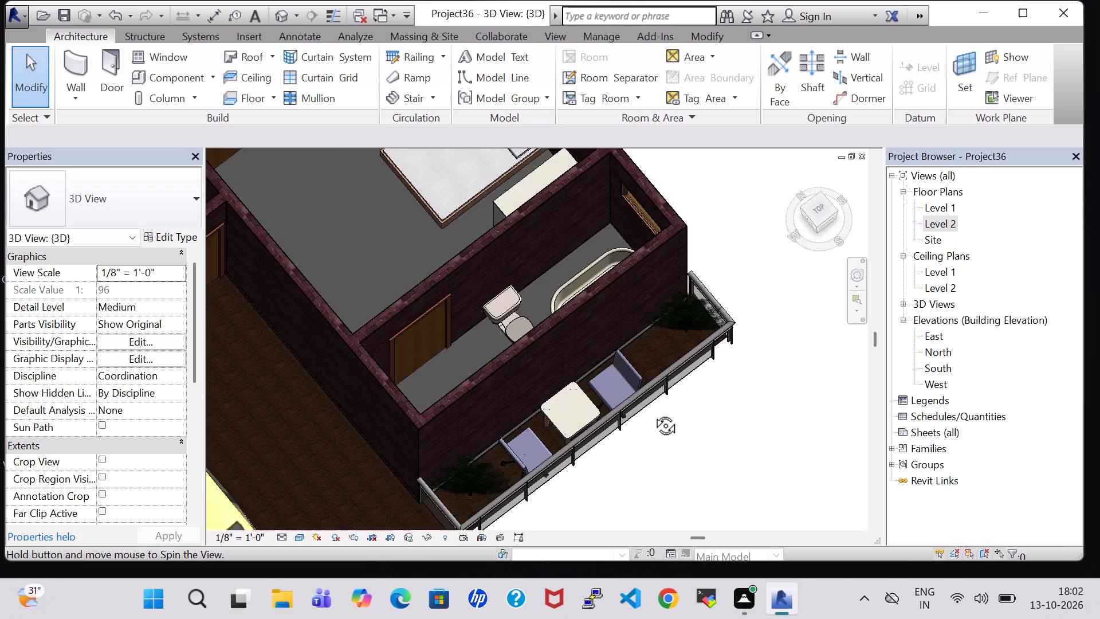
shift+middle_drag(653, 413, 553, 287)
shift+middle_drag(384, 317, 432, 309)
shift+middle_click(432, 309)
shift+scroll(432, 309, up, 1)
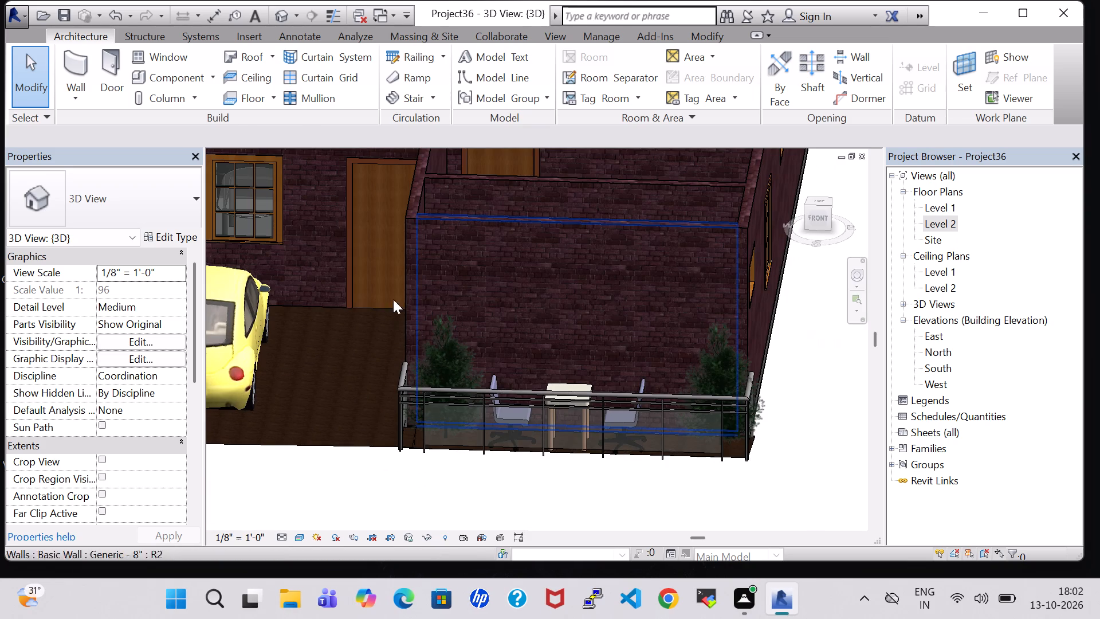
middle_drag(359, 315, 365, 386)
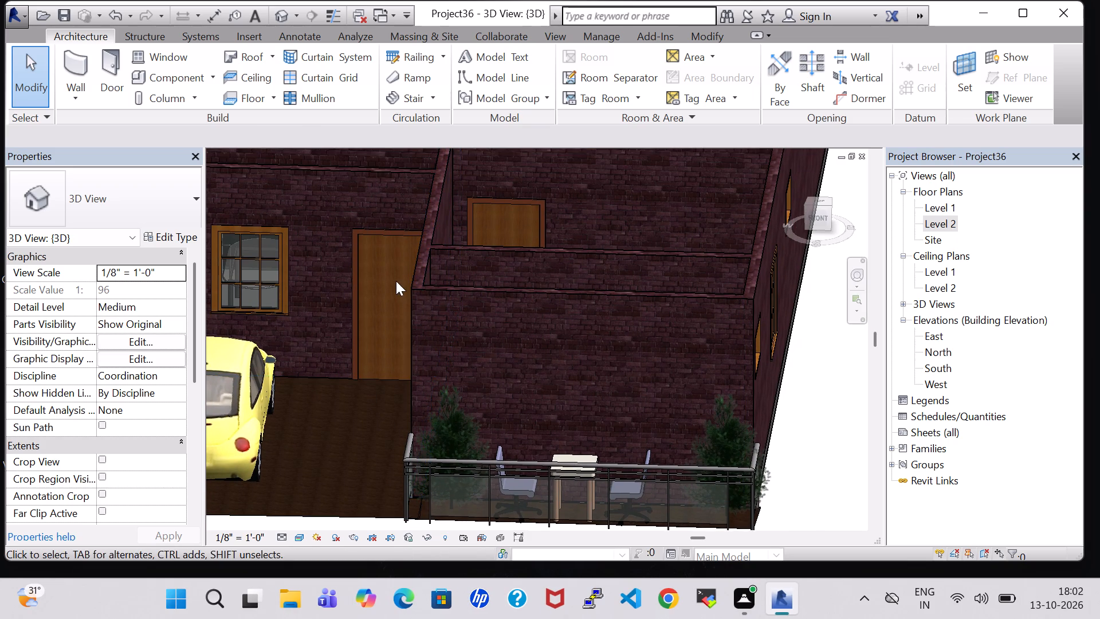
shift+middle_drag(324, 390, 334, 467)
Examine the bedrooms, living area, kitchen, dining area and rear balcony of Level 1 from above in the 3D view.
shift+middle_drag(368, 260, 349, 459)
shift+middle_click(349, 459)
middle_drag(524, 250, 501, 425)
middle_click(501, 428)
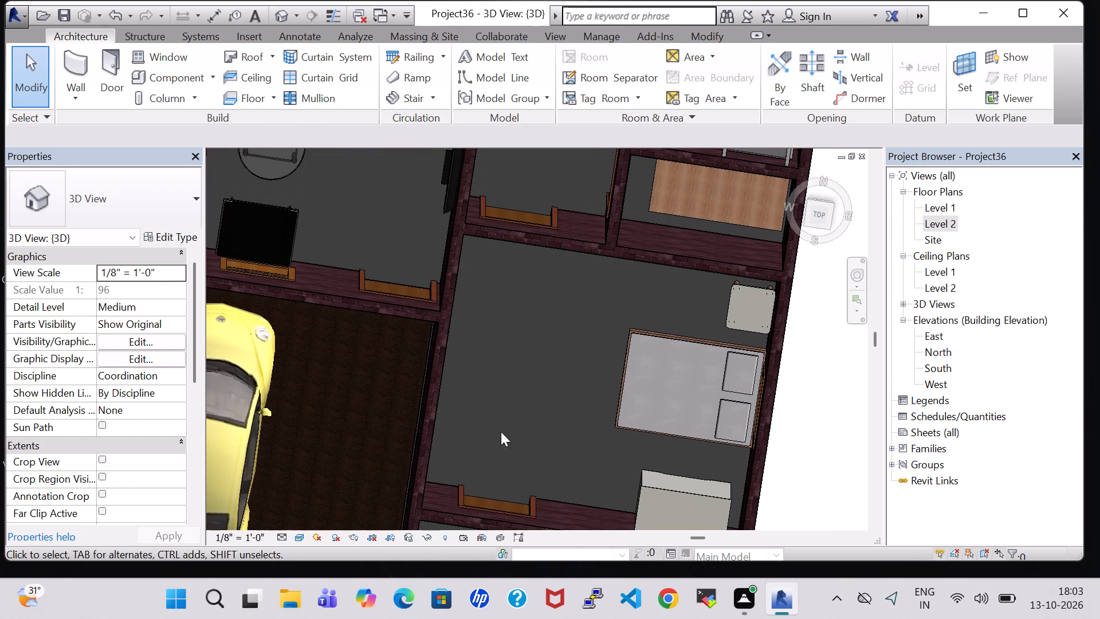
middle_drag(371, 243, 371, 266)
scroll(371, 266, up, 1)
scroll(371, 266, down, 1)
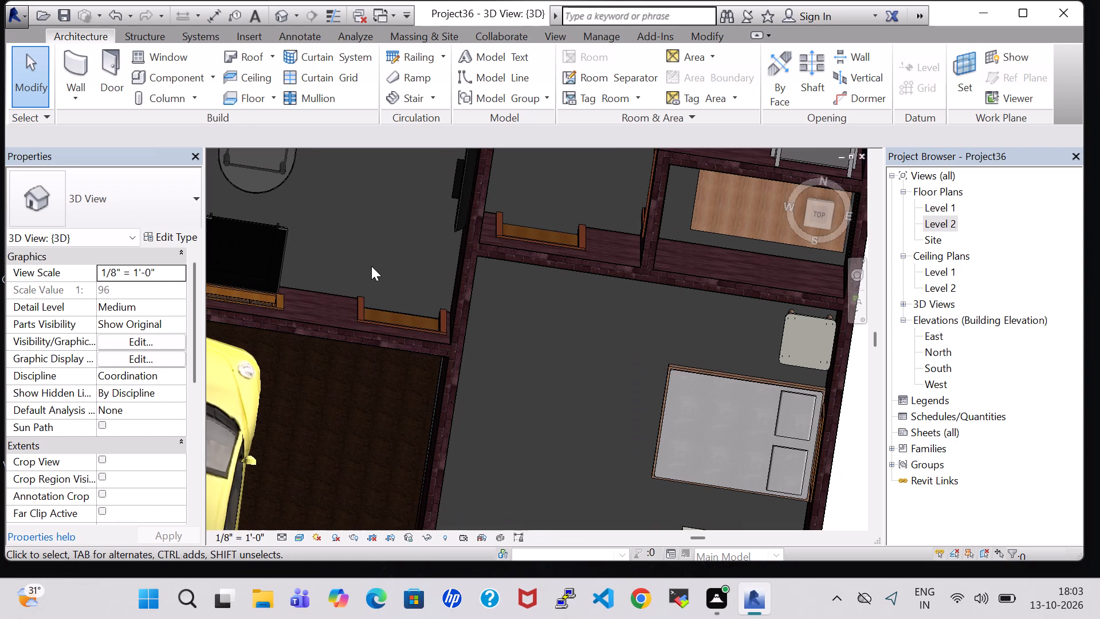
scroll(371, 266, down, 2)
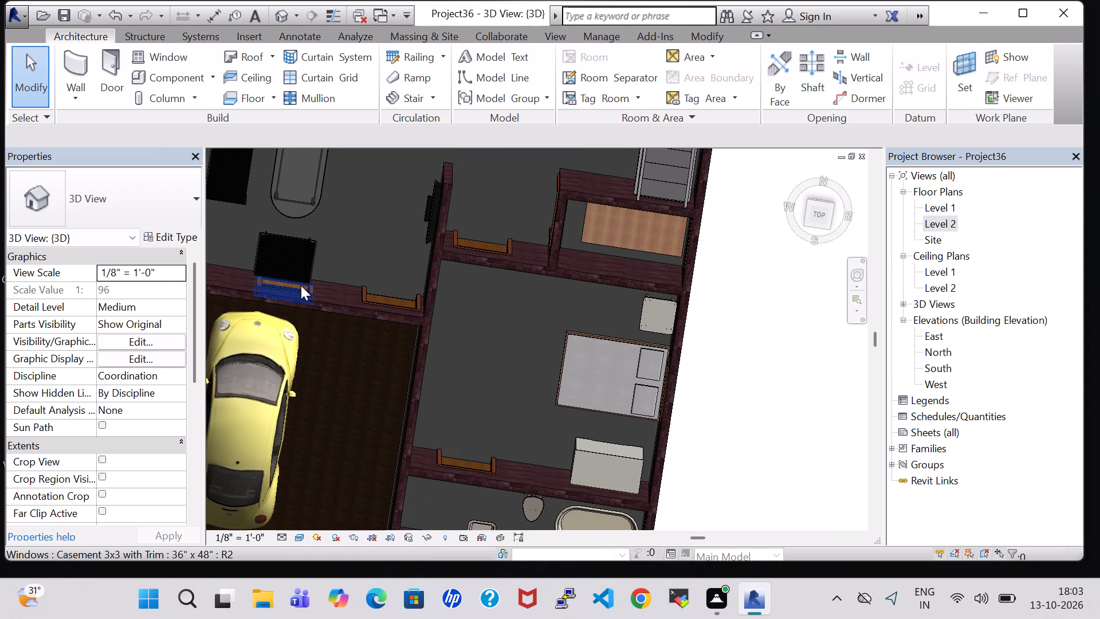
middle_drag(355, 225, 344, 361)
scroll(344, 361, down, 4)
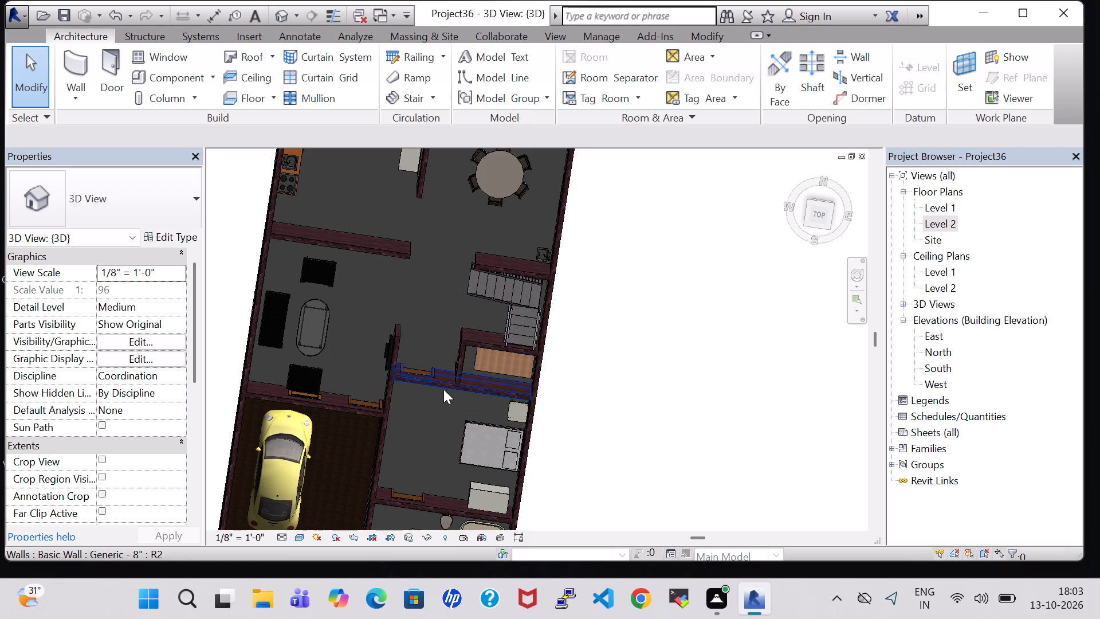
middle_drag(441, 421, 461, 358)
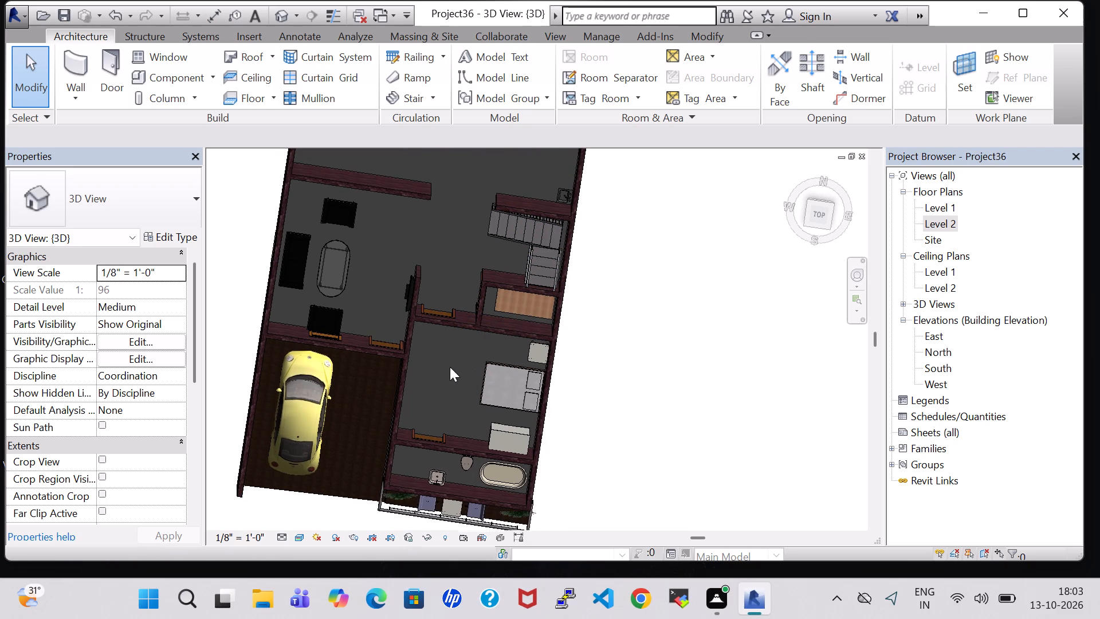
middle_drag(437, 361, 432, 463)
middle_drag(464, 336, 459, 438)
middle_drag(392, 304, 343, 479)
scroll(419, 399, up, 1)
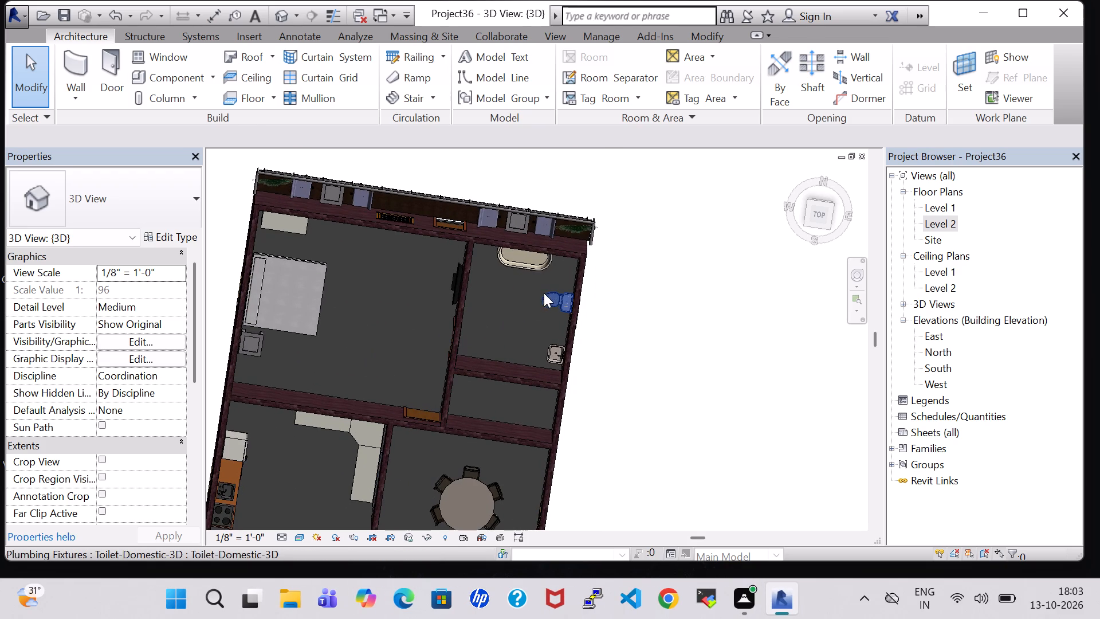
shift+middle_drag(400, 303, 388, 232)
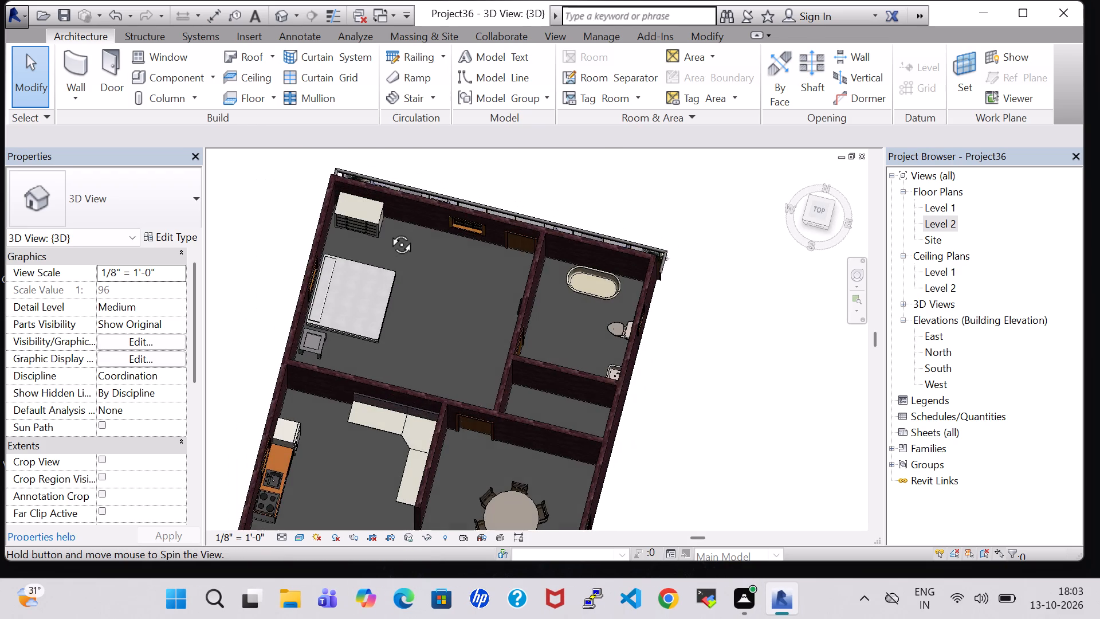
shift+middle_drag(388, 232, 391, 211)
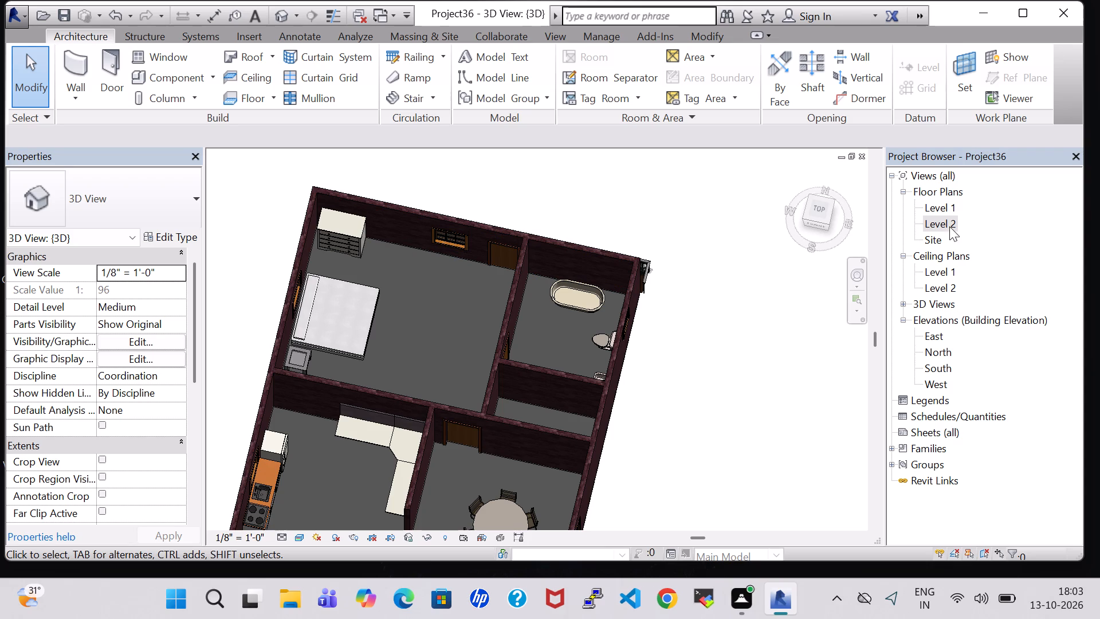
Undo the deletion of the Level 2 floor slab and view the house from directly above.
key(ctrl+z)
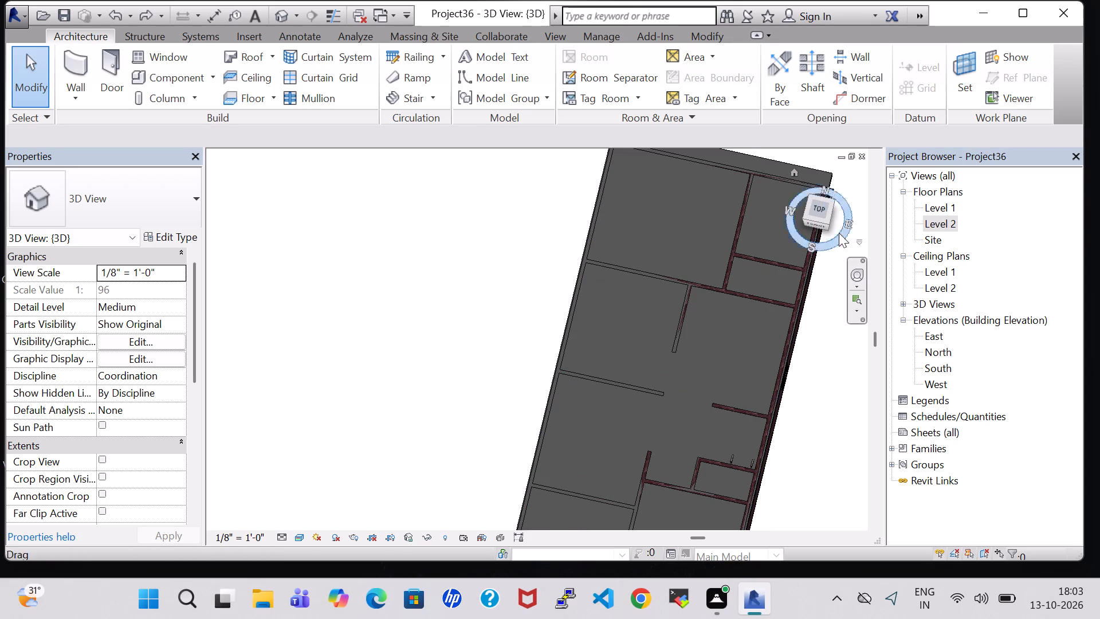
click(824, 217)
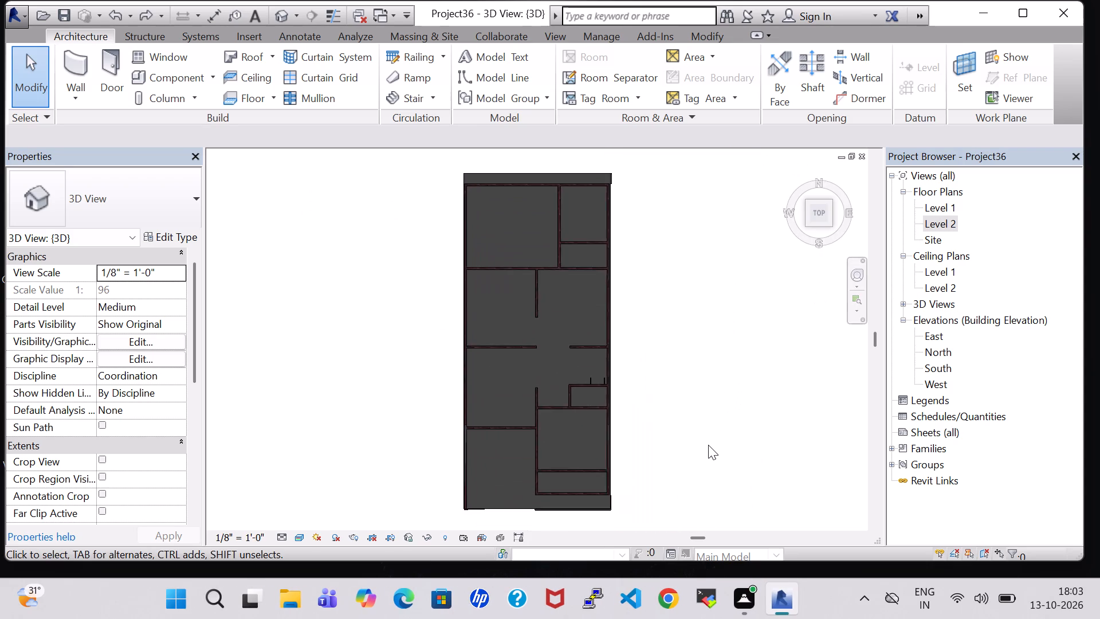
scroll(708, 445, up, 2)
Open the Level 2 floor plan and bring the house outline into view.
double_click(940, 222)
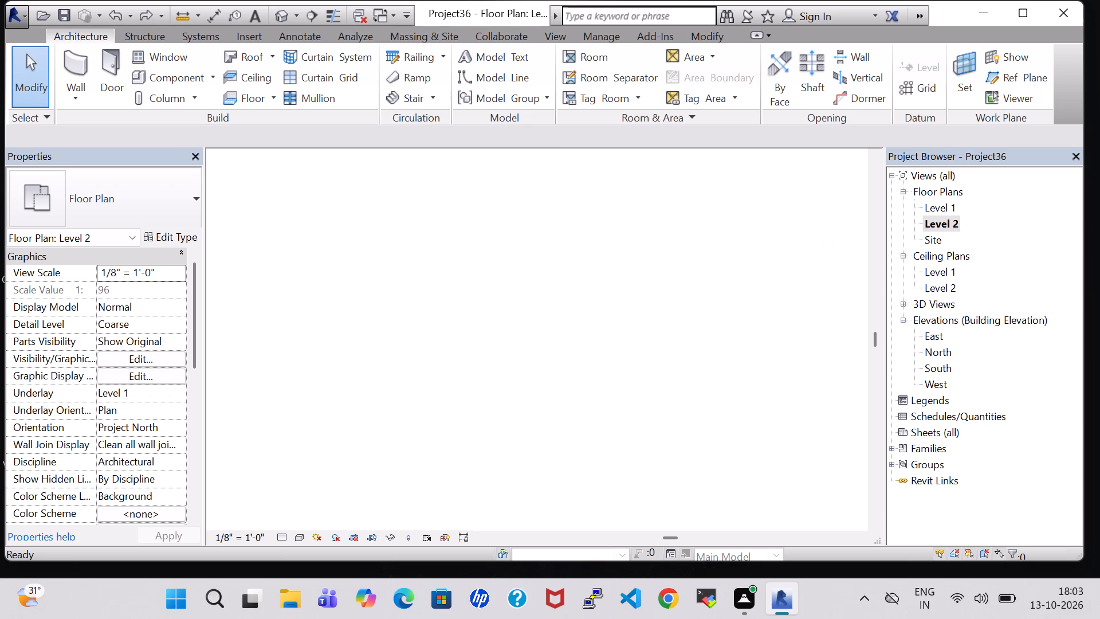
scroll(766, 310, down, 2)
middle_drag(791, 282, 779, 348)
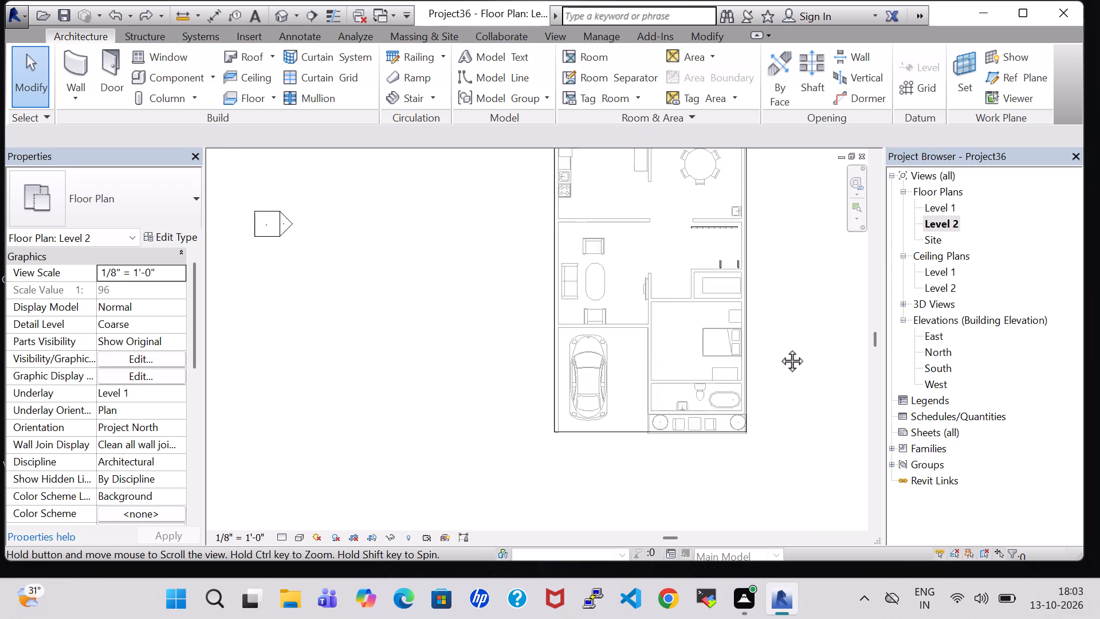
middle_drag(779, 348, 772, 403)
Draw a Generic - 8" wall about 30'-4" long on Level 2 over the north exterior wall, 10'-0" high, ending at the east slab edge.
click(82, 54)
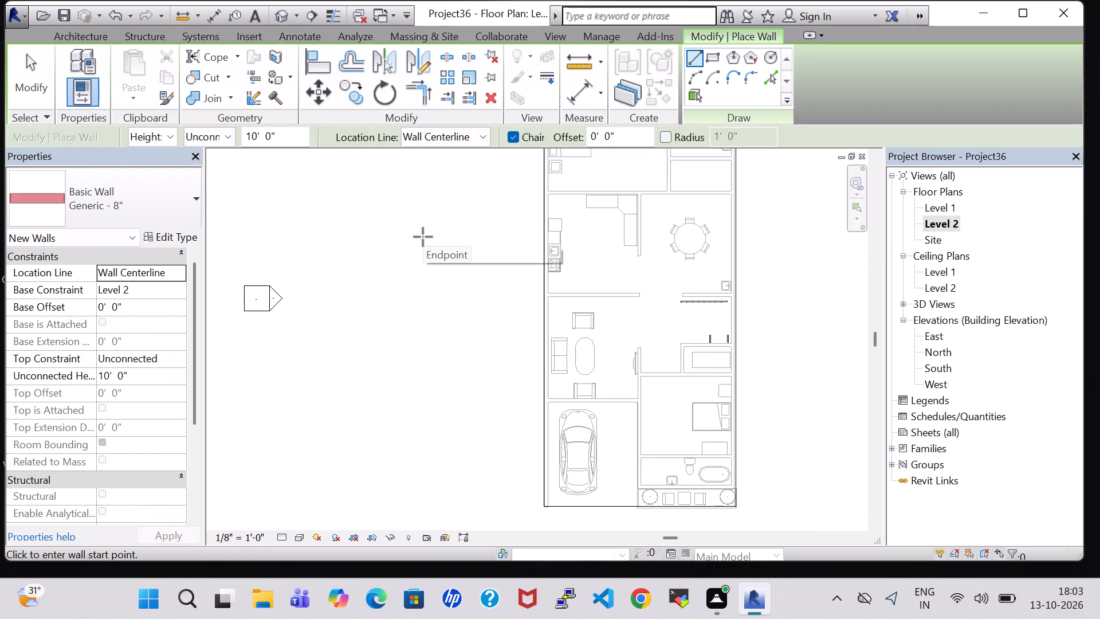
scroll(423, 237, up, 1)
middle_drag(423, 237, 276, 433)
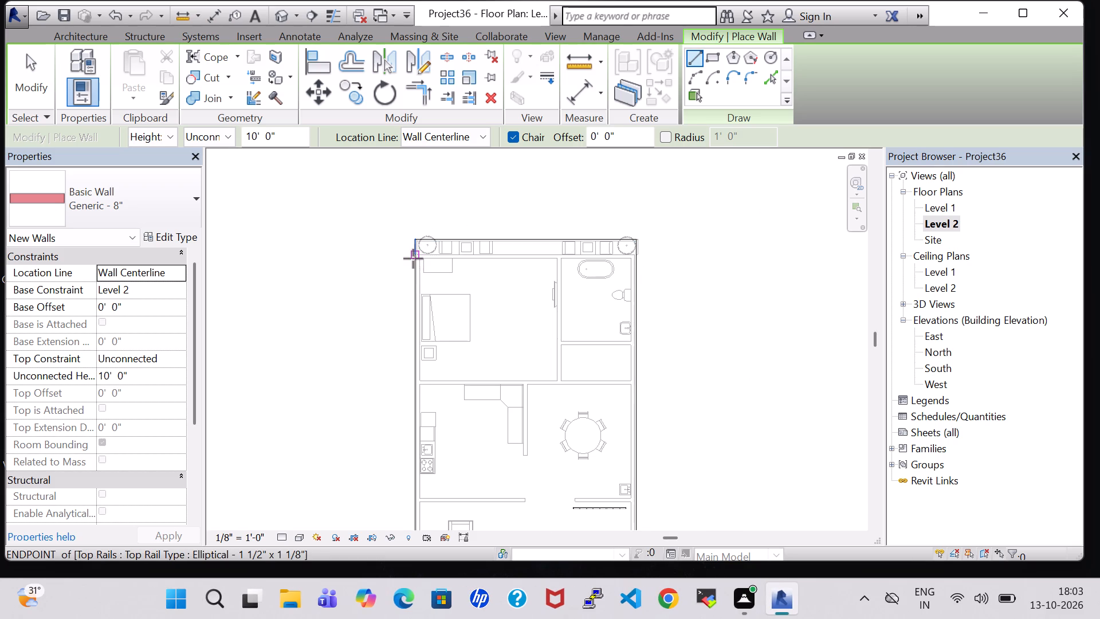
scroll(413, 258, up, 8)
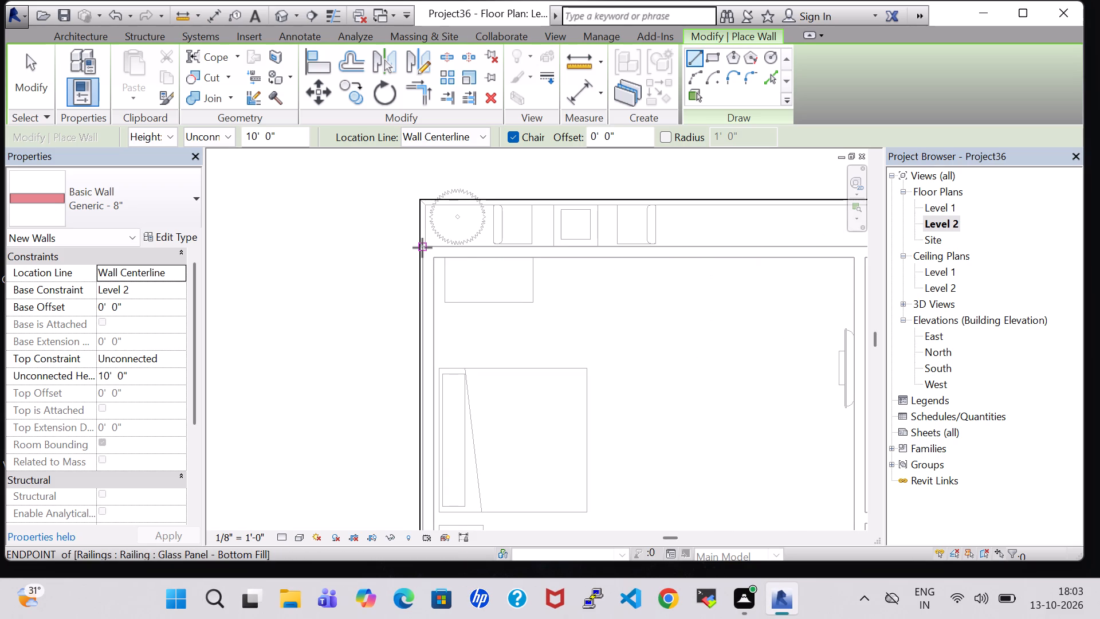
click(422, 248)
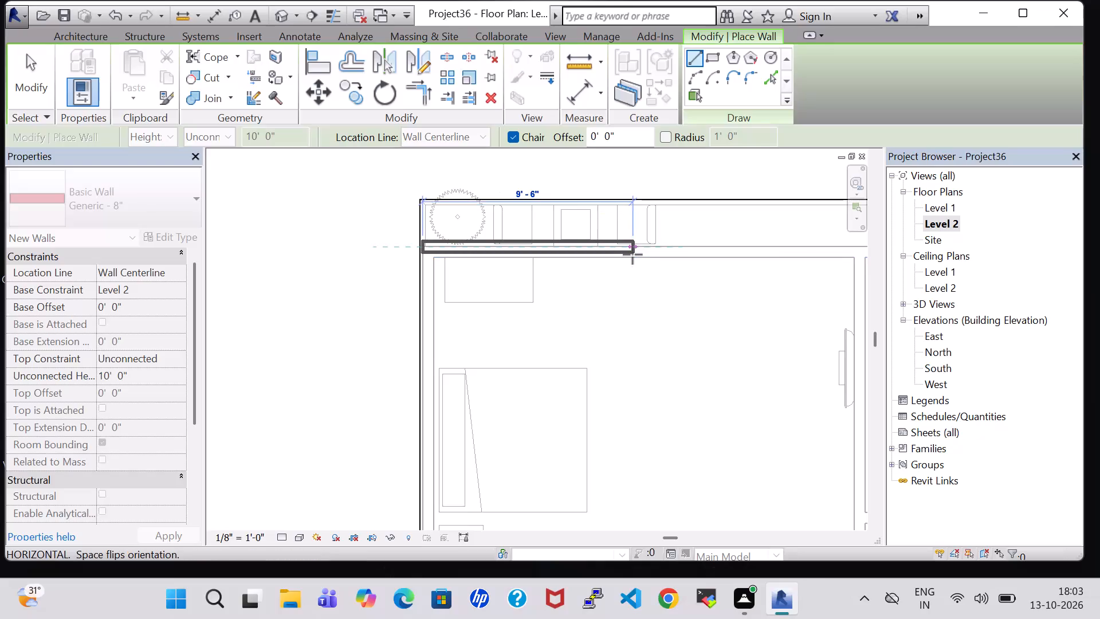
key(Escape)
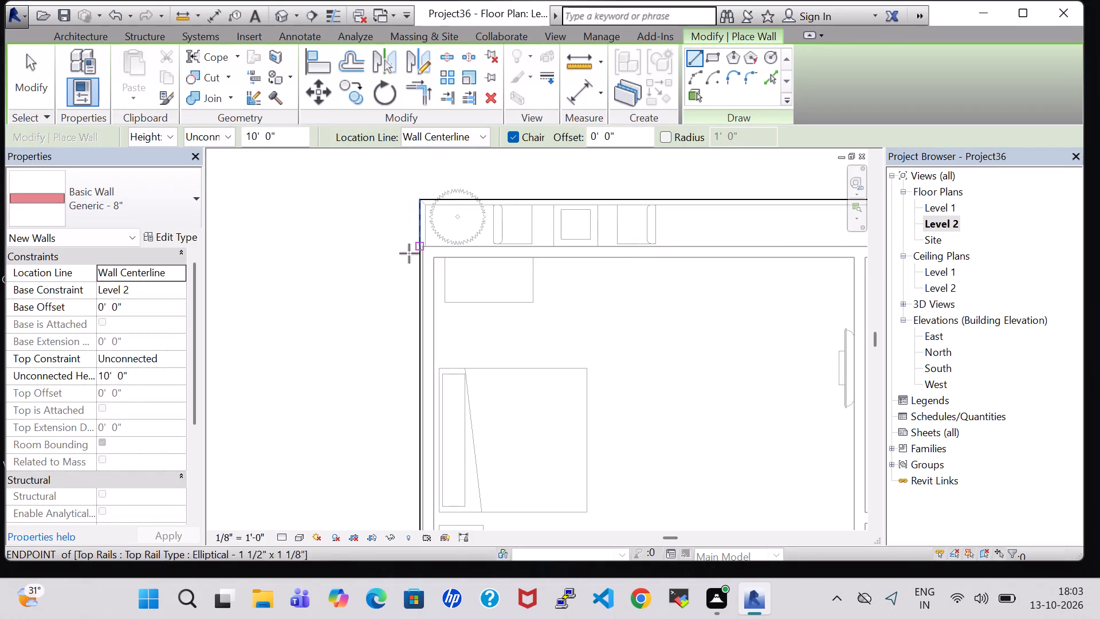
scroll(427, 256, up, 7)
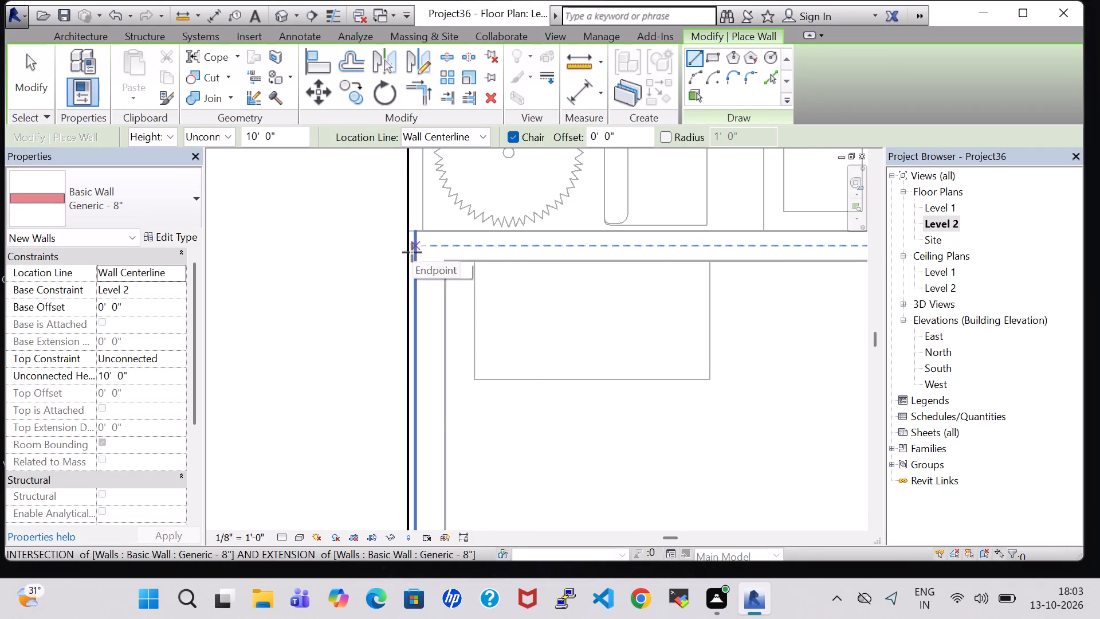
click(412, 252)
scroll(551, 253, down, 1)
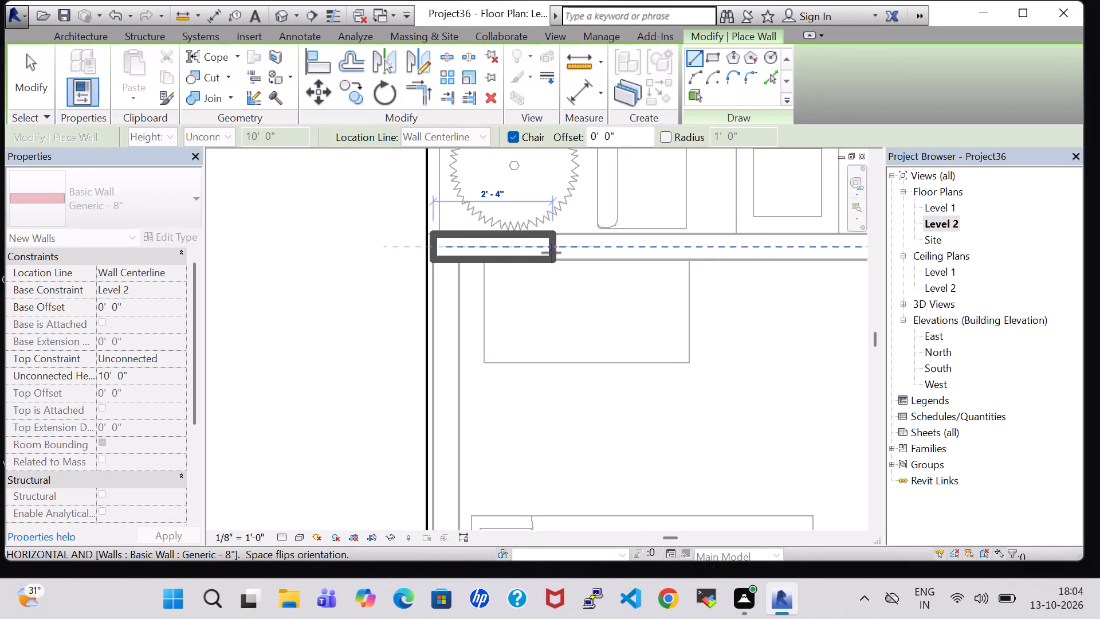
scroll(551, 253, down, 1)
middle_drag(551, 253, 336, 251)
scroll(336, 251, down, 5)
middle_drag(739, 248, 565, 245)
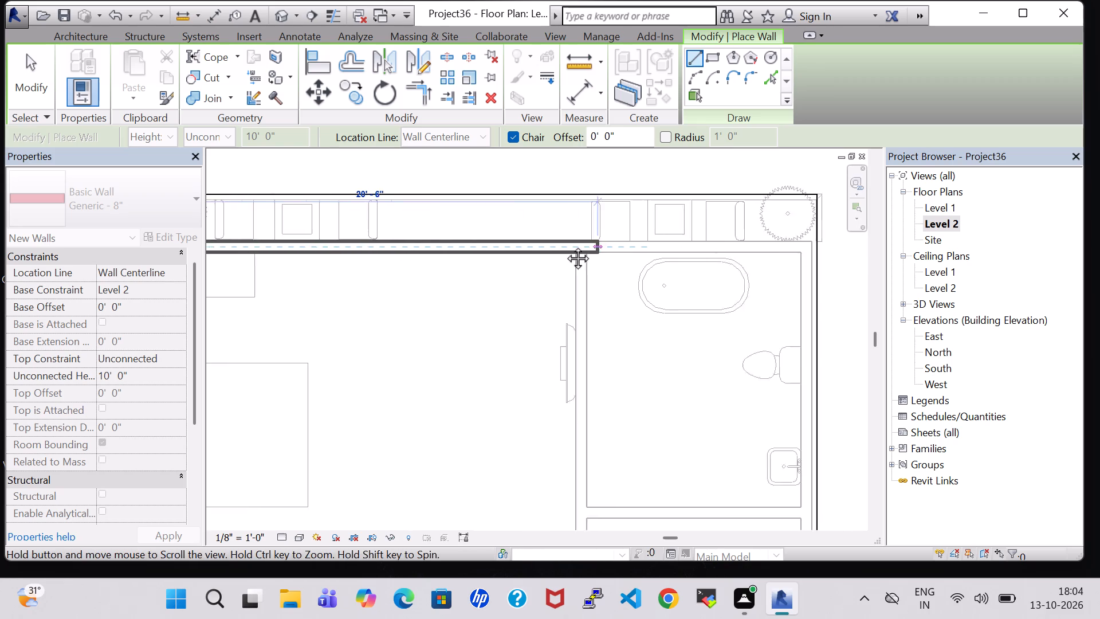
middle_drag(565, 245, 524, 244)
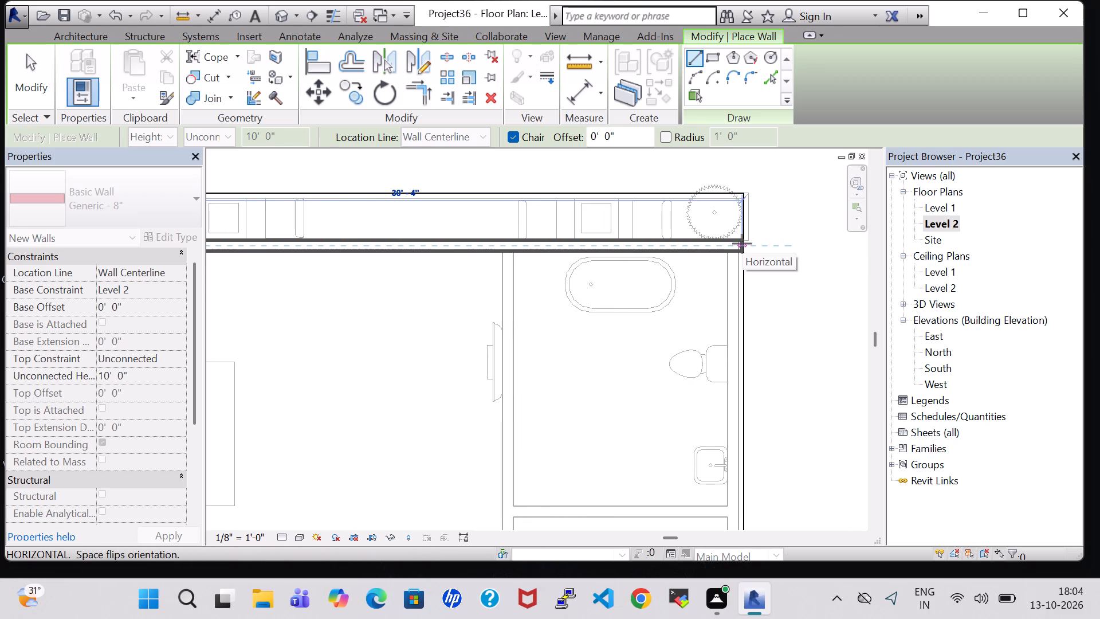
click(742, 244)
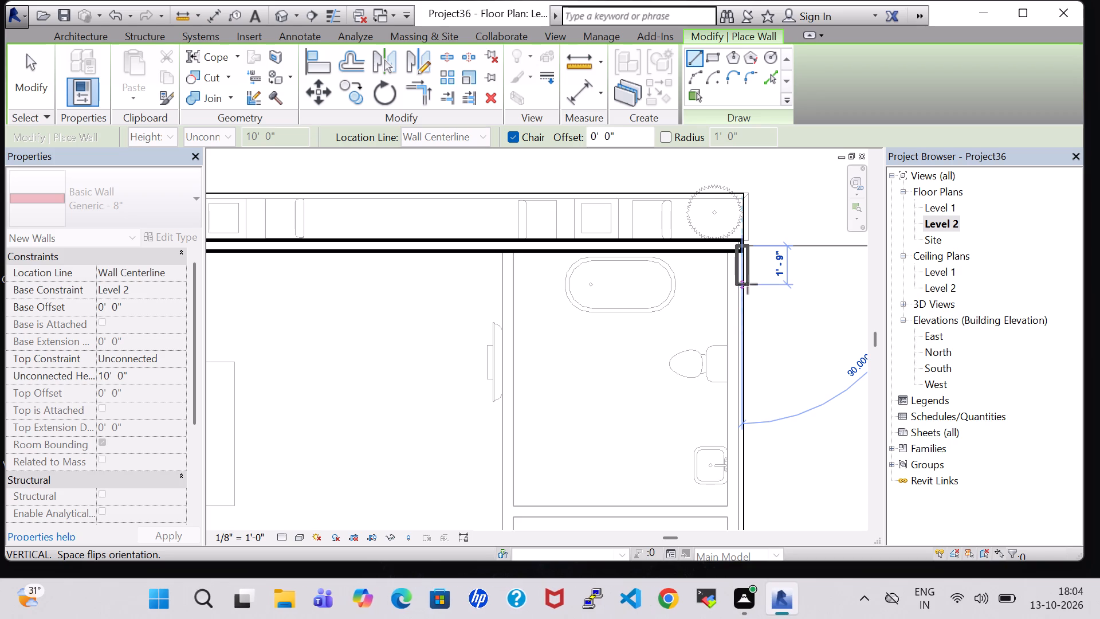
key(Escape)
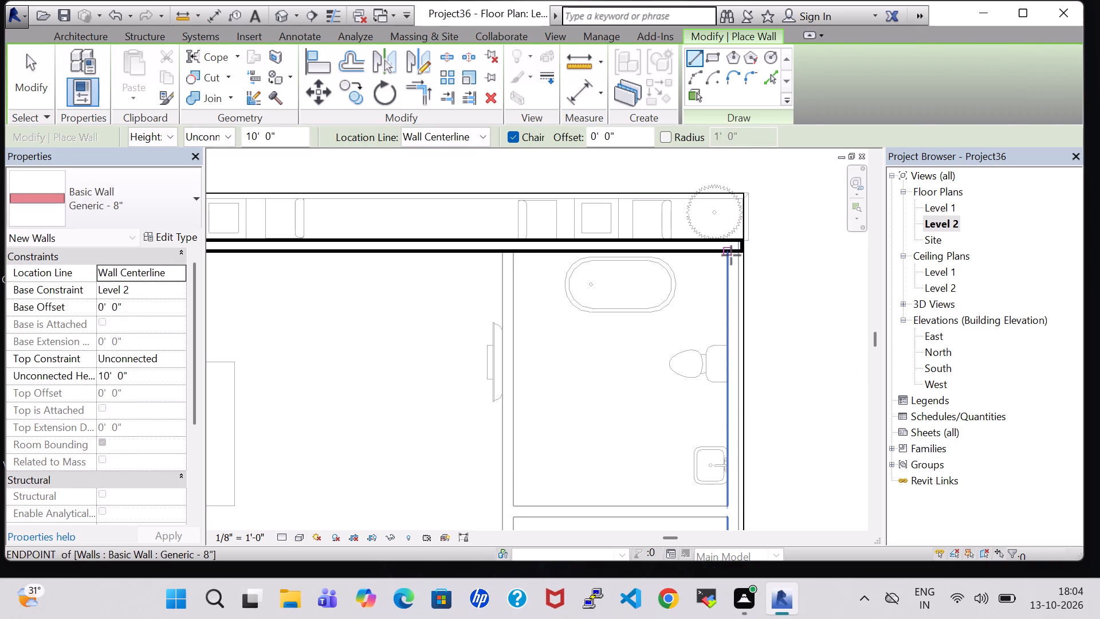
key(Escape)
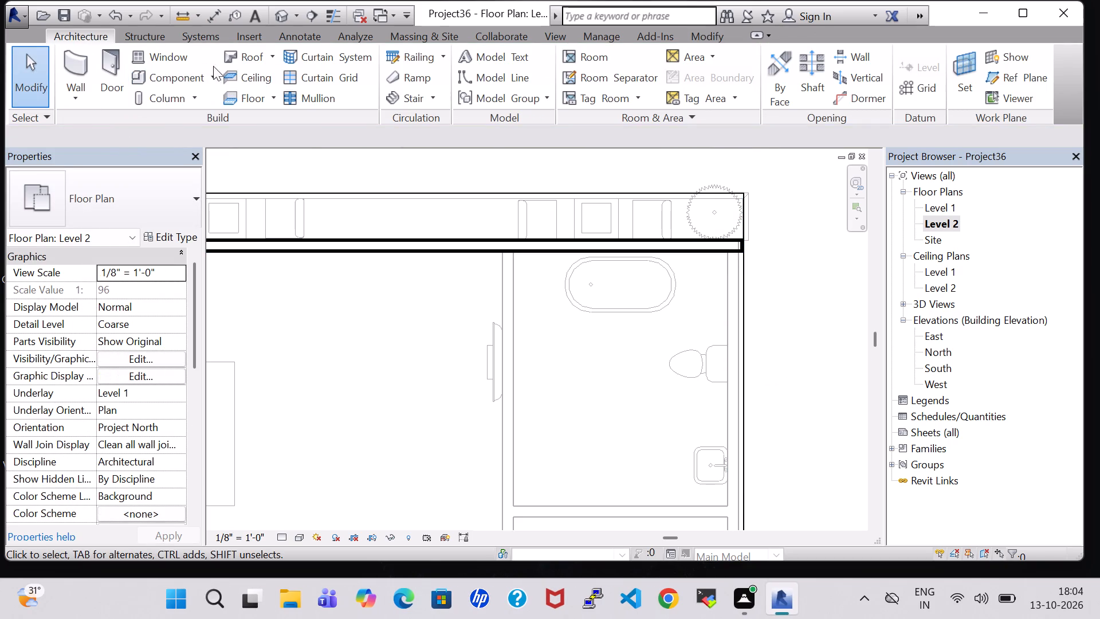
Draw a 10'-0" high Generic - 8" wall on Level 2 over the east exterior wall, from the north wall to the south bathroom's outer wall.
click(76, 64)
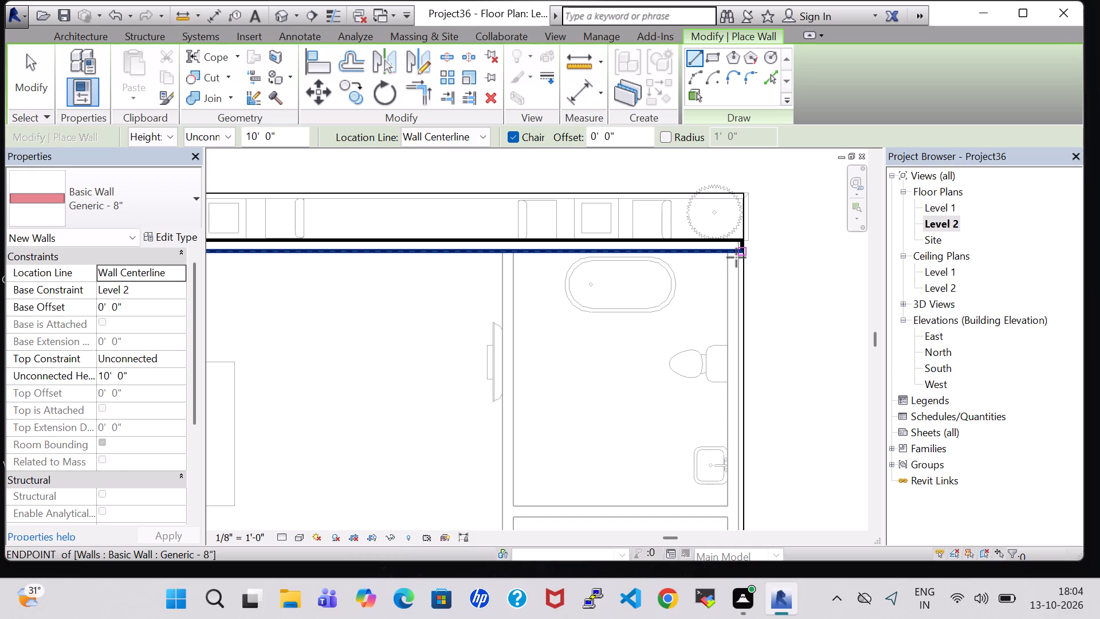
scroll(732, 257, up, 6)
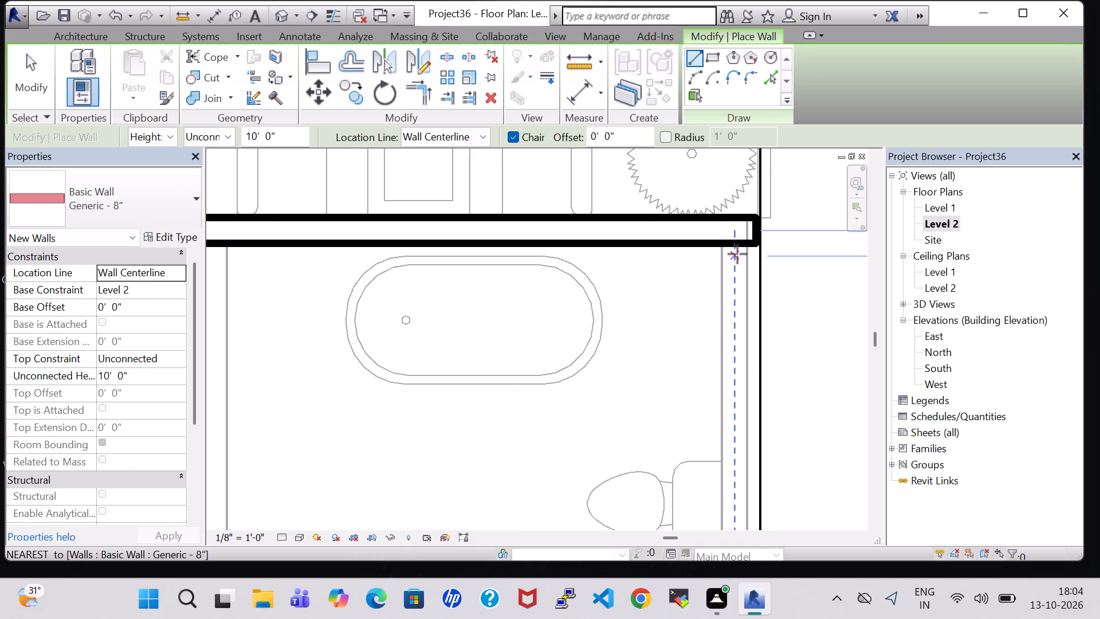
click(741, 248)
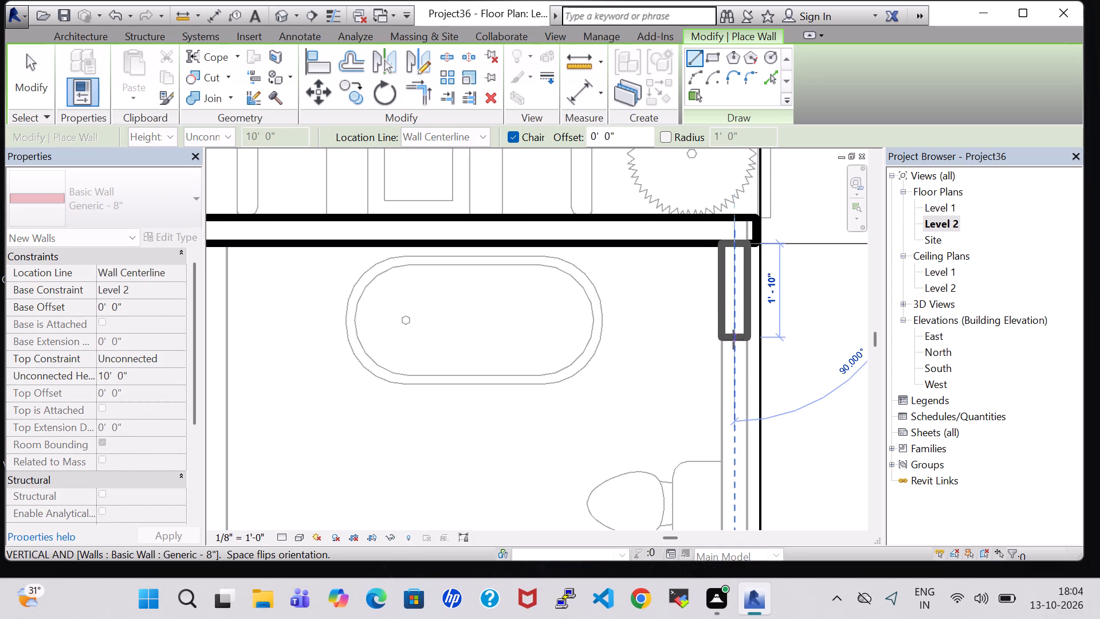
scroll(733, 339, down, 2)
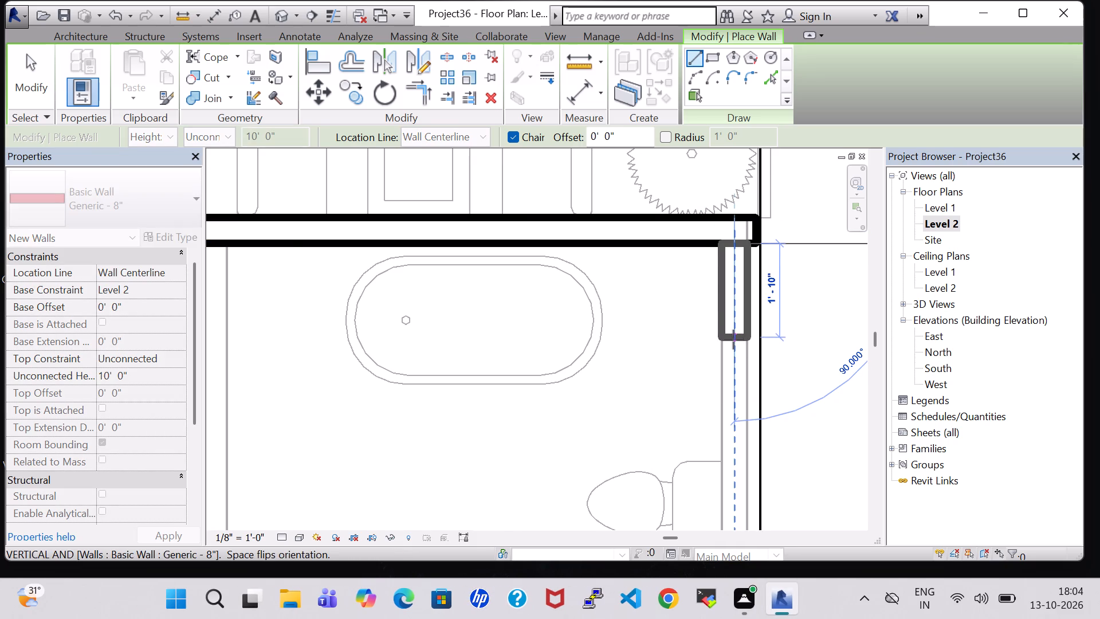
scroll(733, 339, down, 4)
middle_drag(733, 339, 694, 142)
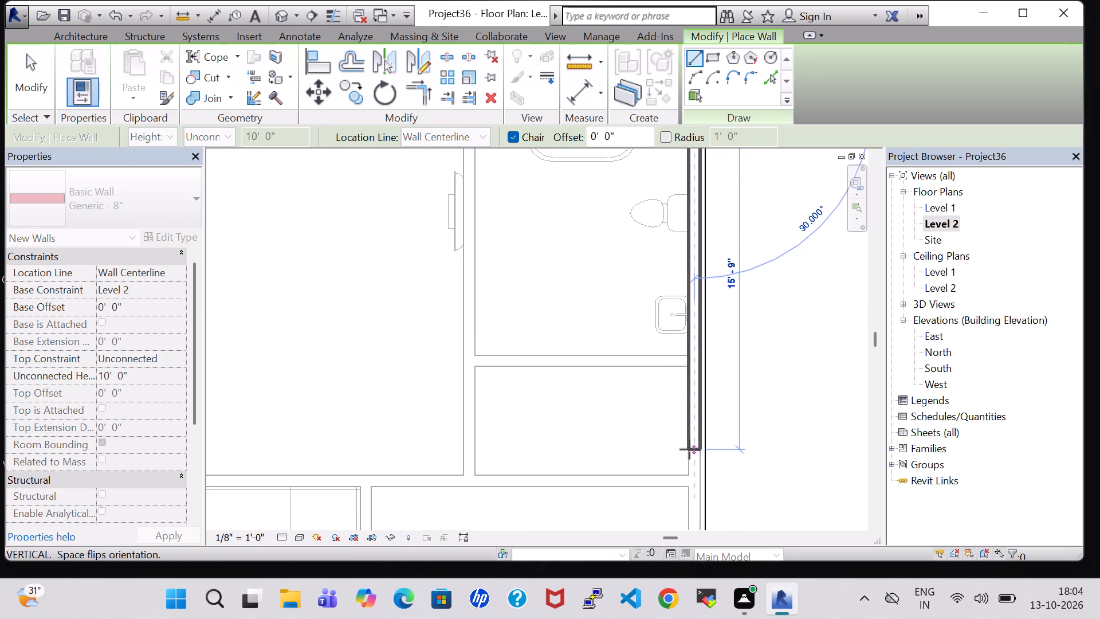
middle_drag(689, 449, 680, 269)
scroll(674, 288, down, 2)
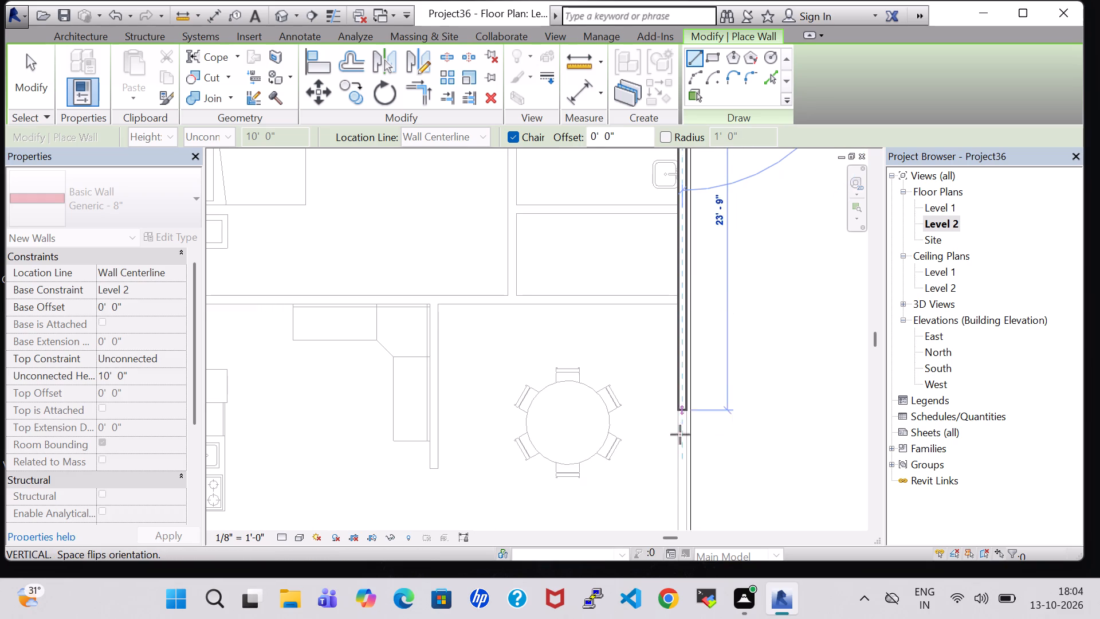
middle_drag(683, 489, 677, 207)
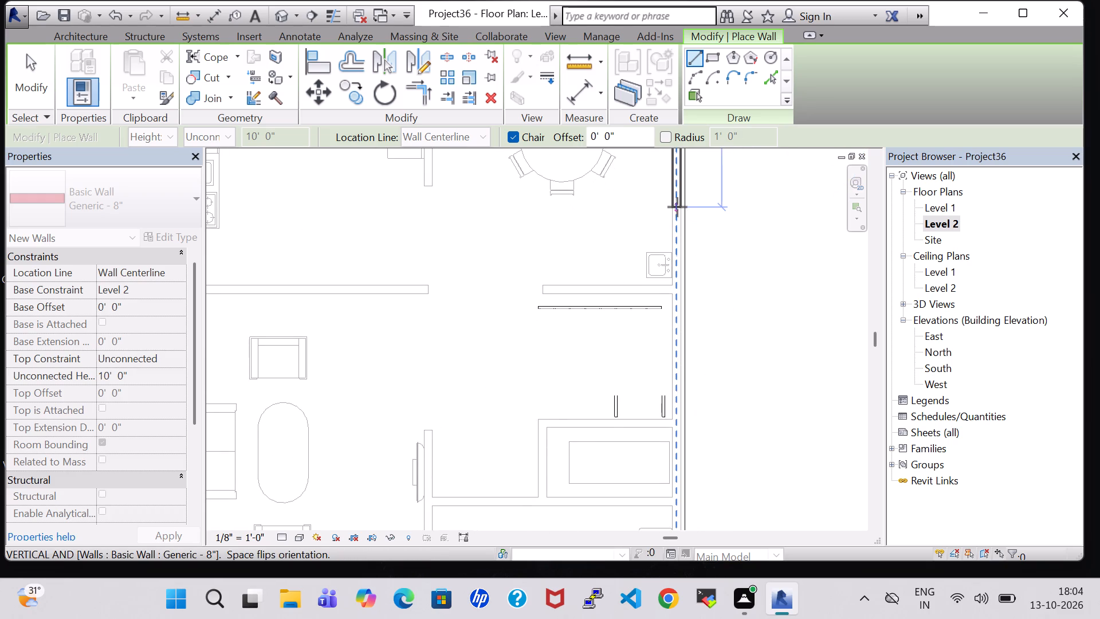
middle_drag(674, 450, 660, 268)
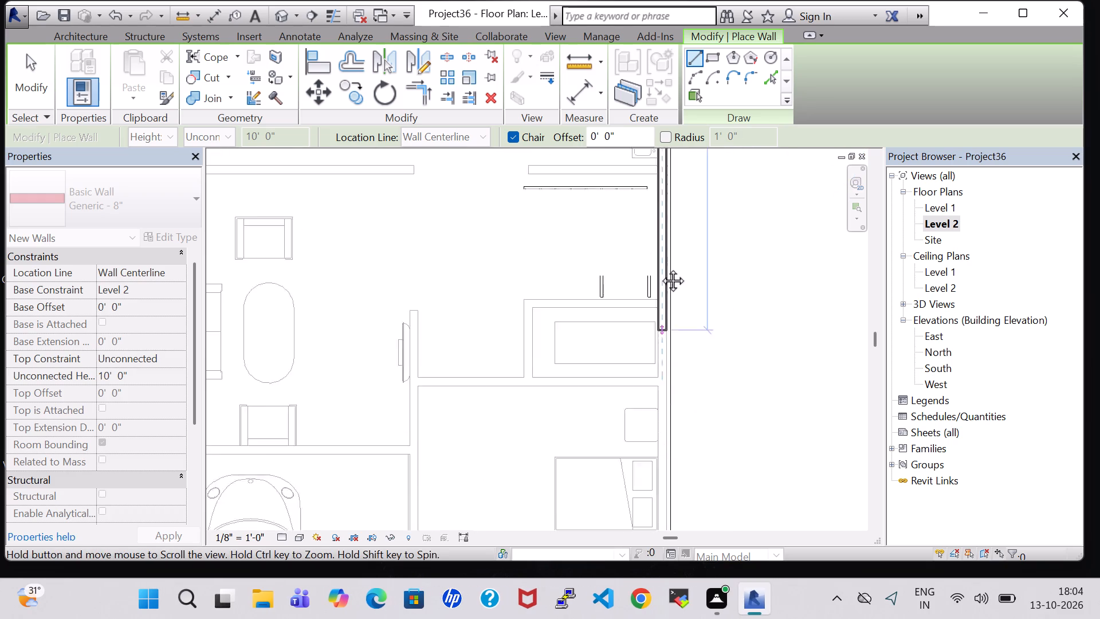
middle_drag(660, 268, 665, 169)
middle_drag(661, 417, 657, 271)
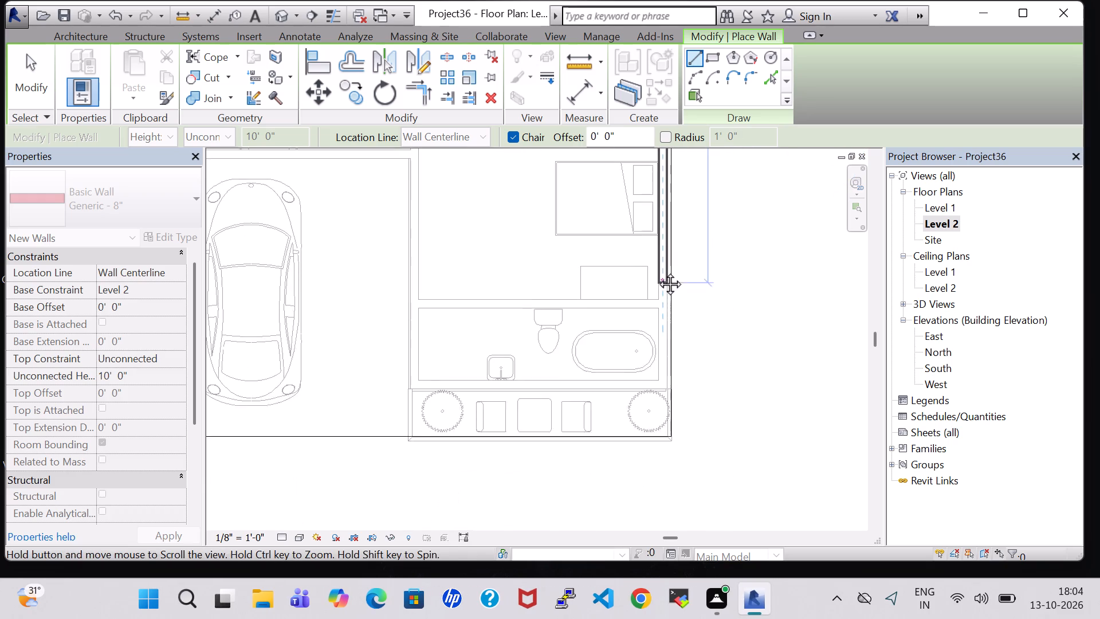
middle_drag(657, 271, 655, 242)
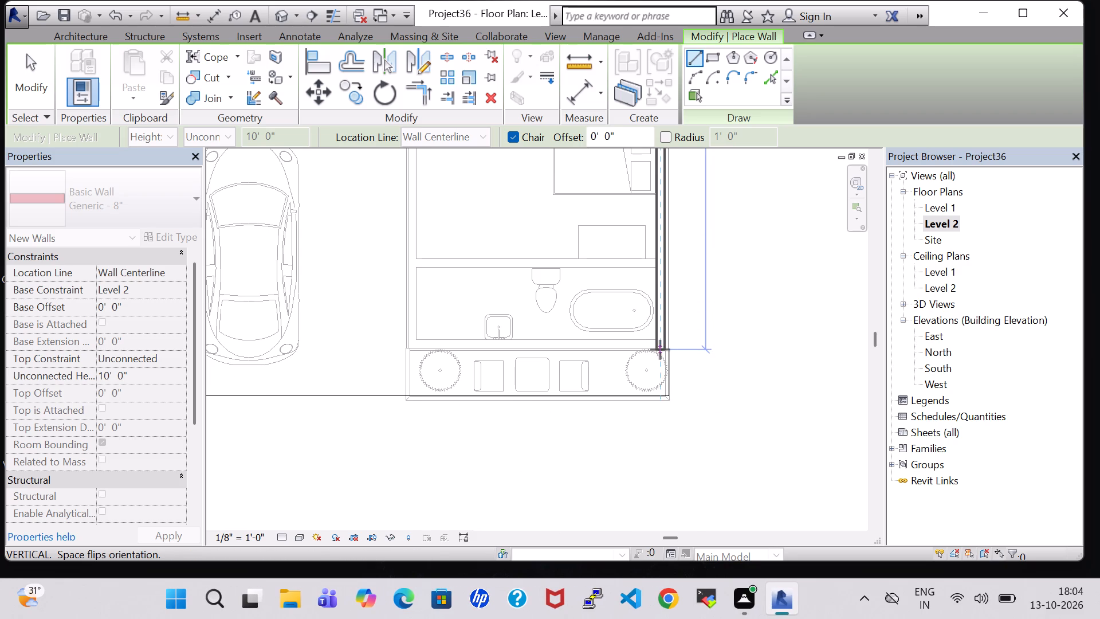
click(660, 350)
key(Escape)
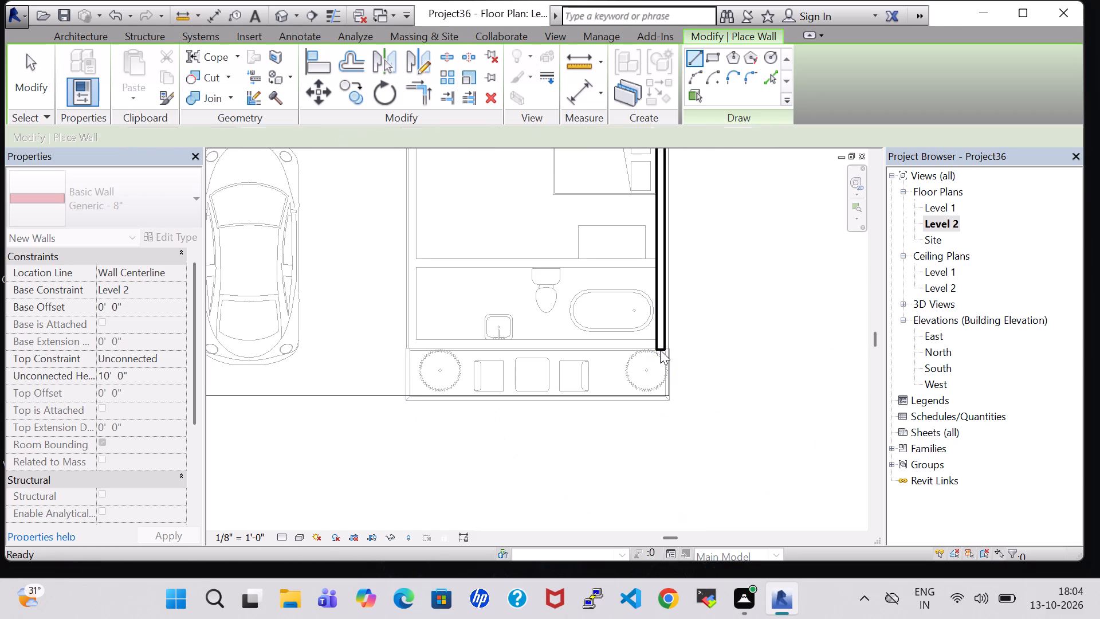
Draw the Level 2 south wall west from the east wall's end, about 15'-1" along the bathroom plus about 4'-4" over the car bay.
scroll(659, 344, up, 2)
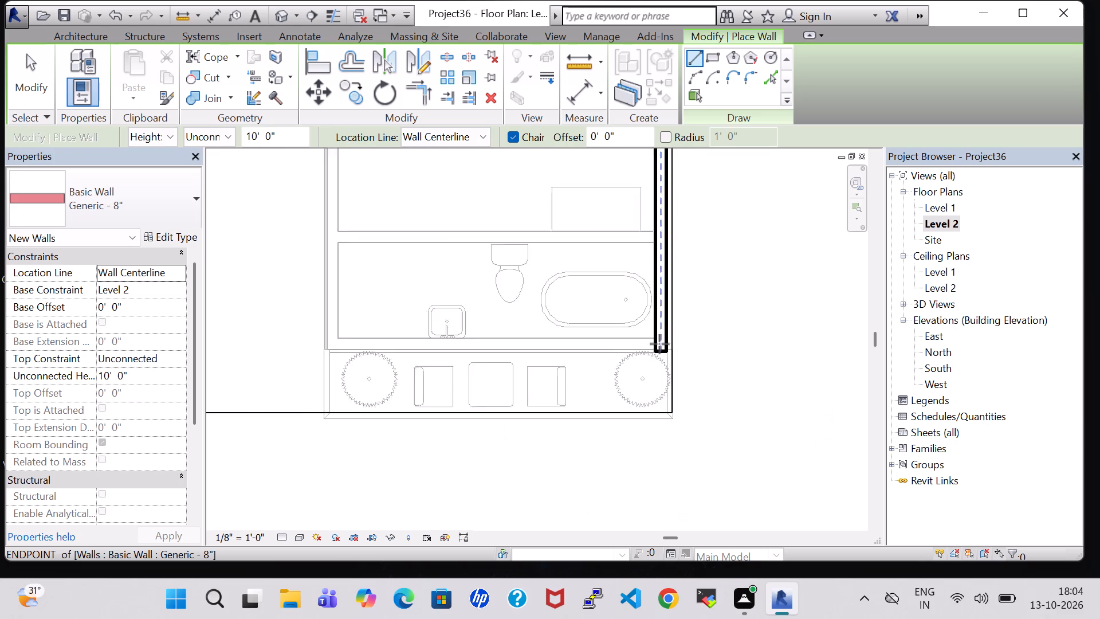
scroll(659, 344, up, 5)
click(659, 344)
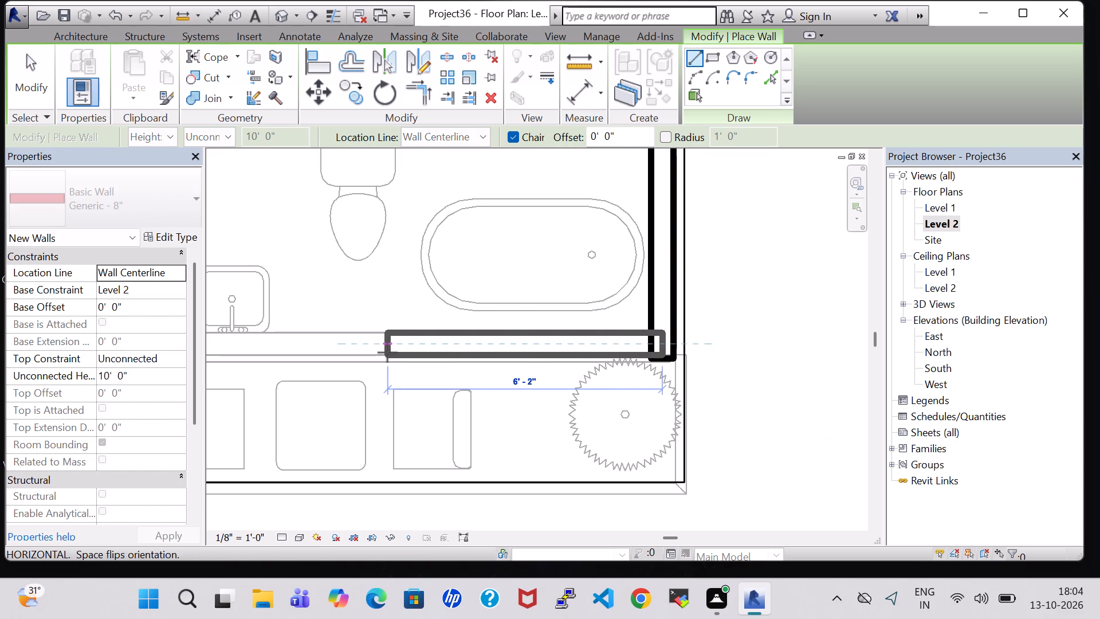
middle_drag(396, 356, 701, 369)
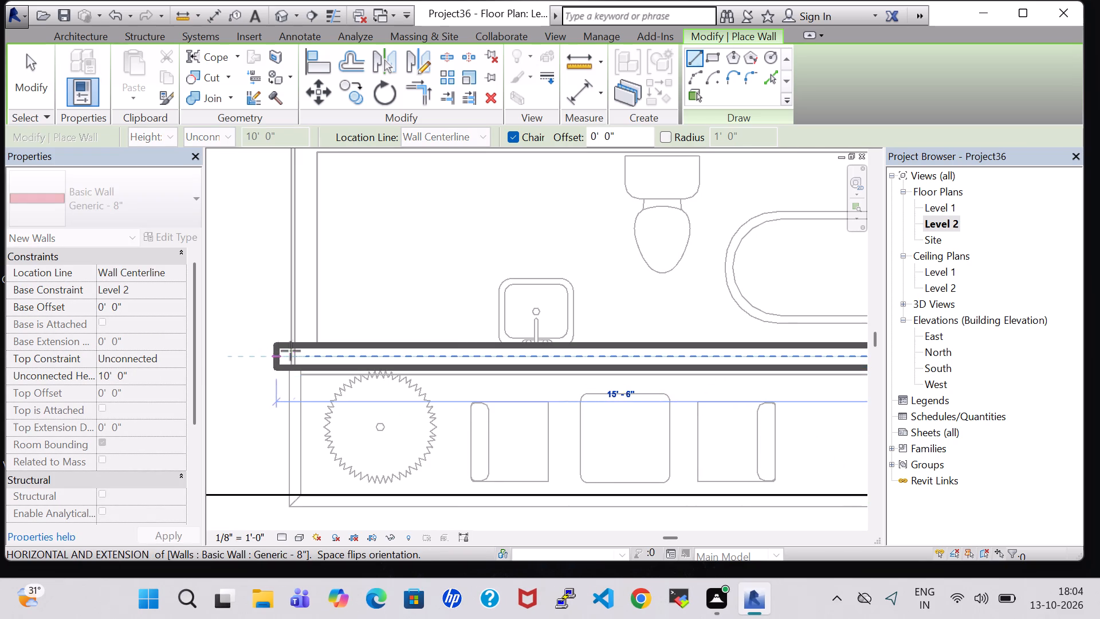
click(294, 351)
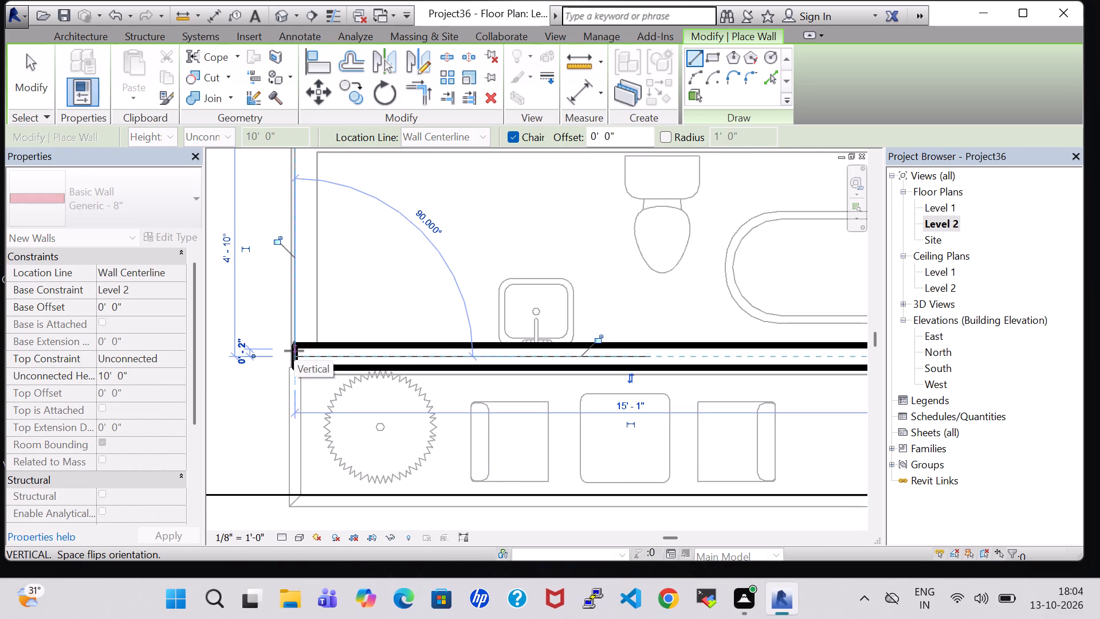
scroll(294, 351, down, 5)
middle_drag(294, 351, 476, 339)
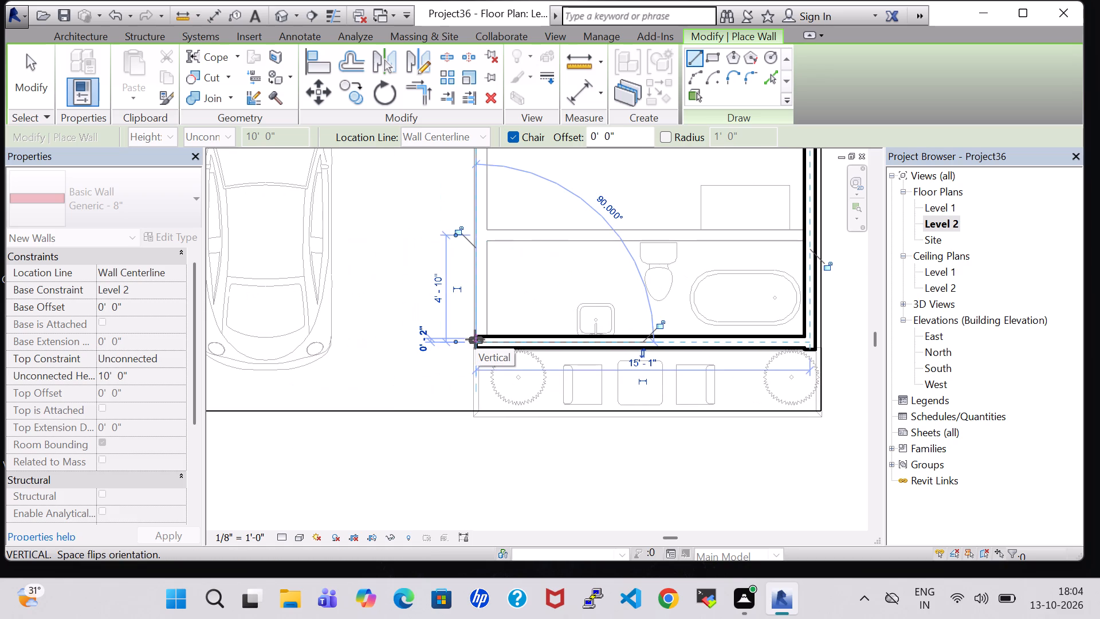
click(380, 344)
Continue the Level 2 walls about 13'-6" north to the living room's south wall line and about 10'-8" west to the slab edge.
middle_drag(382, 264, 381, 536)
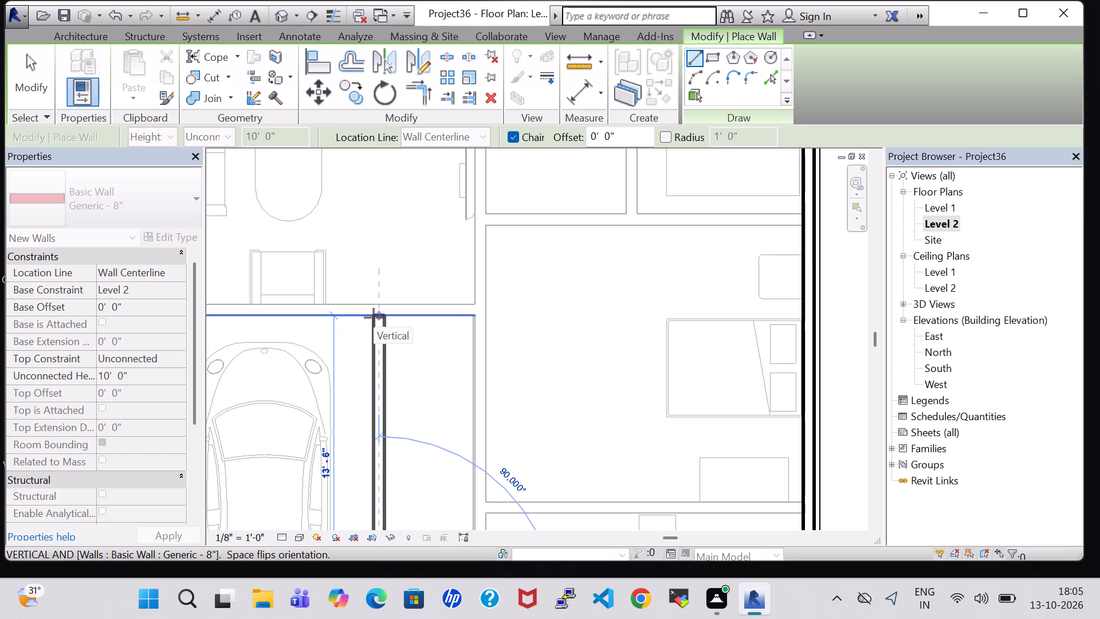
scroll(375, 323, down, 5)
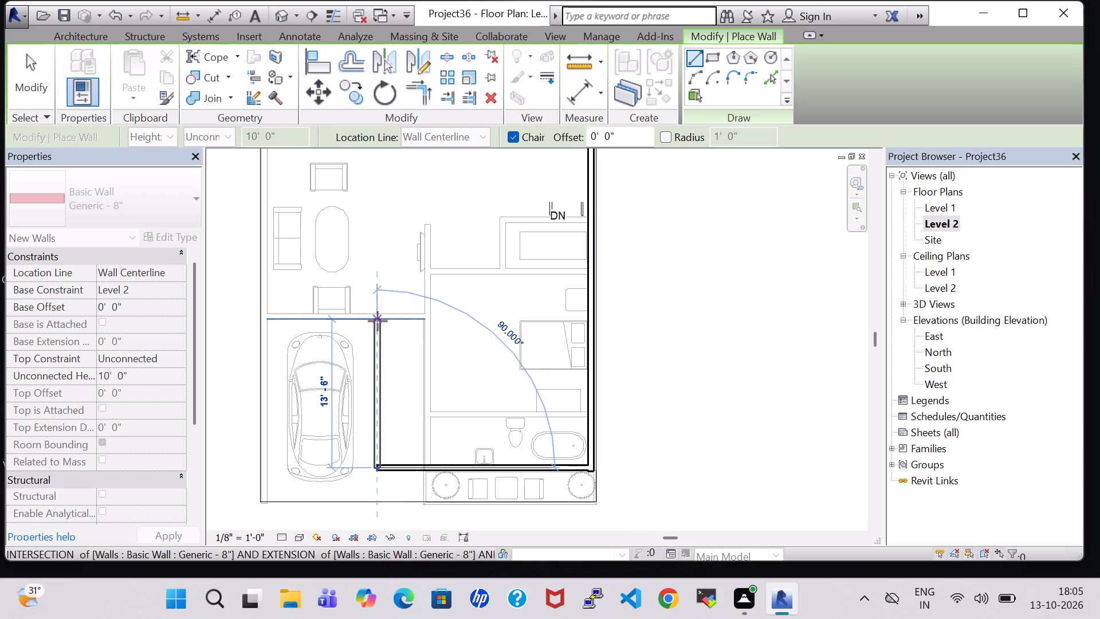
click(378, 321)
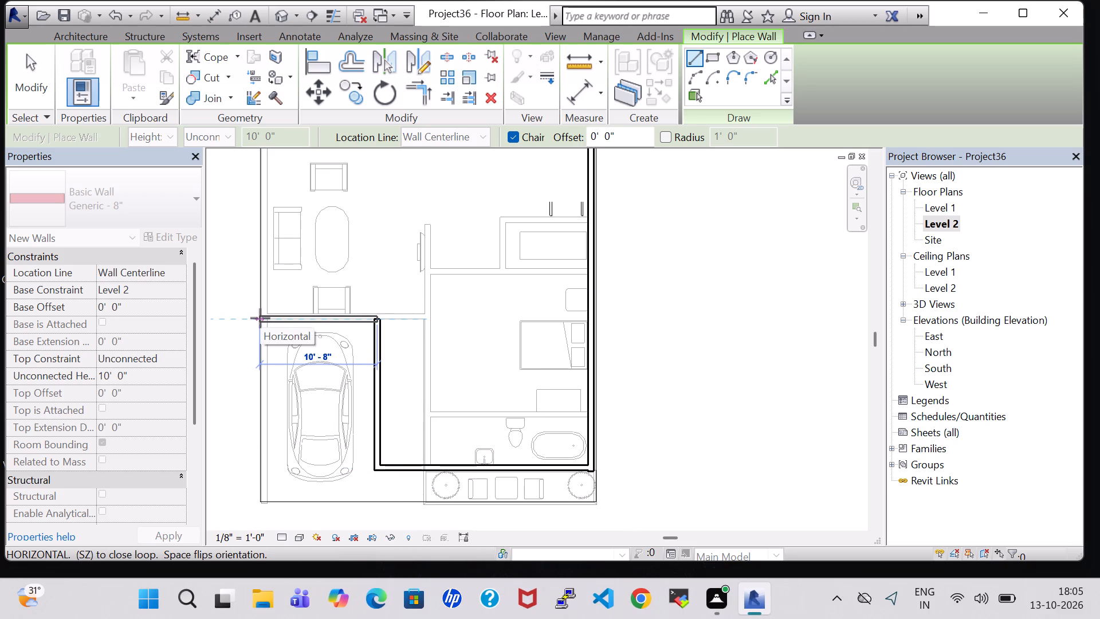
click(260, 318)
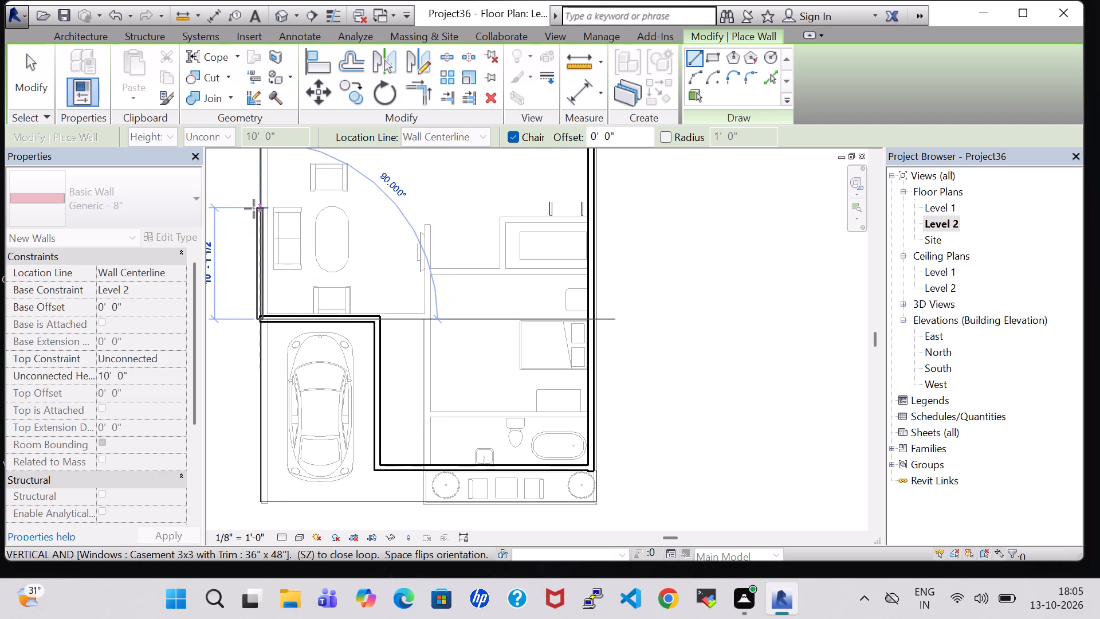
key(Escape)
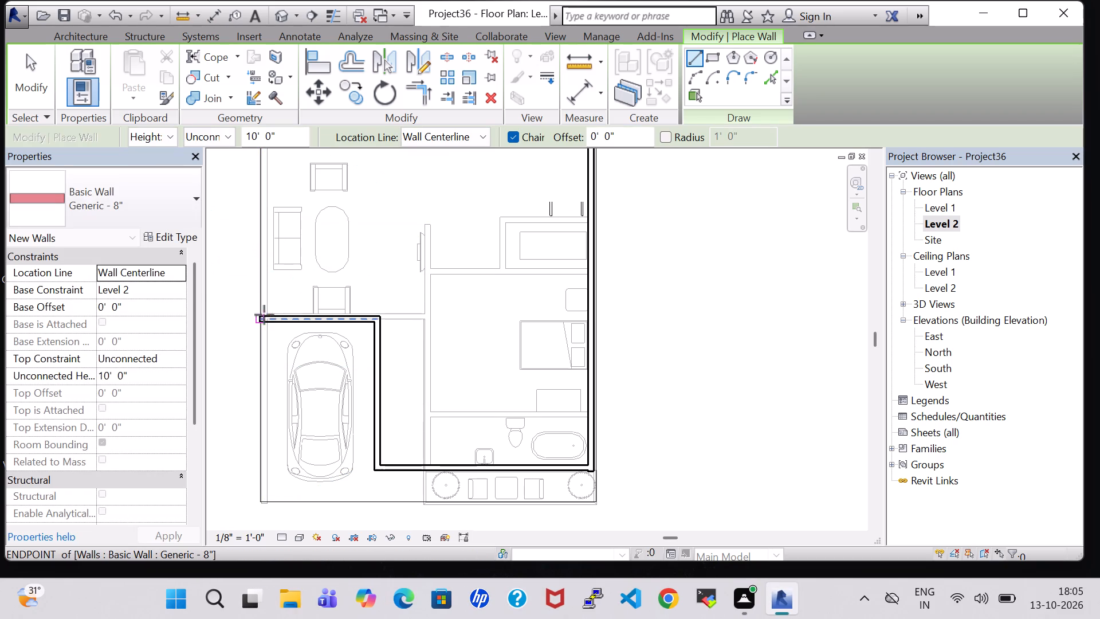
Draw a 10'-0" high Generic - 8" wall over the west exterior wall, from the wall above the car bay to the north wall's west end.
scroll(266, 316, up, 8)
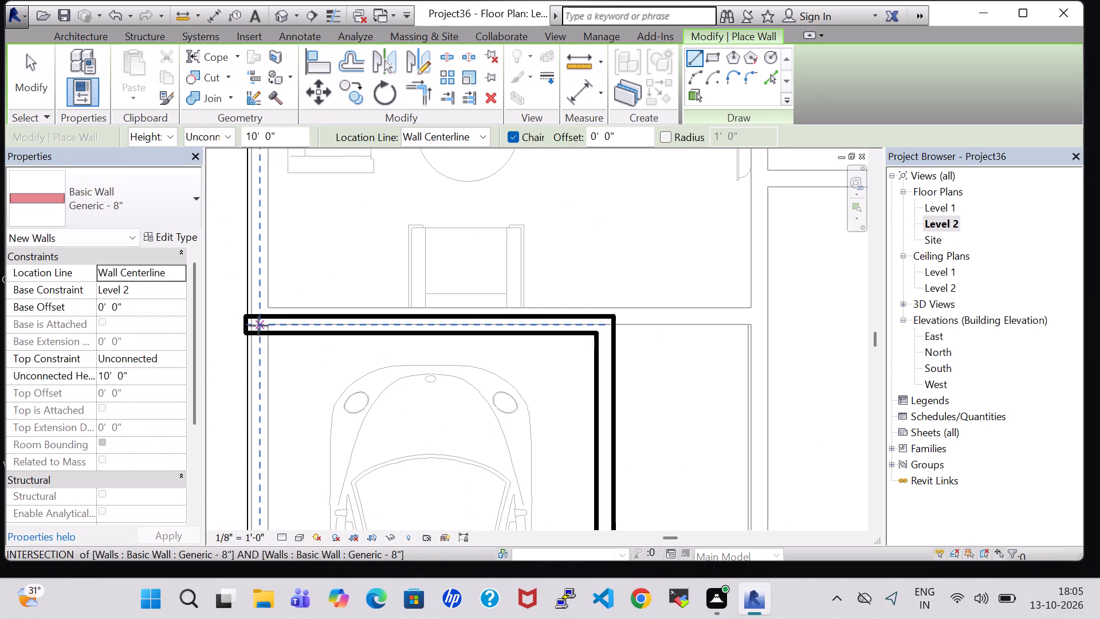
click(258, 326)
scroll(257, 258, down, 1)
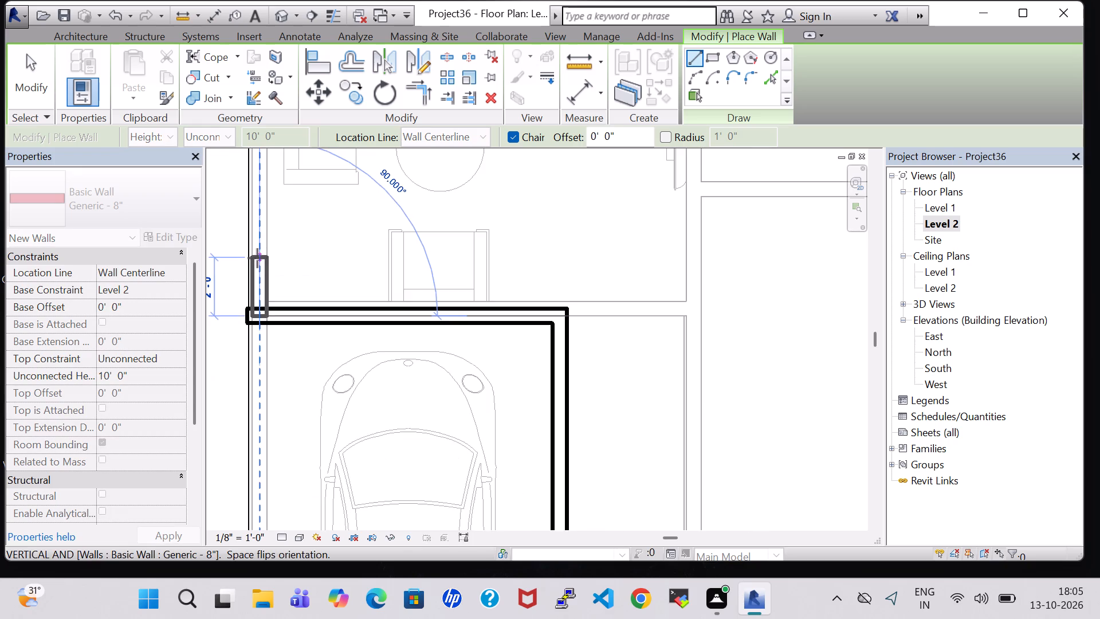
scroll(257, 258, down, 1)
middle_drag(257, 258, 279, 456)
middle_drag(272, 228, 272, 318)
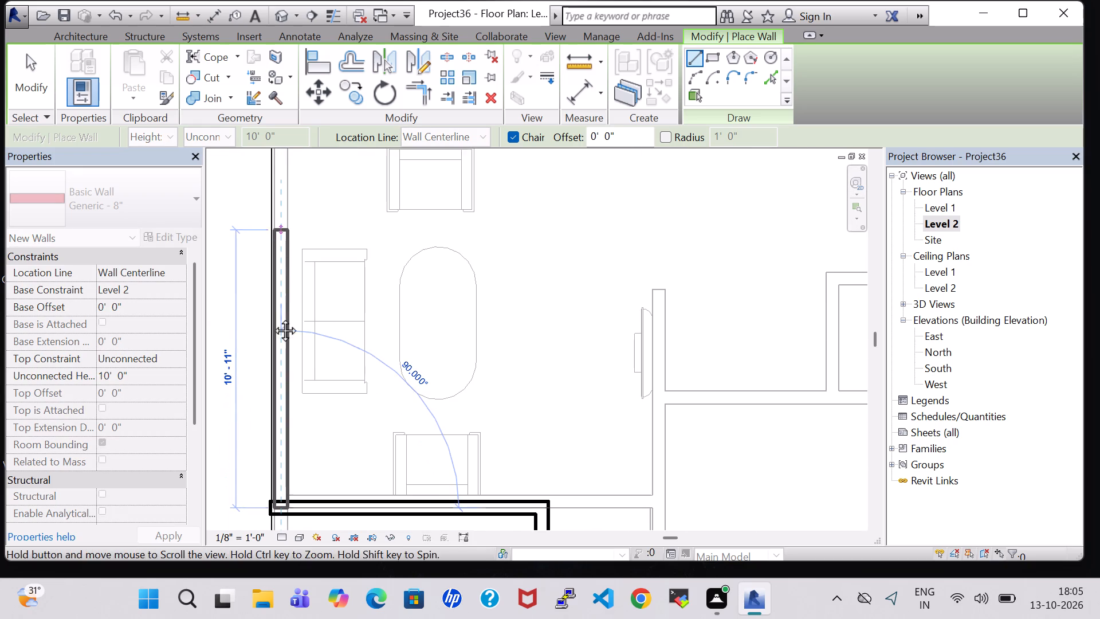
middle_drag(272, 318, 269, 410)
scroll(277, 245, down, 4)
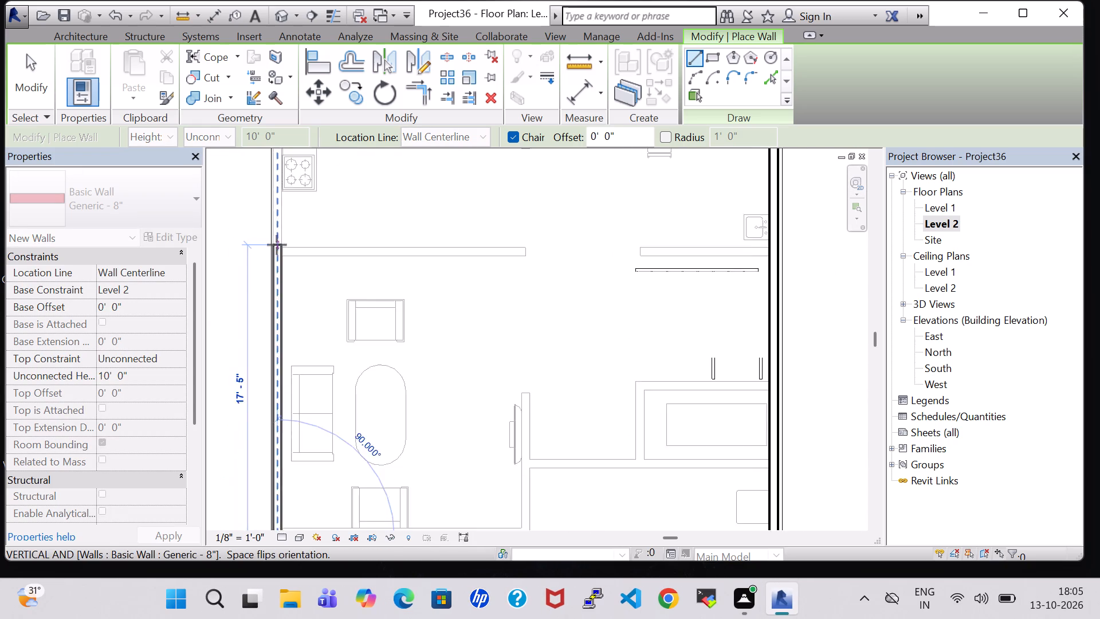
middle_drag(277, 245, 273, 453)
middle_drag(277, 274, 296, 468)
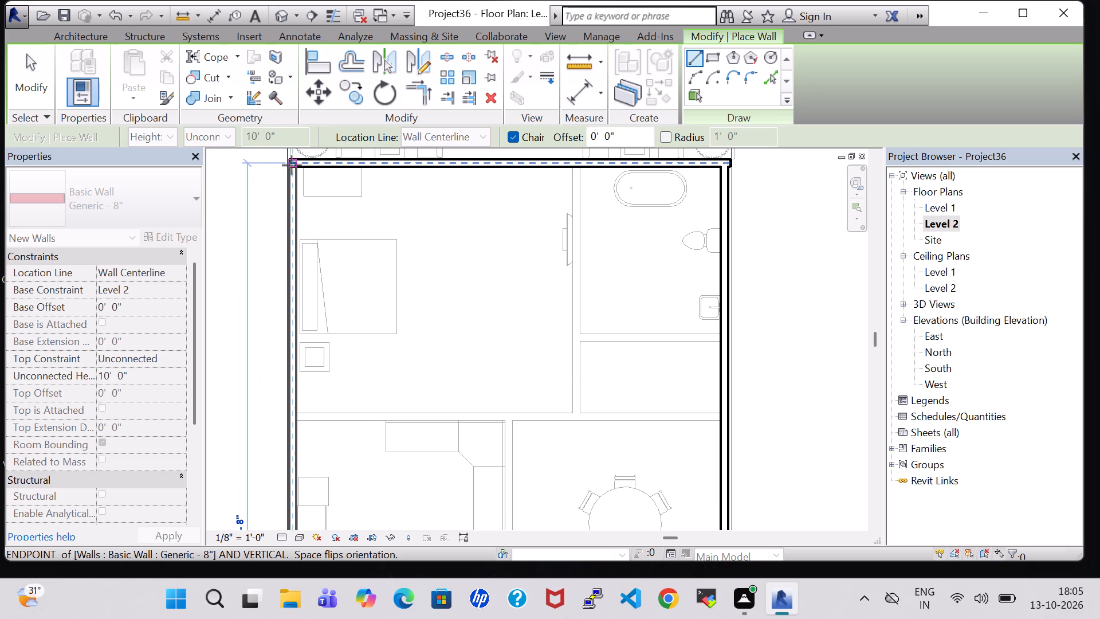
click(292, 165)
key(Escape)
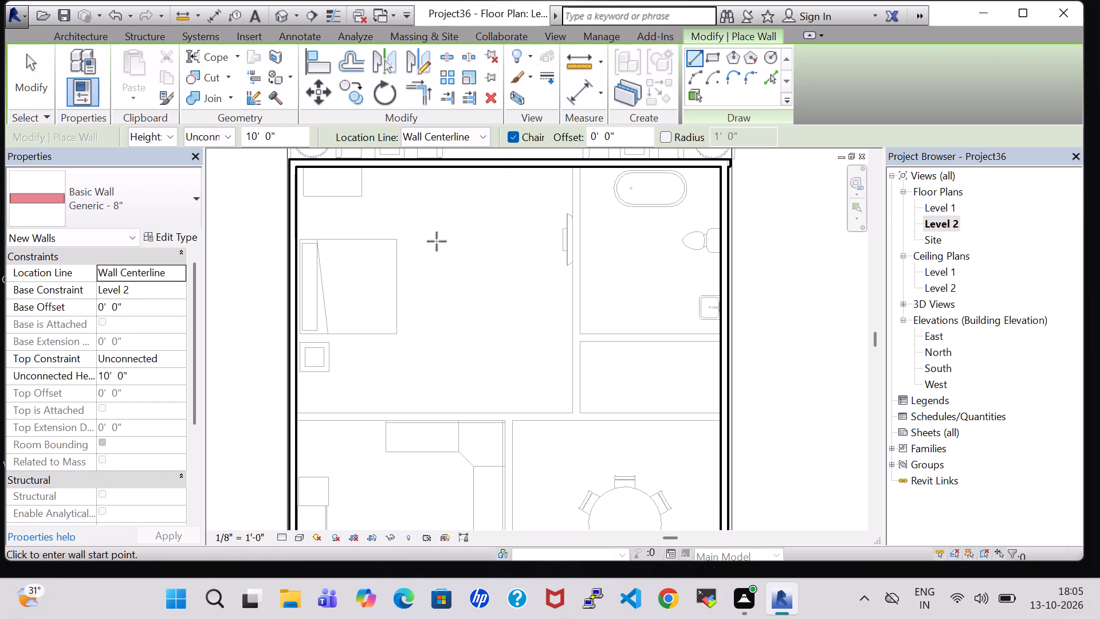
key(Escape)
Start a Handrail - Rectangular railing on Level 2 and sketch about 16'-7" of path along the car bay's west slab edge.
scroll(436, 246, down, 7)
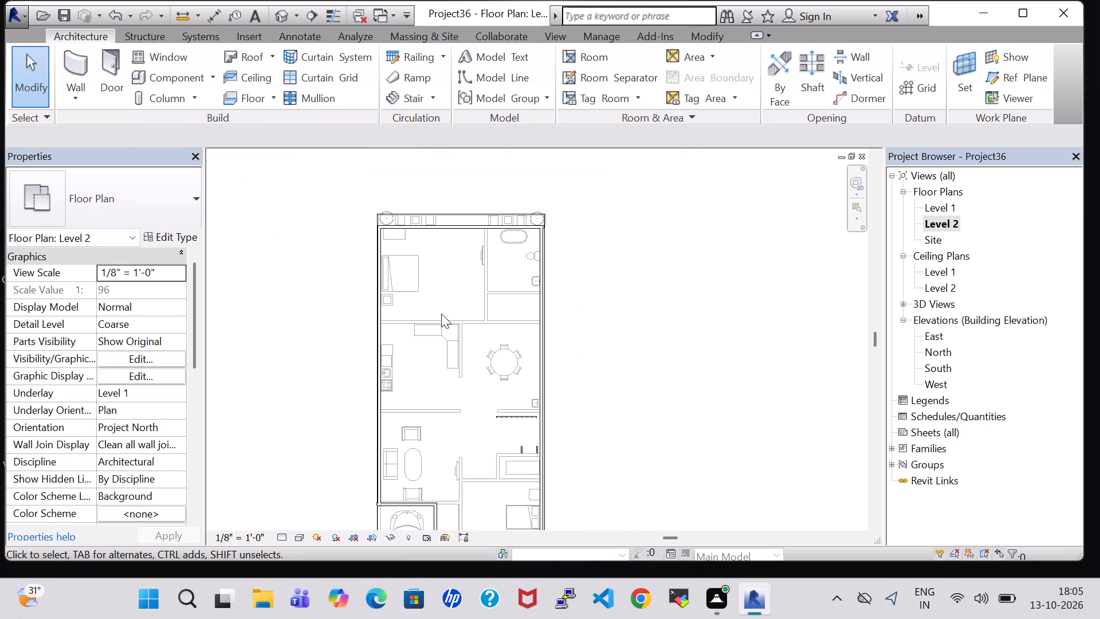
middle_drag(445, 404, 468, 284)
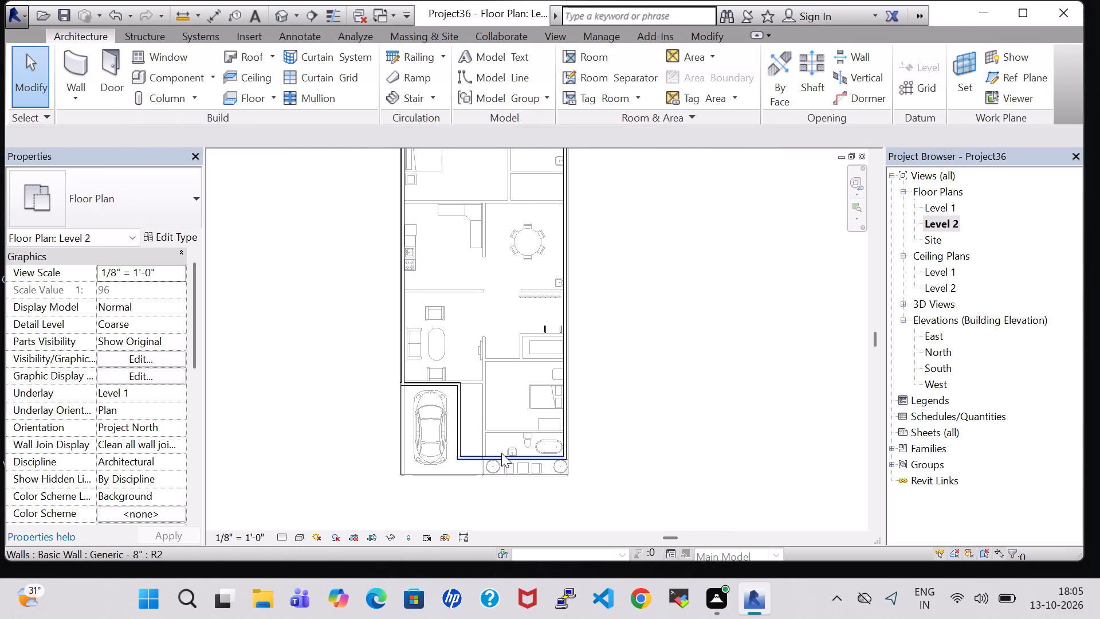
scroll(501, 456, down, 2)
scroll(501, 456, up, 9)
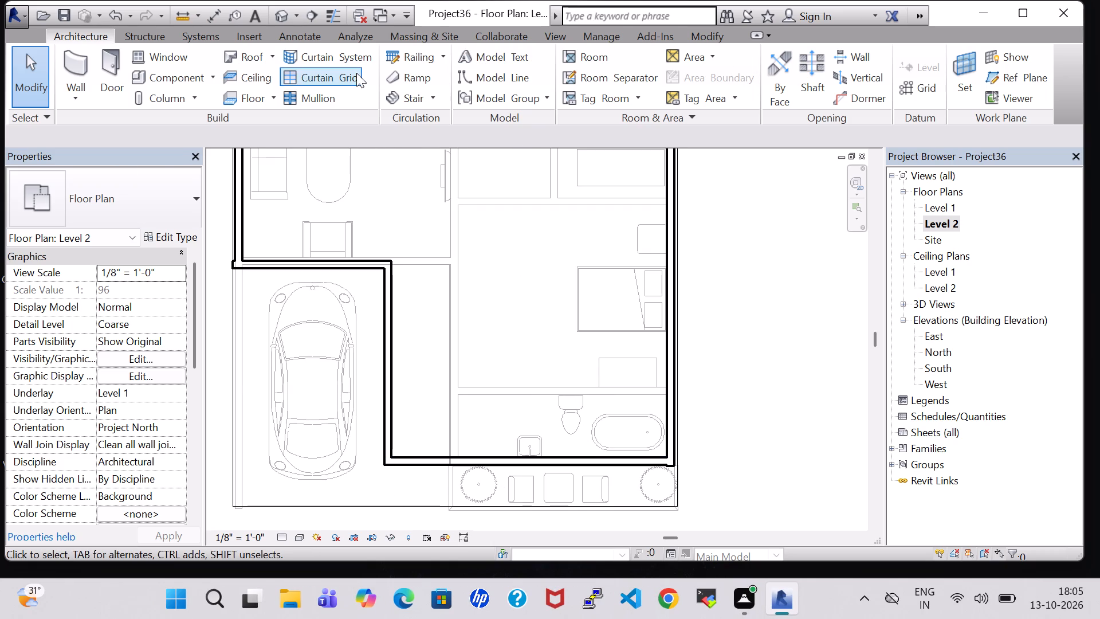
click(410, 60)
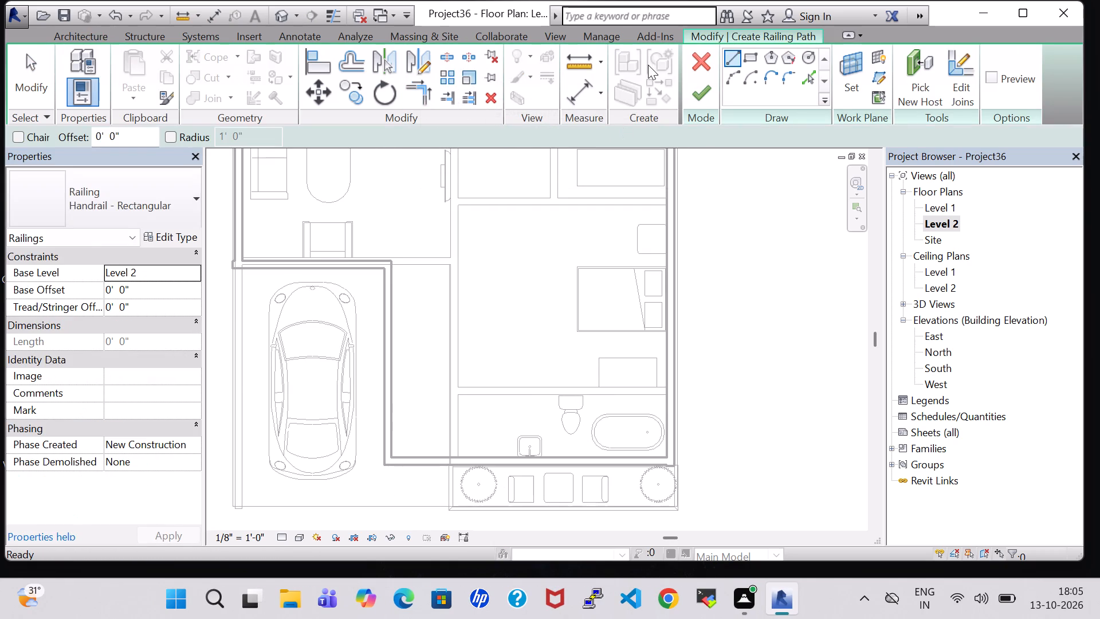
click(234, 271)
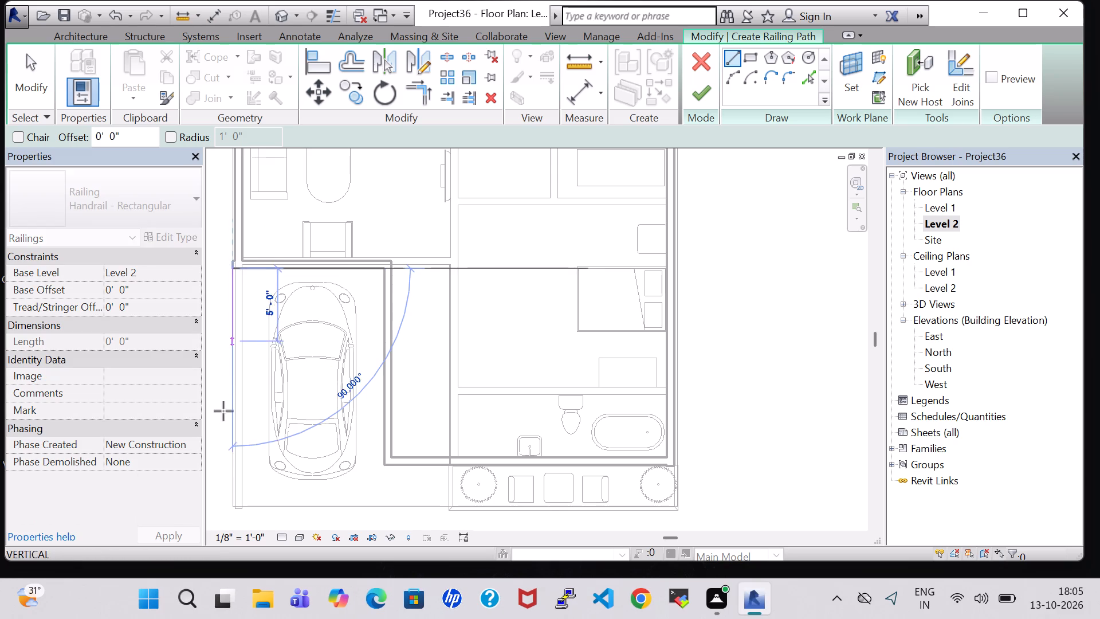
click(233, 510)
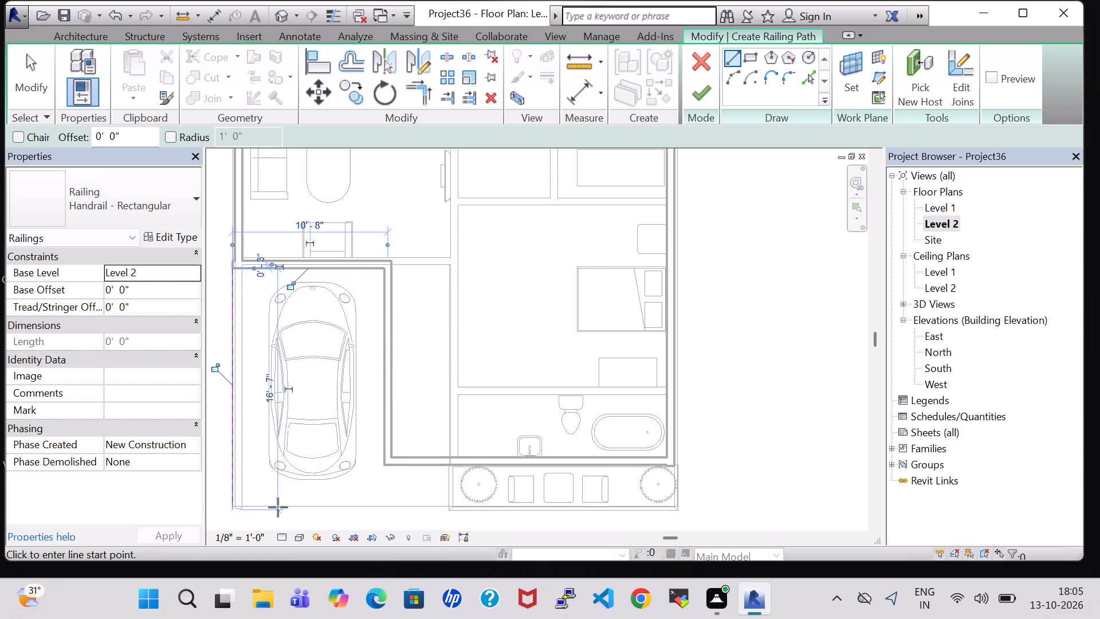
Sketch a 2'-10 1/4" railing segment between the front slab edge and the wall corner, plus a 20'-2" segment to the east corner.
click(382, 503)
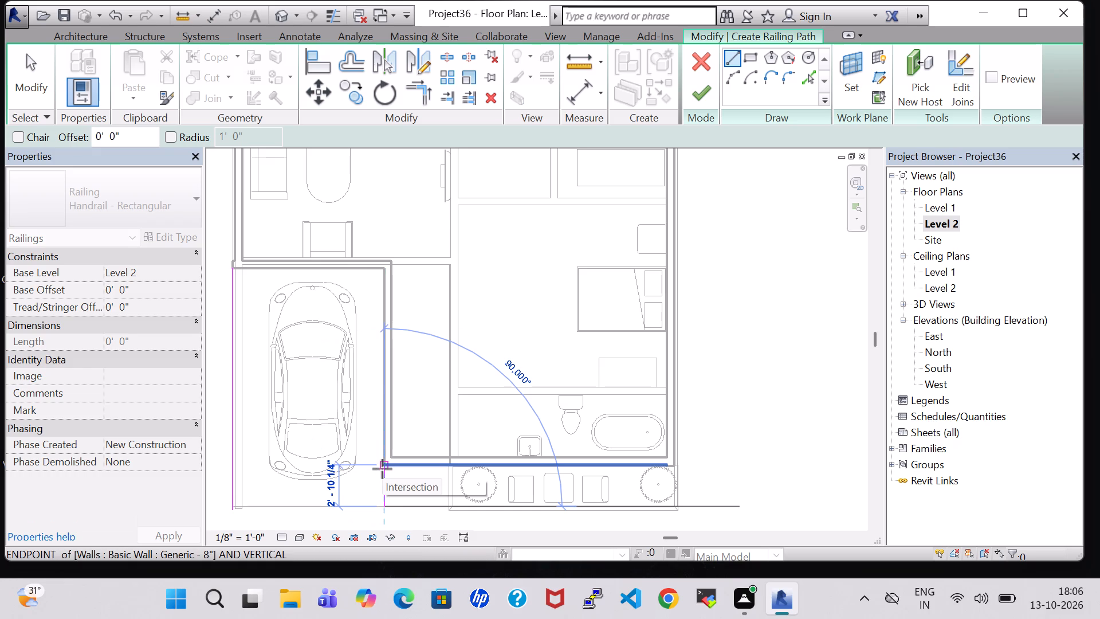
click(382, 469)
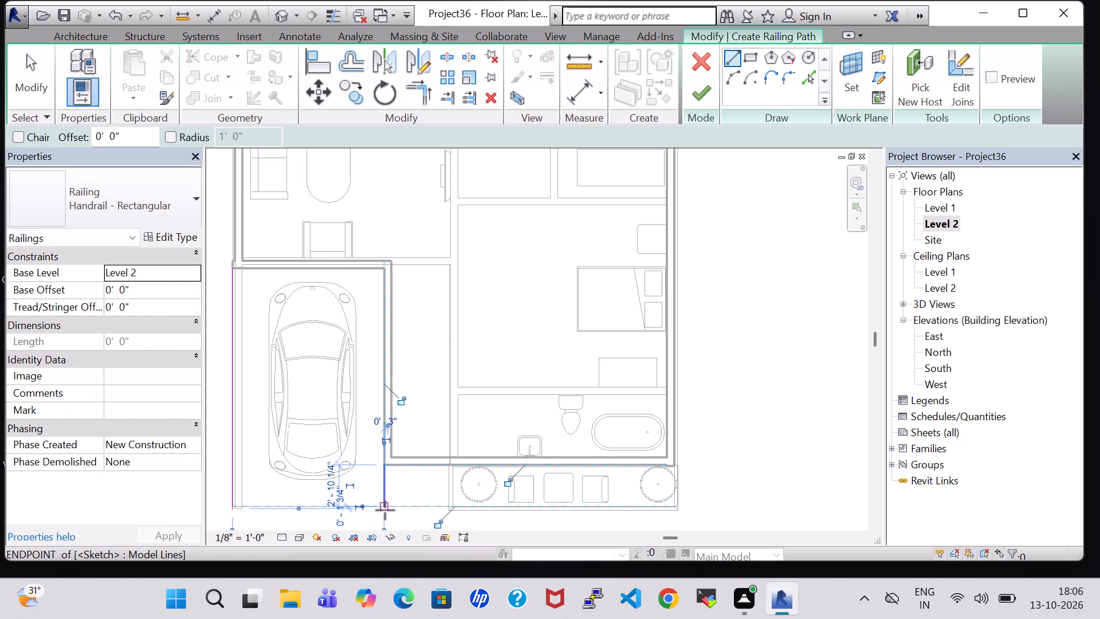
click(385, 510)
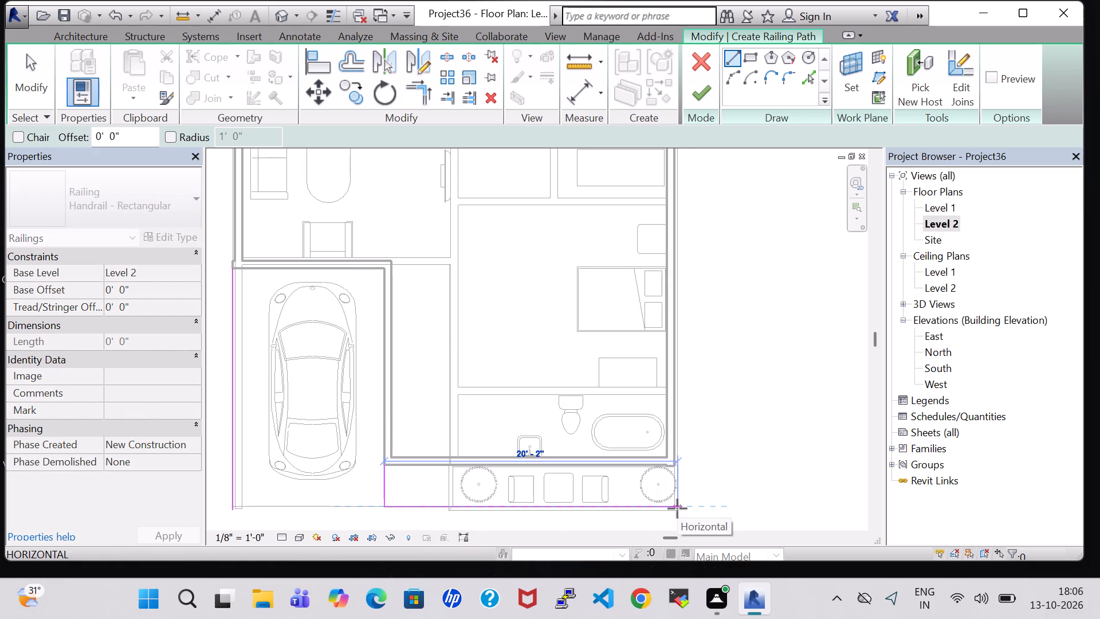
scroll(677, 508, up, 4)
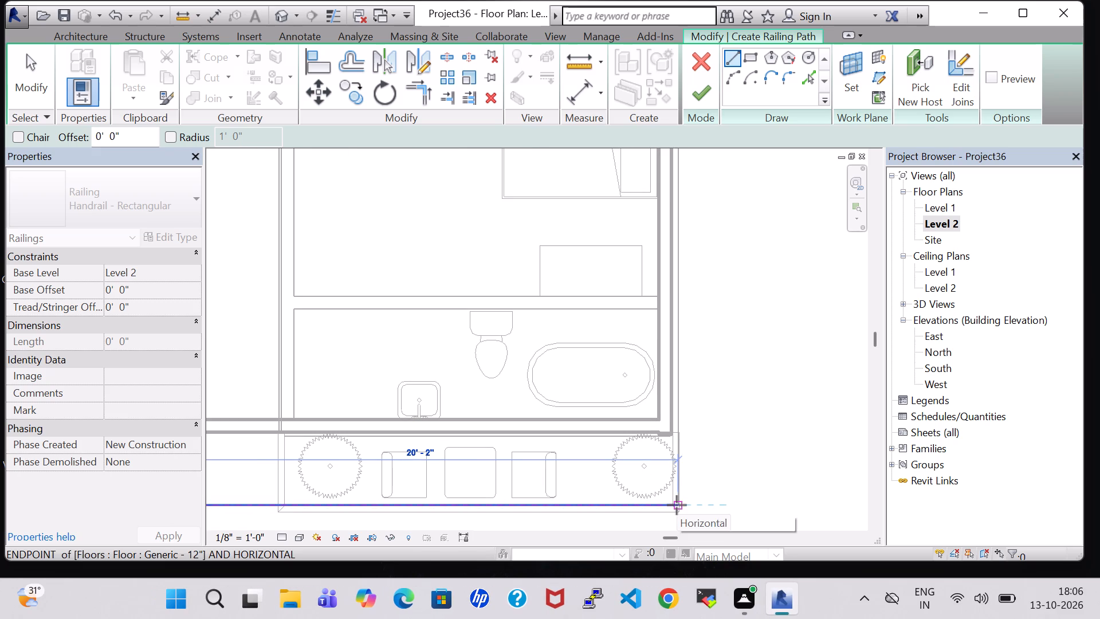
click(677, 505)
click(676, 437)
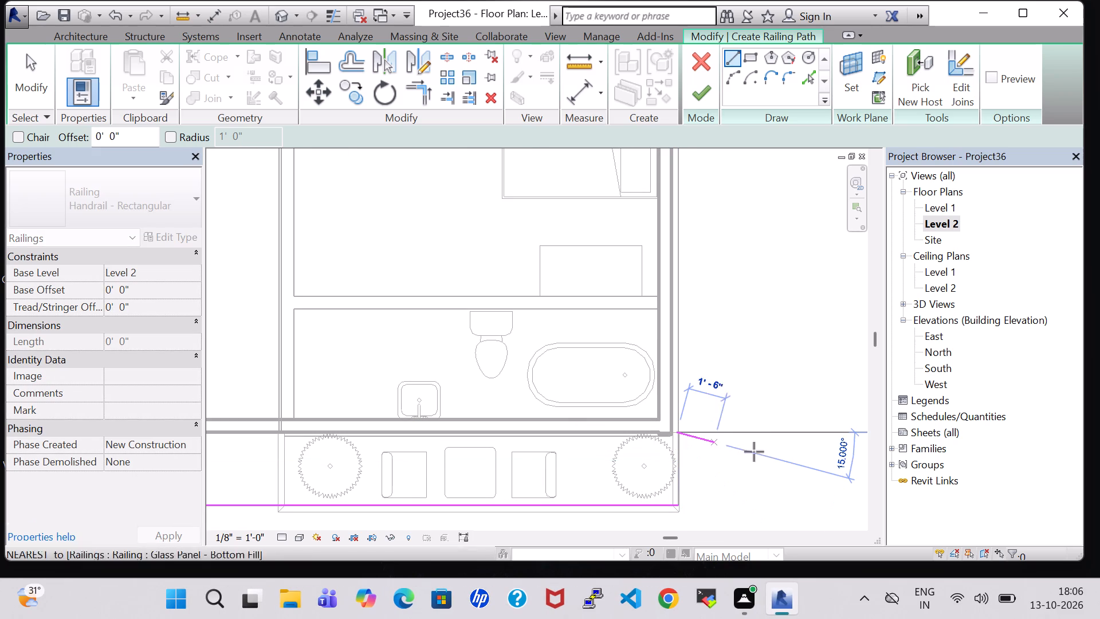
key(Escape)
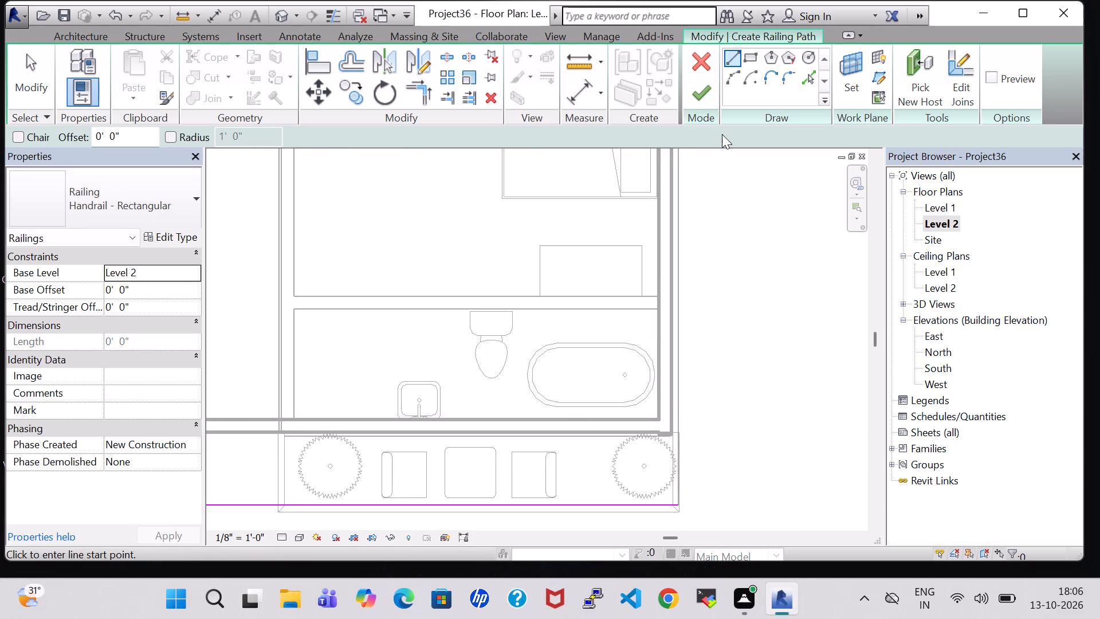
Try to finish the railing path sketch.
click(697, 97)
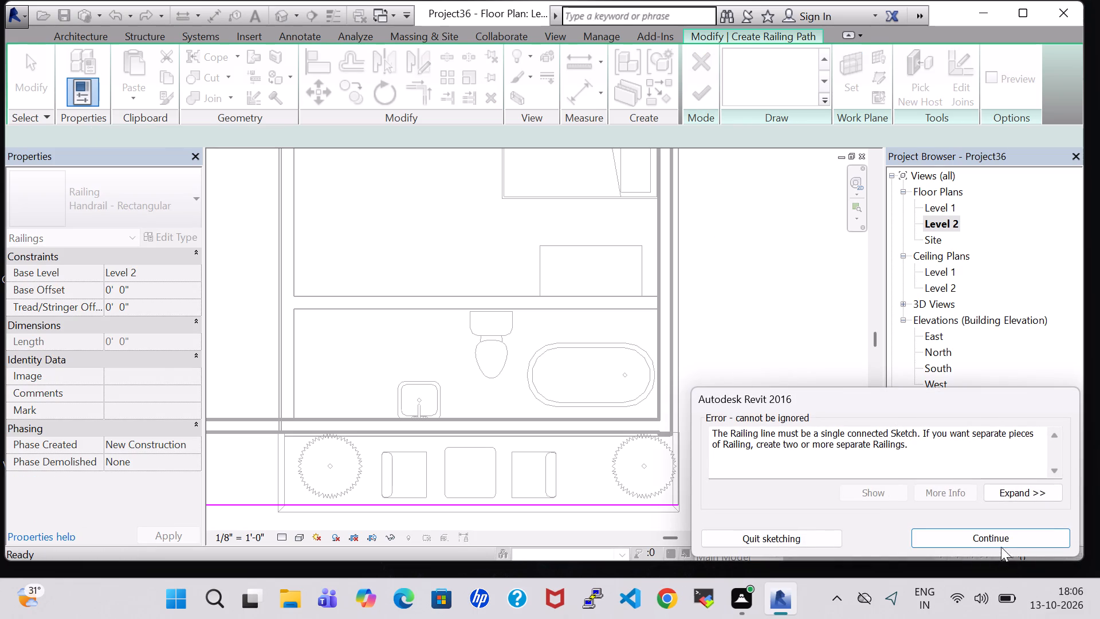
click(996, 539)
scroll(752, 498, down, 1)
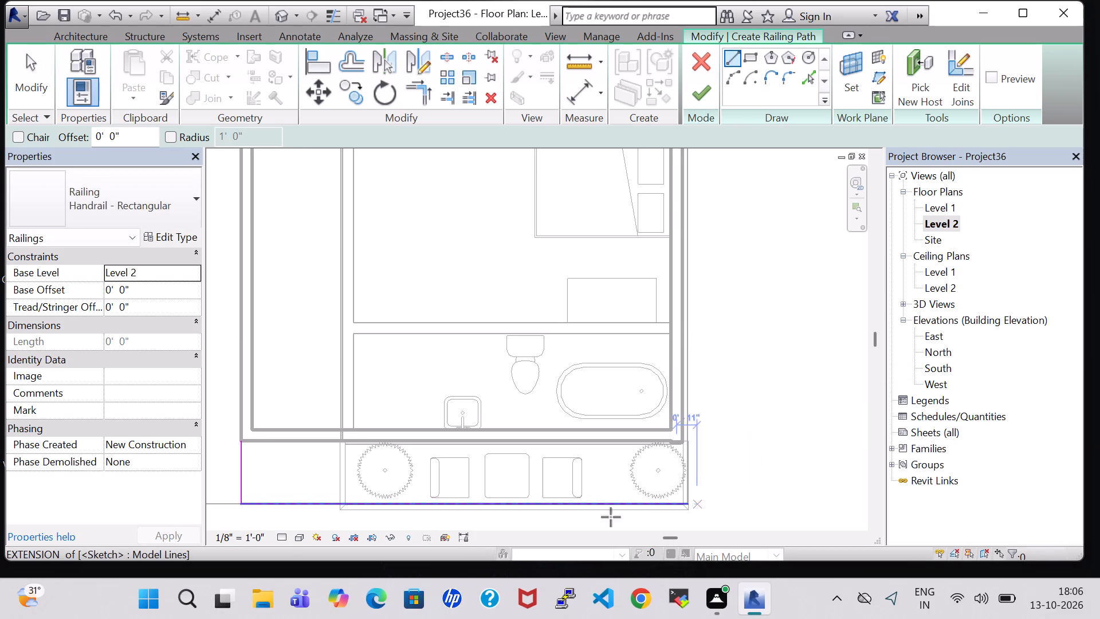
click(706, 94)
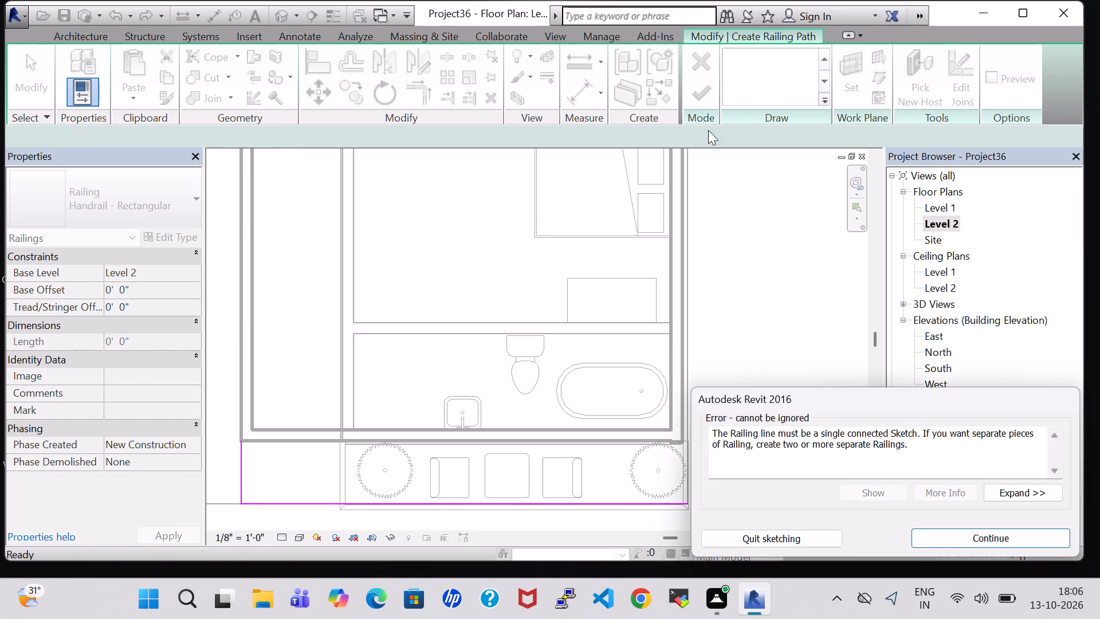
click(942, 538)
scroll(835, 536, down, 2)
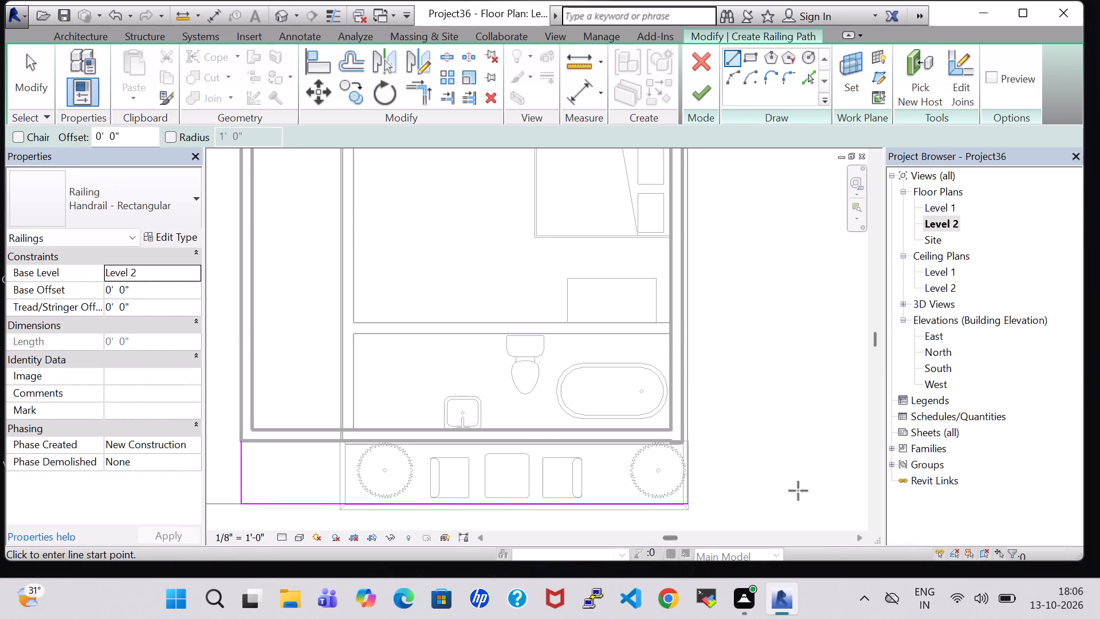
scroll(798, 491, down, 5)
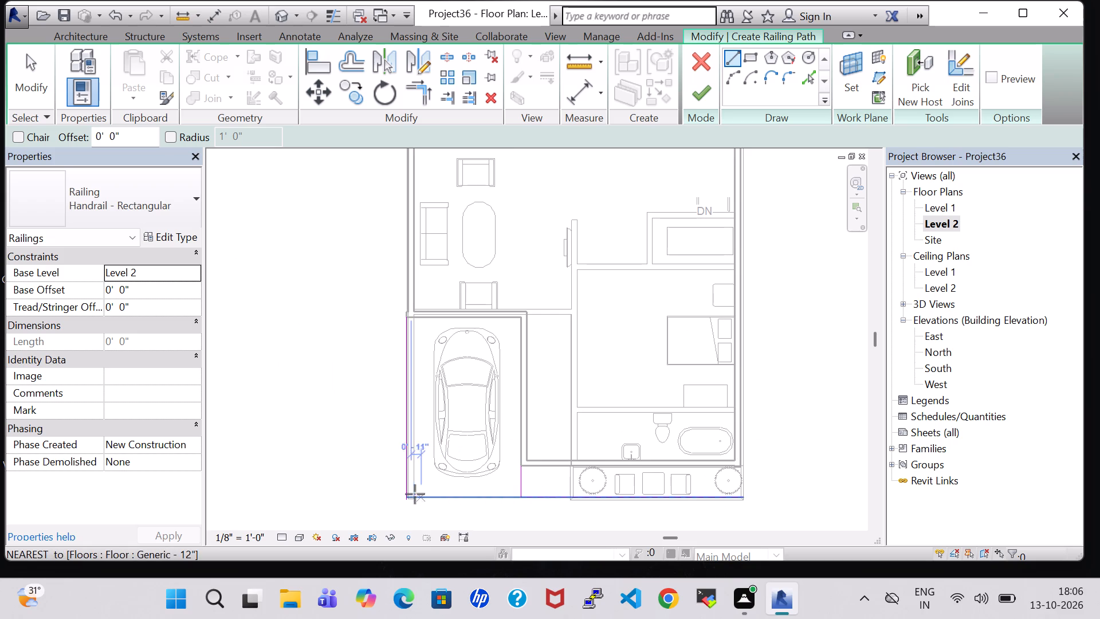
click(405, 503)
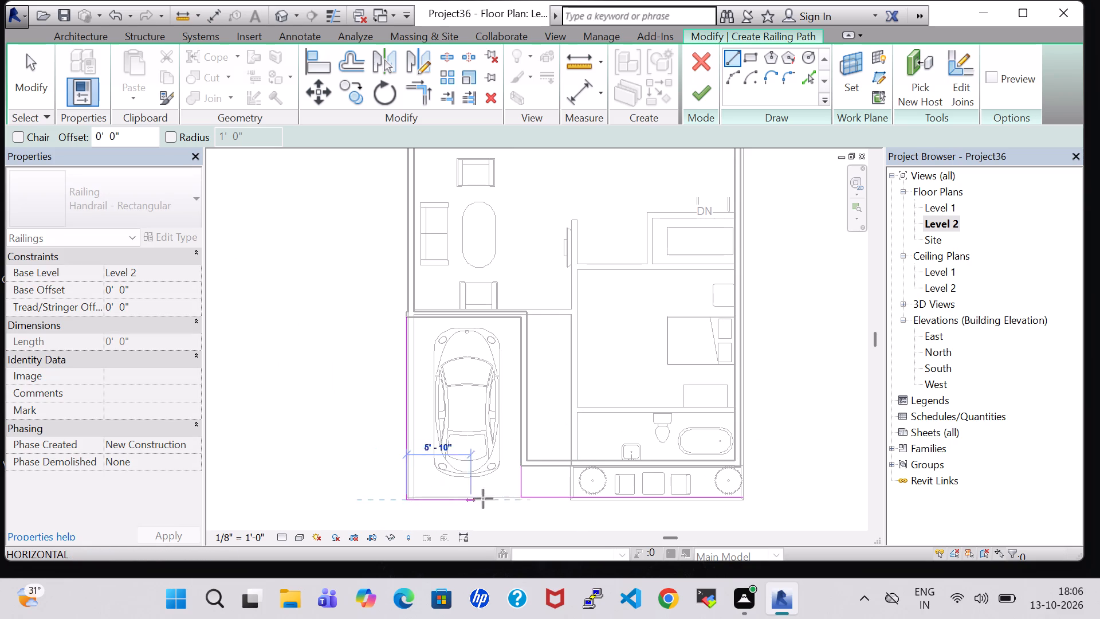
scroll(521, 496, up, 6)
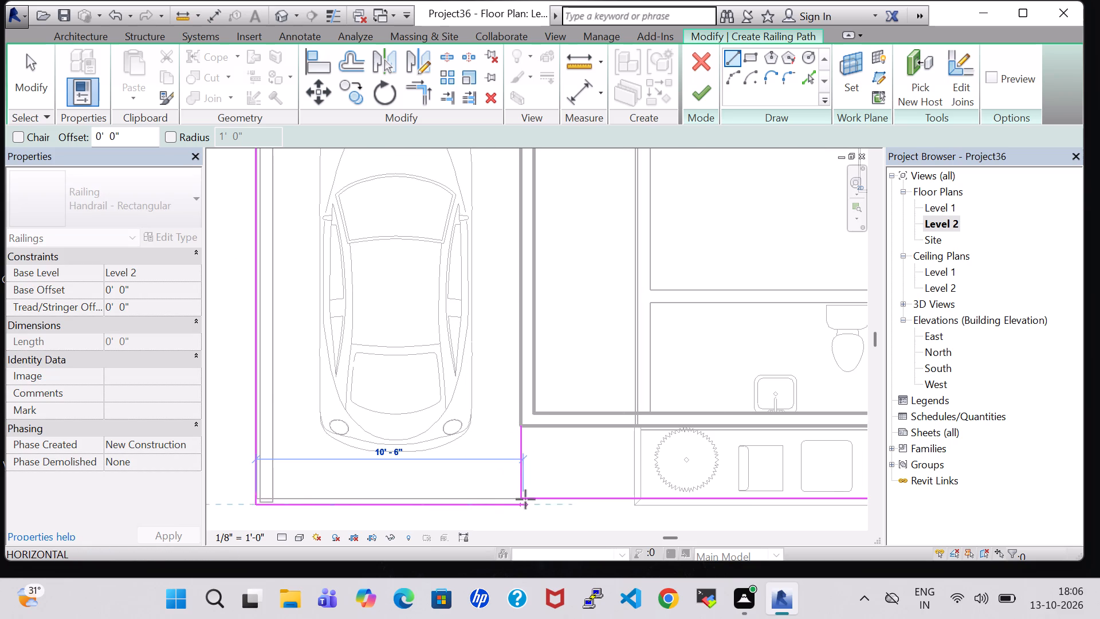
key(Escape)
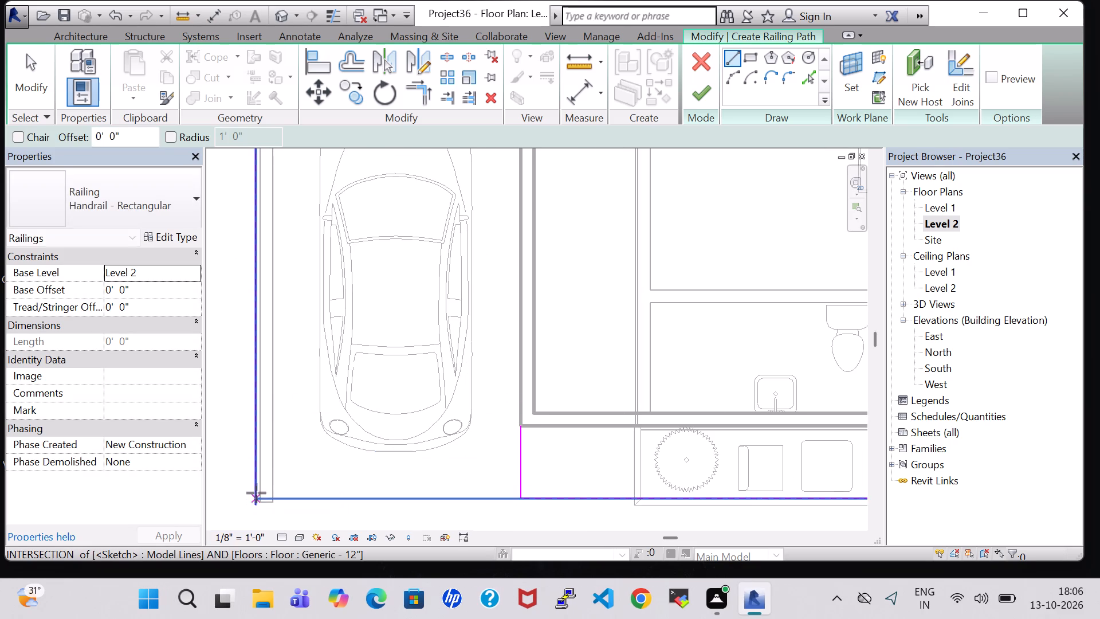
Sketch a railing path segment about 30'-5" long from the west segment's south end to the front terrace's southeast corner, and try to finish.
click(258, 498)
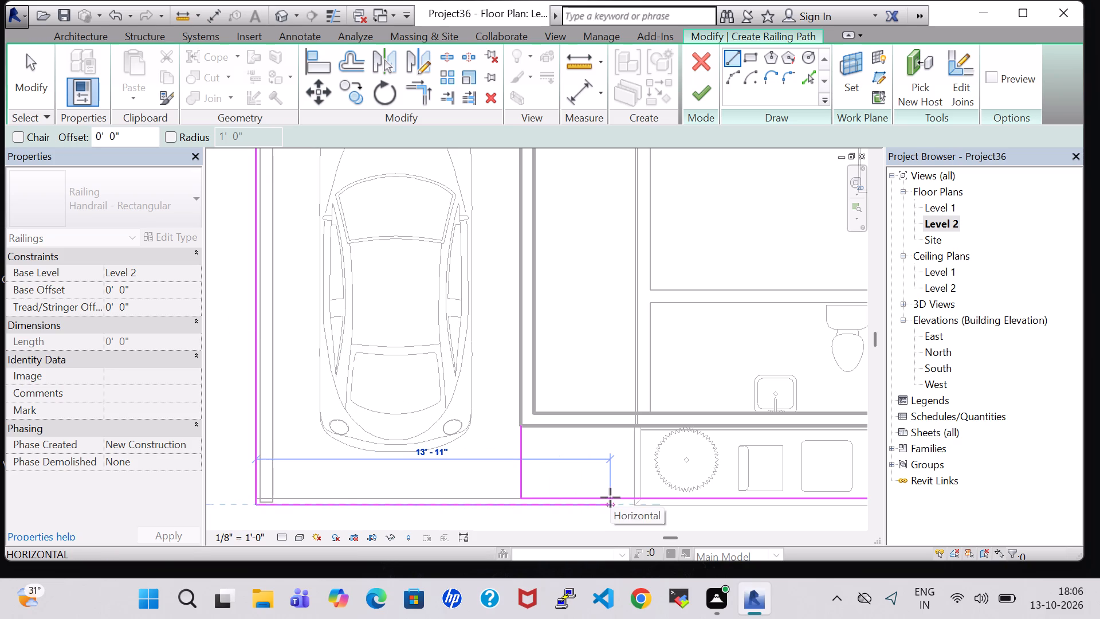
middle_drag(610, 497, 323, 468)
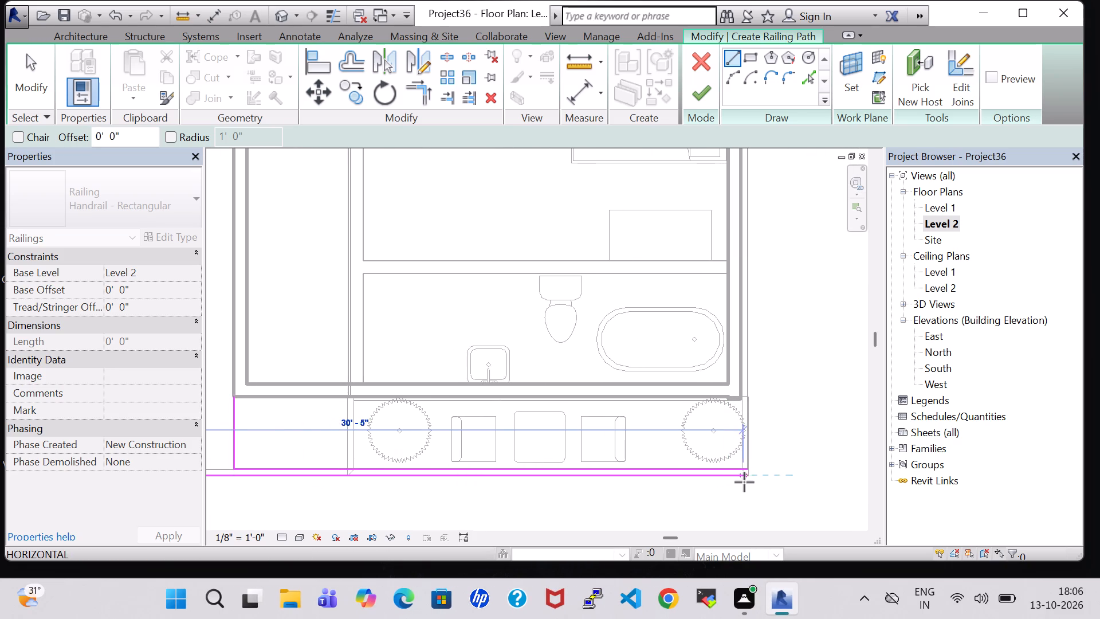
scroll(751, 475, up, 8)
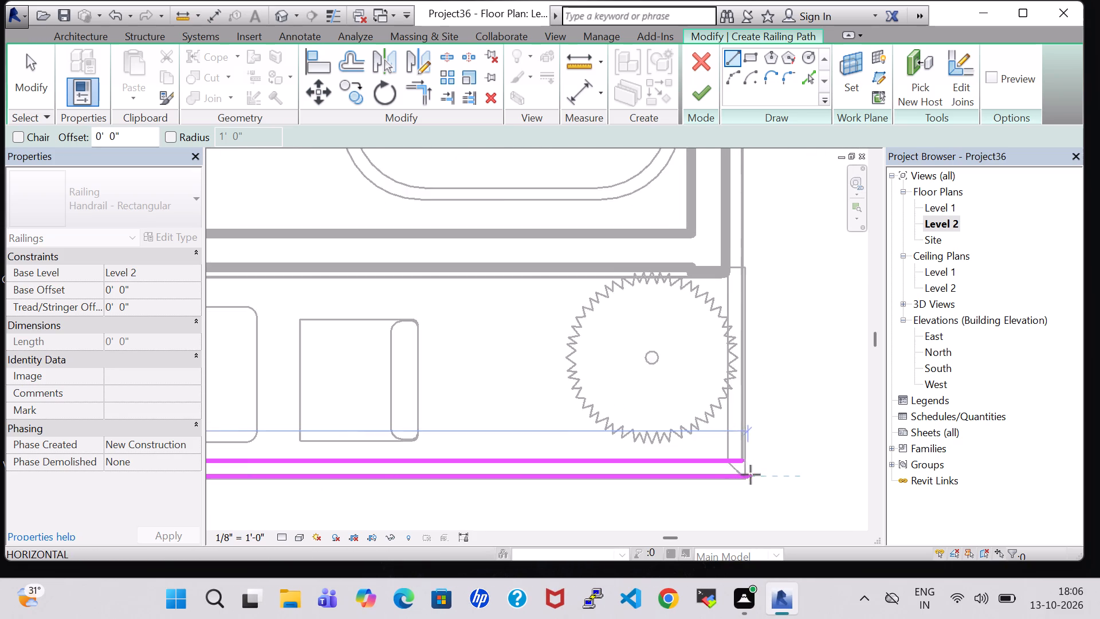
scroll(751, 475, up, 3)
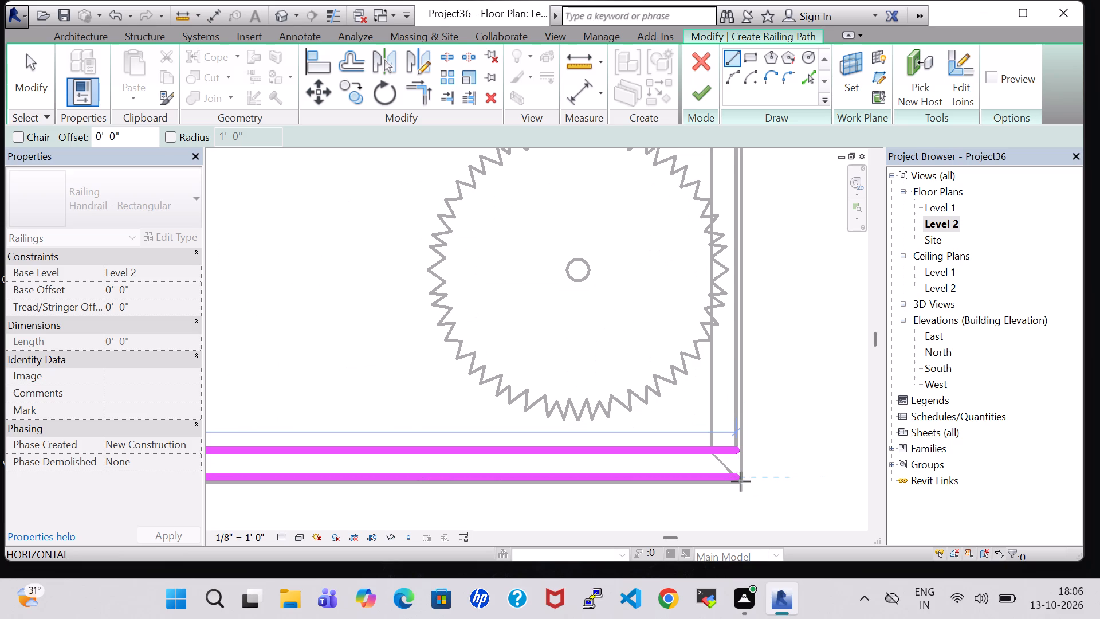
click(741, 481)
middle_drag(742, 294, 737, 491)
scroll(742, 294, up, 1)
click(737, 282)
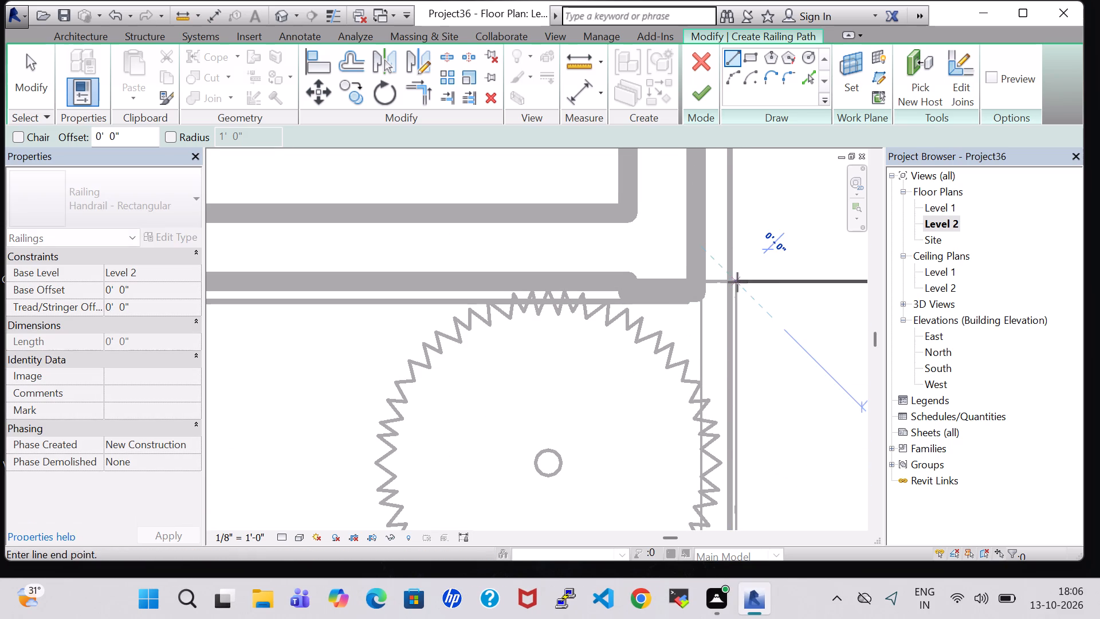
key(Escape)
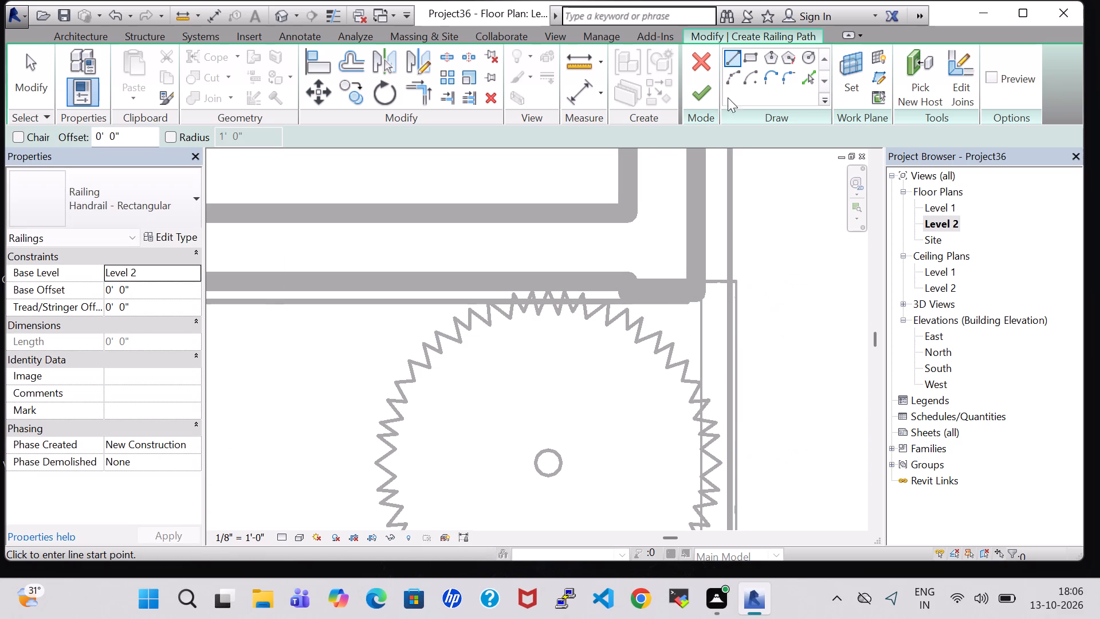
click(709, 93)
click(974, 536)
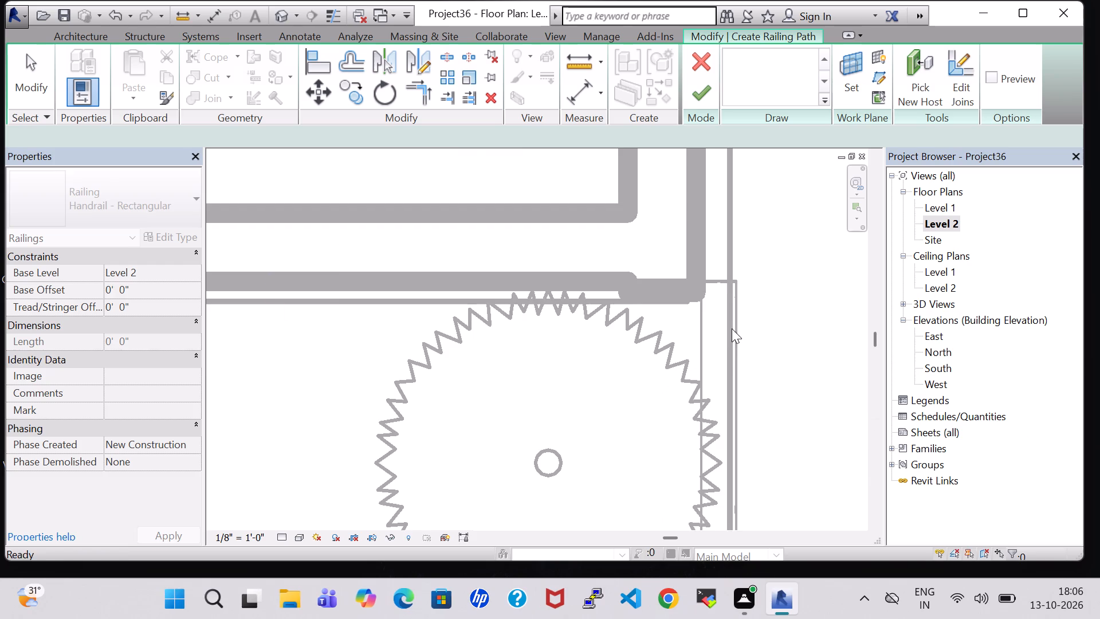
Delete the extra 20'-2" front segment and the short segment at the wall corner, and finish the Level 2 railing.
scroll(732, 328, down, 12)
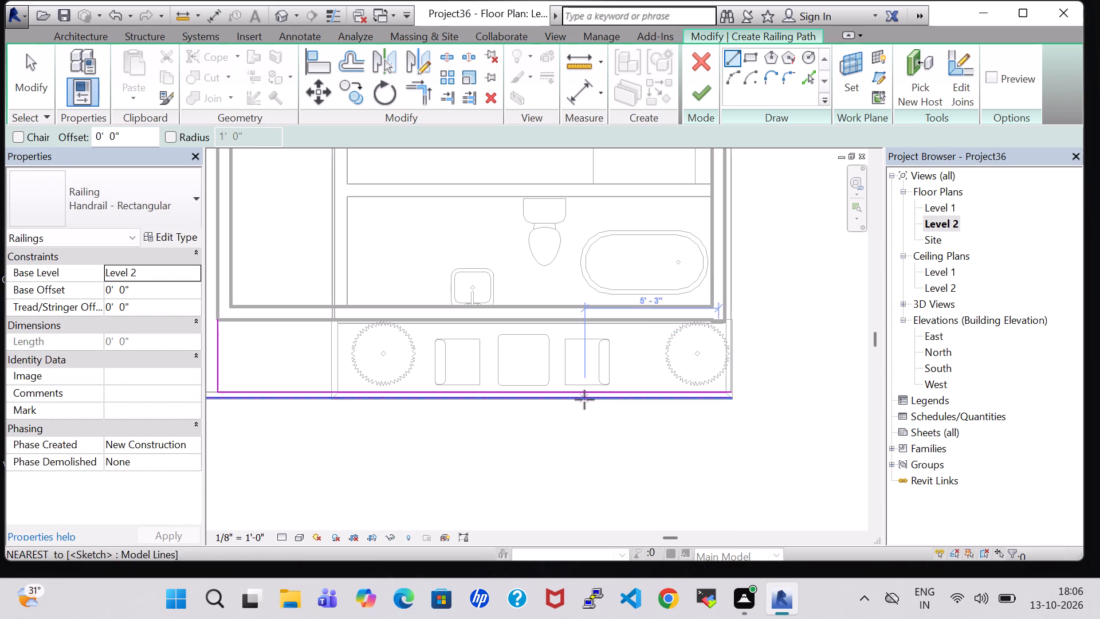
key(Escape)
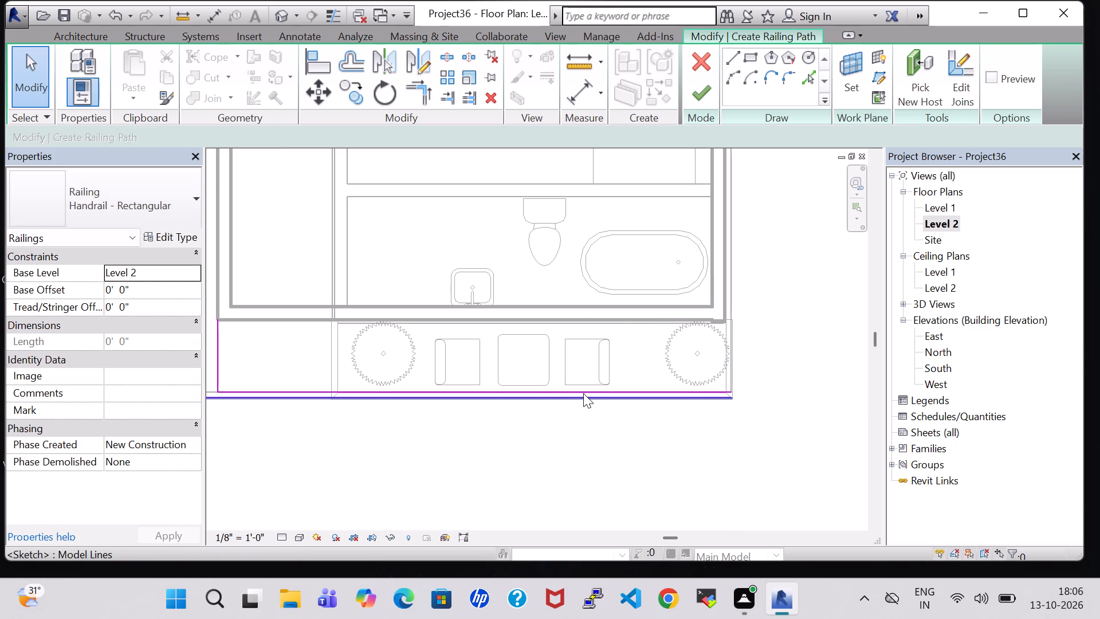
click(572, 389)
key(Delete)
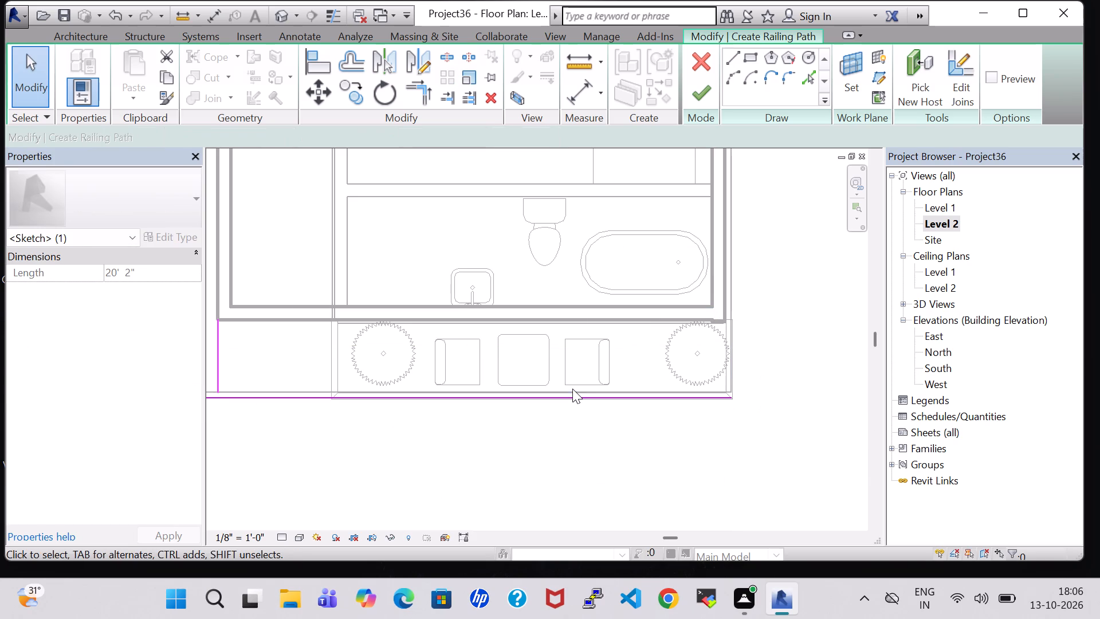
middle_drag(340, 413, 533, 416)
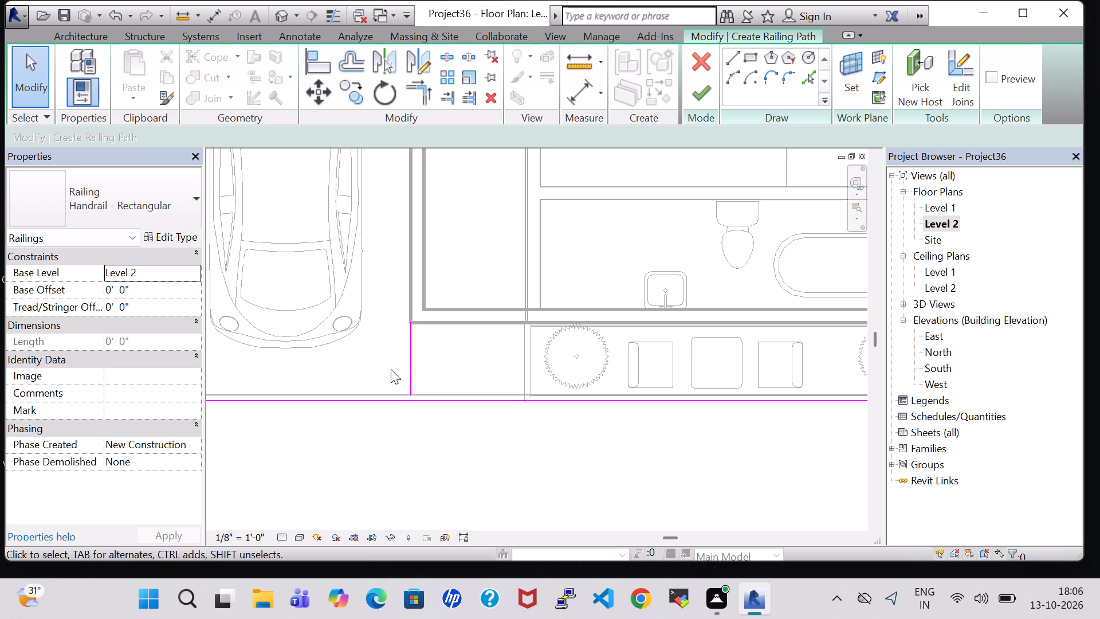
click(412, 367)
key(Delete)
scroll(412, 370, down, 4)
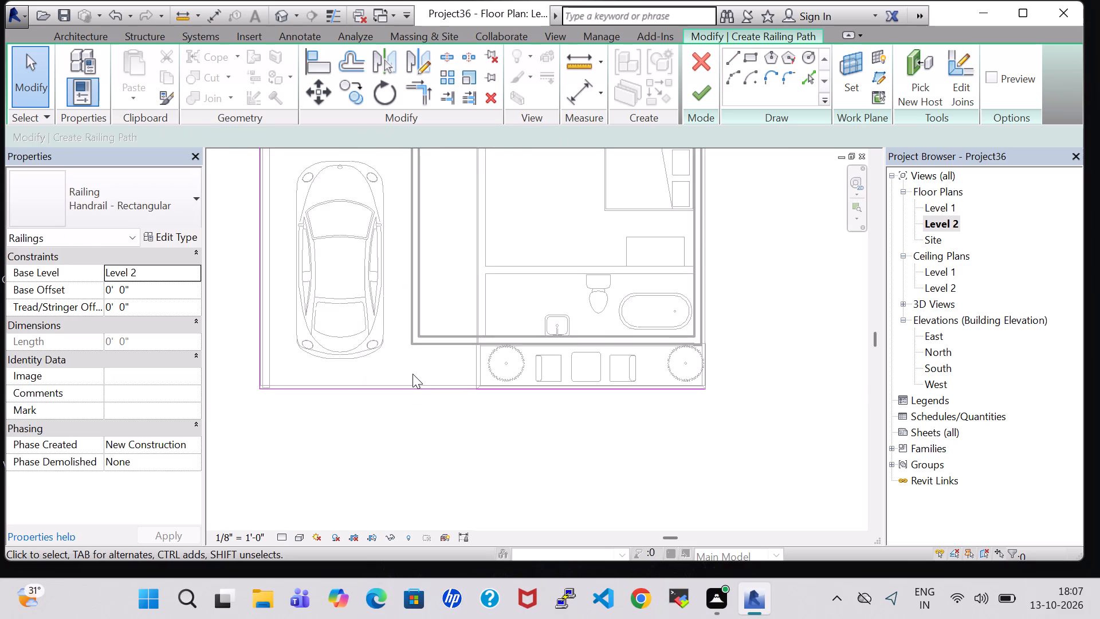
scroll(412, 374, down, 3)
click(704, 100)
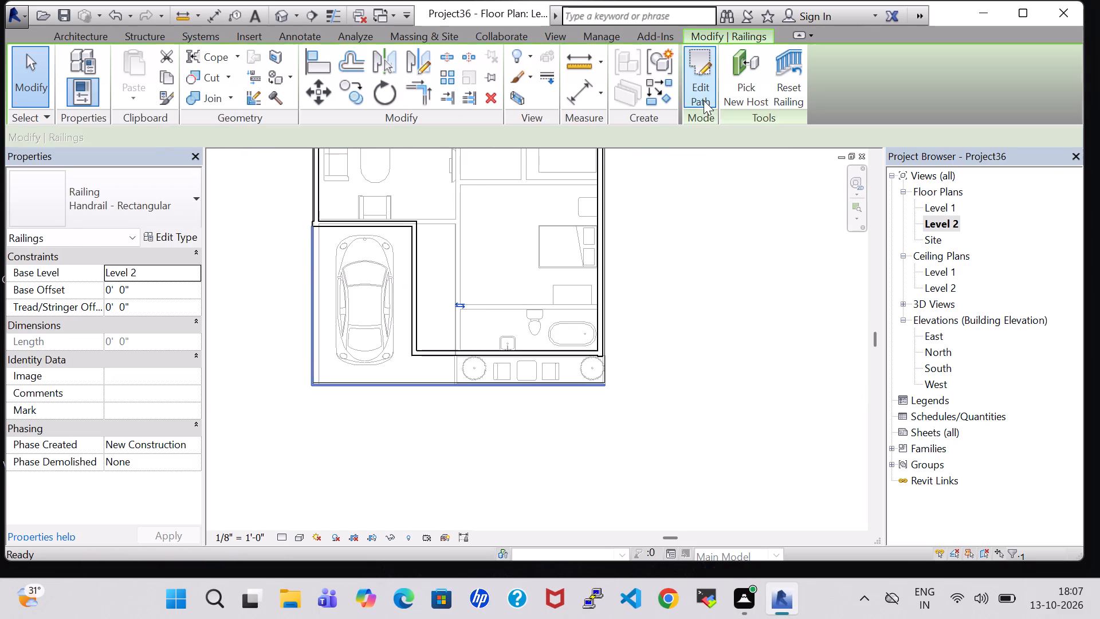
click(666, 344)
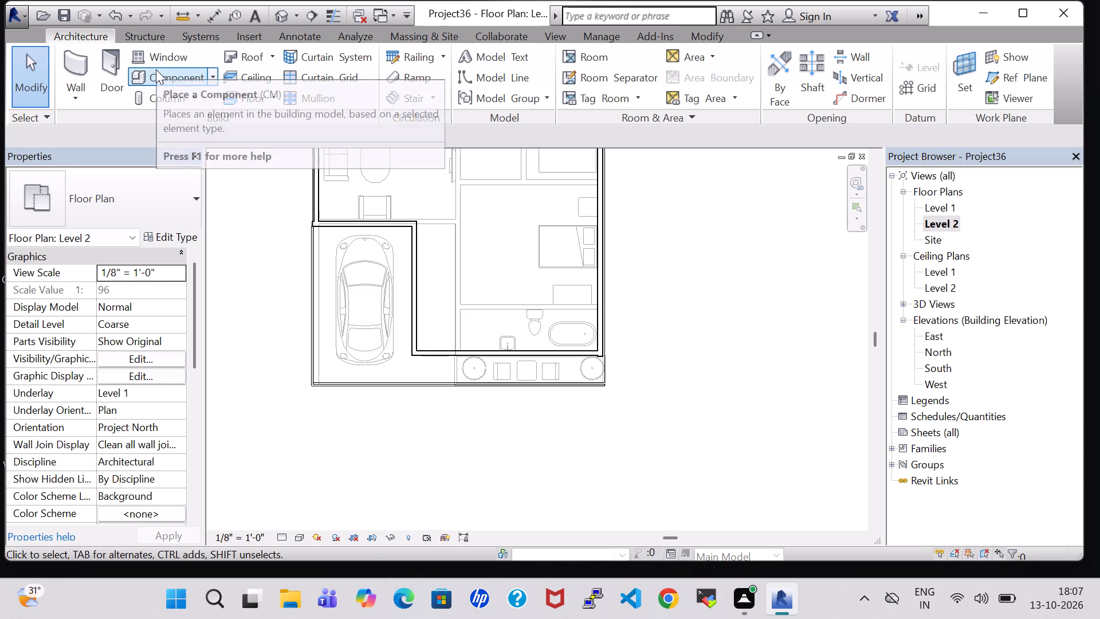
Create a 3'-0" Level 2 railing from the exterior wall corner beside the car bay straight out to the front slab edge.
click(588, 53)
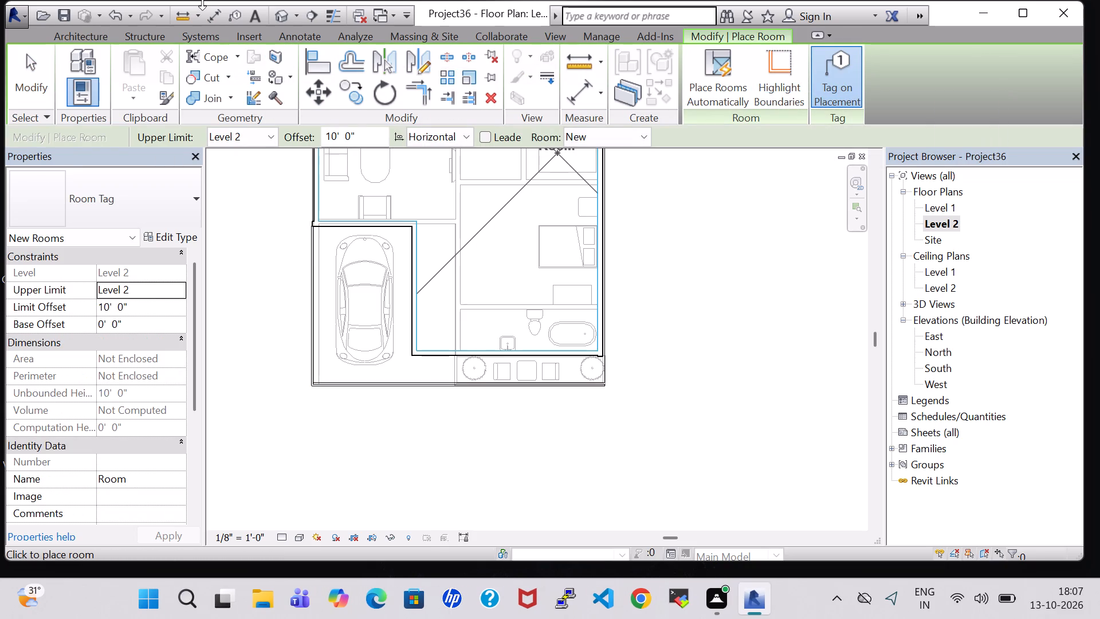
click(80, 32)
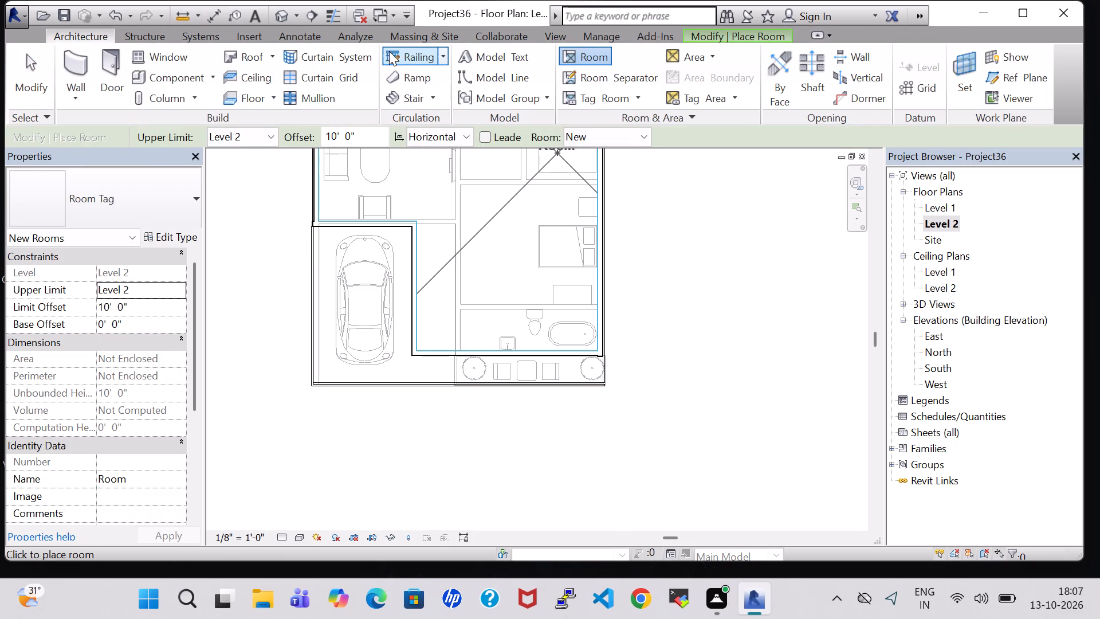
double_click(417, 64)
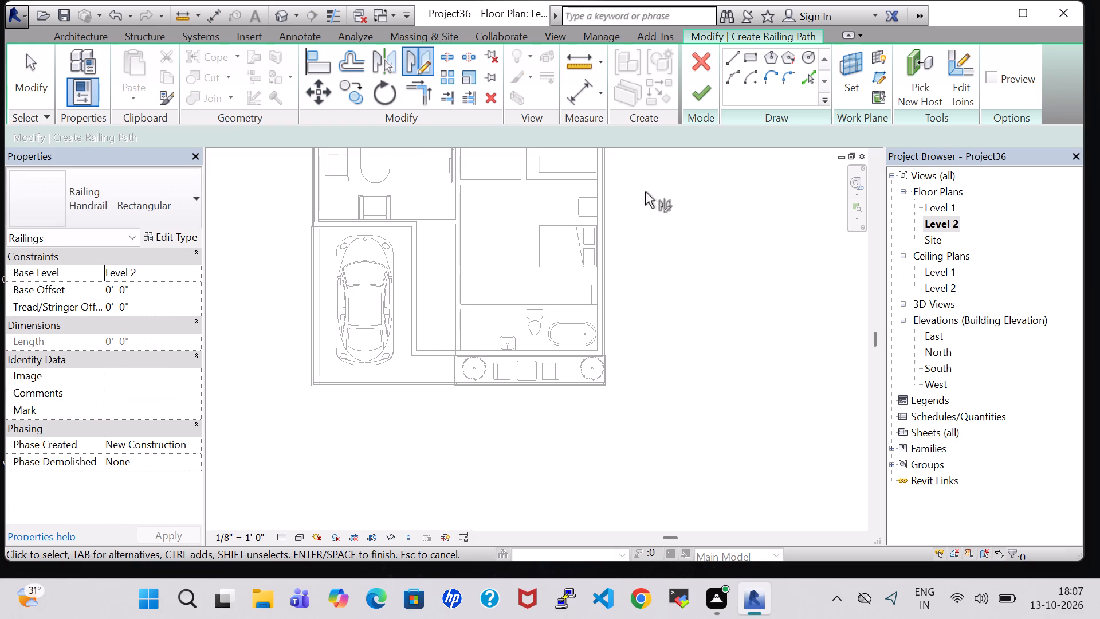
click(737, 60)
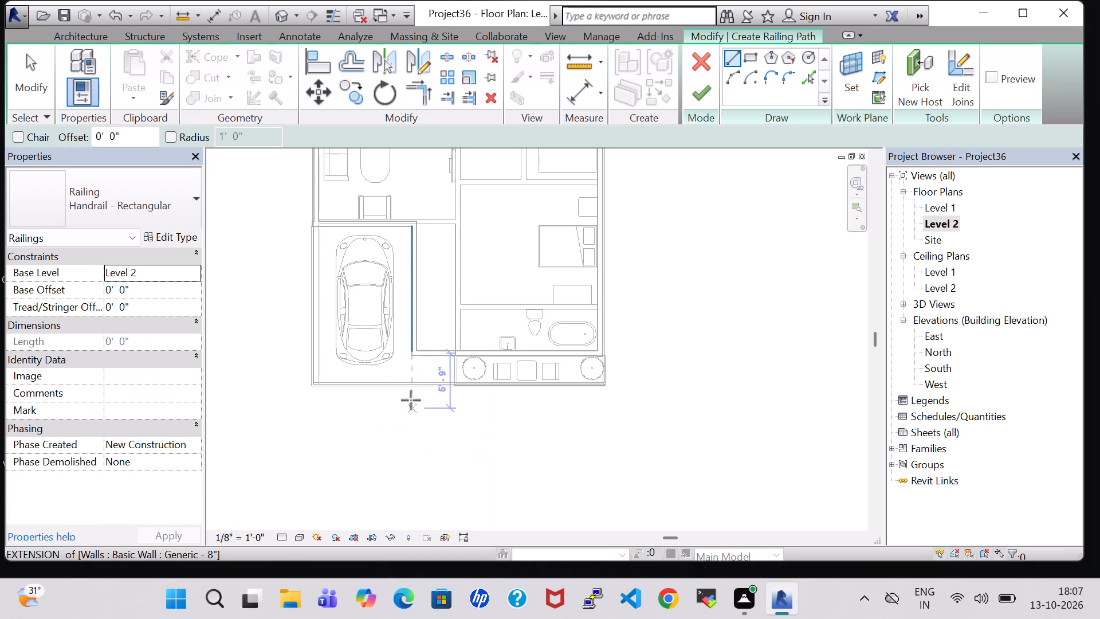
scroll(411, 393, up, 7)
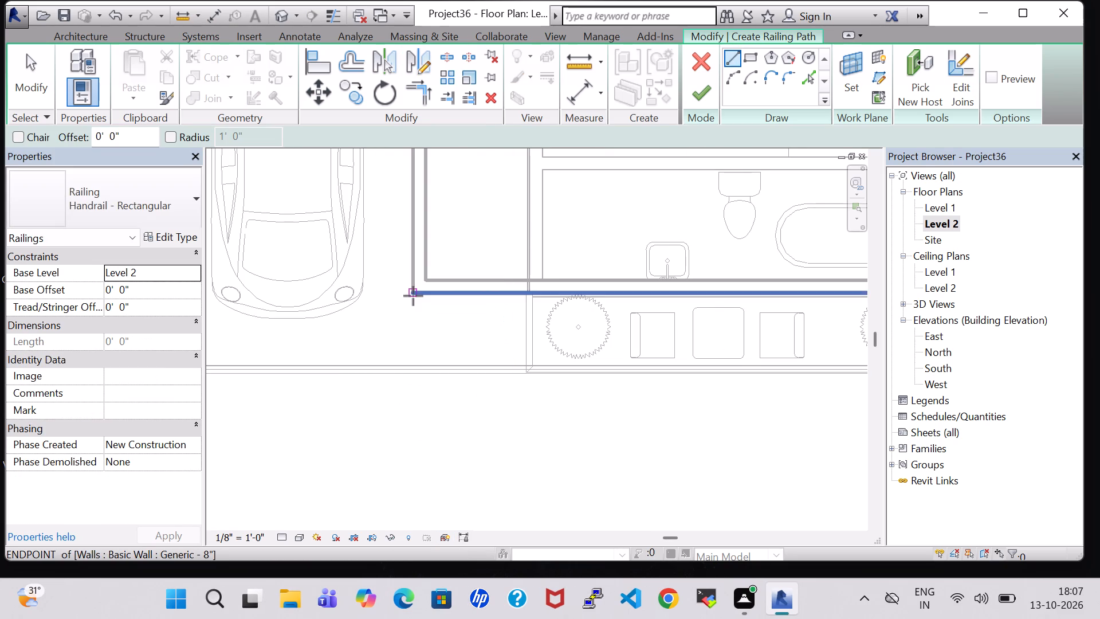
click(413, 296)
click(413, 369)
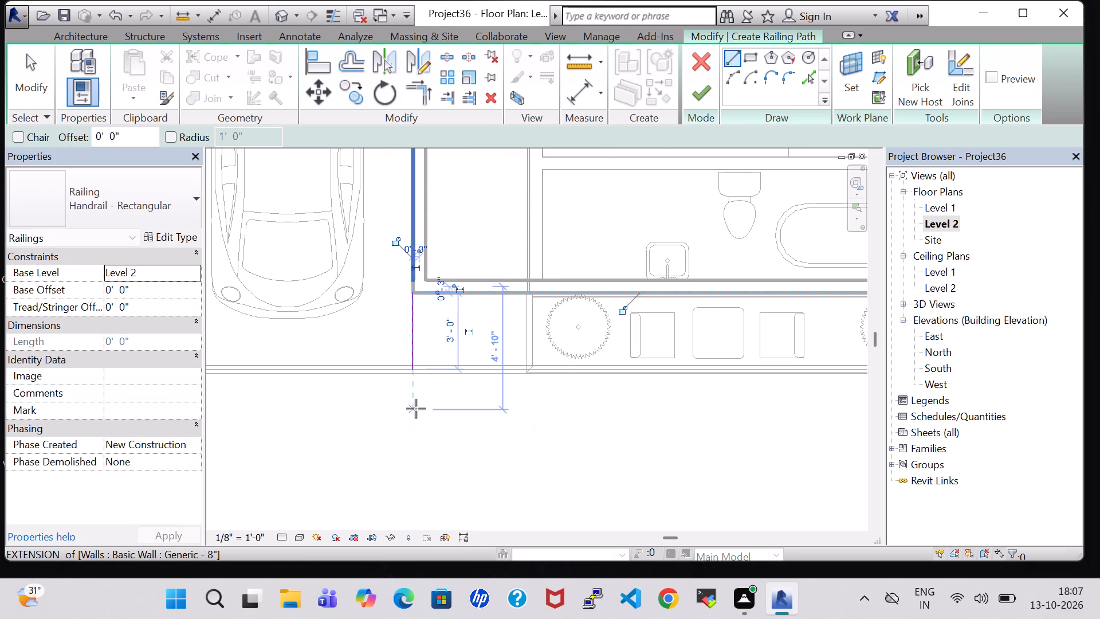
click(702, 82)
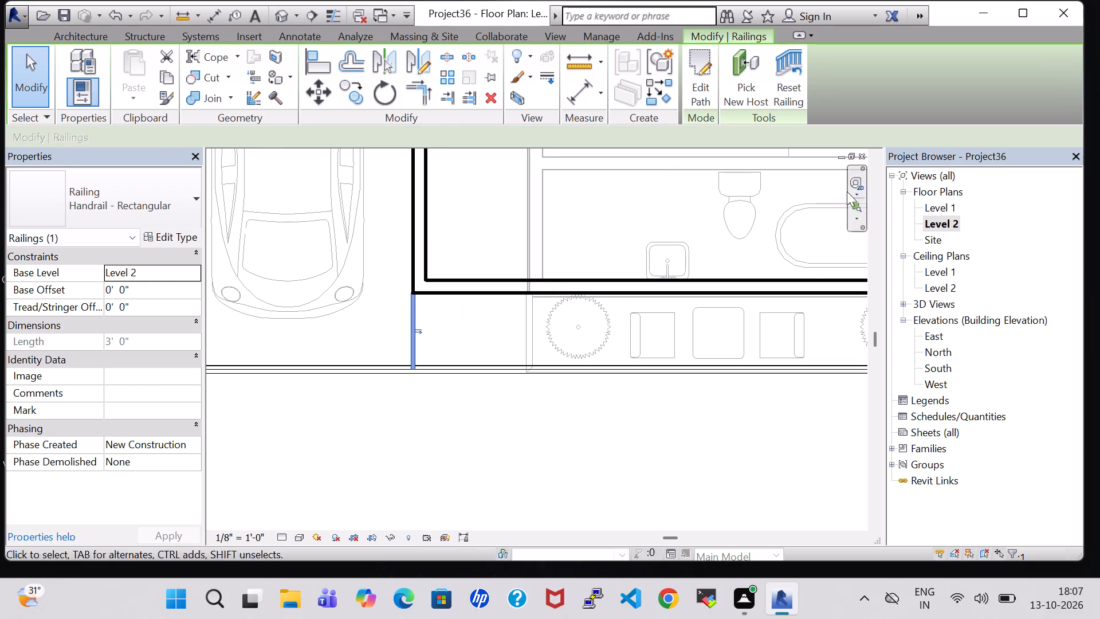
Change the long perimeter railing and the short 3'-0" railing on Level 2 to the Glass Panel - Bottom Fill type.
scroll(707, 447, down, 4)
click(678, 459)
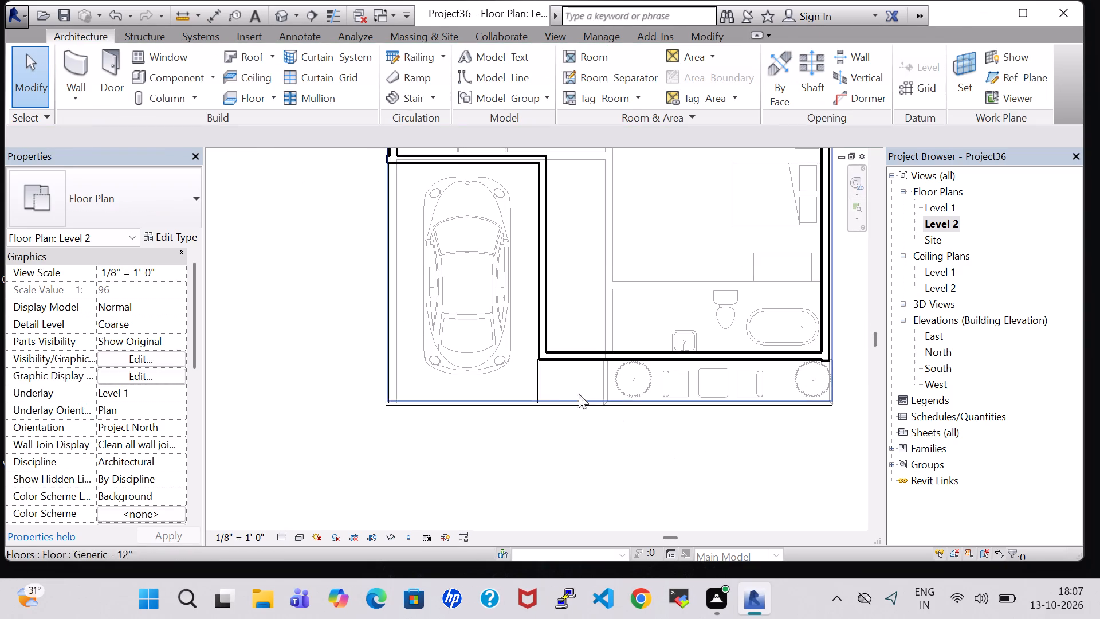
click(388, 355)
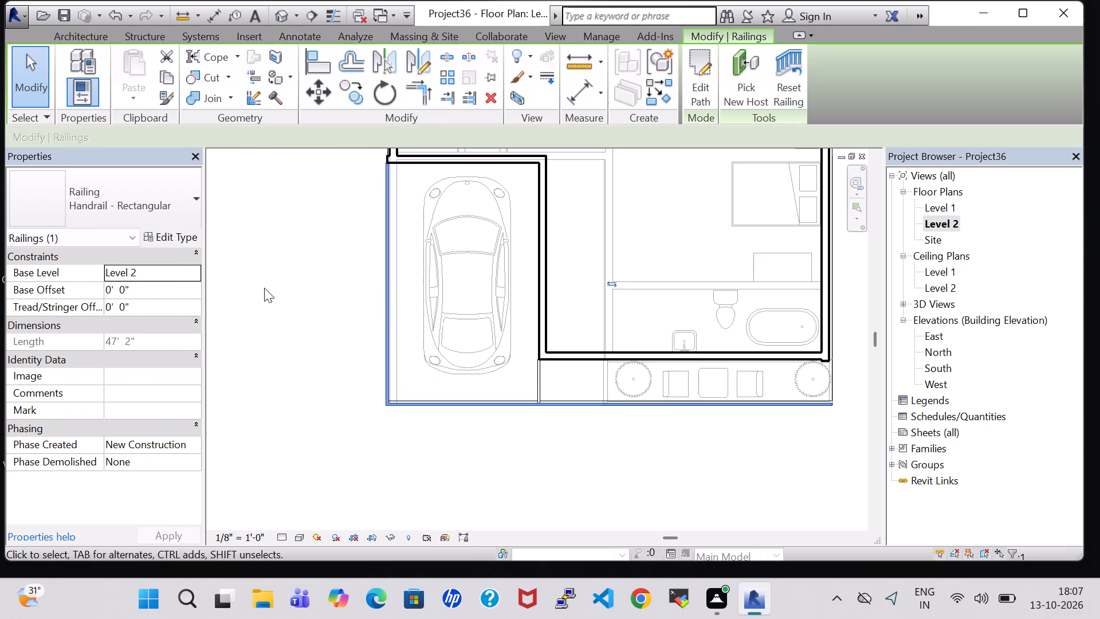
click(164, 209)
scroll(167, 313, up, 1)
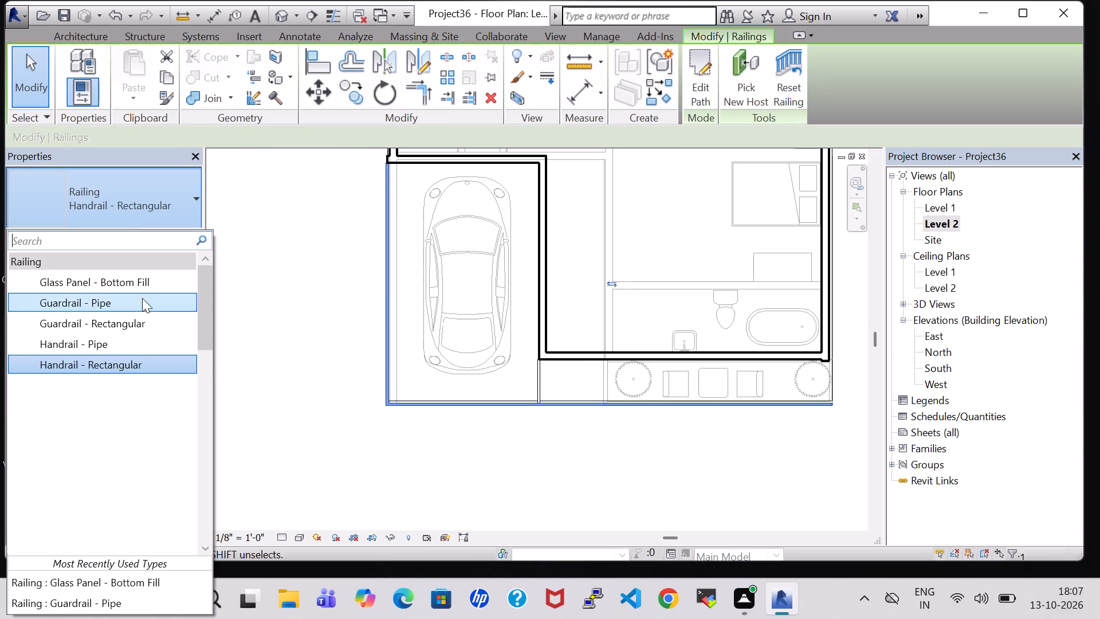
click(139, 280)
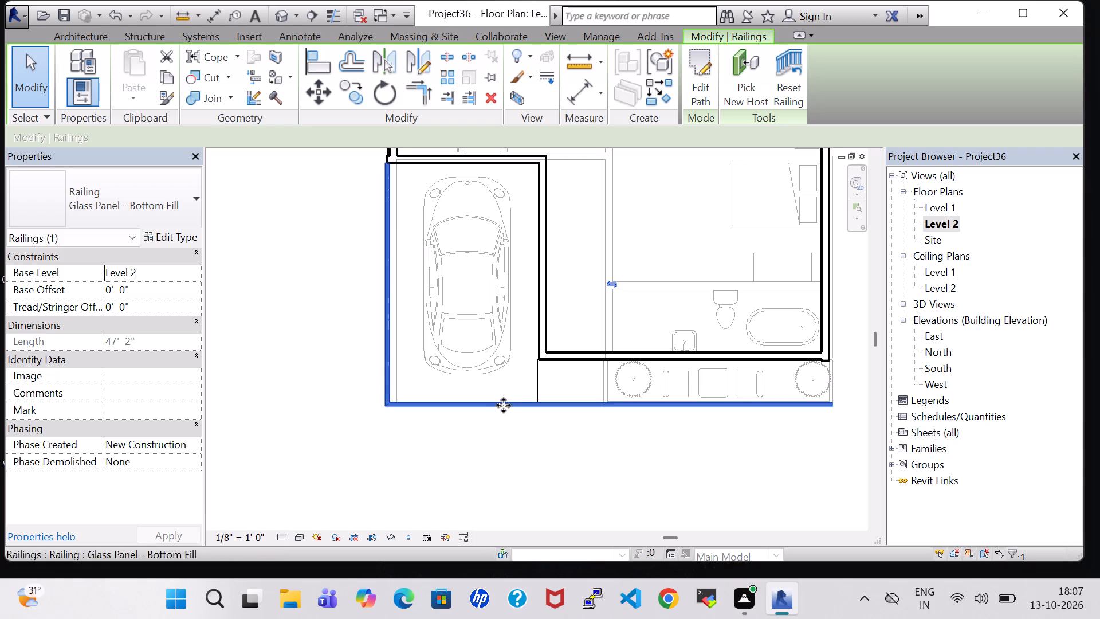
click(540, 378)
click(158, 208)
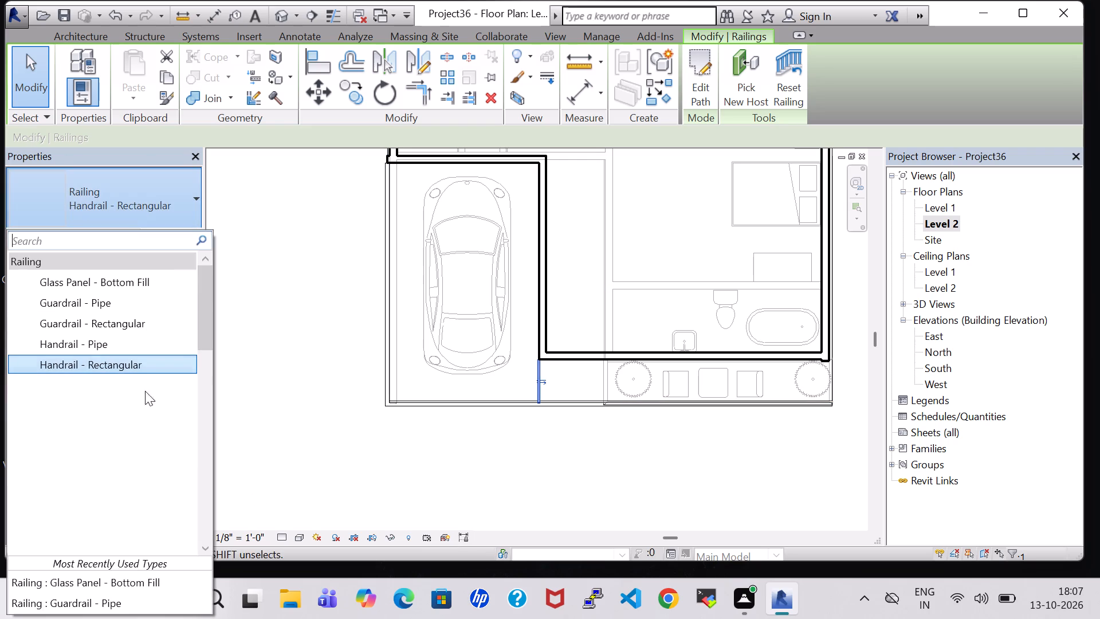
click(156, 283)
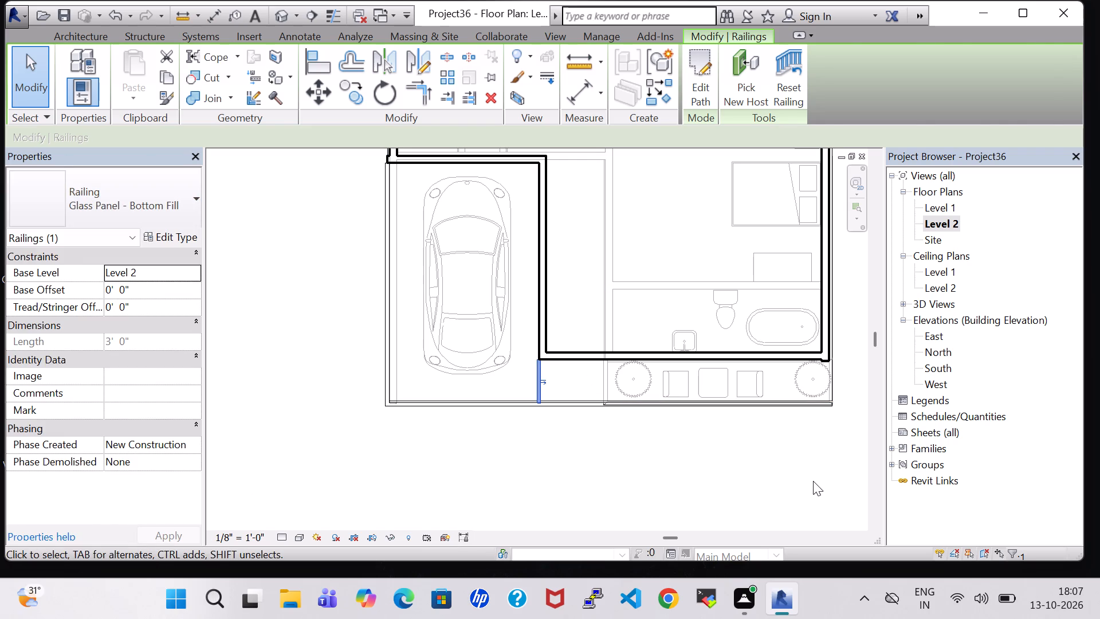
click(813, 486)
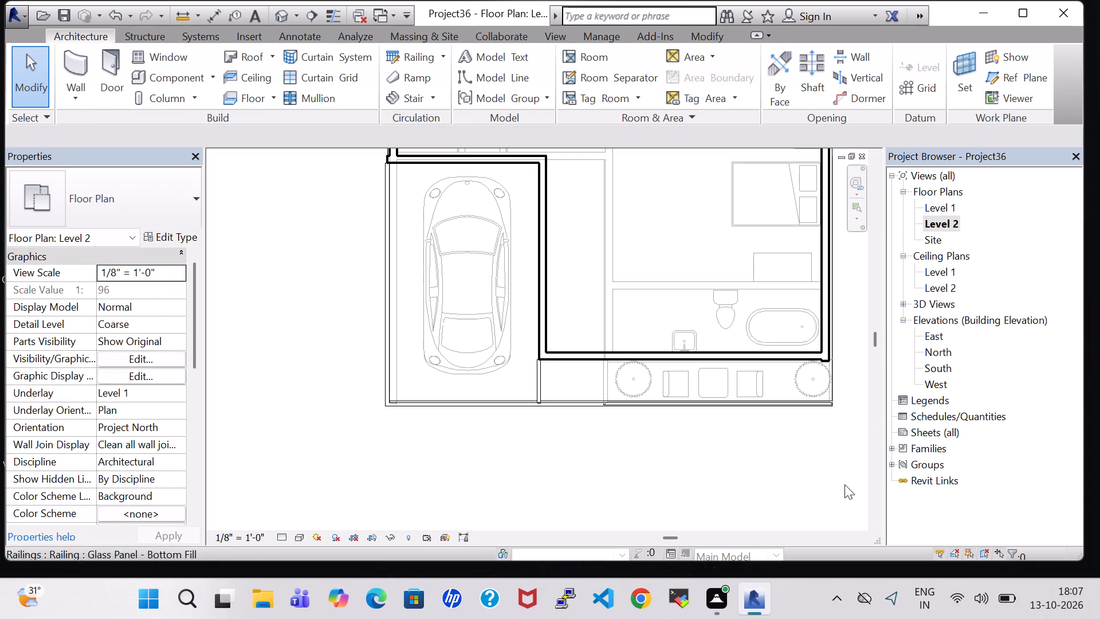
Examine the Level 2 terrace railings in the 3D view from several angles, including the front east corner.
click(286, 15)
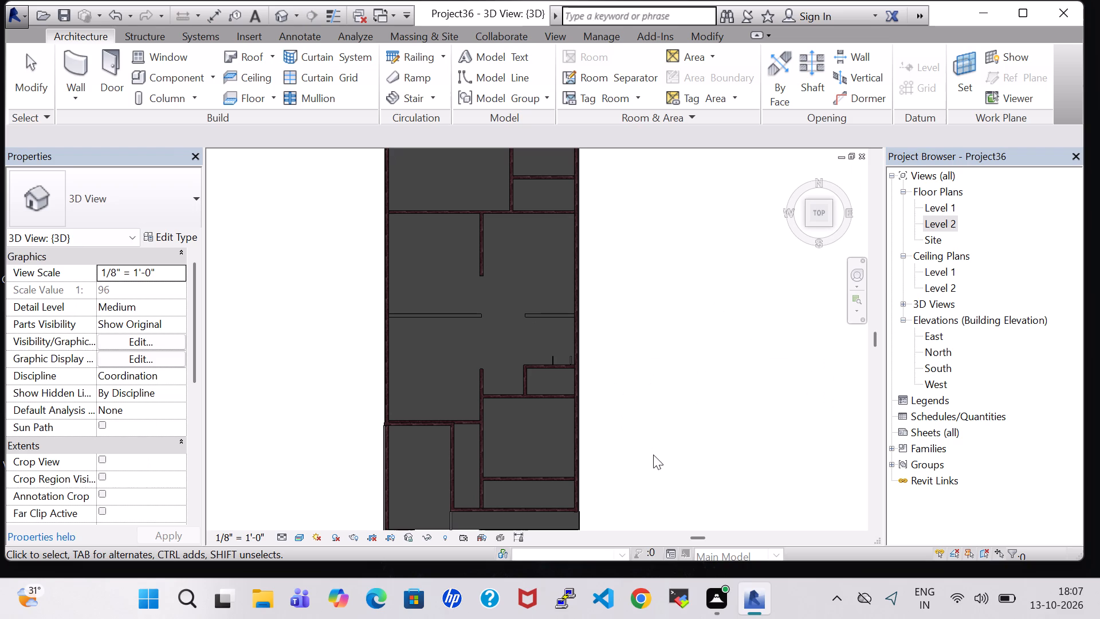
shift+middle_drag(657, 468, 663, 292)
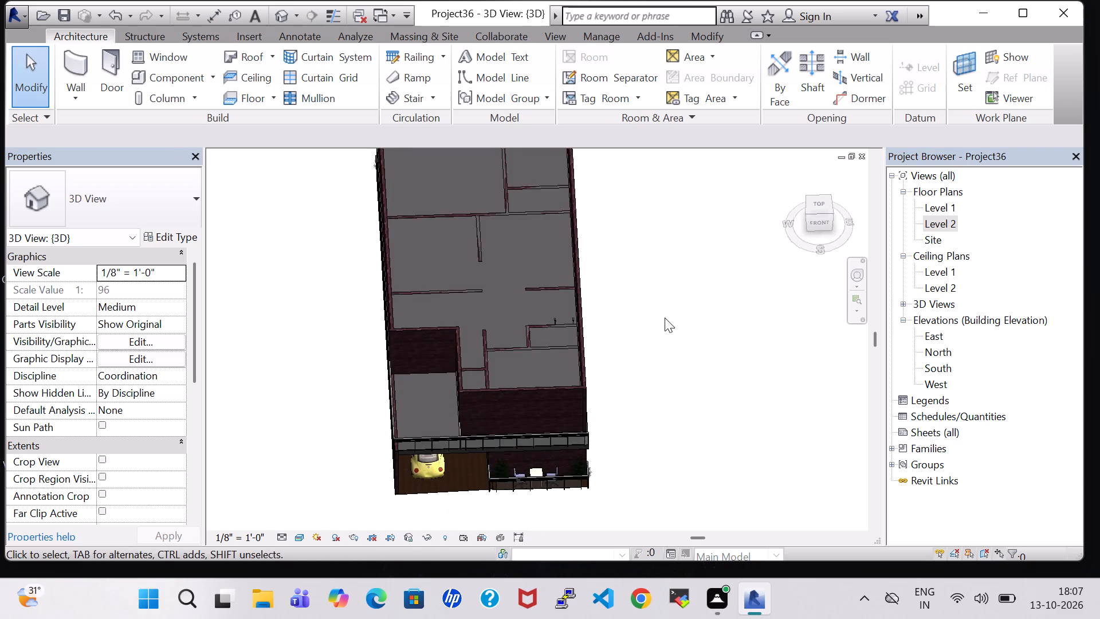
scroll(669, 379, up, 6)
scroll(616, 445, up, 1)
middle_drag(616, 445, 647, 338)
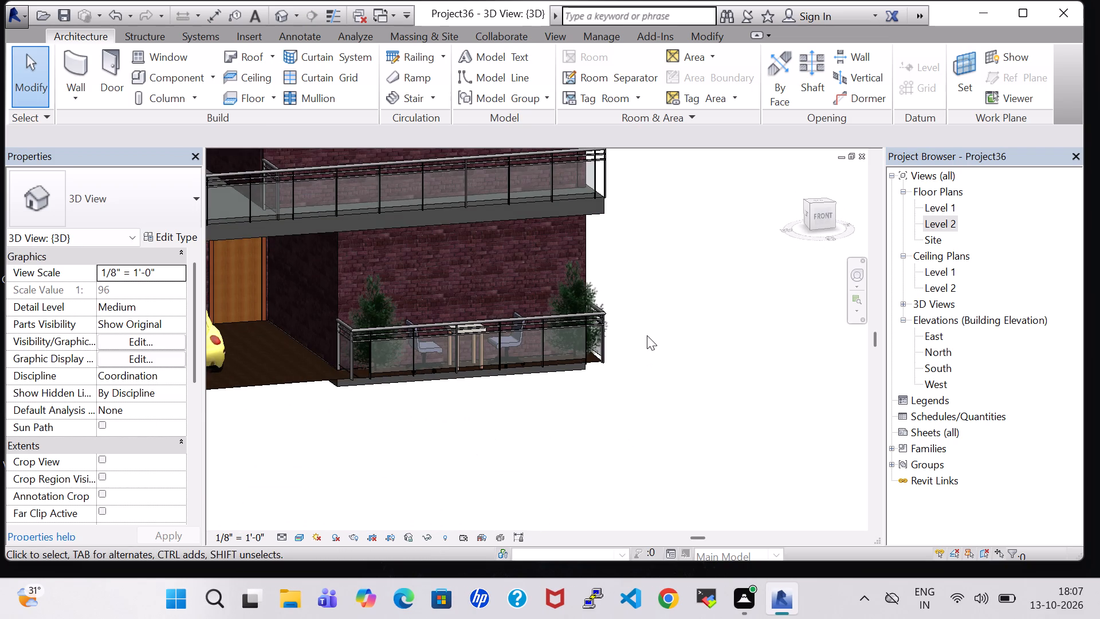
shift+middle_drag(668, 300, 678, 405)
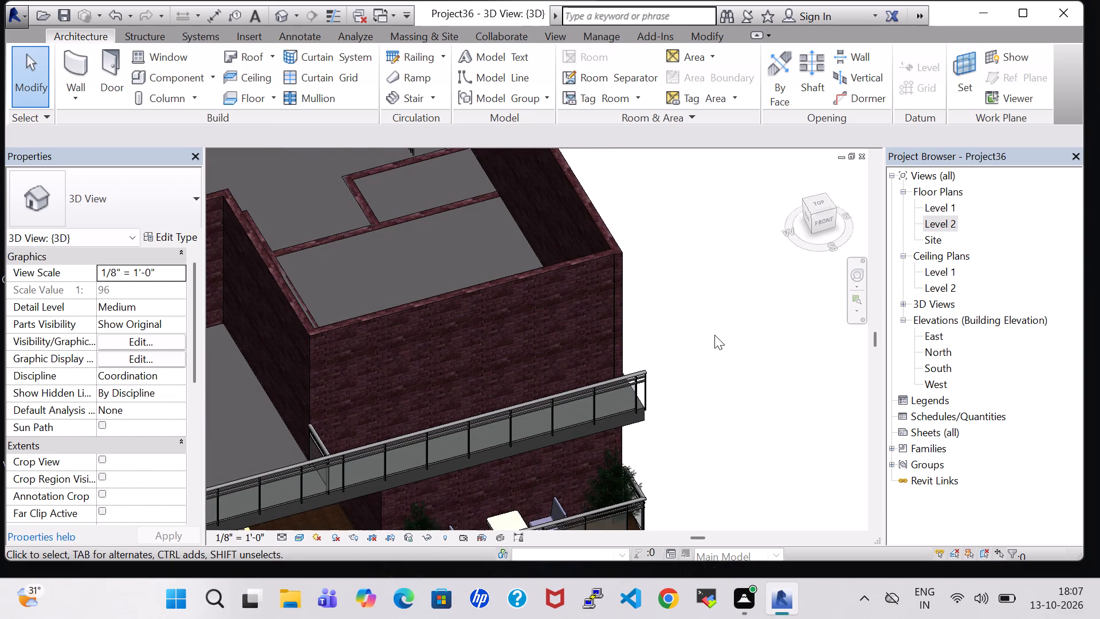
shift+middle_drag(714, 335, 713, 358)
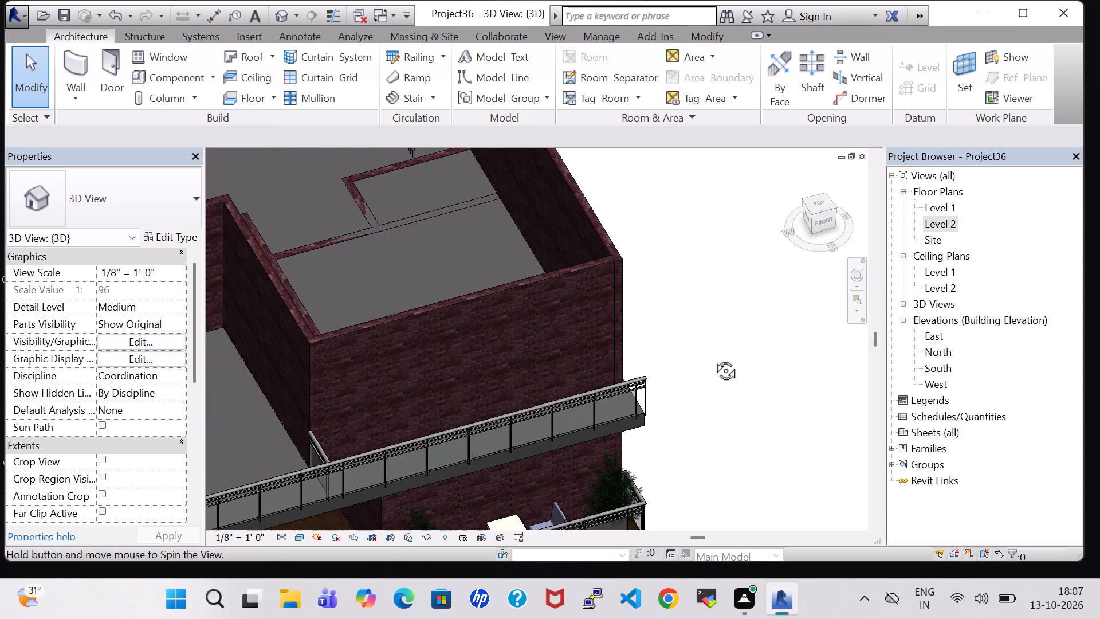
shift+middle_drag(713, 358, 693, 398)
middle_drag(563, 389, 752, 220)
scroll(573, 378, up, 1)
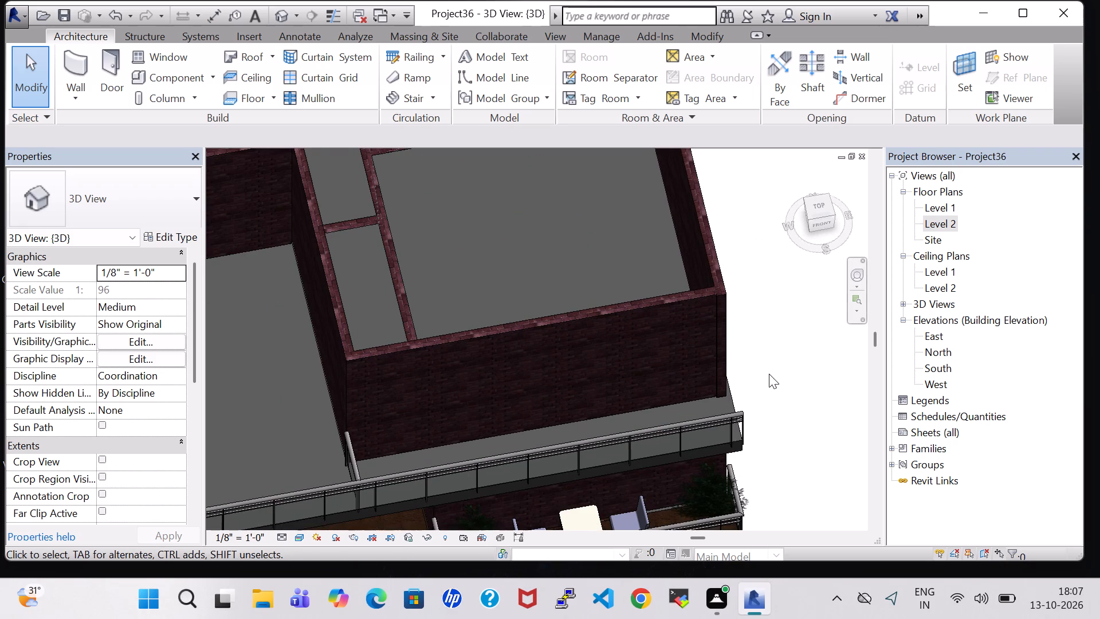
middle_drag(769, 374, 742, 406)
middle_drag(732, 443, 673, 304)
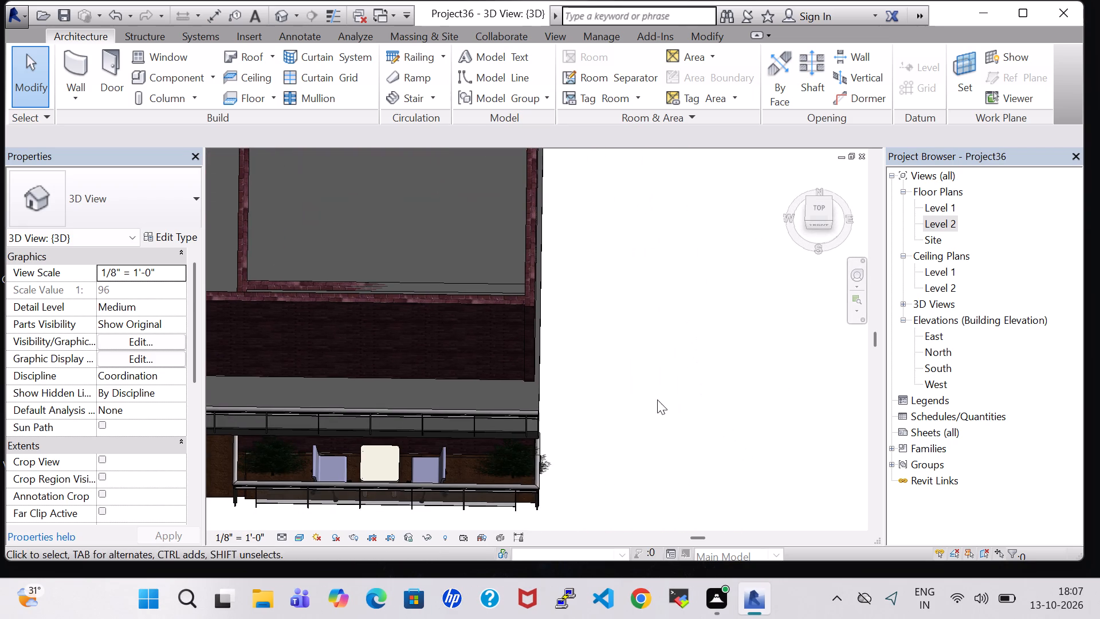
shift+middle_drag(657, 401, 602, 318)
middle_drag(431, 414, 504, 359)
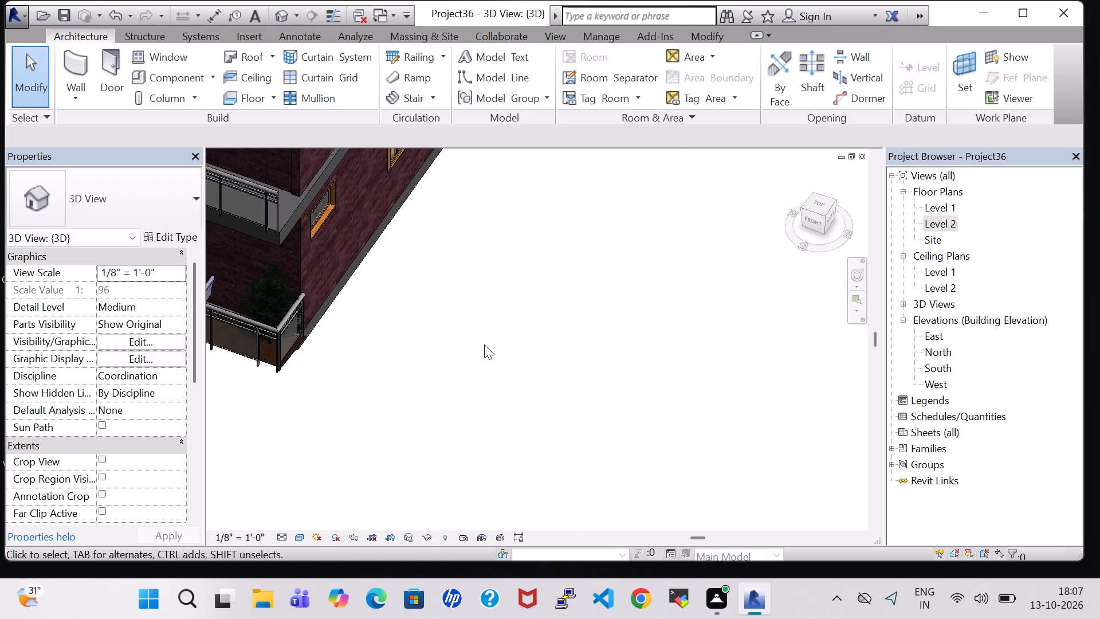
Open the path of the Level 2 perimeter railing for editing in 3D.
click(273, 201)
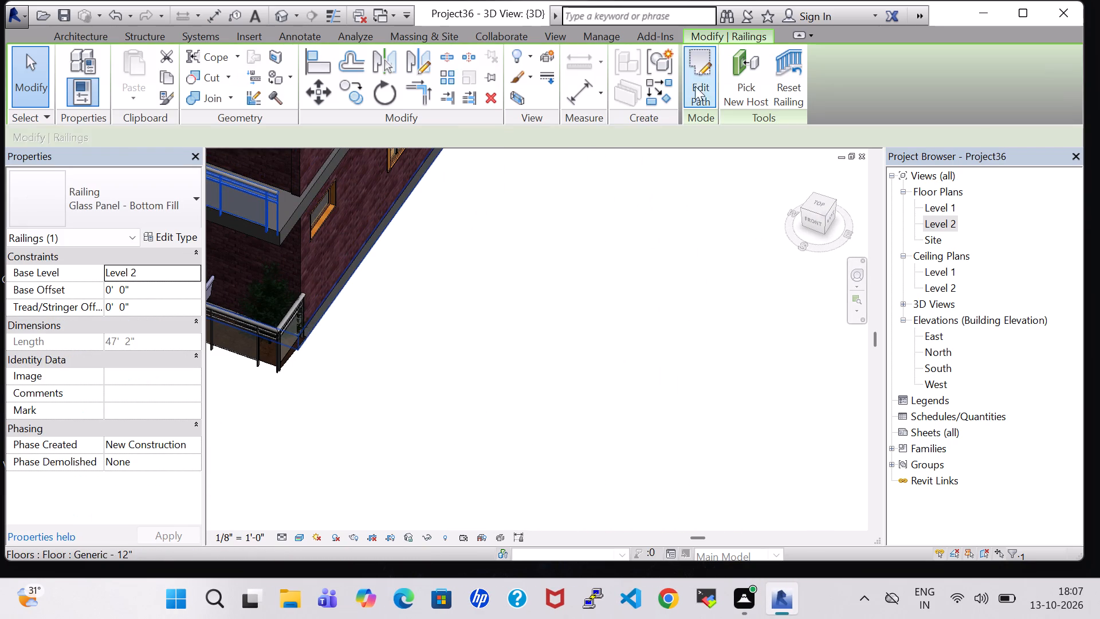
click(699, 86)
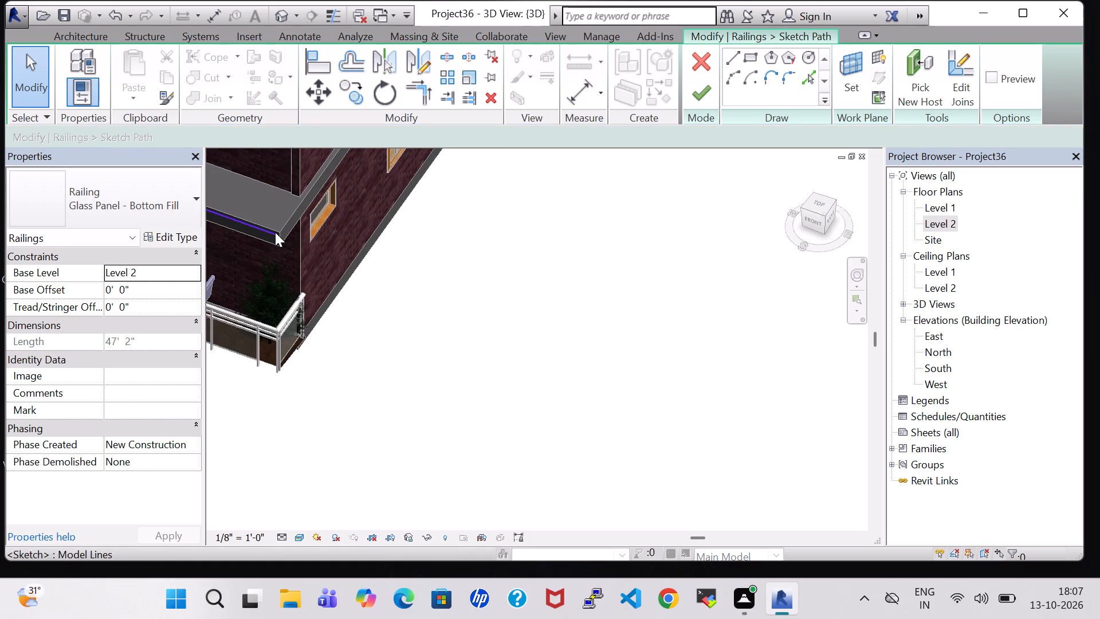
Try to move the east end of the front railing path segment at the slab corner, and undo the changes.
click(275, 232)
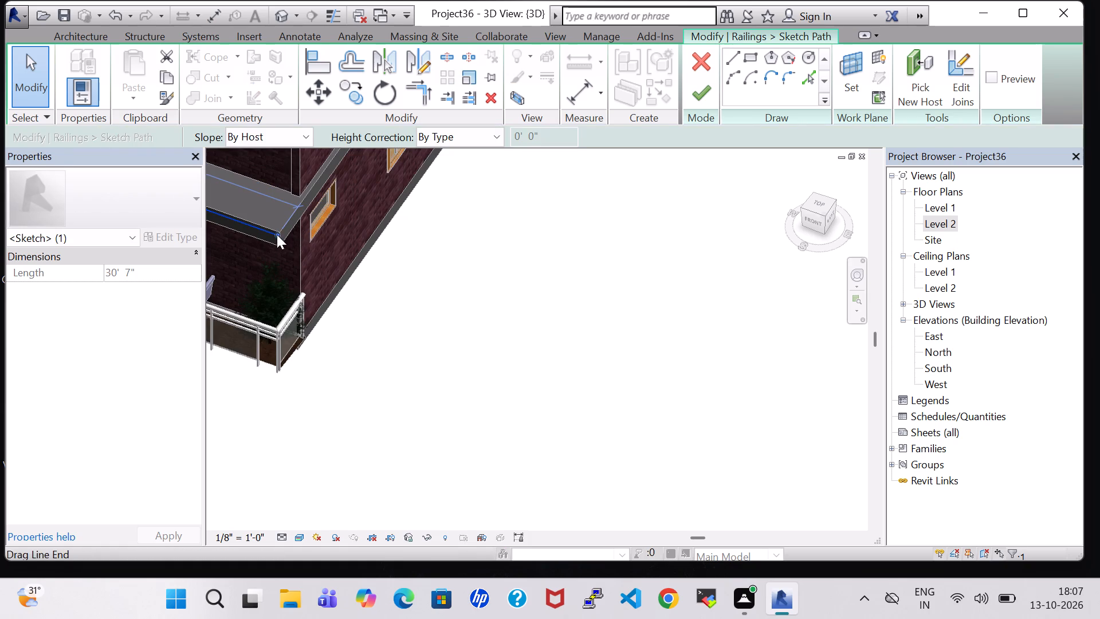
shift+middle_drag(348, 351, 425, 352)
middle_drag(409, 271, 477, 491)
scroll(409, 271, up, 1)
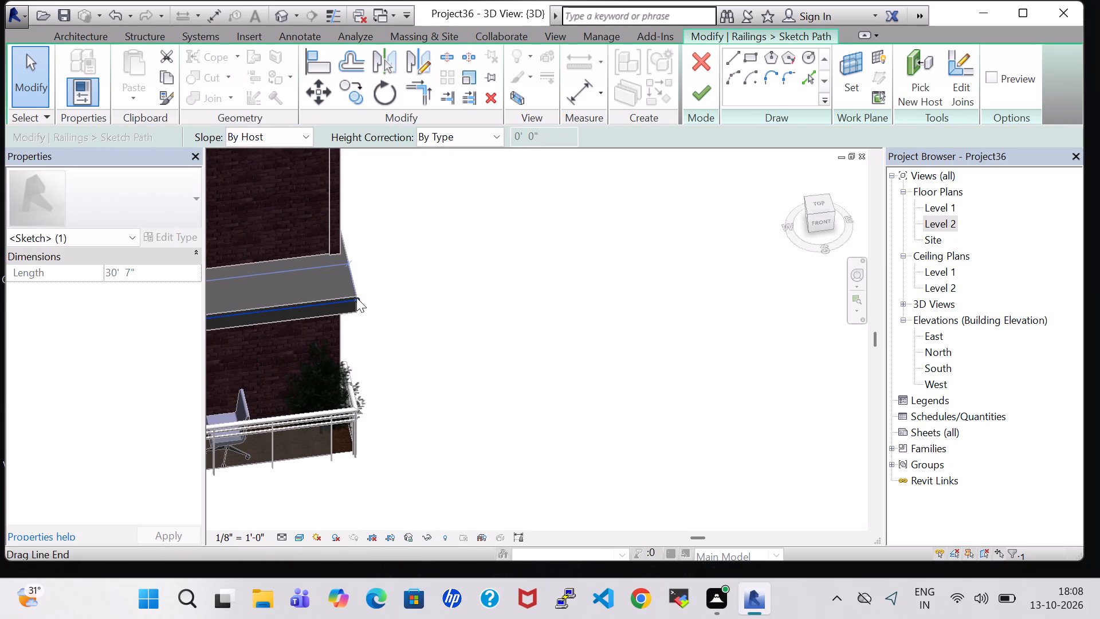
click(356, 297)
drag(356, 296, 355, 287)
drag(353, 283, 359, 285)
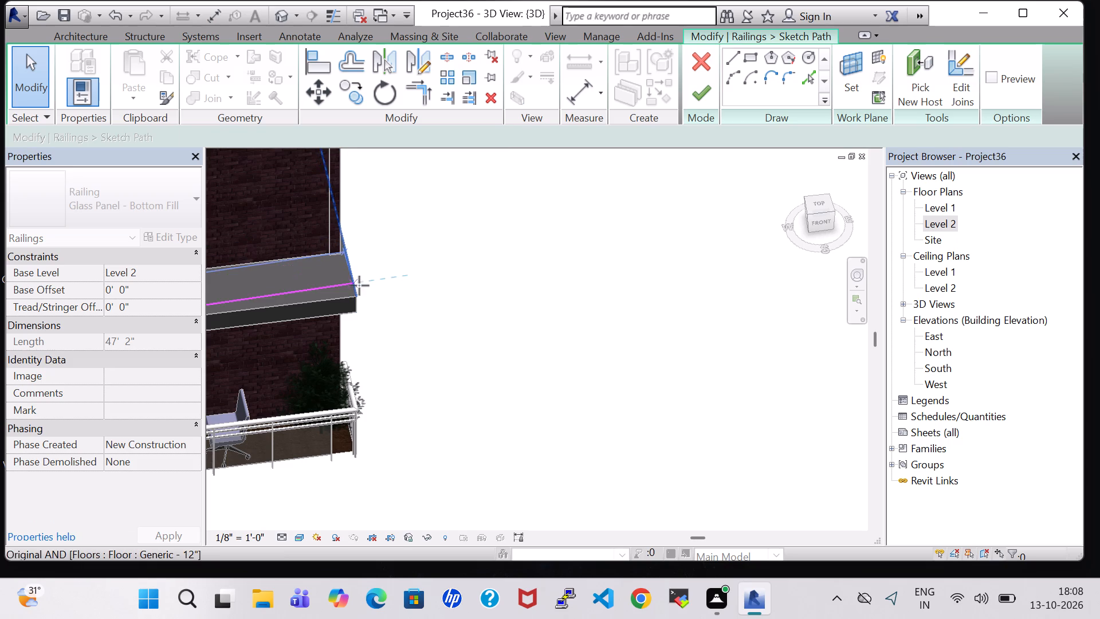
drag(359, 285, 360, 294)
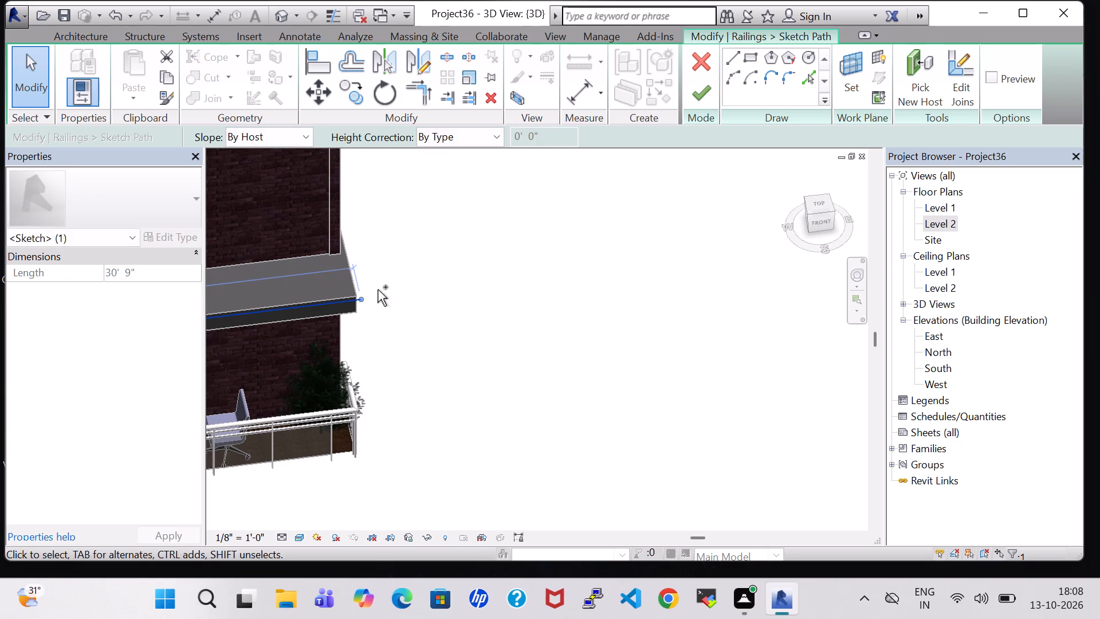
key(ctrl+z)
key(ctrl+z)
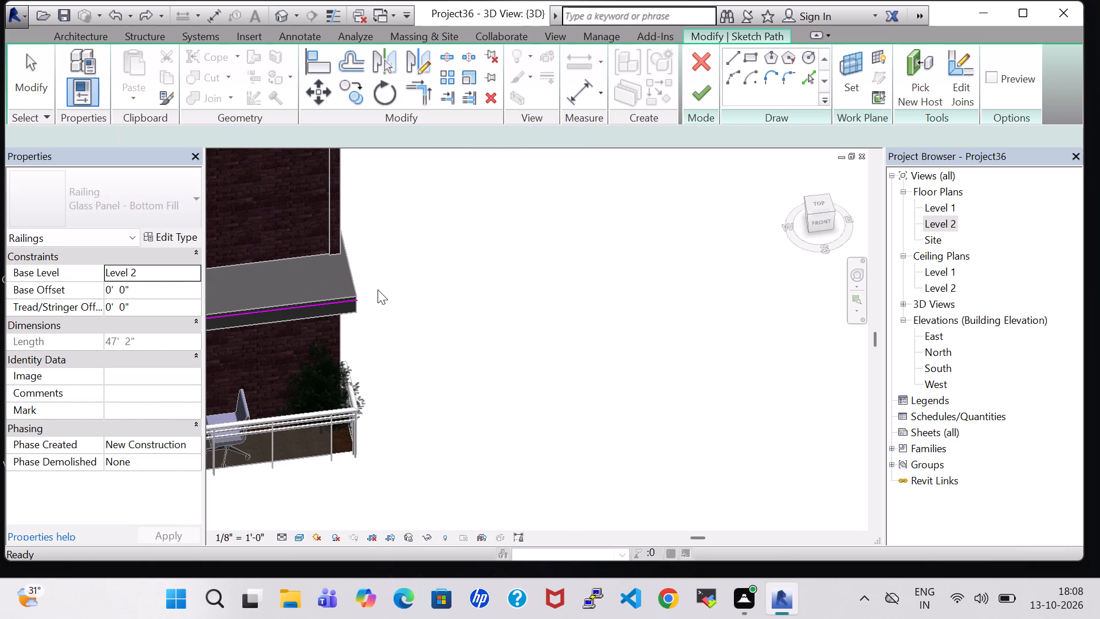
Sketch a return segment about 3'-2" long from the front path's east end back along the slab edge, and finish the railing.
click(737, 57)
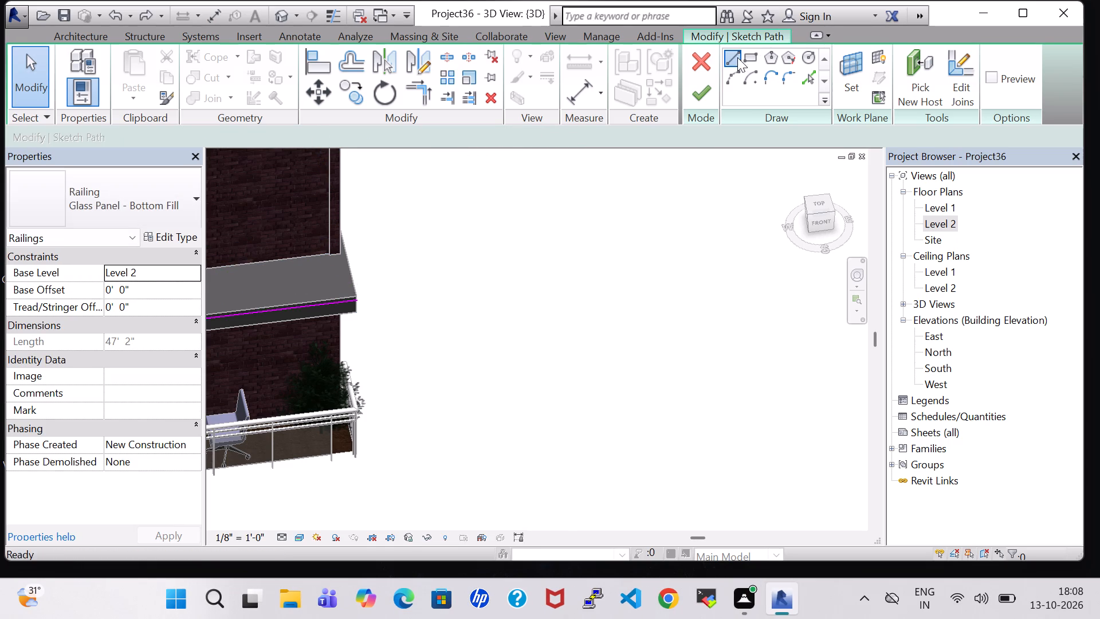
click(357, 303)
click(344, 251)
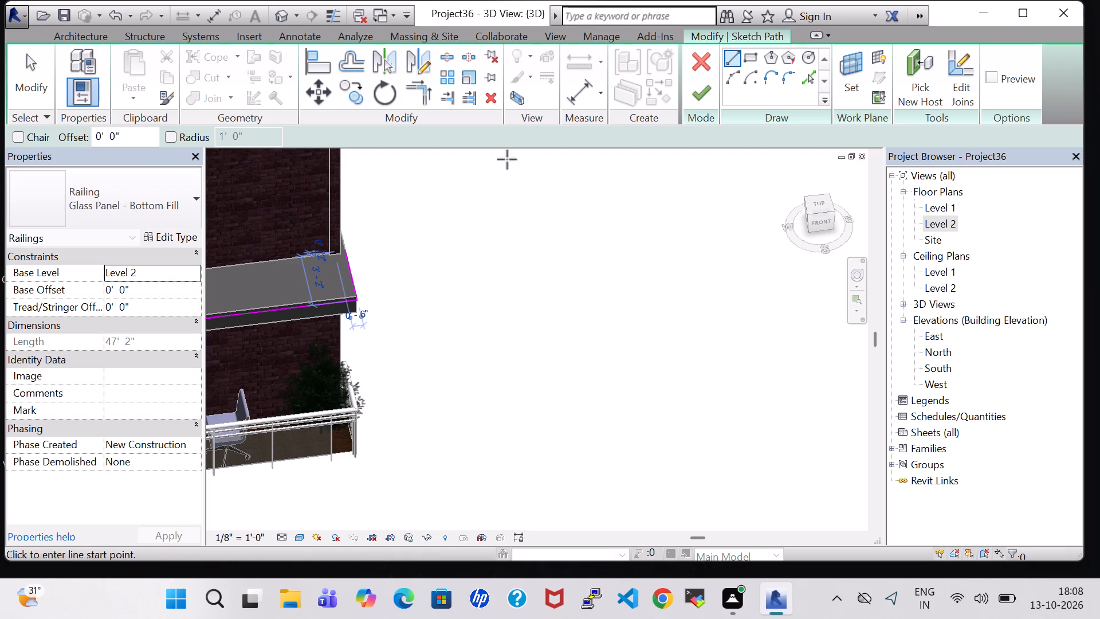
click(685, 92)
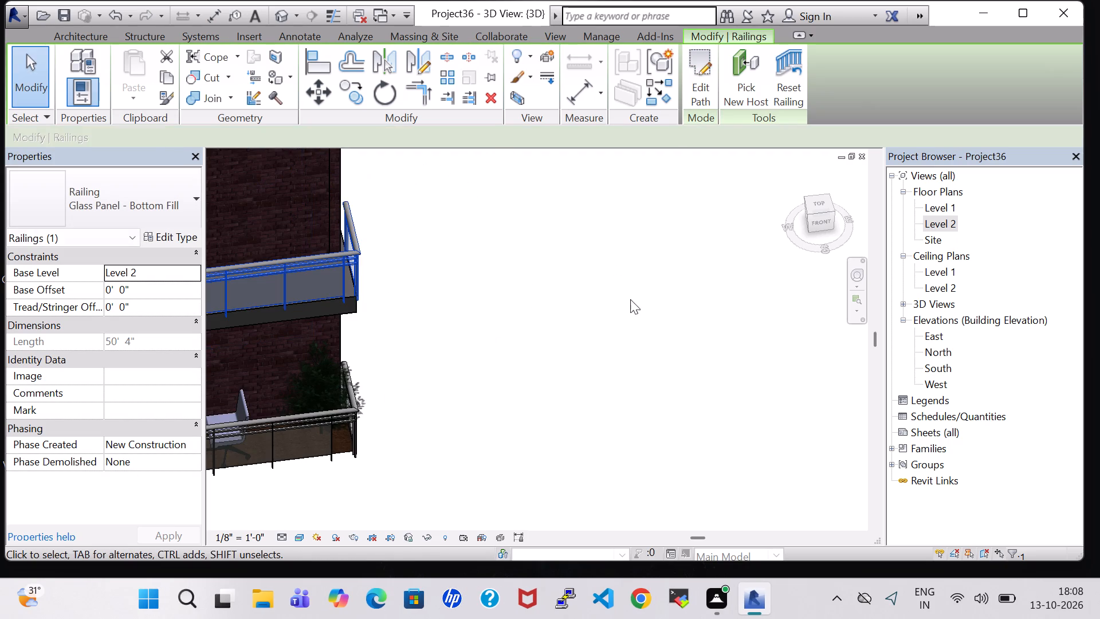
Examine the Level 2 railing's front east corner in 3D and the lawn corner in the Level 1 floor plan.
shift+middle_drag(549, 298, 518, 300)
shift+scroll(549, 298, up, 1)
shift+middle_click(518, 300)
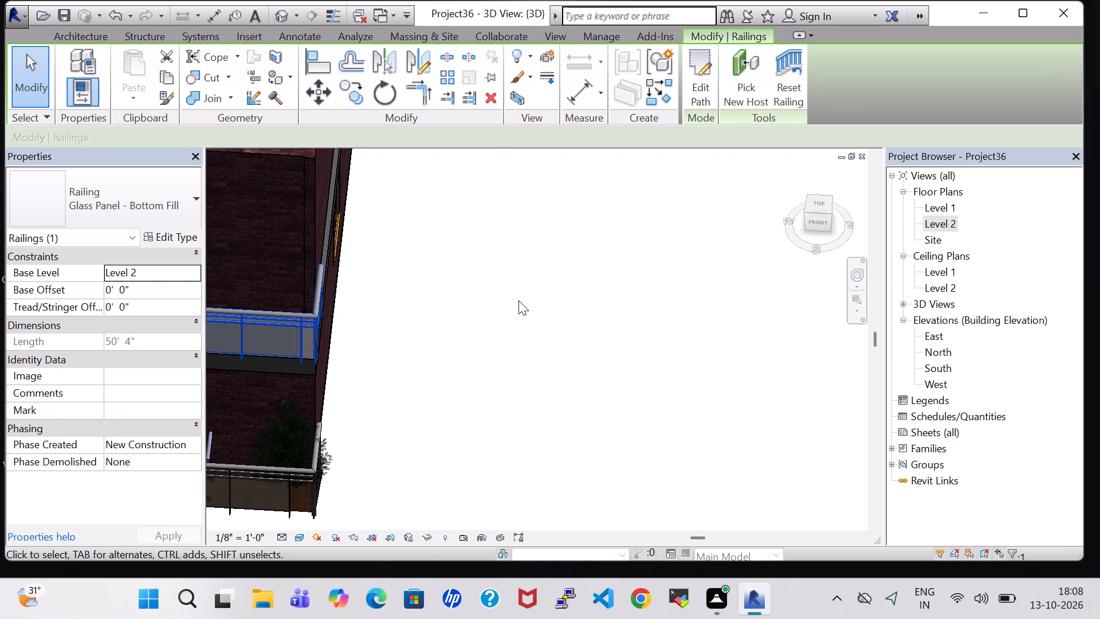
shift+middle_drag(518, 300, 474, 284)
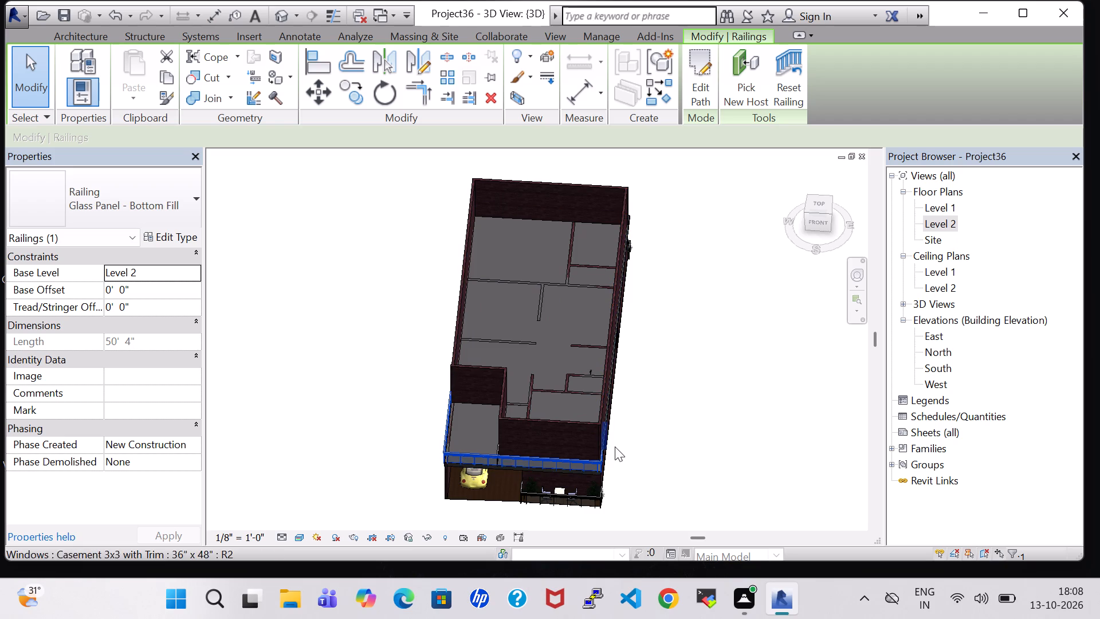
scroll(631, 442, up, 8)
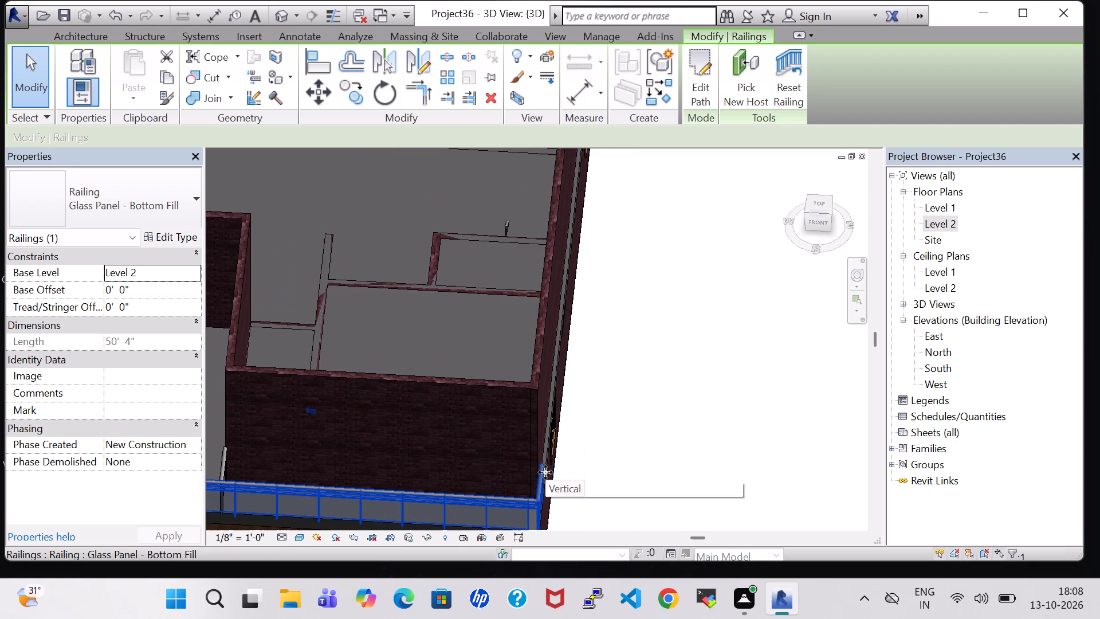
scroll(685, 277, down, 2)
click(691, 279)
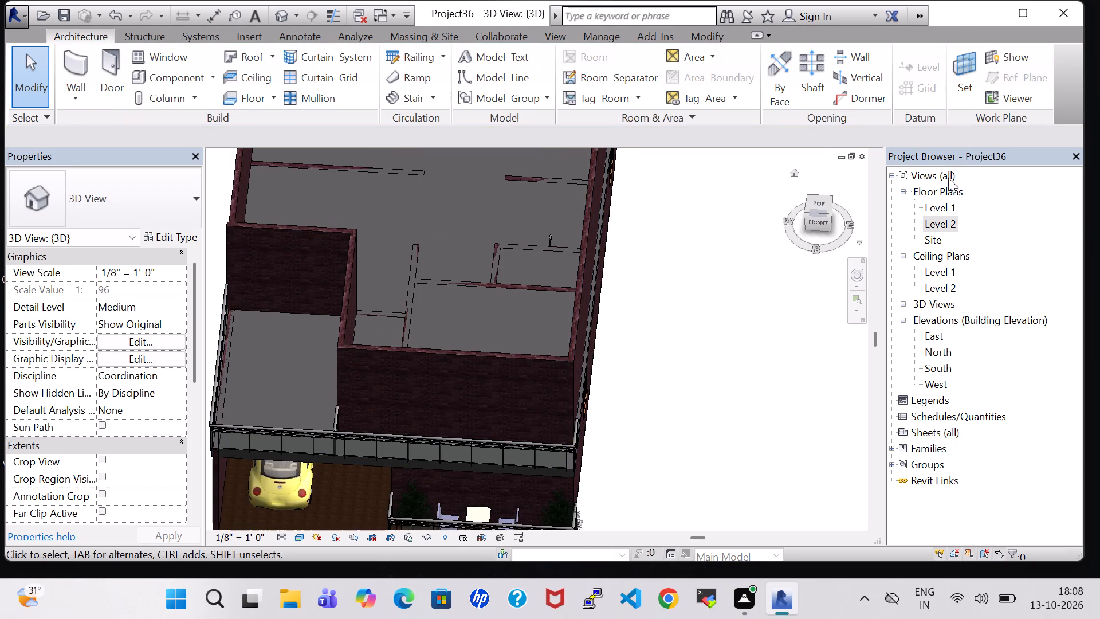
double_click(949, 209)
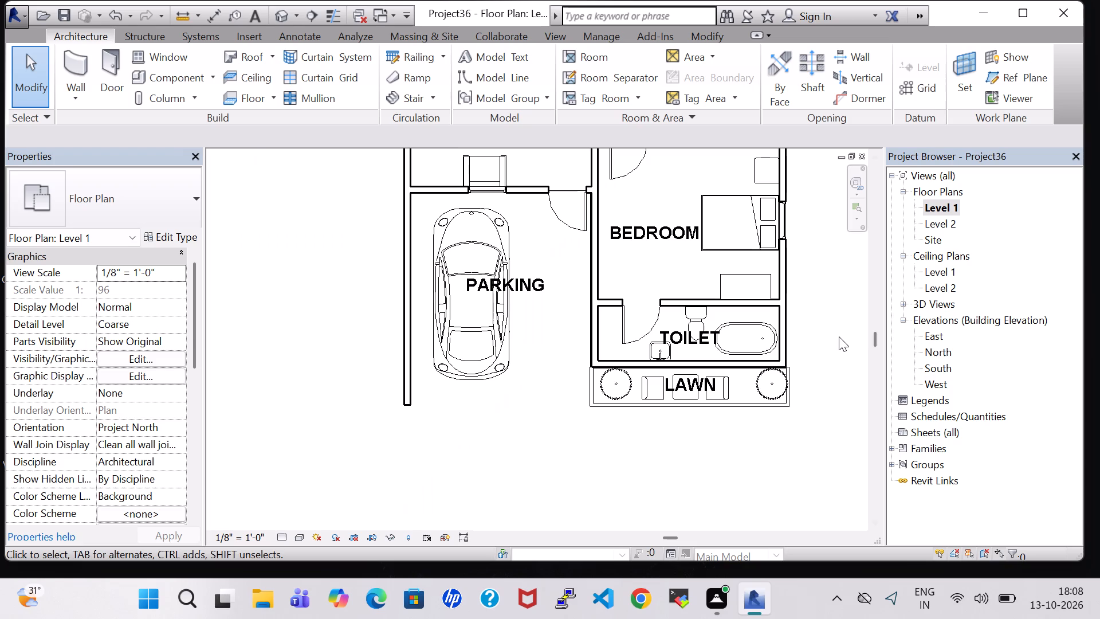
middle_click(839, 336)
scroll(839, 336, up, 6)
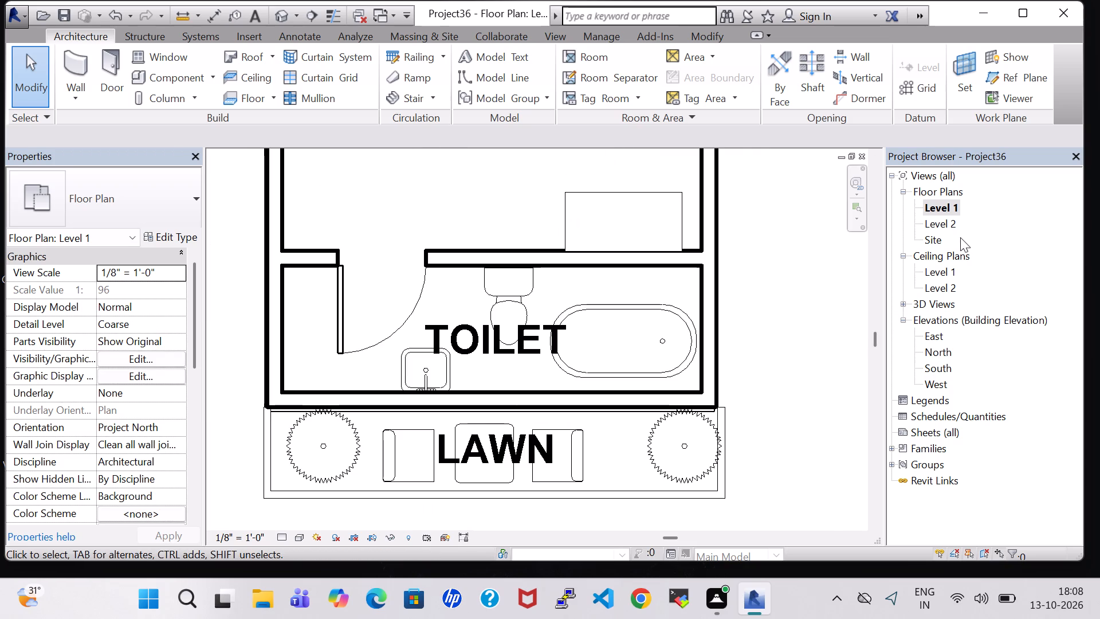
In the Level 2 plan, edit the perimeter railing path, nudge its 3'-2" east return segment slightly inward, and finish the path.
double_click(948, 222)
scroll(698, 302, down, 1)
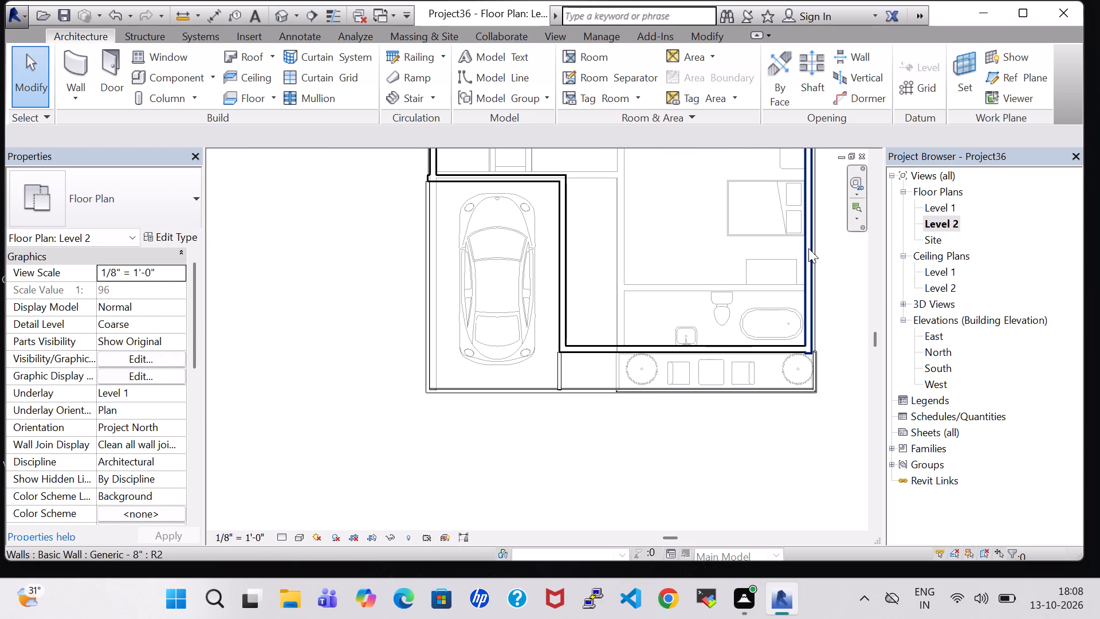
click(816, 376)
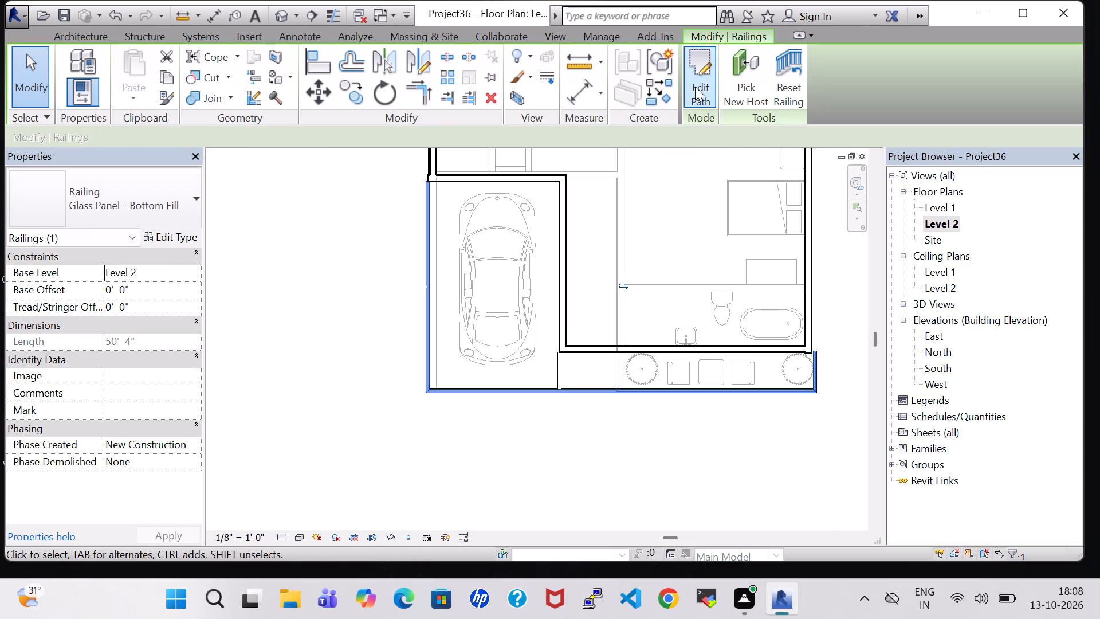
click(695, 87)
click(817, 369)
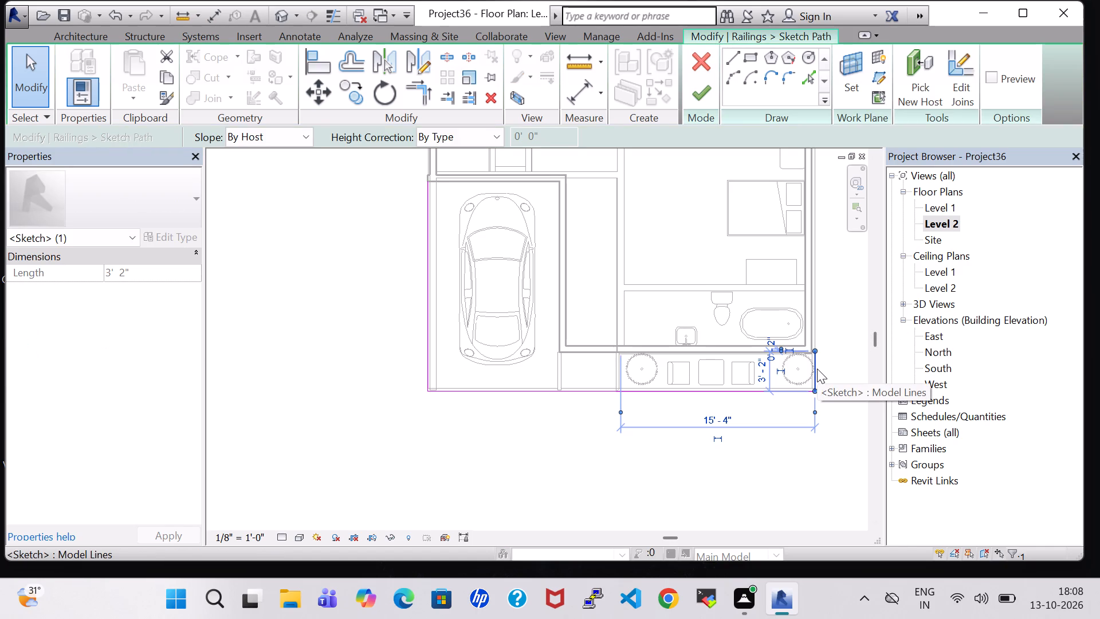
key(Left)
scroll(825, 369, up, 6)
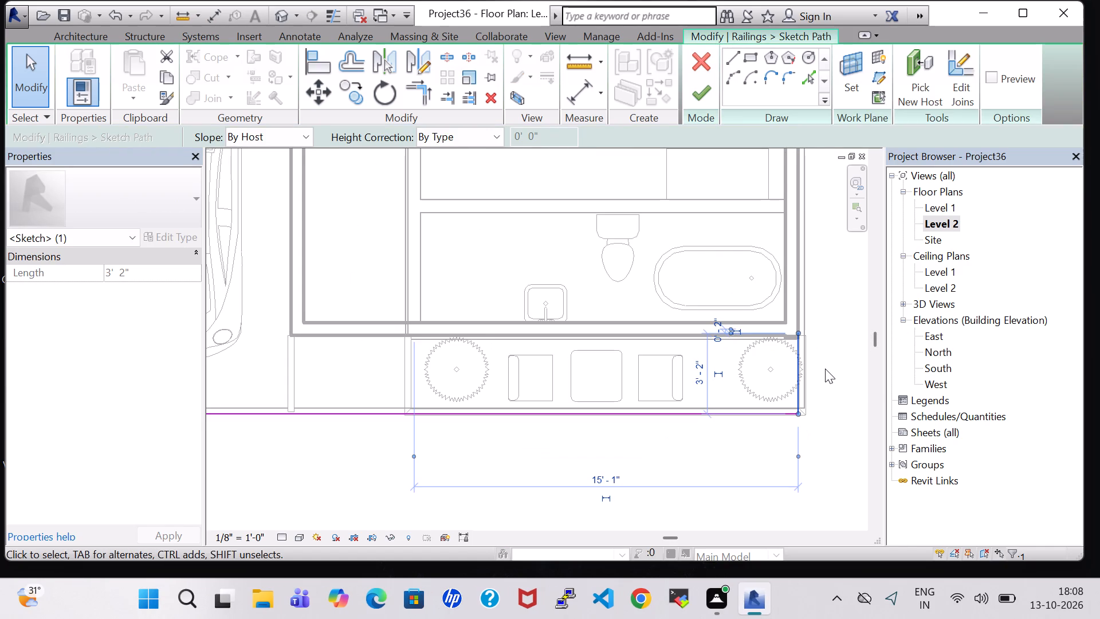
key(Right)
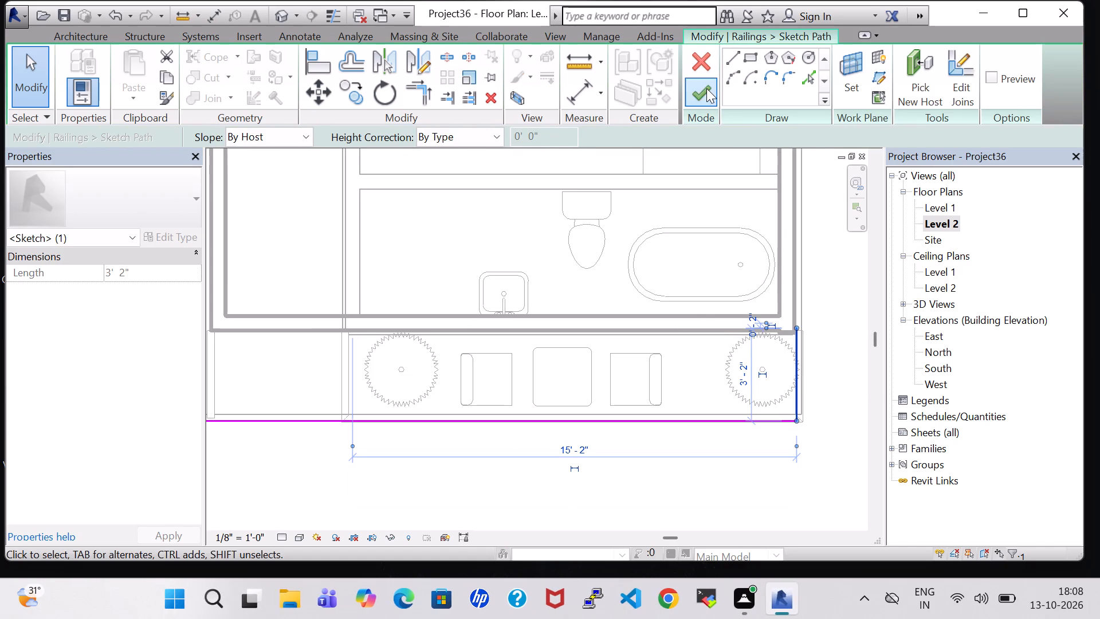
click(706, 88)
click(780, 461)
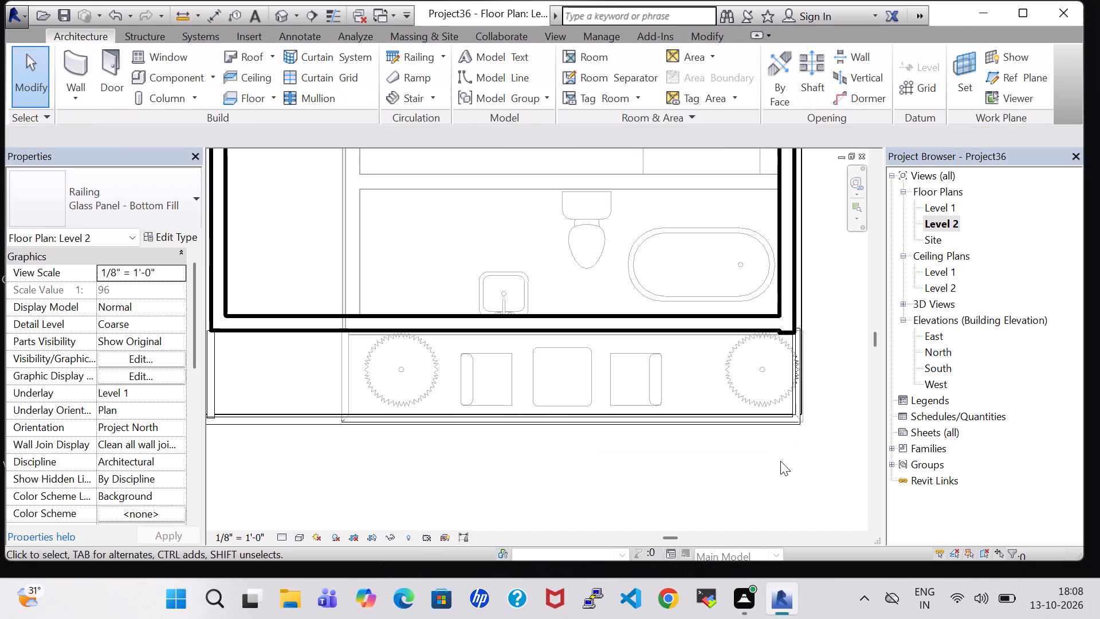
Delete the Generic - 12" floor slab on Level 2.
scroll(816, 406, up, 6)
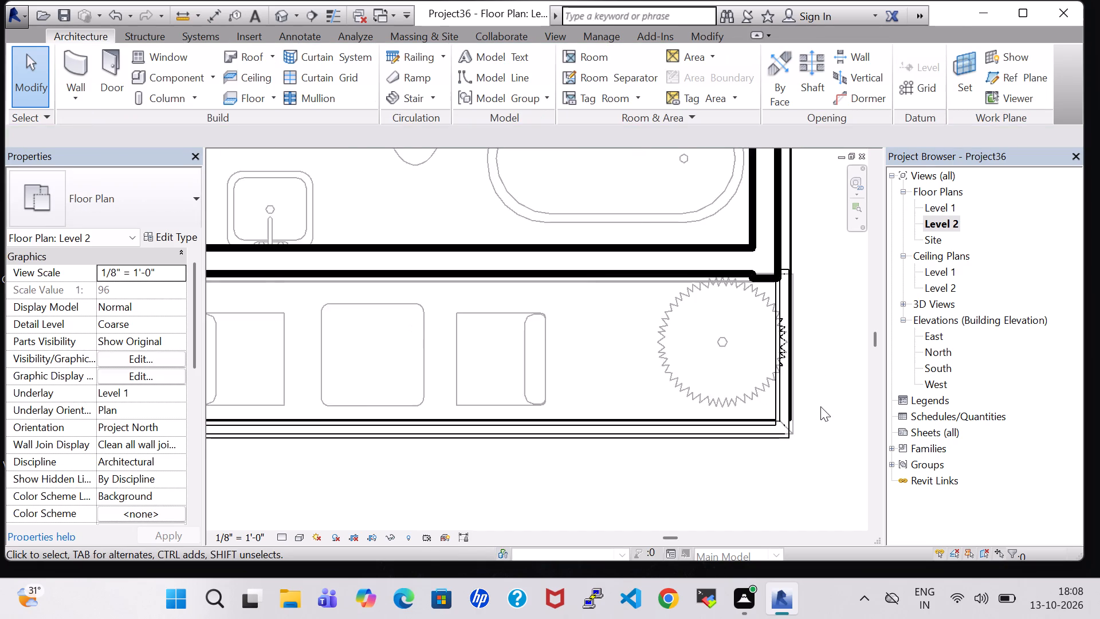
scroll(820, 406, up, 2)
click(772, 423)
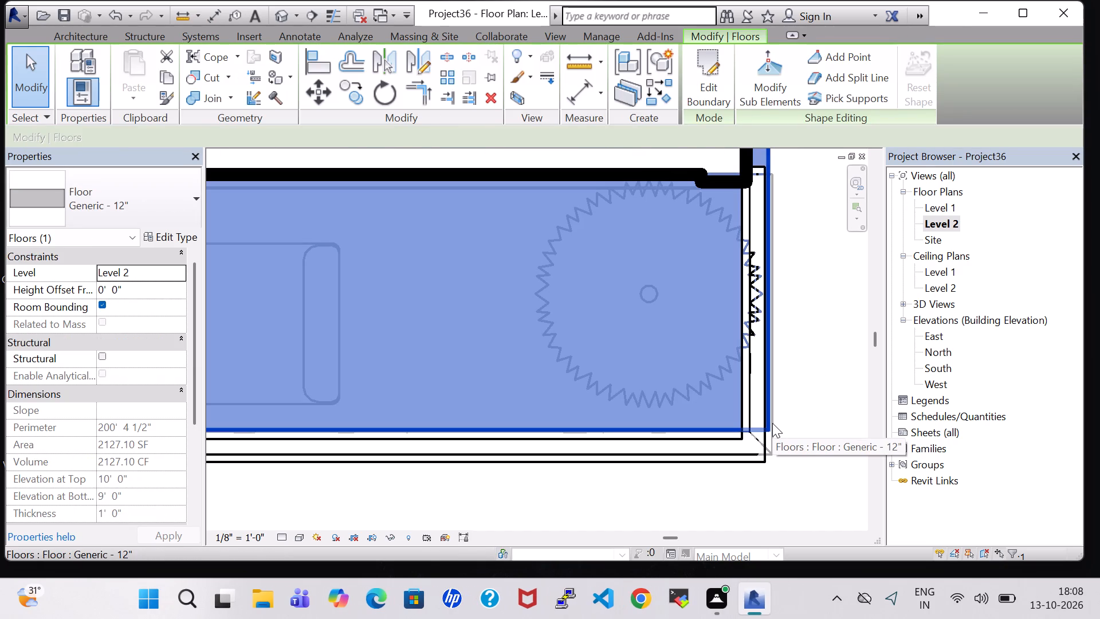
key(Delete)
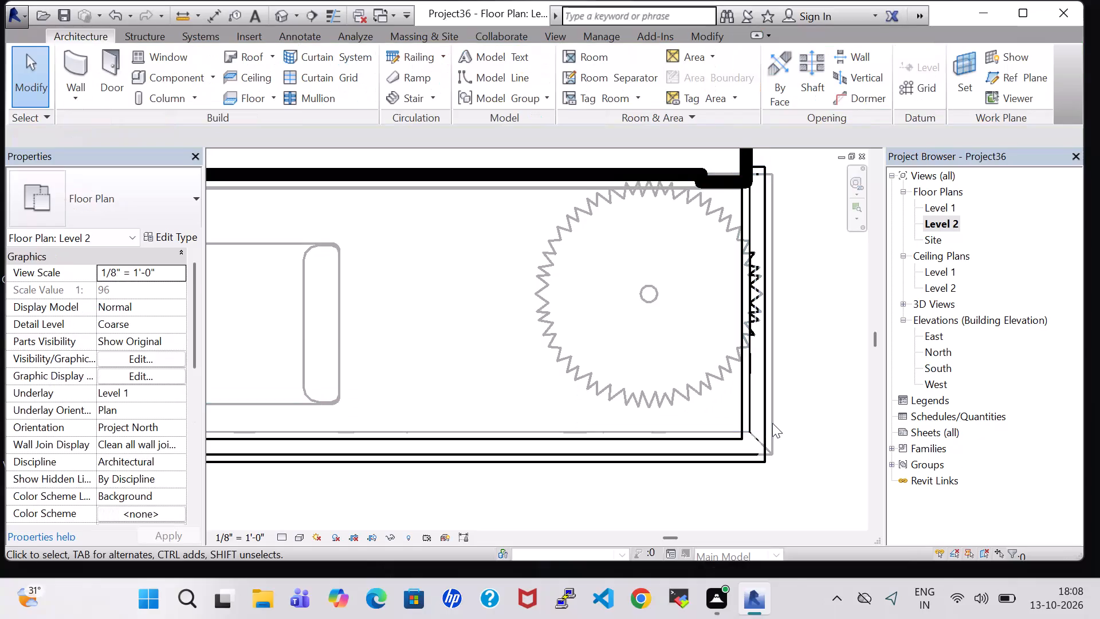
Examine the house front, terrace railings and parking area in 3D without the Level 2 slab, from several angles.
click(276, 11)
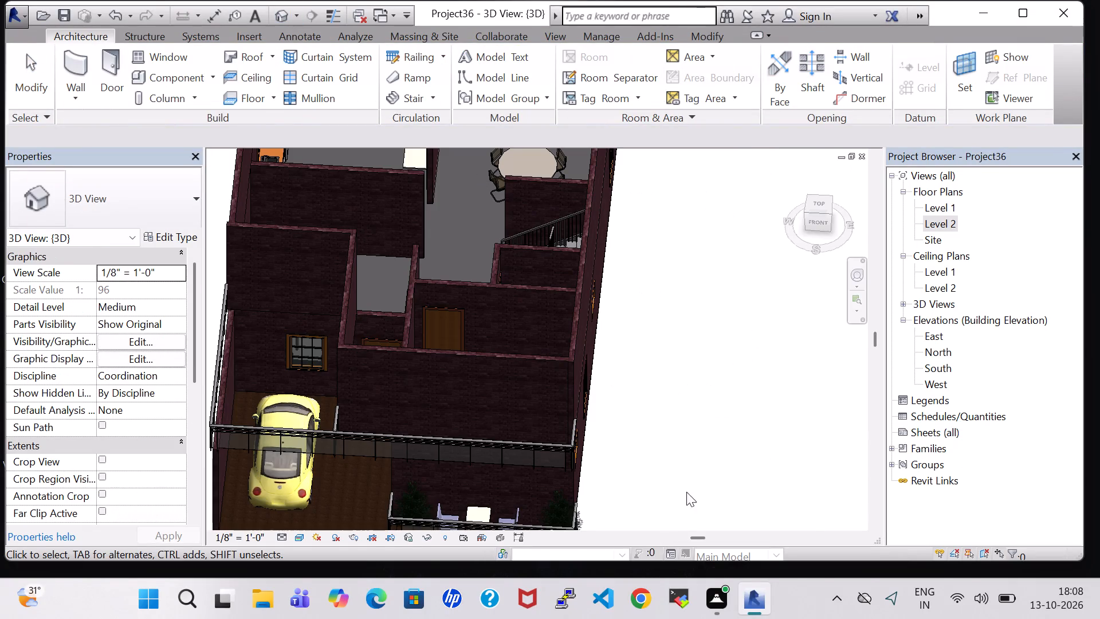
middle_drag(666, 487, 657, 370)
scroll(666, 487, up, 1)
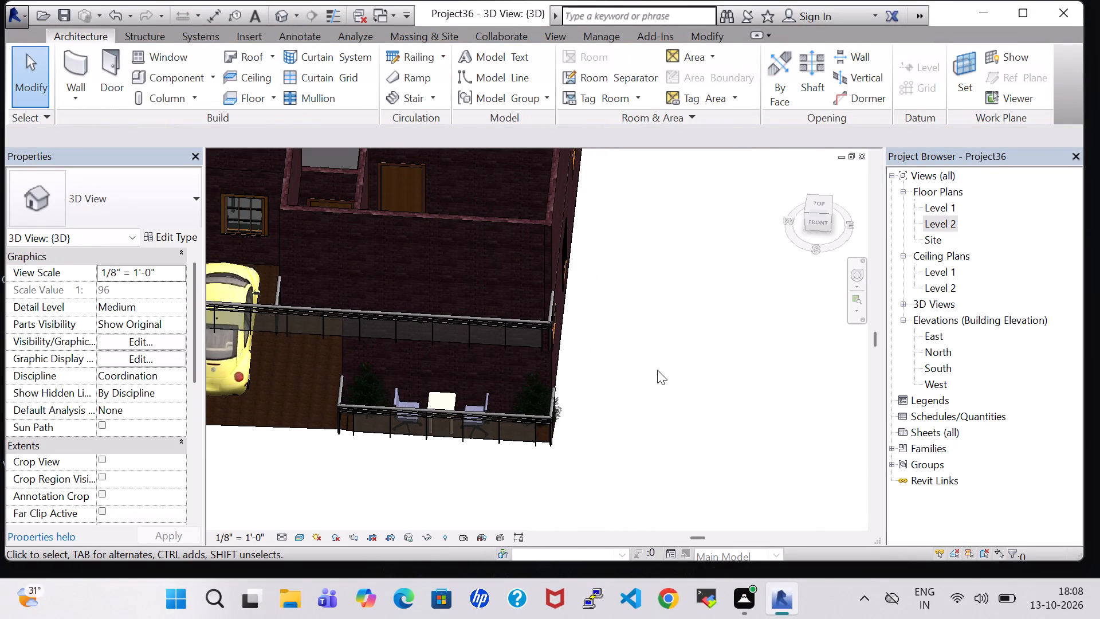
shift+middle_drag(657, 402, 661, 267)
shift+middle_drag(661, 252, 661, 244)
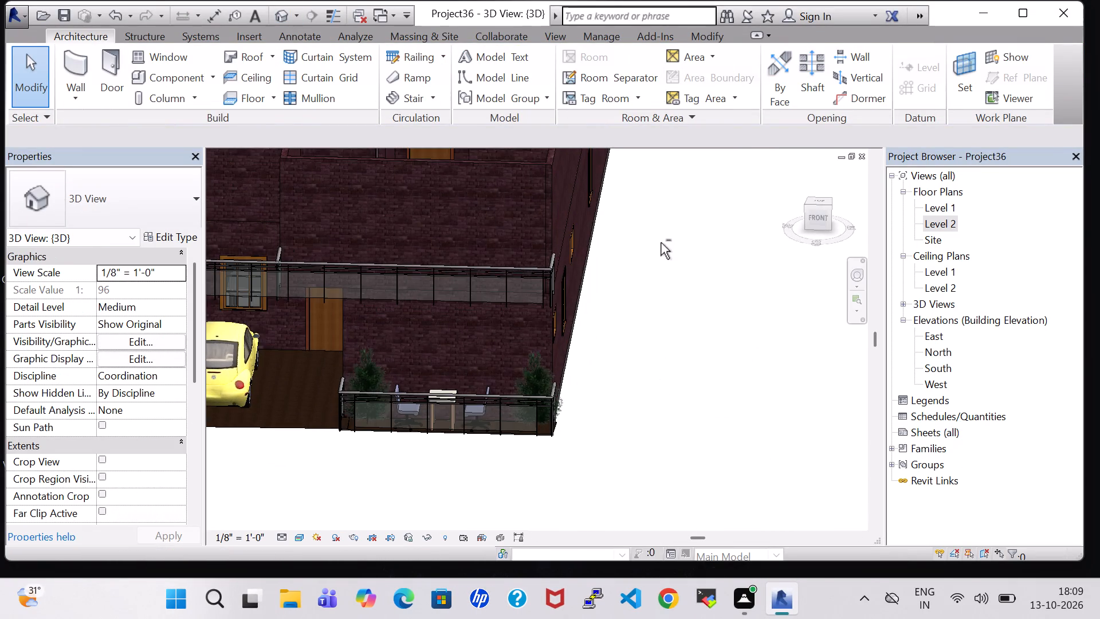
middle_drag(651, 399, 574, 401)
shift+scroll(651, 399, up, 1)
shift+middle_drag(562, 449, 572, 450)
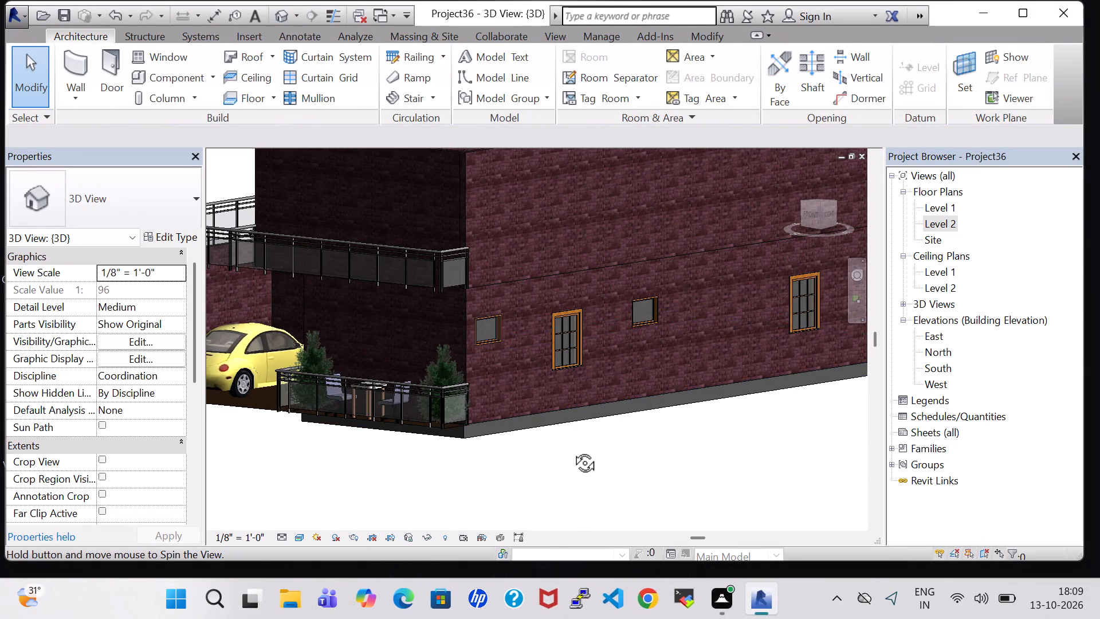
shift+middle_drag(572, 450, 708, 465)
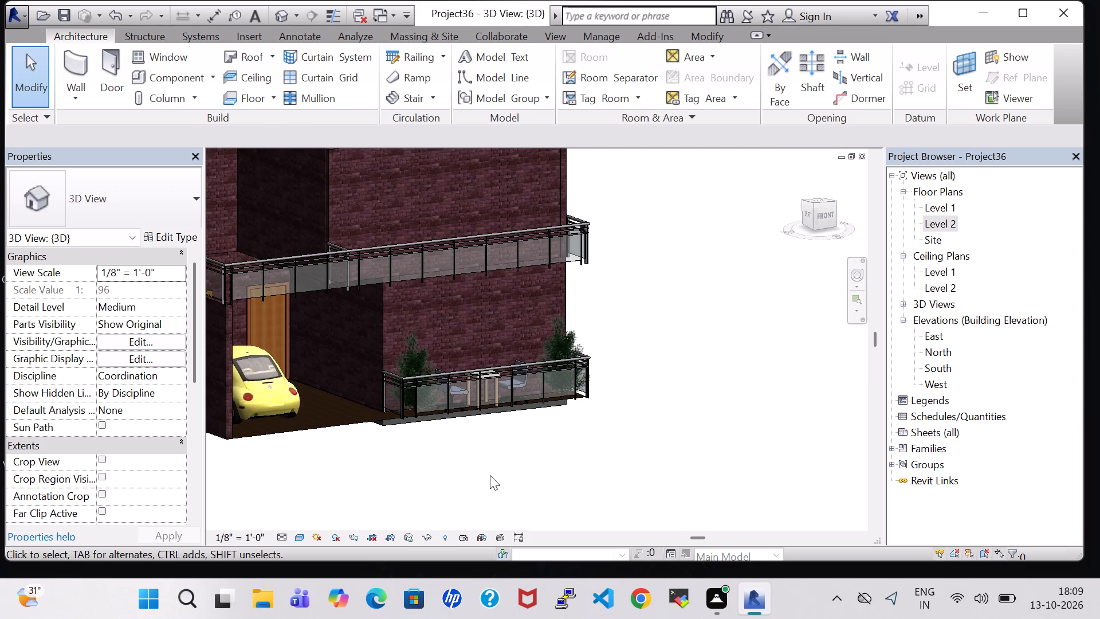
shift+middle_drag(490, 475, 525, 477)
shift+middle_drag(631, 450, 518, 466)
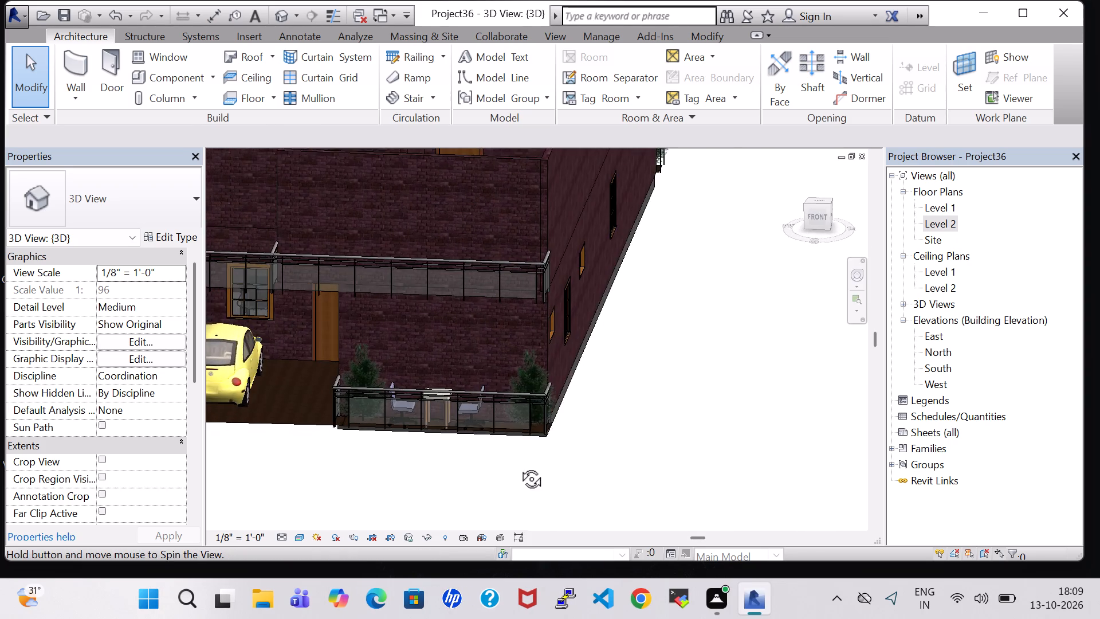
shift+middle_drag(518, 466, 537, 522)
shift+middle_drag(710, 323, 718, 371)
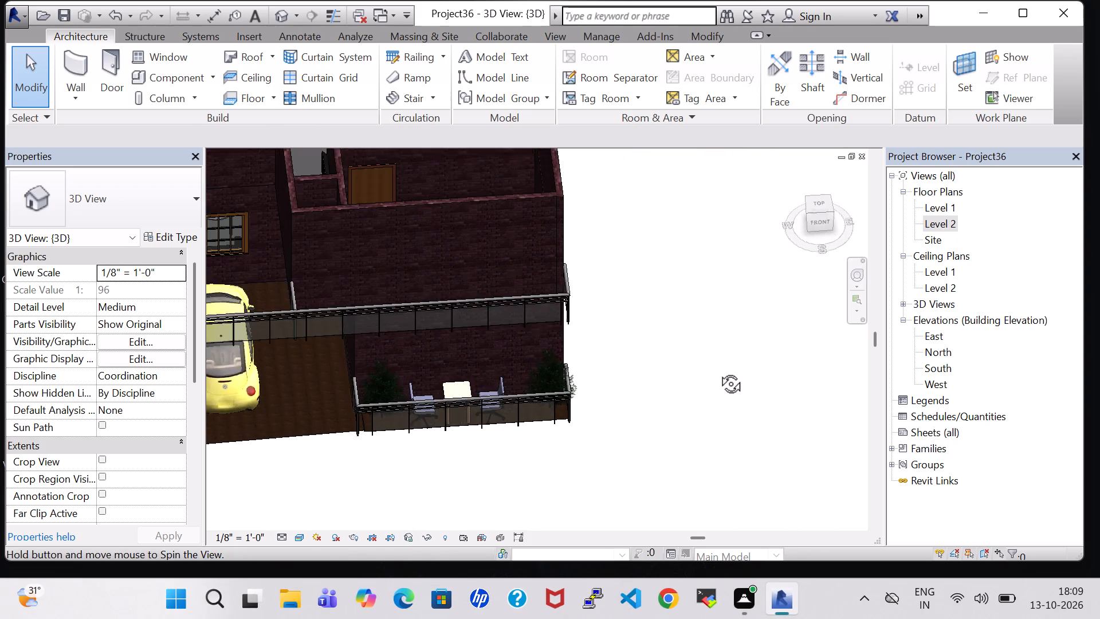
shift+middle_drag(718, 371, 717, 468)
middle_drag(318, 445, 419, 442)
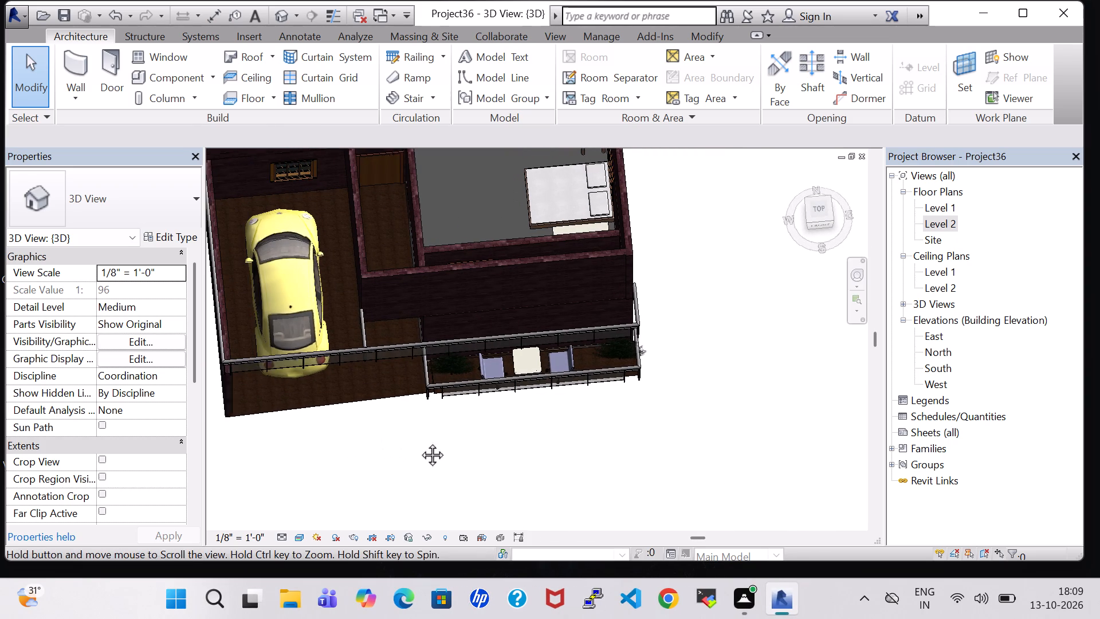
middle_drag(419, 442, 497, 439)
middle_drag(496, 446, 482, 349)
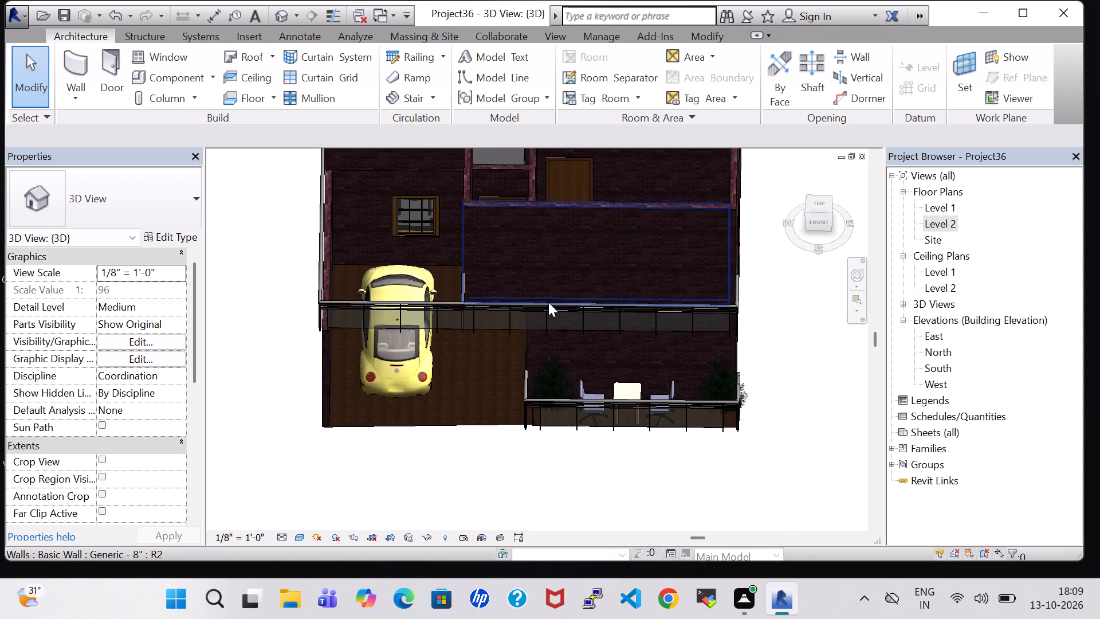
Change the Level 1 floor plan's visual style so that surfaces are filled with their colours.
double_click(939, 209)
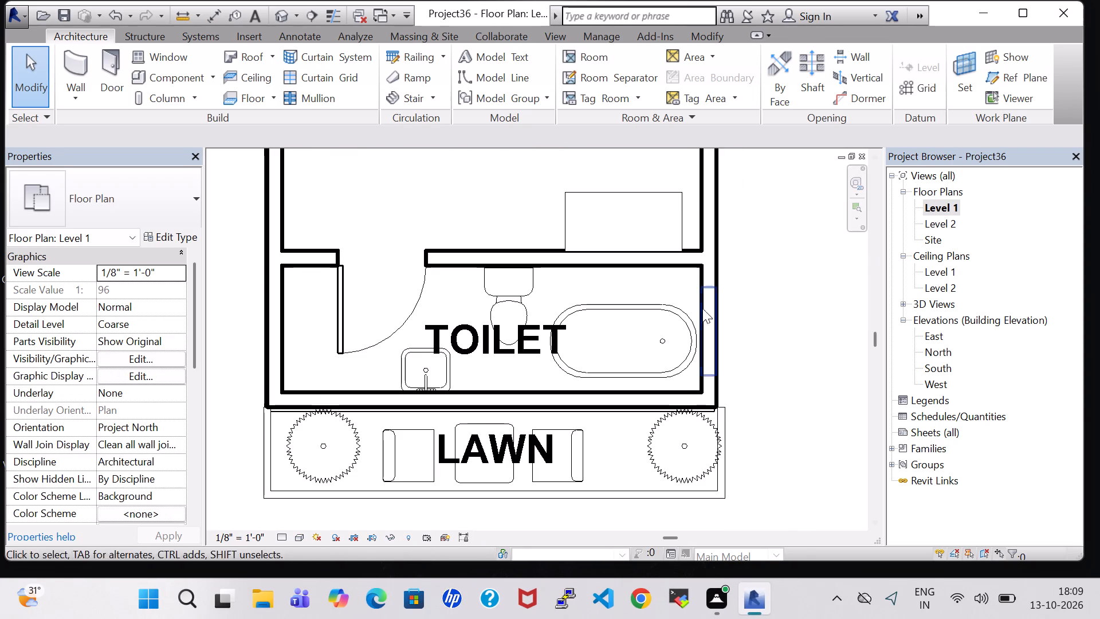
scroll(667, 331, down, 3)
middle_drag(336, 452, 481, 447)
scroll(483, 439, up, 1)
scroll(483, 427, down, 2)
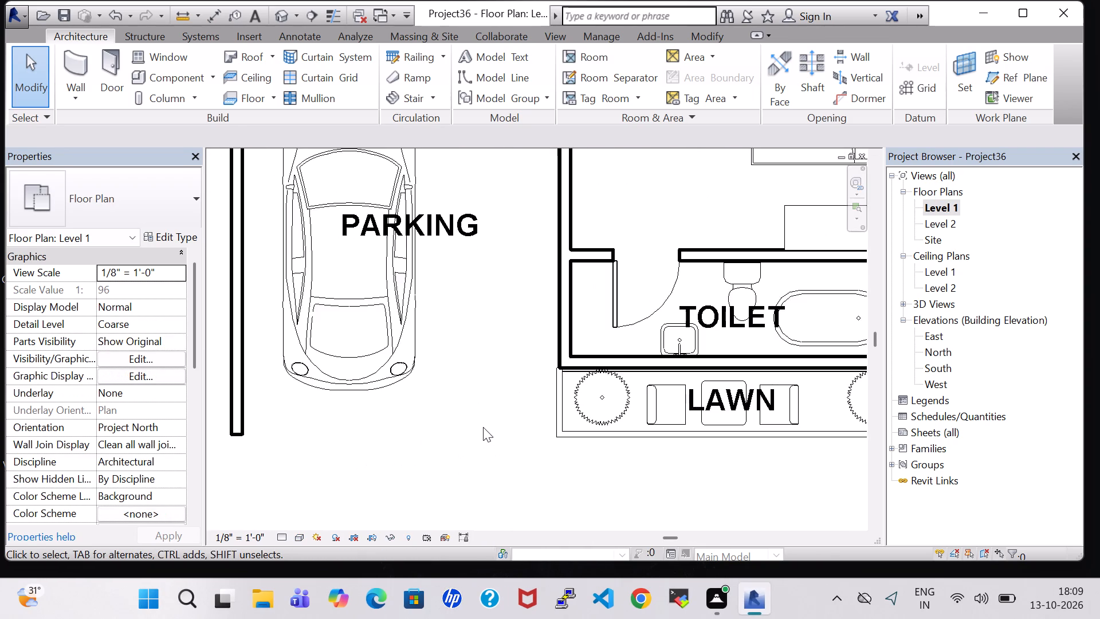
scroll(483, 427, down, 5)
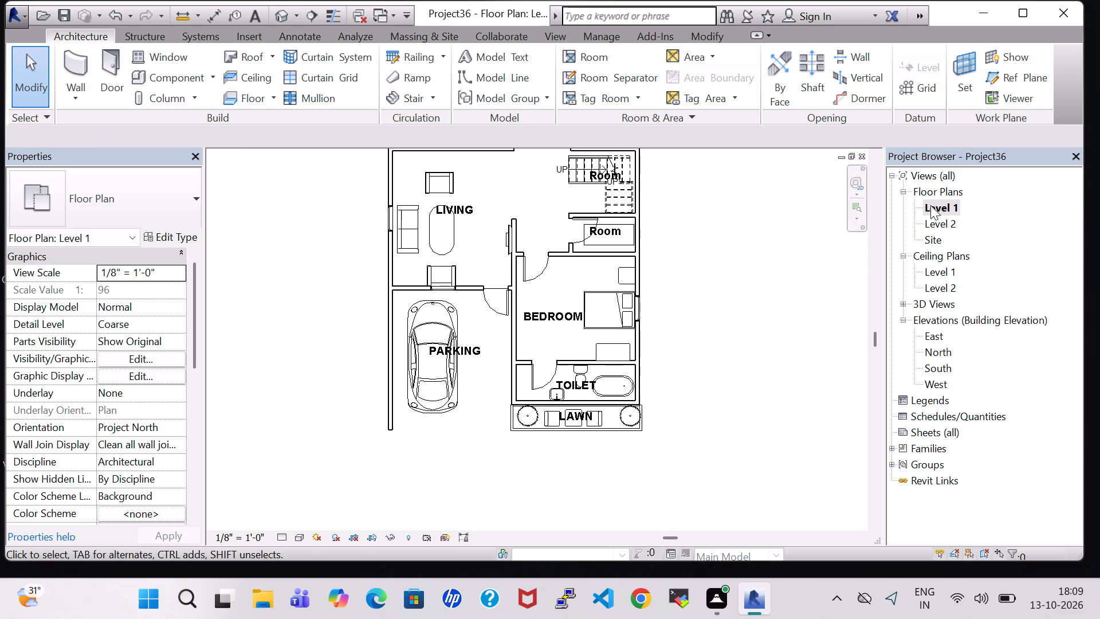
click(293, 539)
click(331, 506)
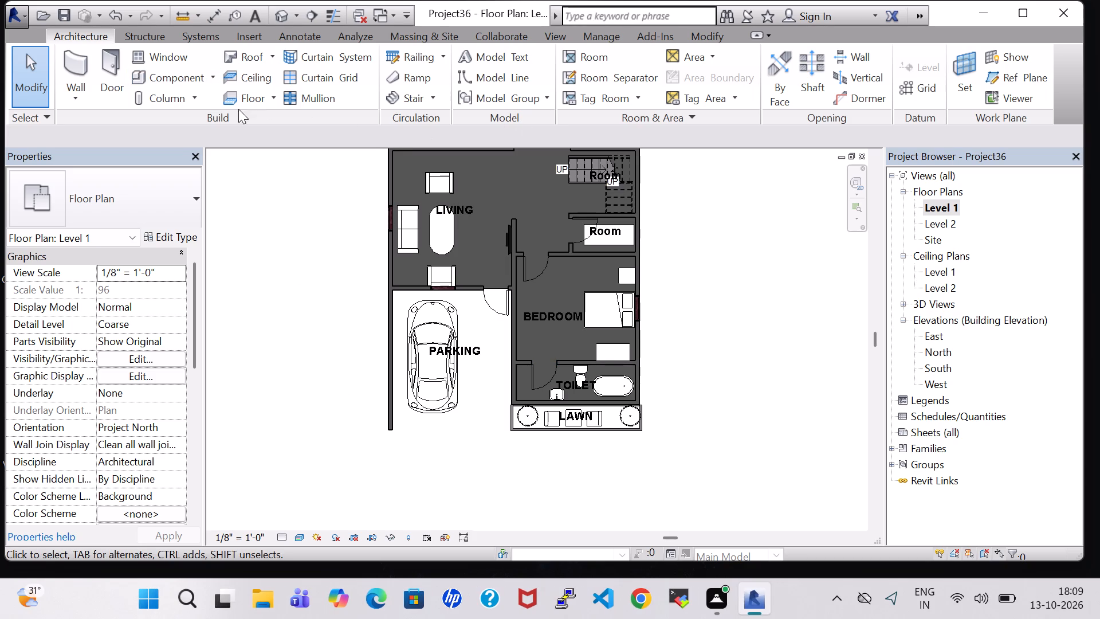
Create a Generic - 12" floor on Level 1 over the parking area, about 14'-3" by 16'-6 3/4", and inspect it in 3D.
click(244, 92)
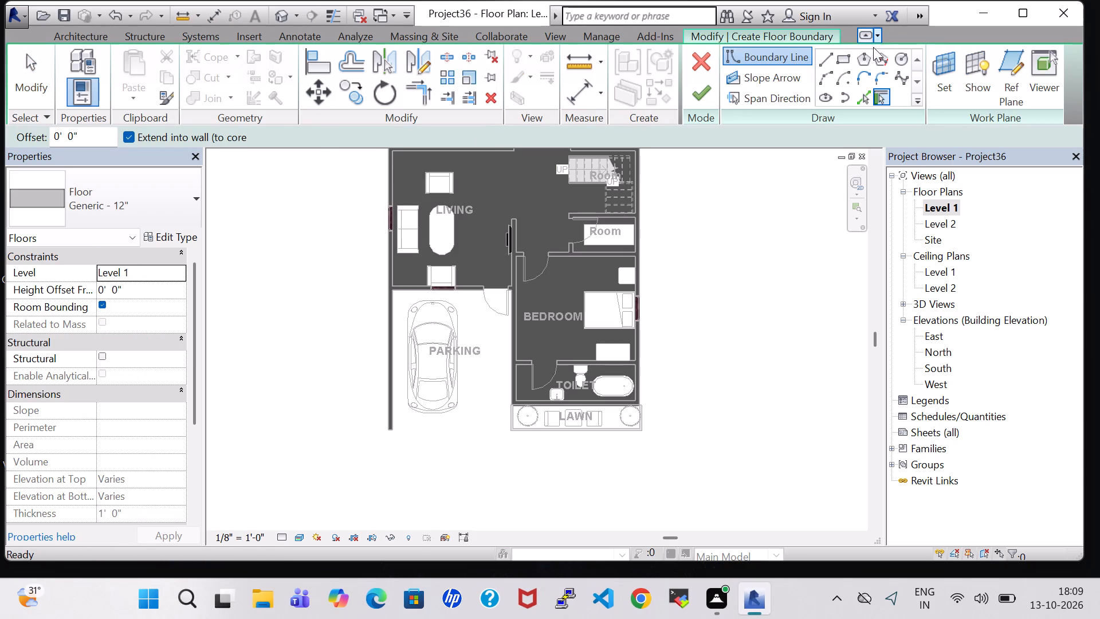
click(851, 63)
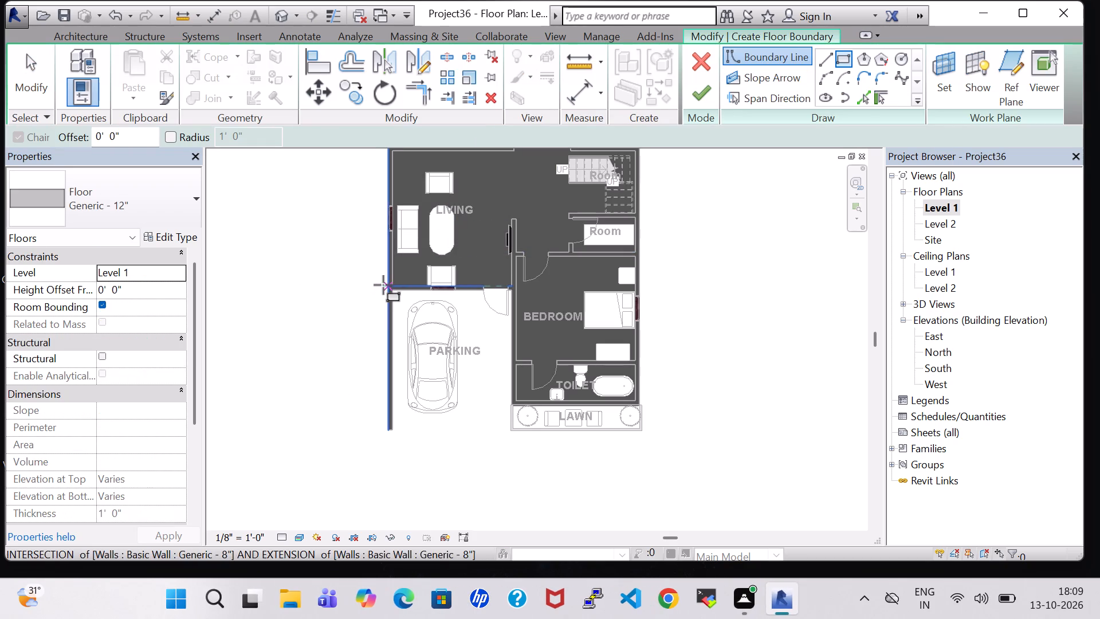
click(392, 289)
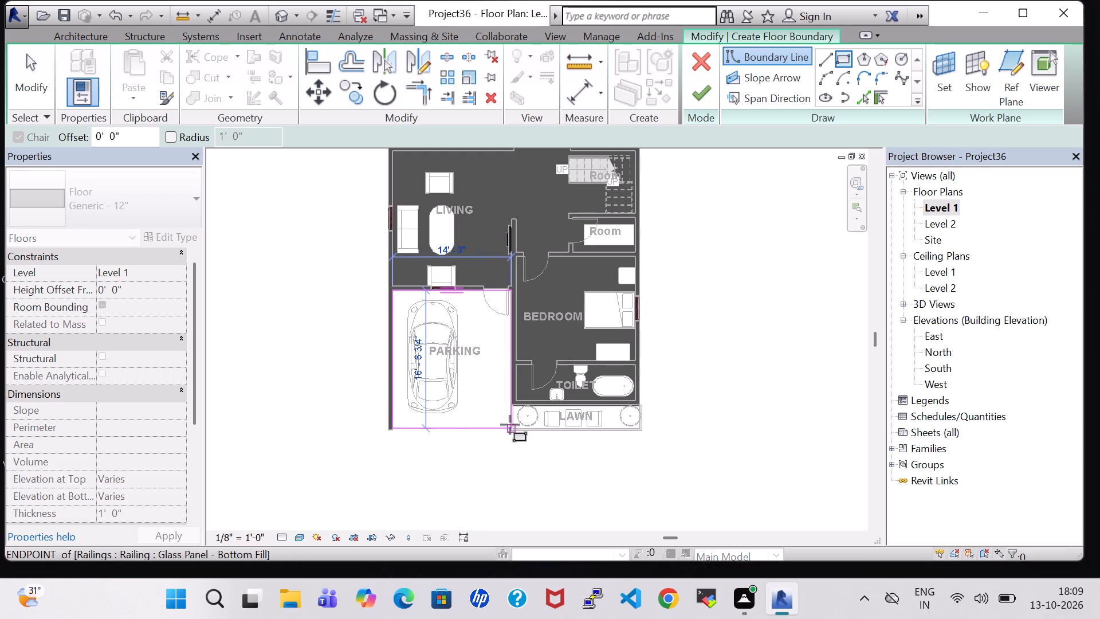
click(510, 425)
click(697, 100)
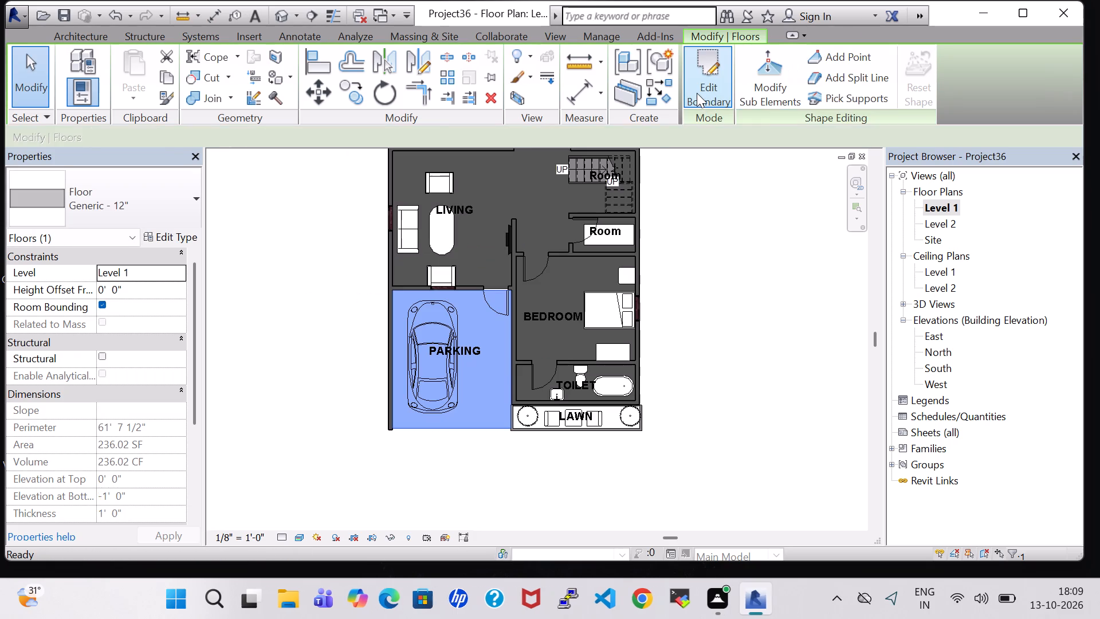
click(280, 15)
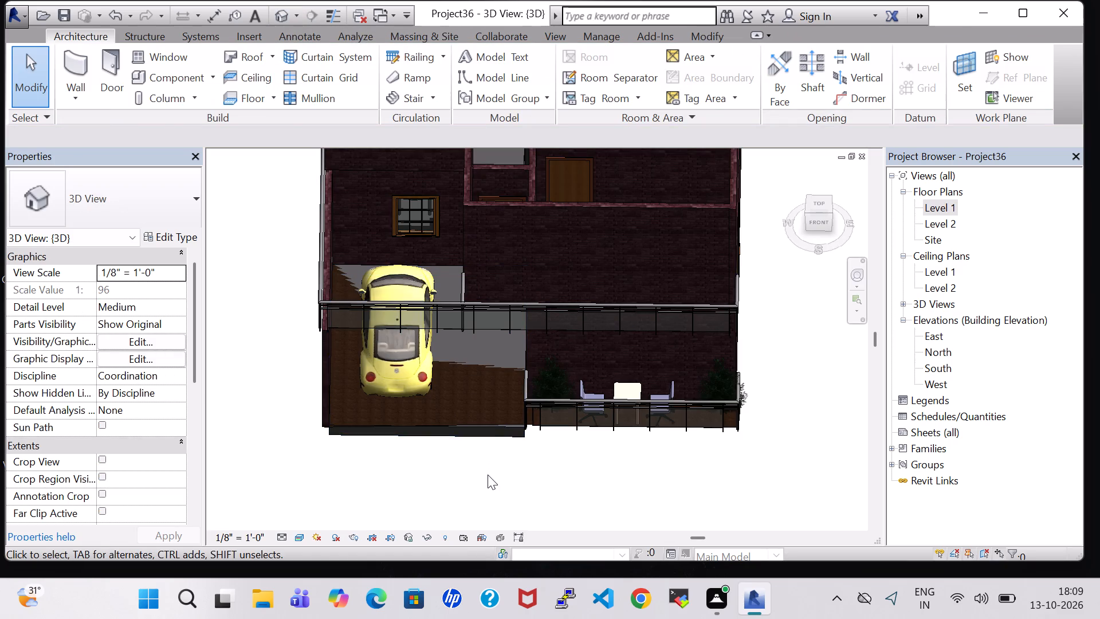
shift+middle_drag(488, 483, 498, 338)
shift+middle_drag(489, 414, 478, 512)
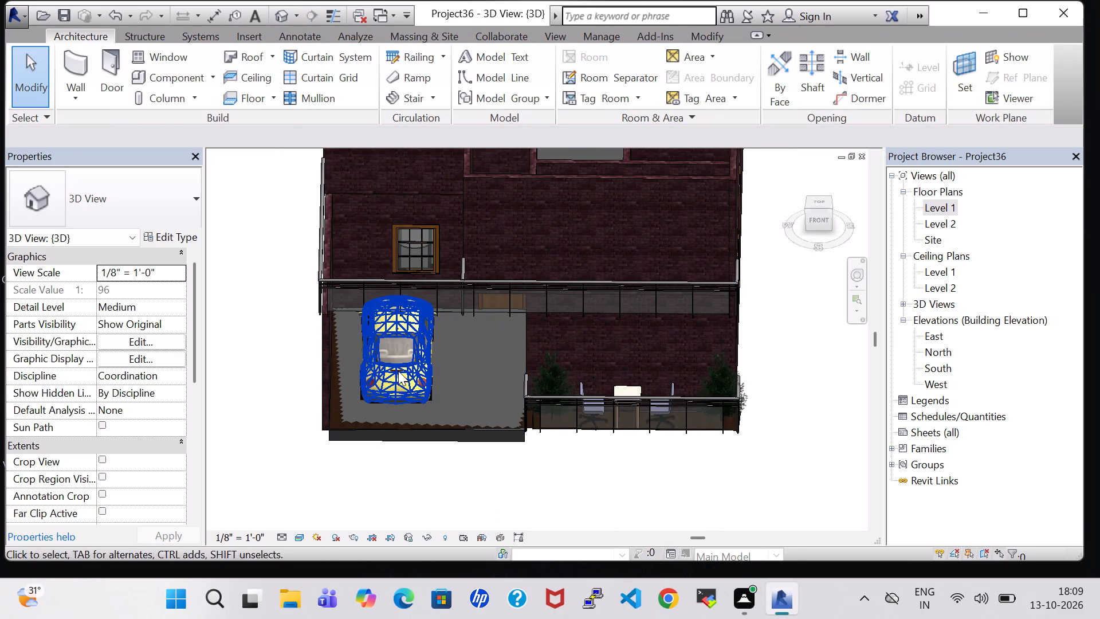
shift+middle_drag(419, 252, 434, 383)
Change the Level 2 floor plan's visual style so that surfaces are filled with their colours.
double_click(945, 222)
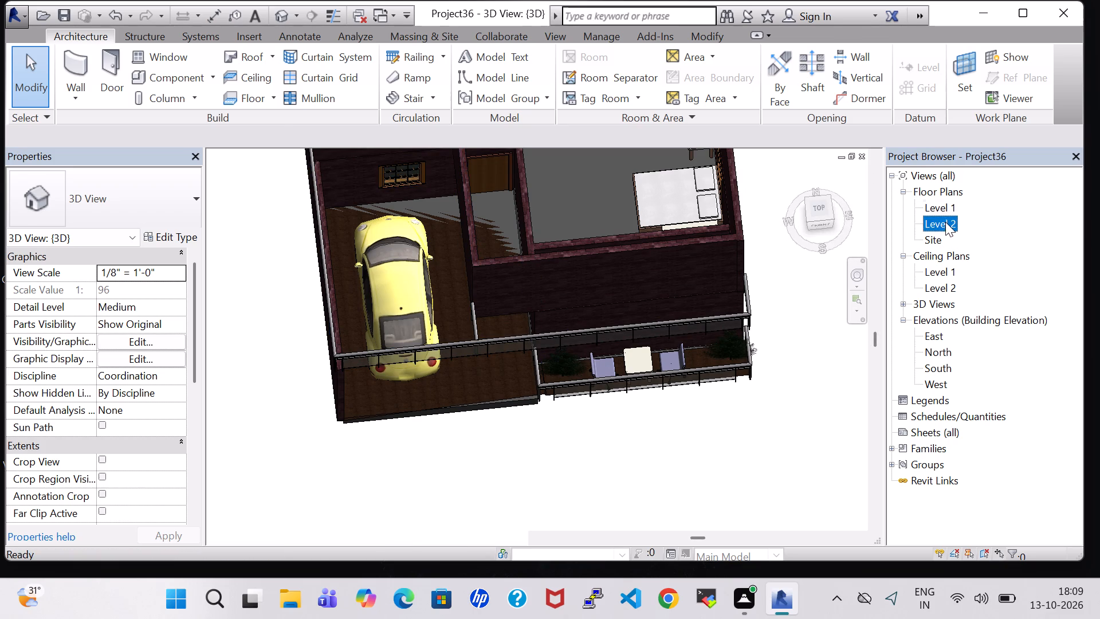
scroll(490, 362, down, 11)
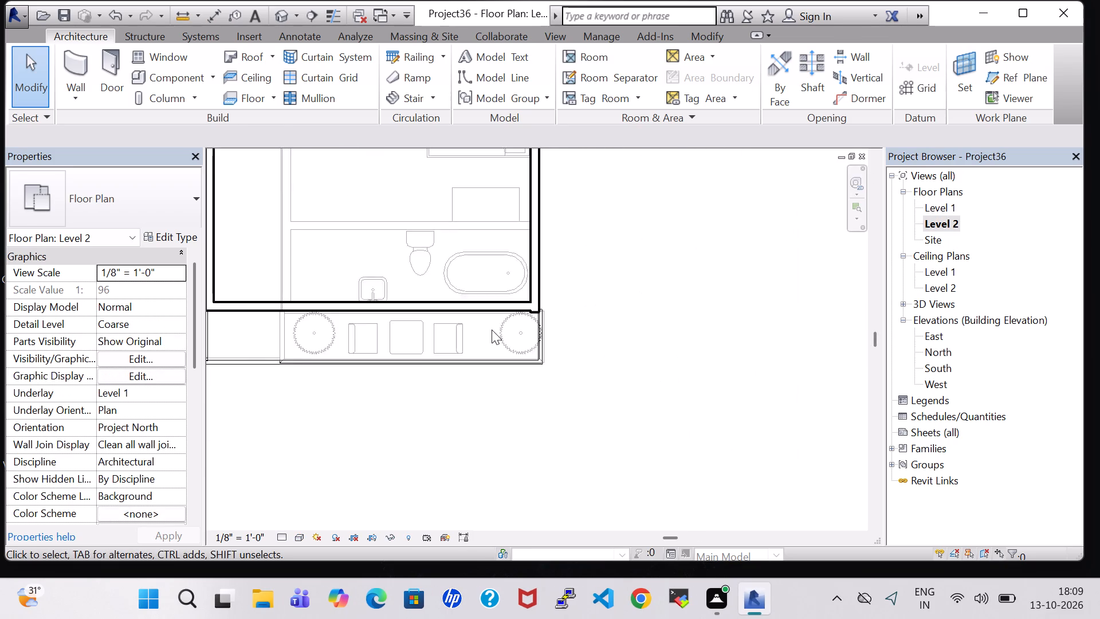
scroll(492, 330, down, 3)
middle_drag(344, 382, 600, 378)
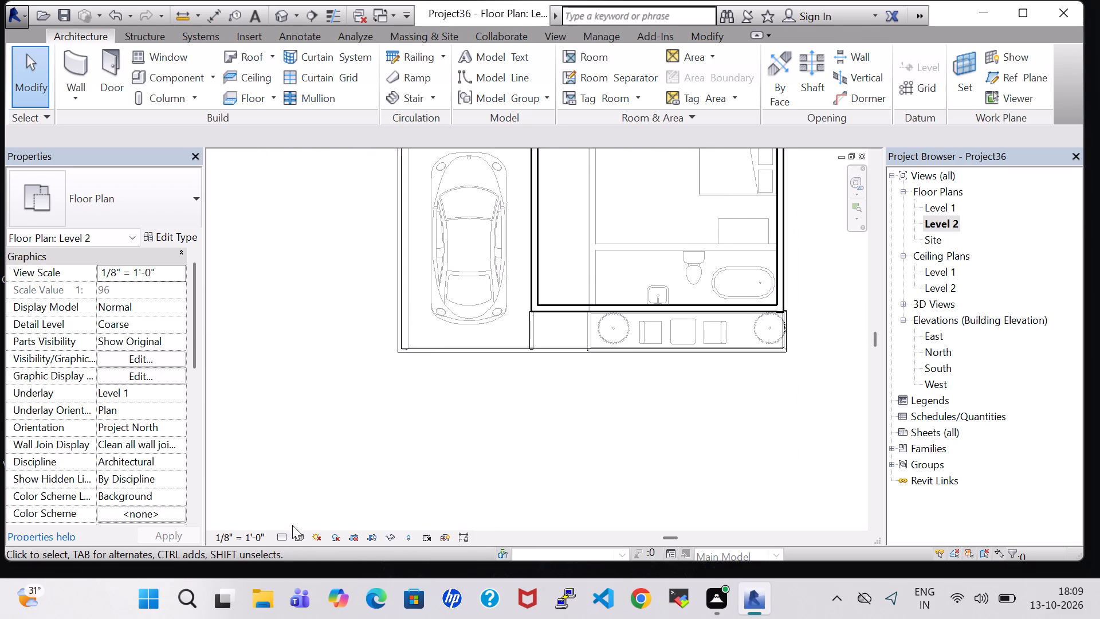
click(298, 544)
click(320, 500)
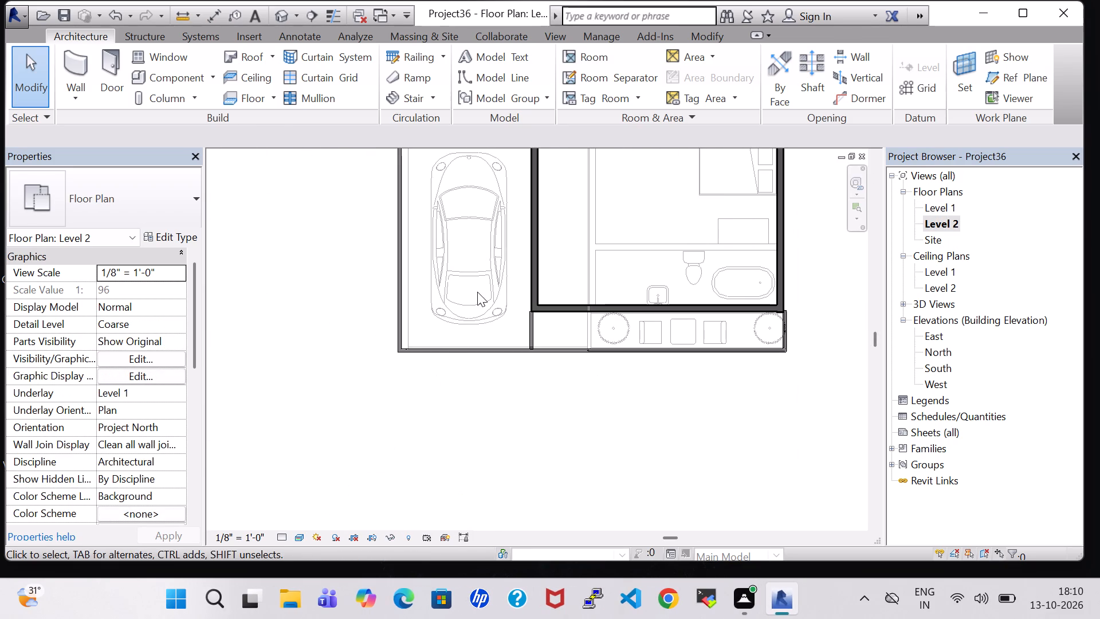
Delete the Generic - 12" floor over the parking area in the Level 1 floor plan.
middle_drag(477, 292, 405, 497)
scroll(413, 483, down, 4)
middle_drag(626, 409, 680, 265)
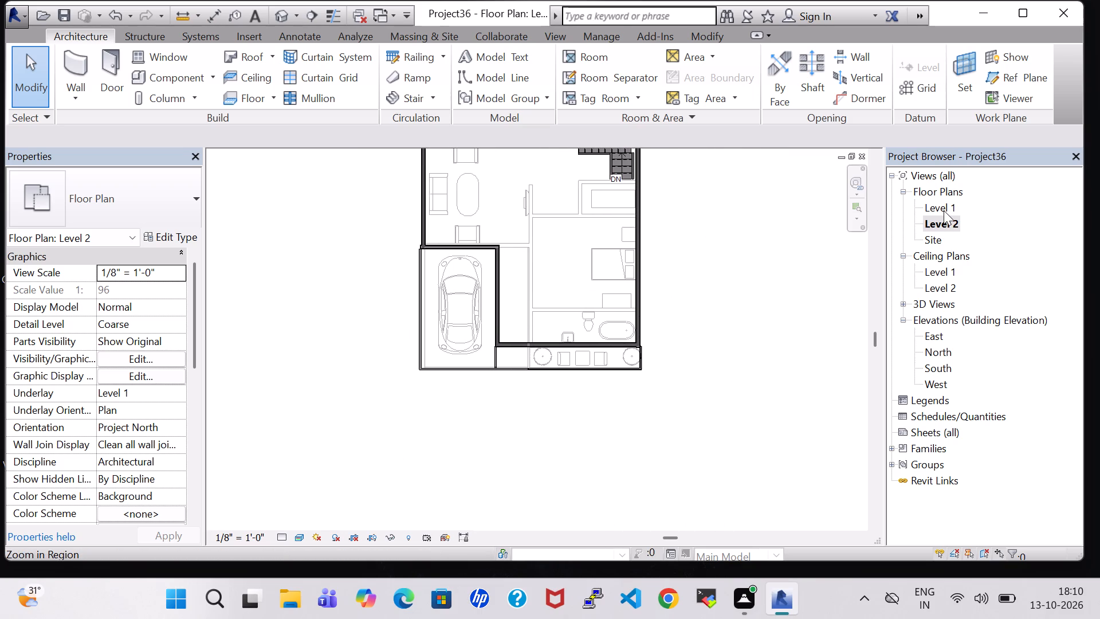
double_click(944, 210)
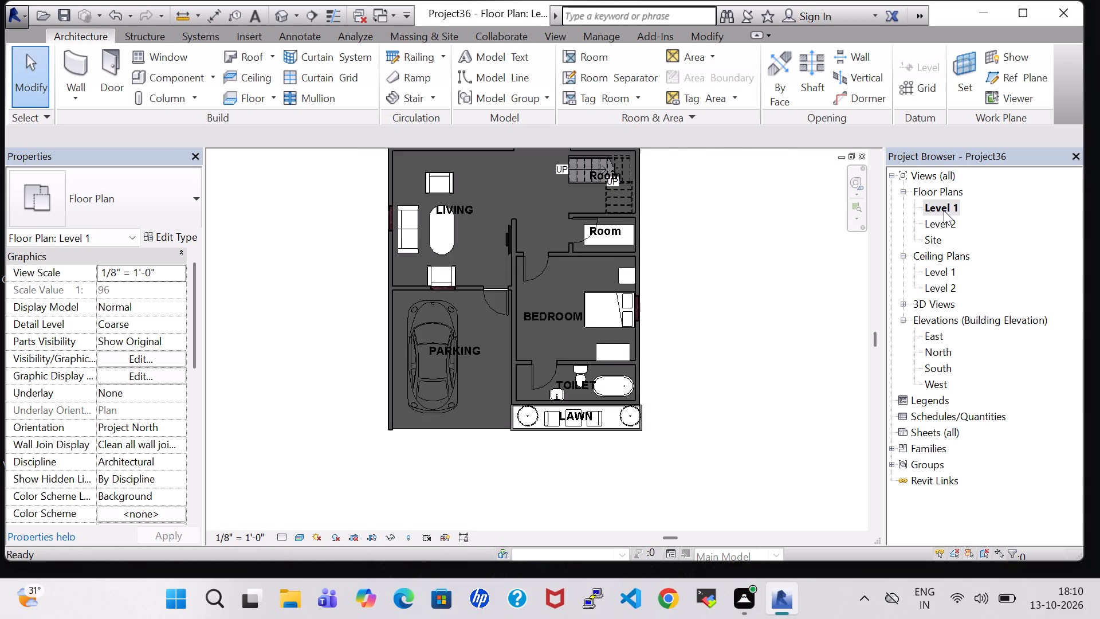
click(470, 425)
key(Delete)
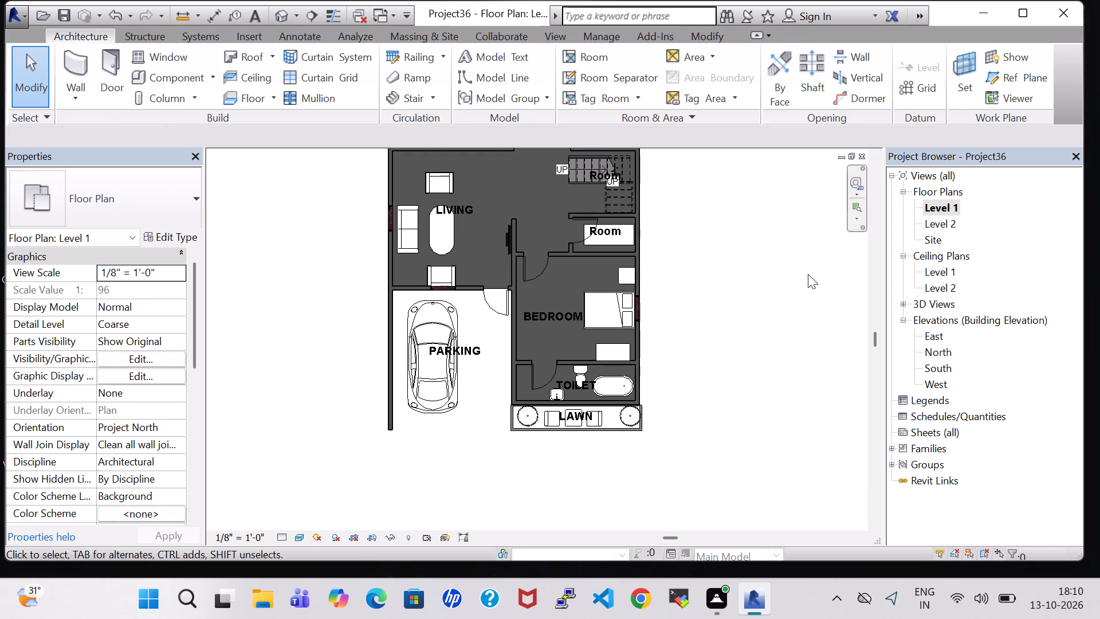
Create a rectangular Generic - 12" floor on Level 2 above the parking area, about 10'-1 1/2" by 16'-9".
double_click(945, 223)
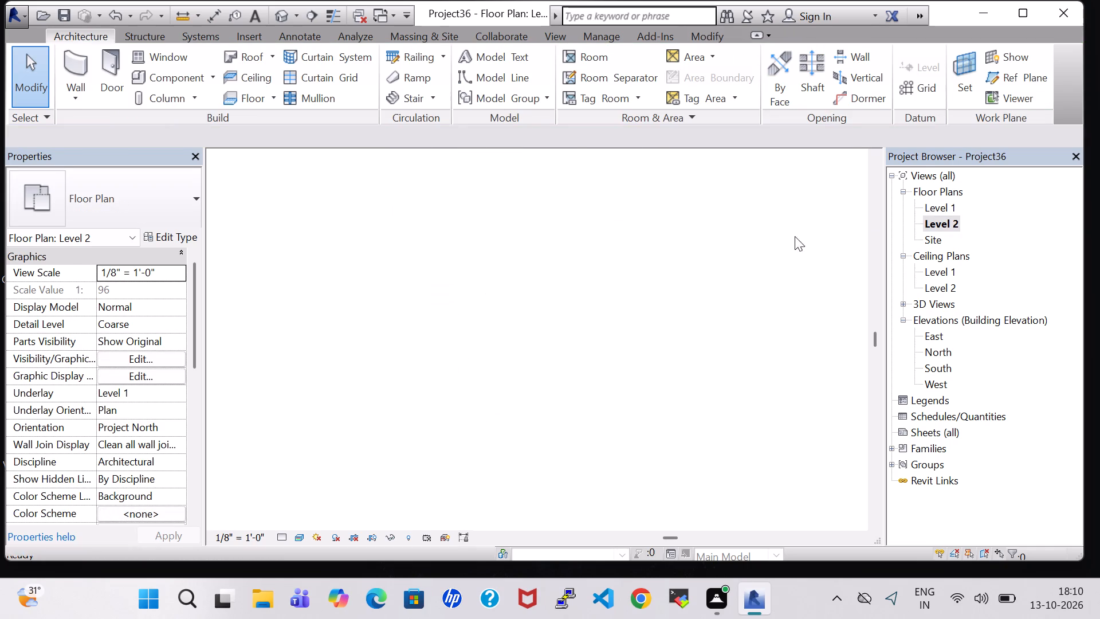
scroll(777, 240, down, 3)
middle_drag(777, 240, 704, 409)
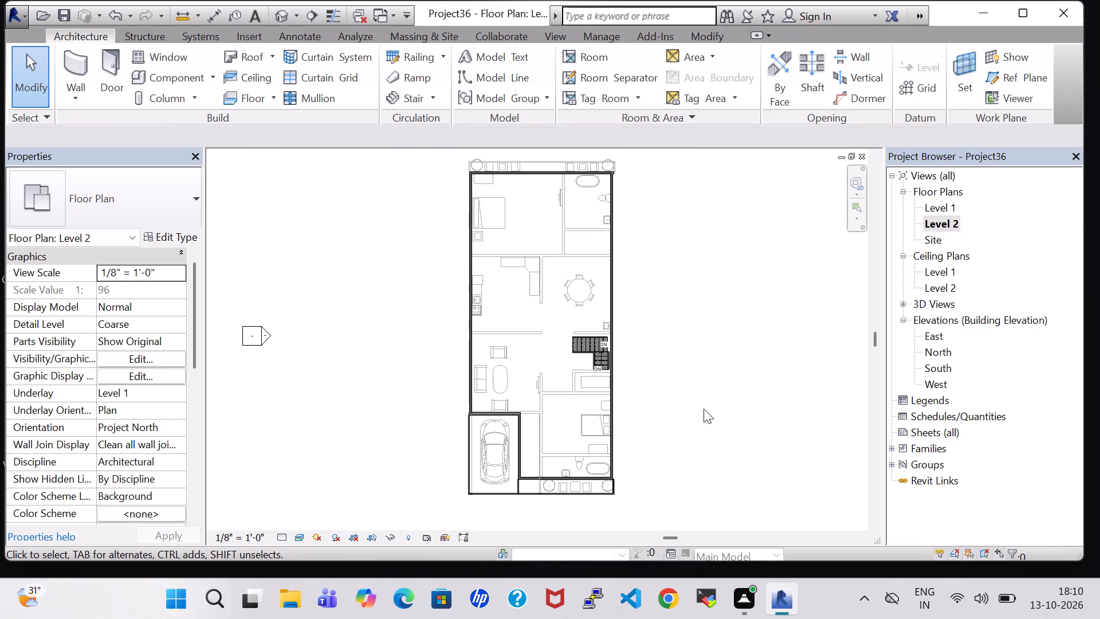
click(264, 97)
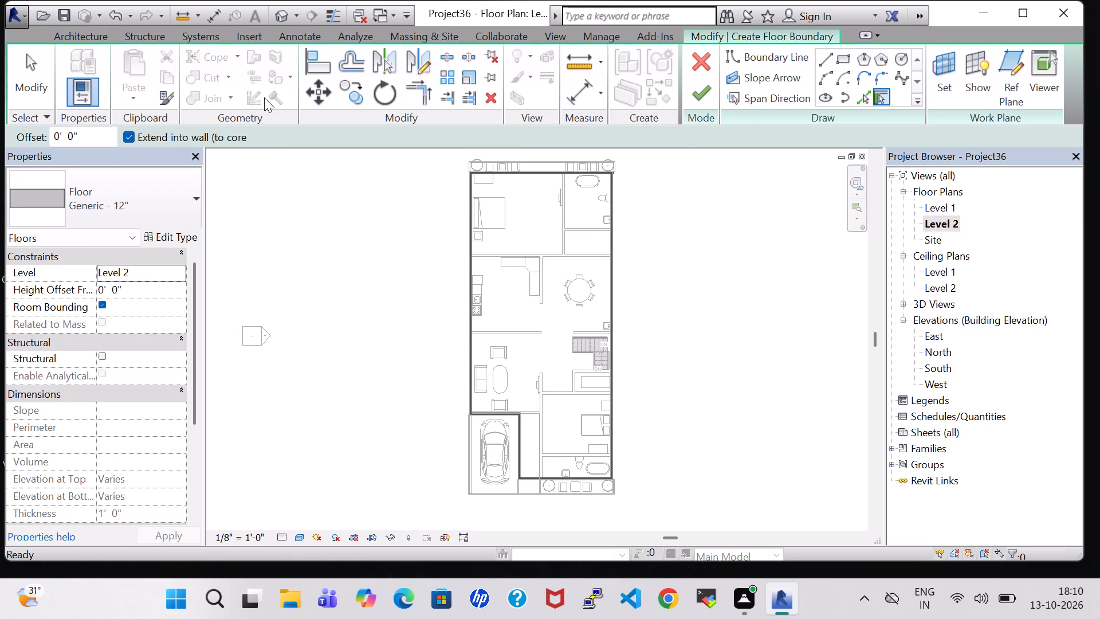
click(843, 62)
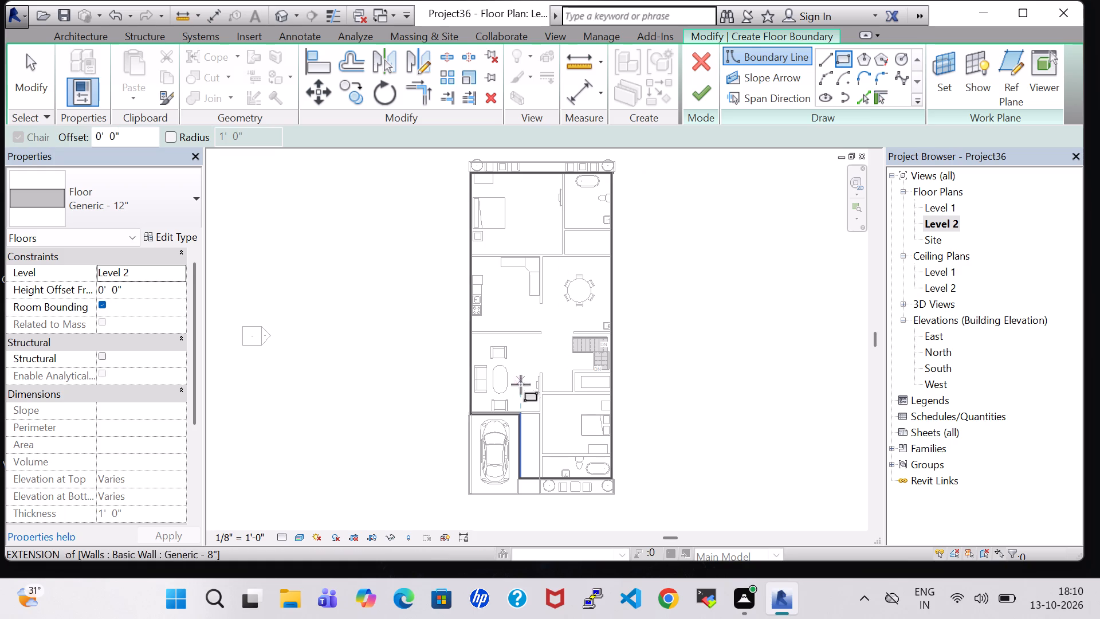
click(471, 414)
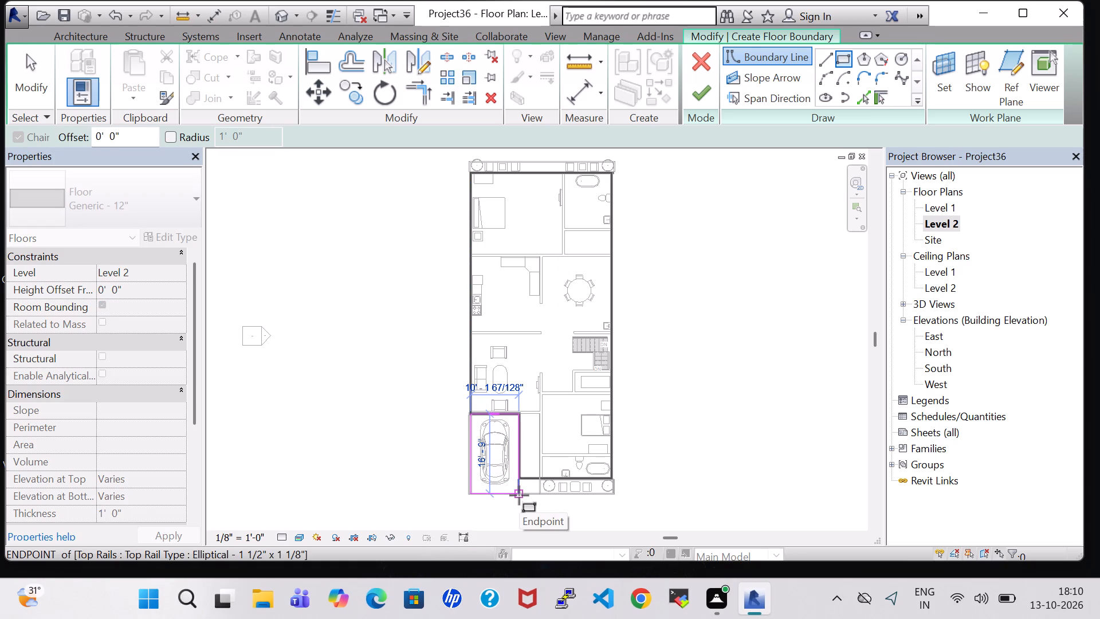
click(519, 495)
click(699, 96)
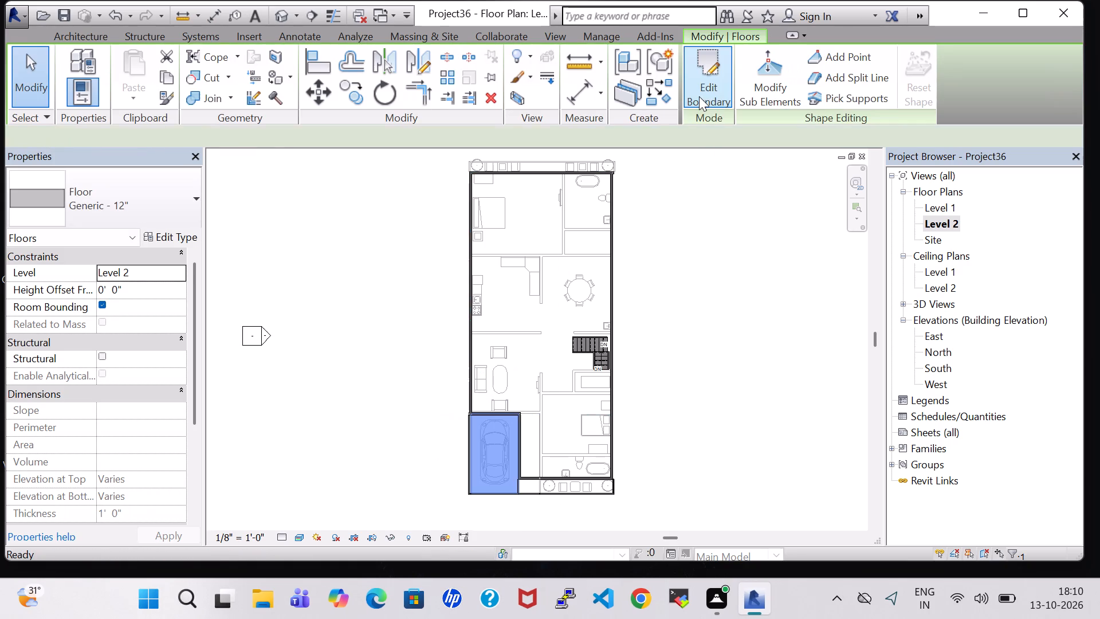
Inspect the Level 2 slab above the parking area in 3D from below and above, including the gap beside it.
click(273, 17)
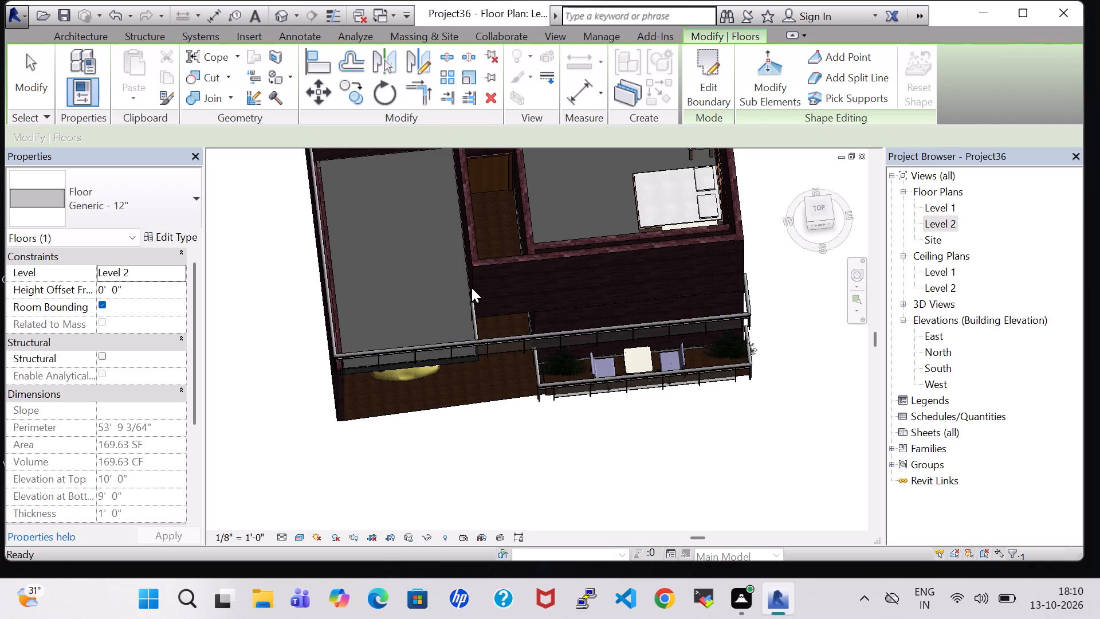
shift+middle_drag(490, 500, 480, 346)
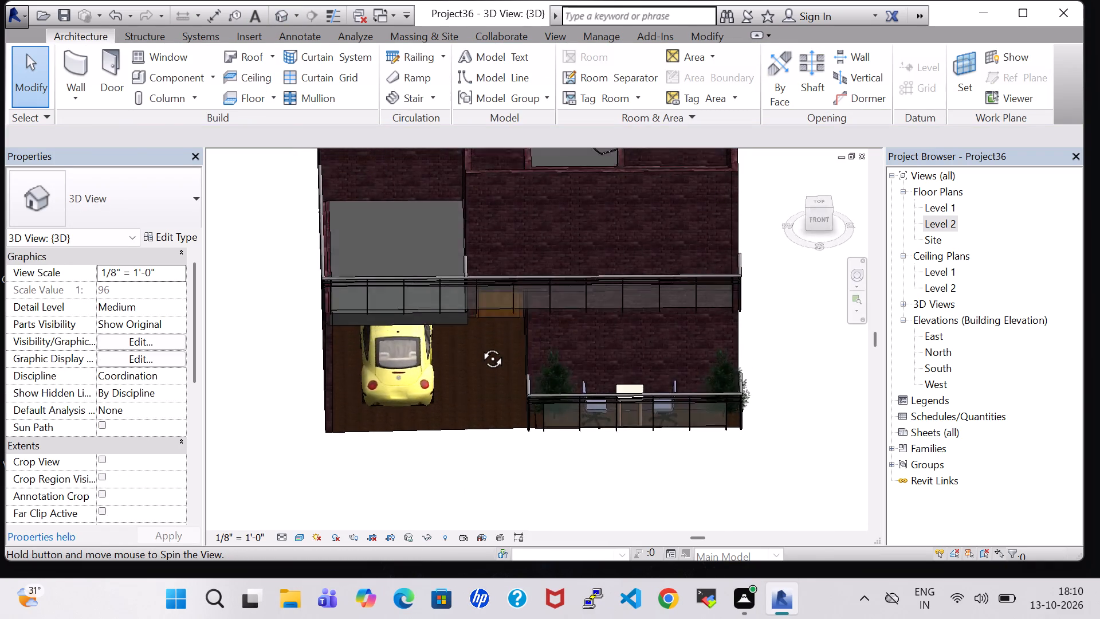
shift+middle_drag(480, 346, 485, 315)
shift+middle_click(485, 313)
shift+middle_click(486, 303)
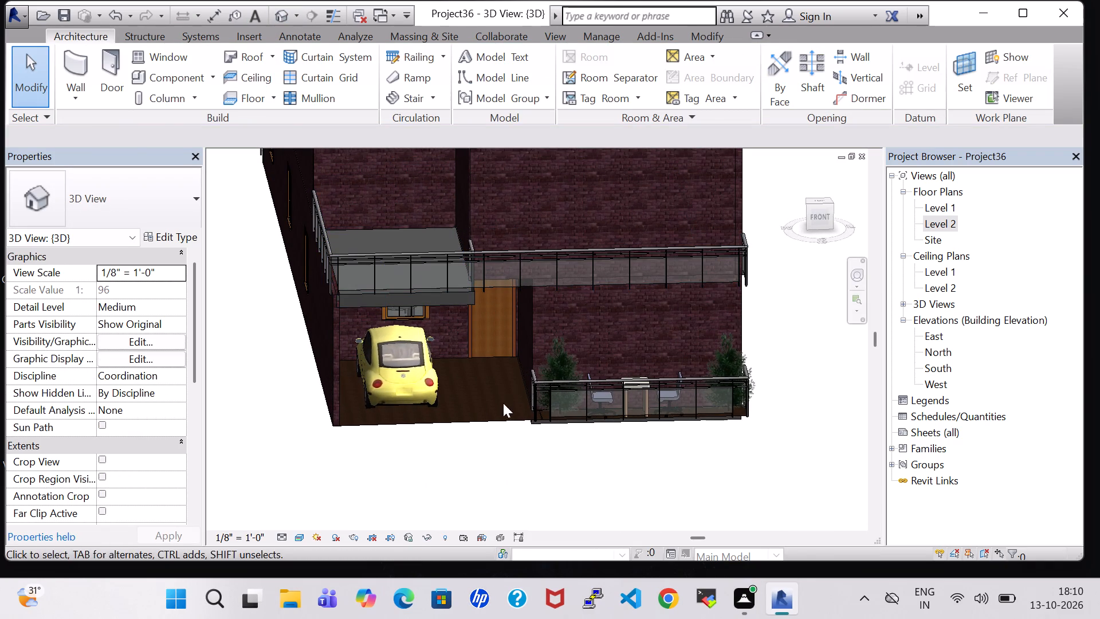
shift+middle_click(503, 404)
shift+middle_drag(457, 466, 459, 342)
shift+scroll(457, 466, up, 1)
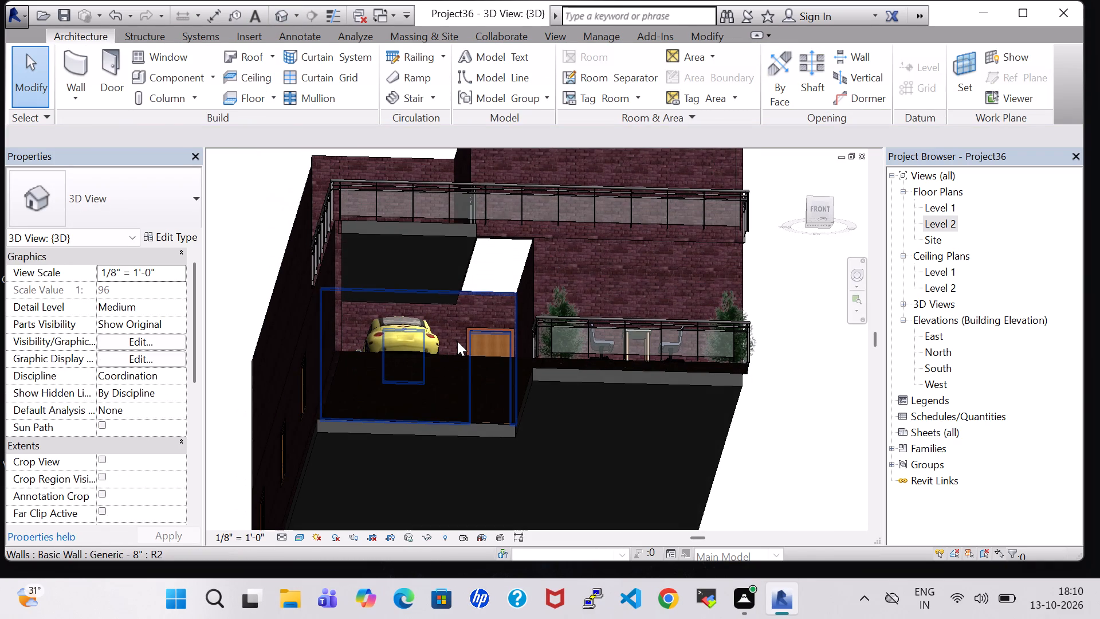
click(374, 225)
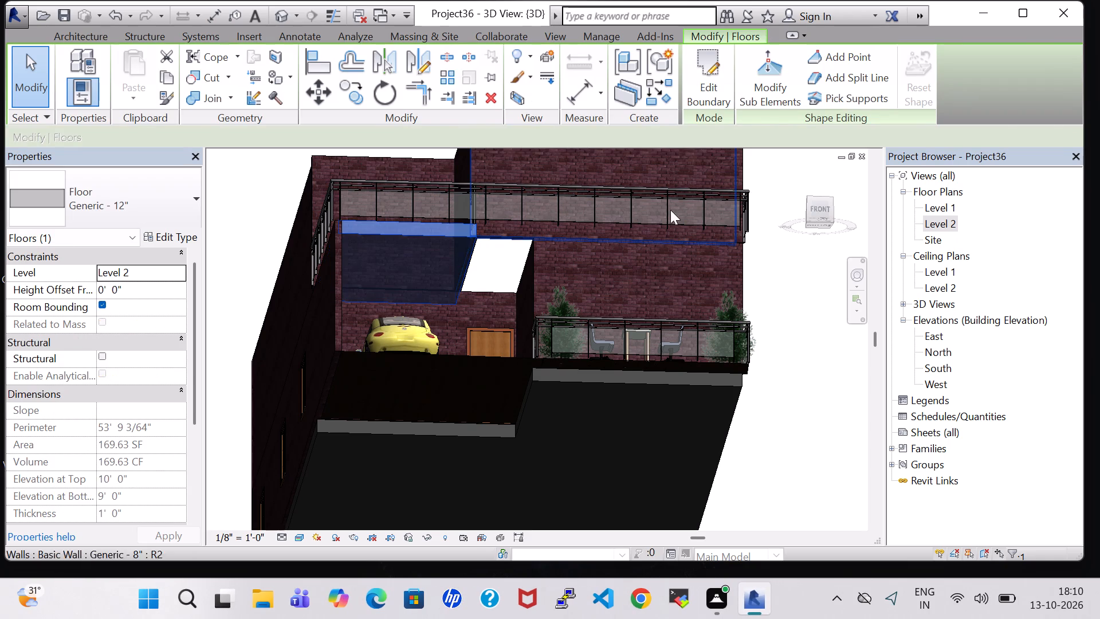
click(779, 250)
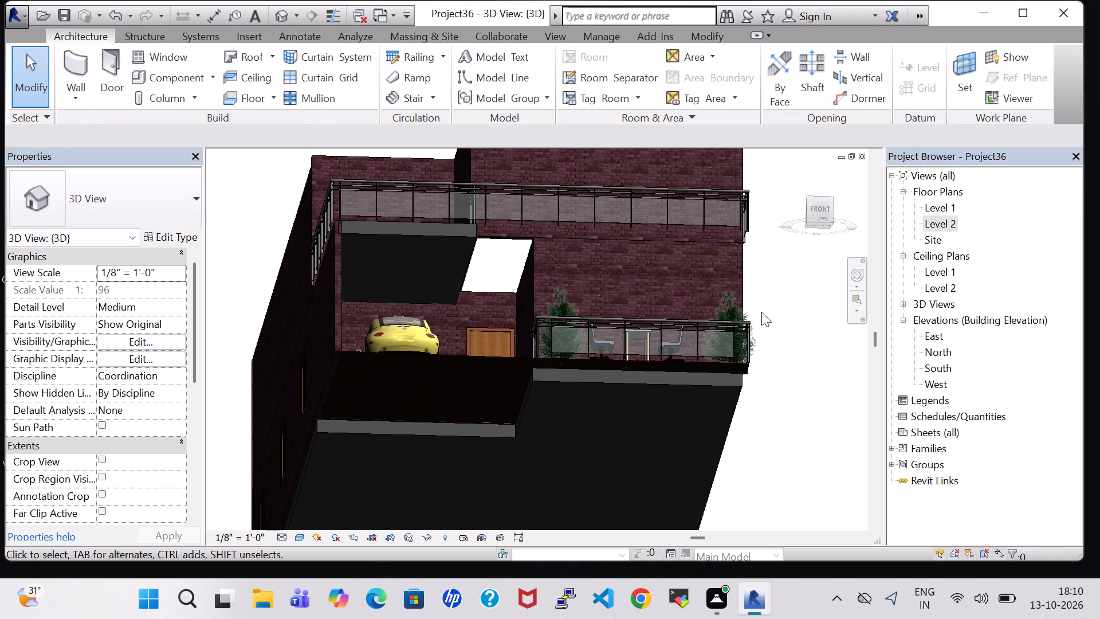
shift+middle_drag(775, 286, 741, 484)
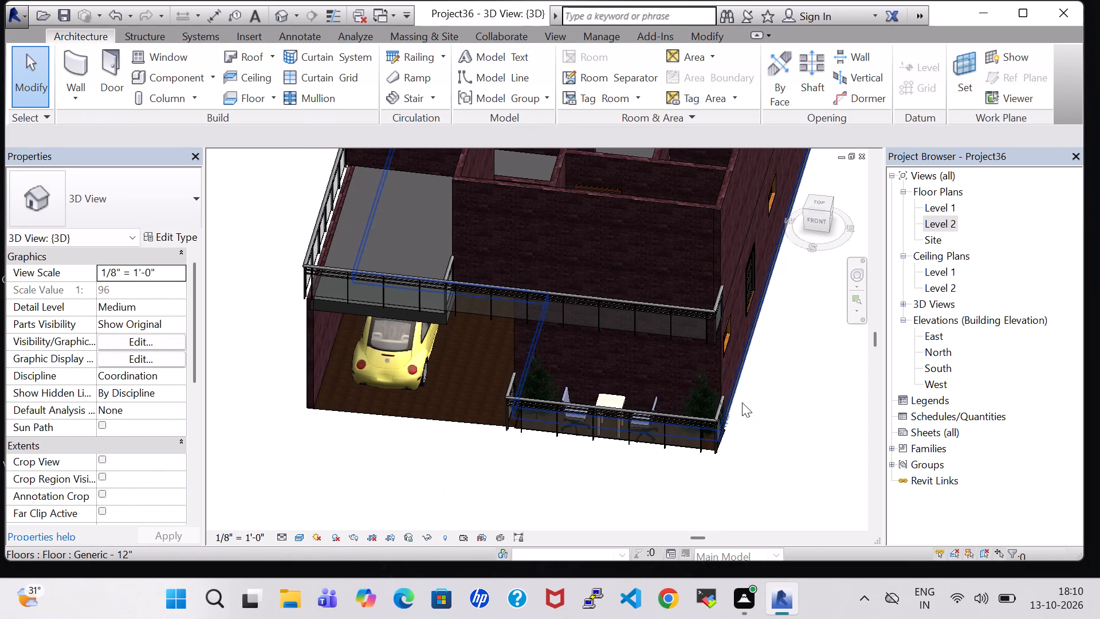
shift+middle_drag(797, 385, 777, 486)
middle_drag(781, 462, 737, 464)
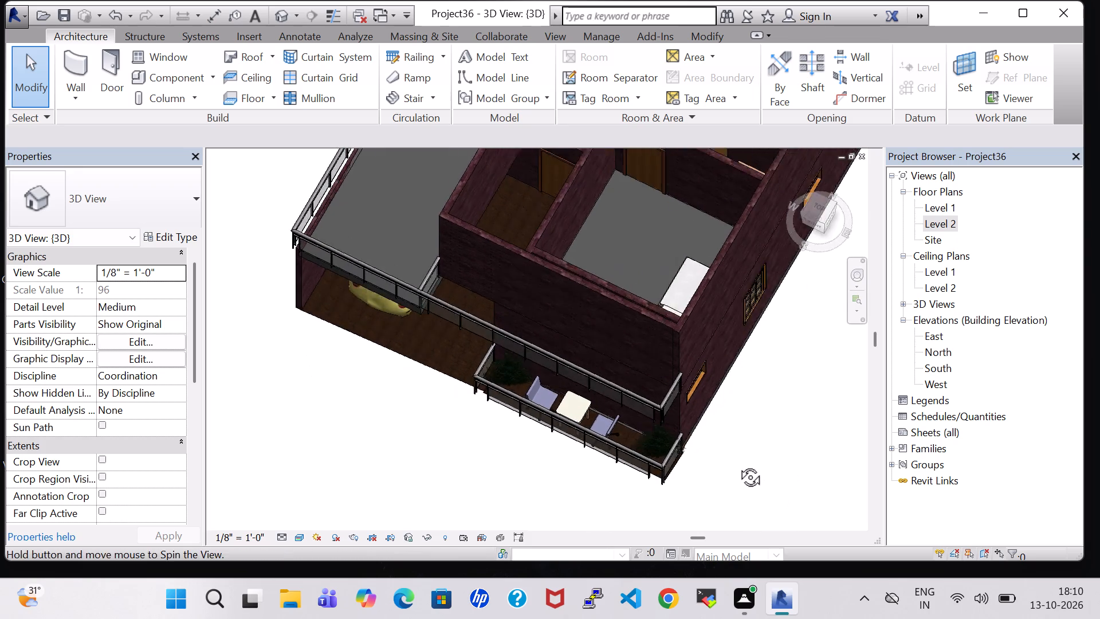
middle_drag(737, 464, 721, 468)
shift+scroll(436, 276, up, 2)
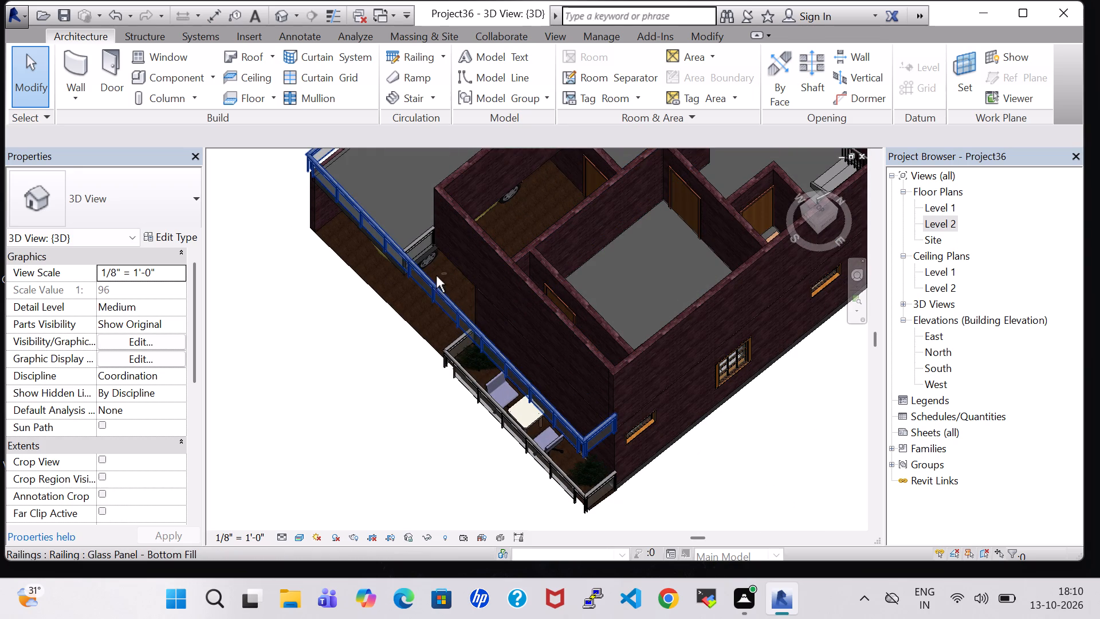
shift+scroll(436, 276, up, 11)
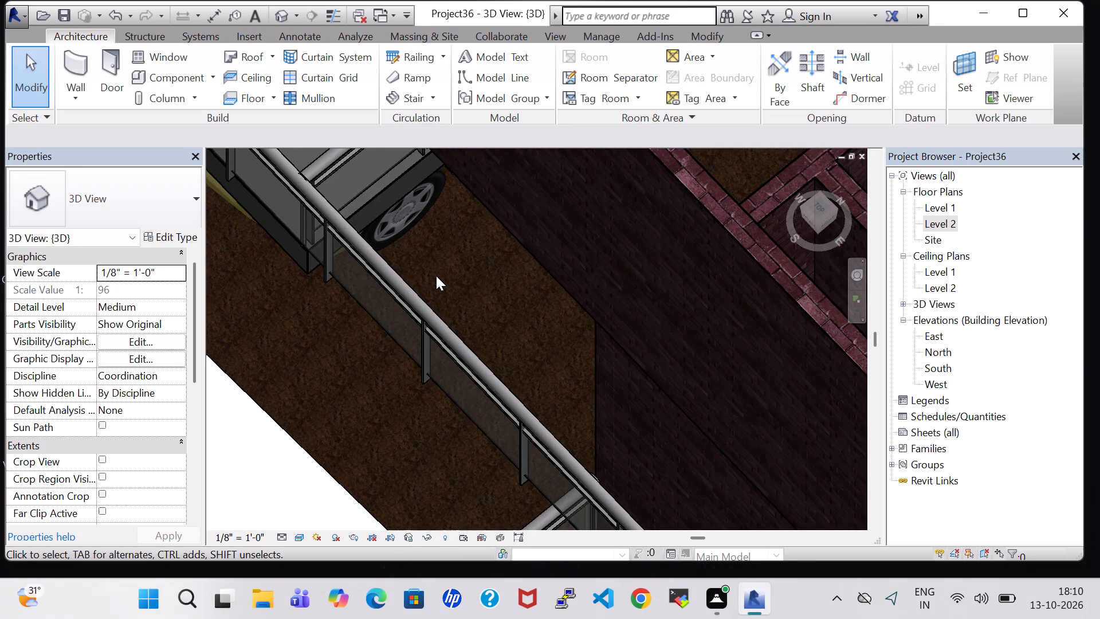
scroll(436, 276, down, 9)
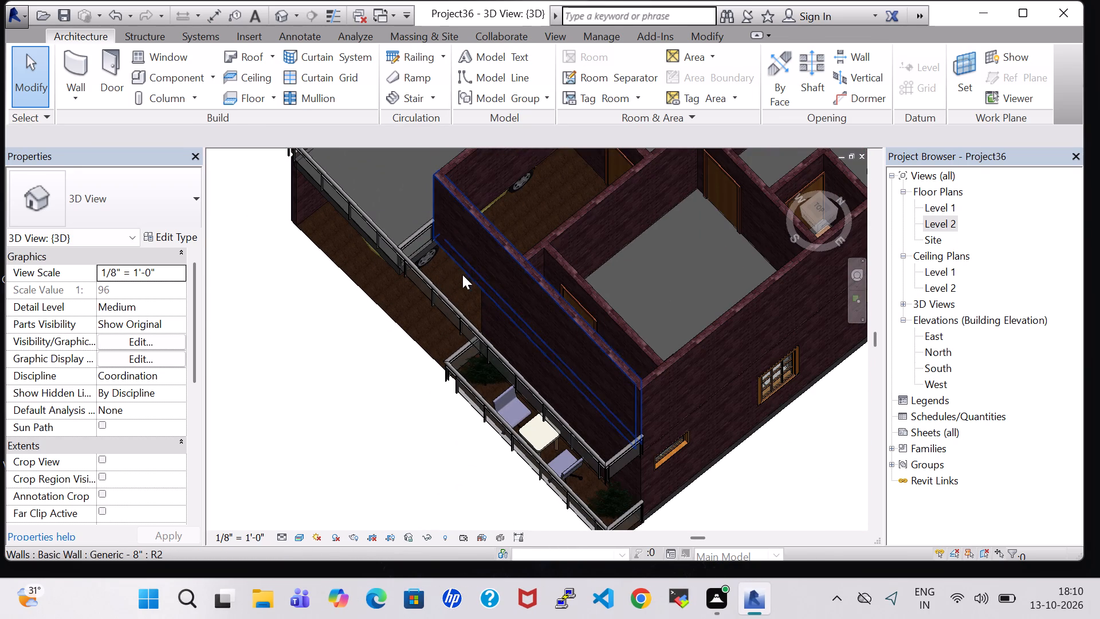
click(484, 323)
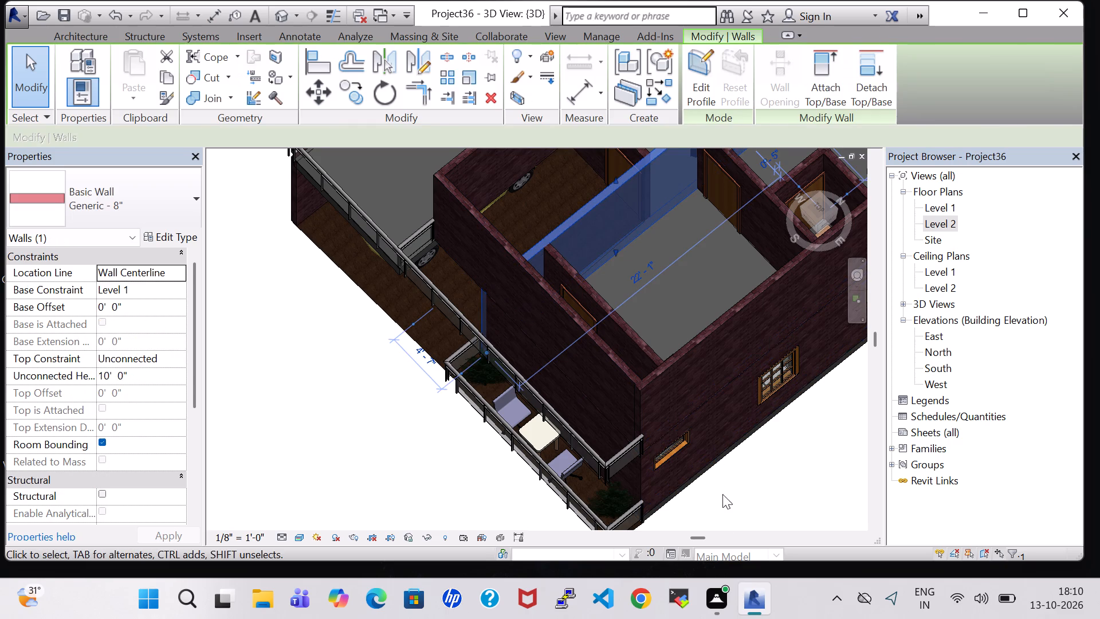
click(724, 525)
Check the parking area in the Level 1 plan and examine the house front and terrace edge in 3D.
double_click(935, 203)
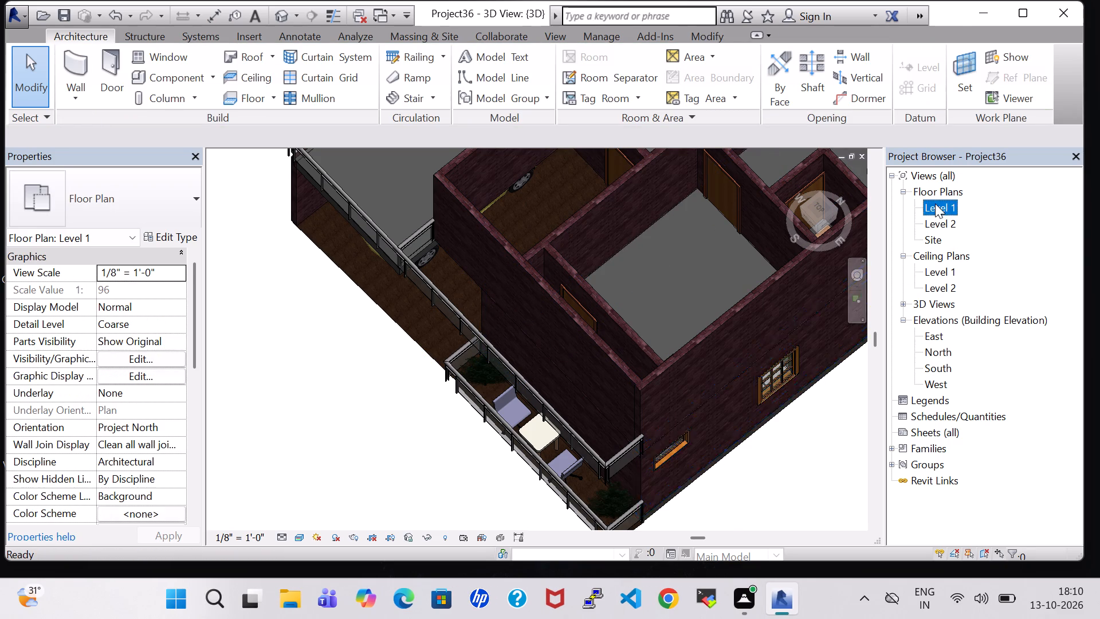
scroll(550, 387, up, 6)
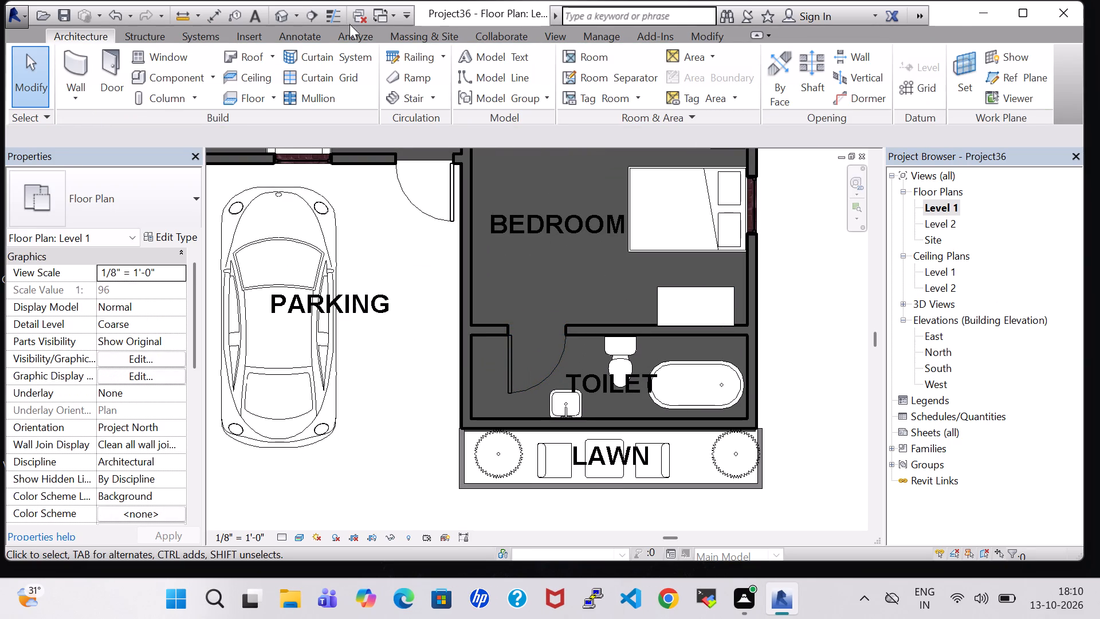
click(277, 11)
shift+middle_drag(370, 423, 407, 334)
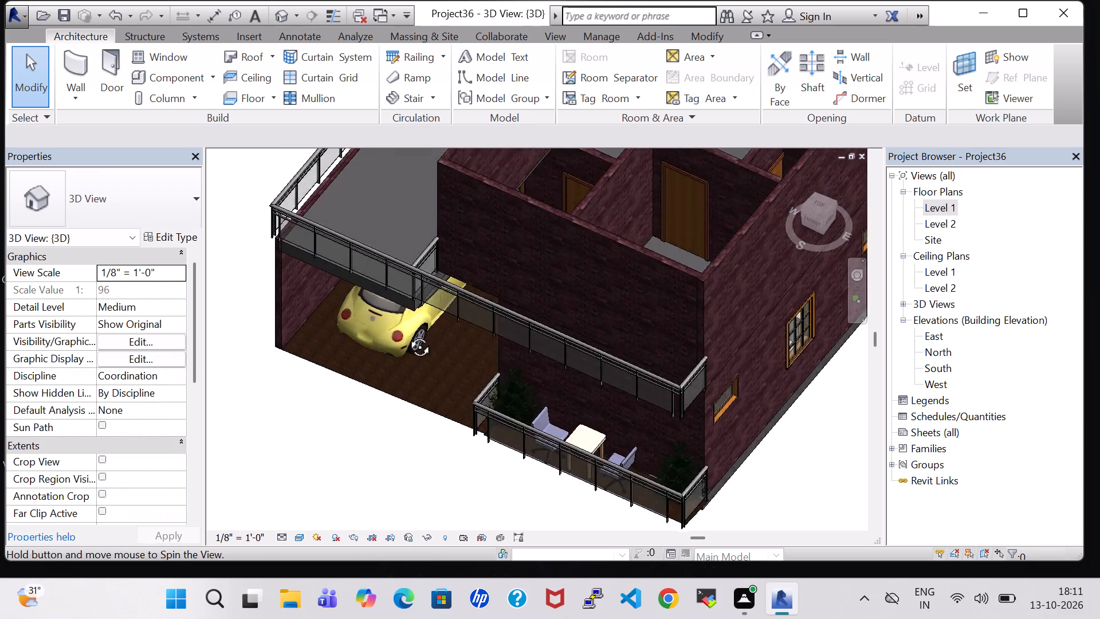
shift+middle_drag(407, 334, 446, 263)
shift+middle_click(446, 261)
shift+middle_click(447, 253)
shift+middle_drag(447, 229, 440, 186)
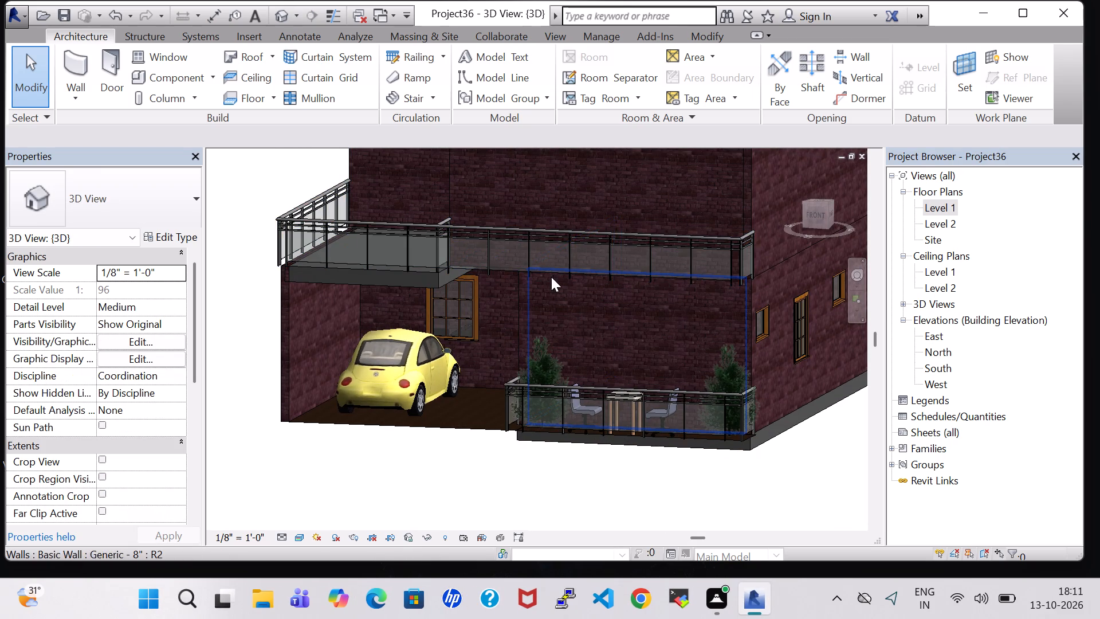
shift+middle_drag(440, 452, 462, 605)
shift+middle_drag(813, 359, 786, 446)
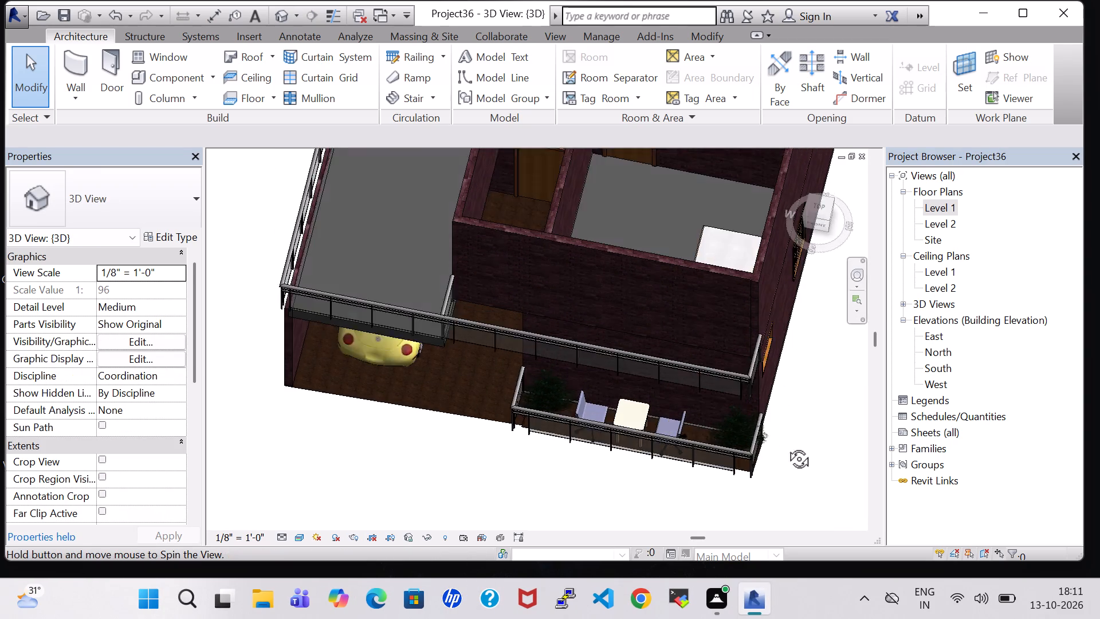
shift+middle_drag(786, 446, 779, 507)
middle_drag(779, 503, 779, 398)
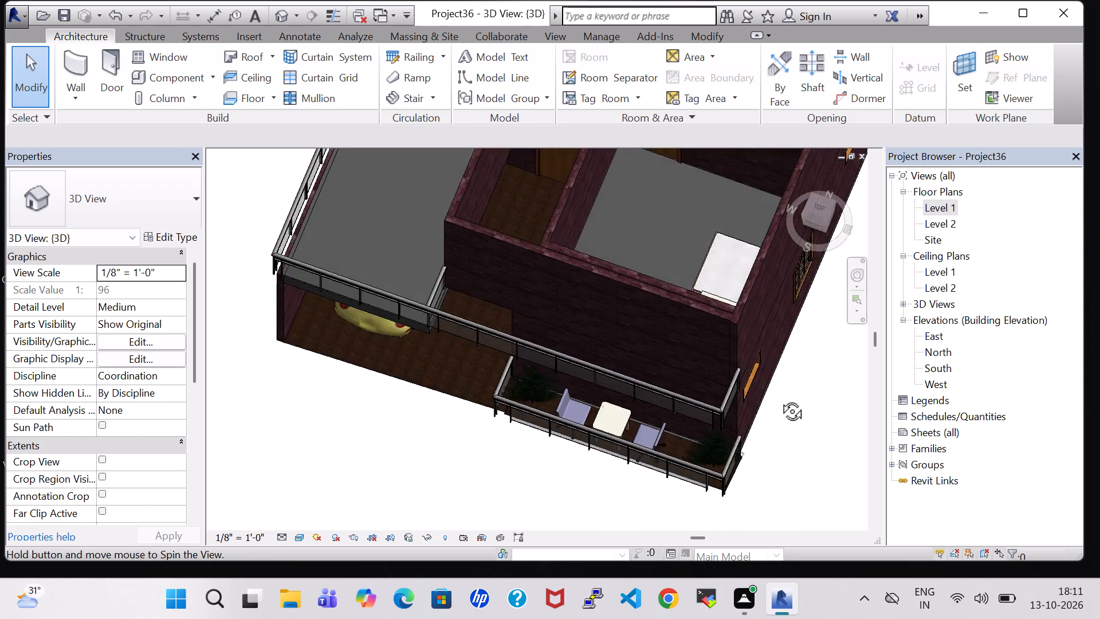
middle_drag(779, 398, 741, 261)
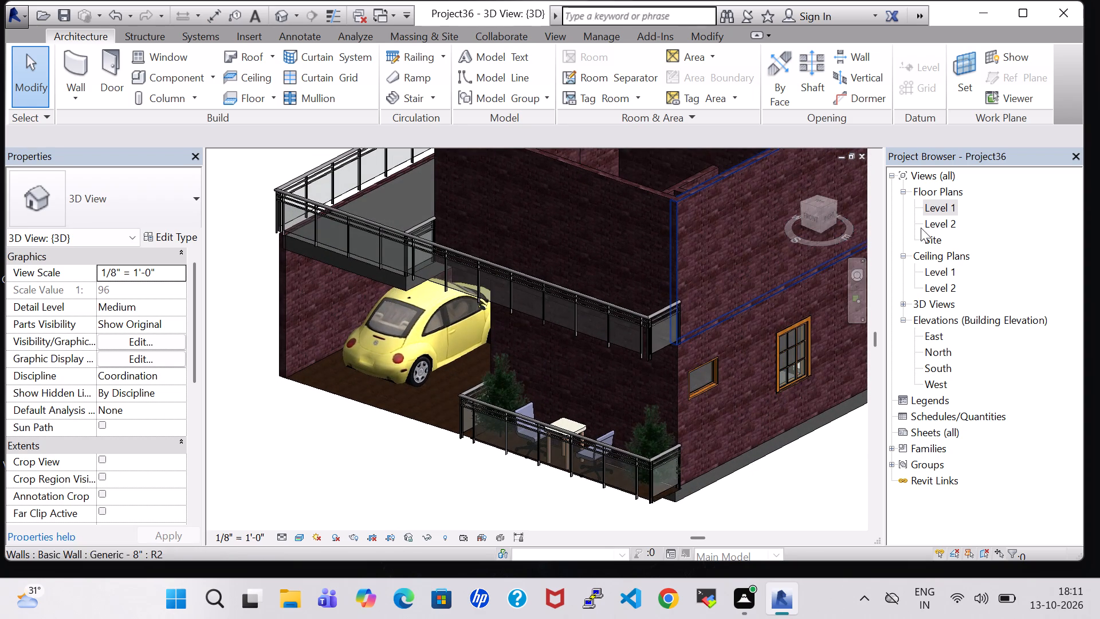
Create a rectangular Generic - 12" floor on Level 2 along the front terrace beside the parking slab, about 61.67 SF.
click(946, 205)
double_click(946, 216)
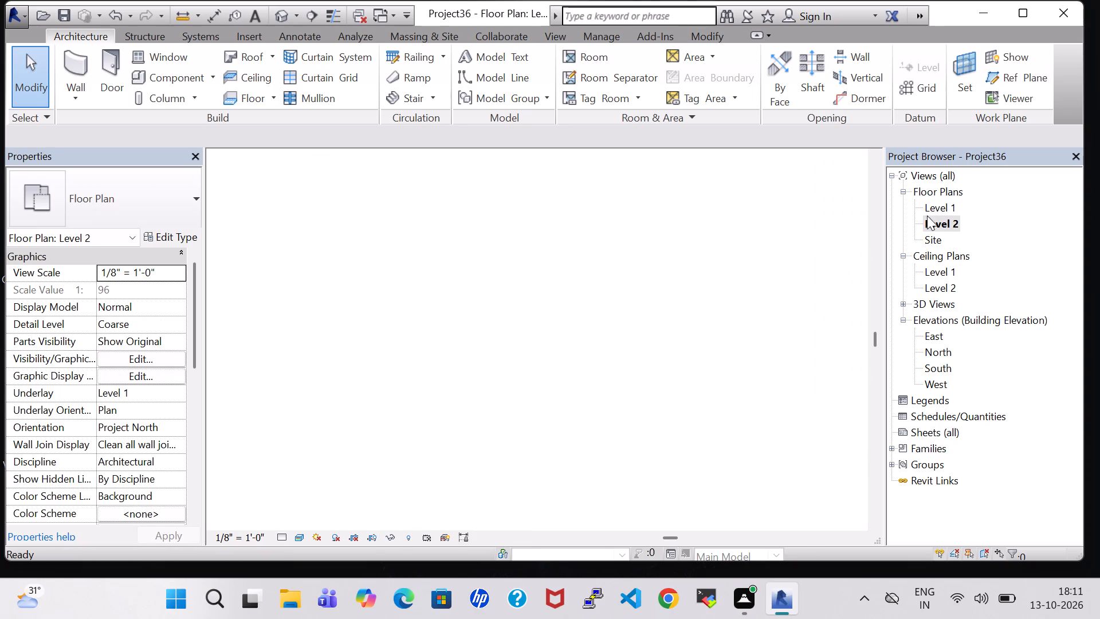
click(248, 92)
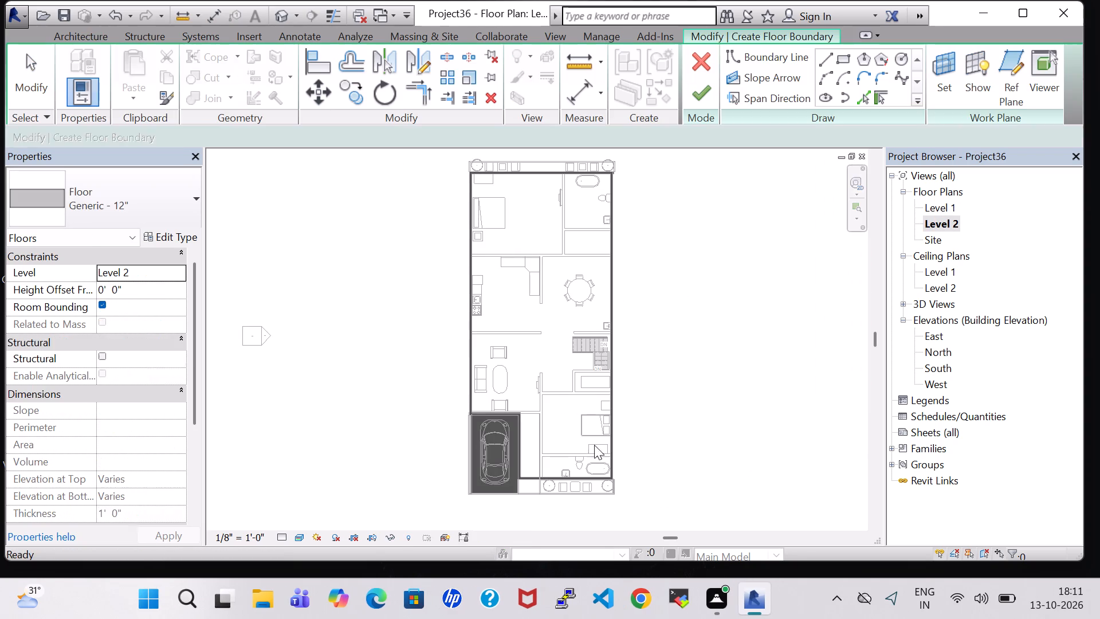
click(842, 57)
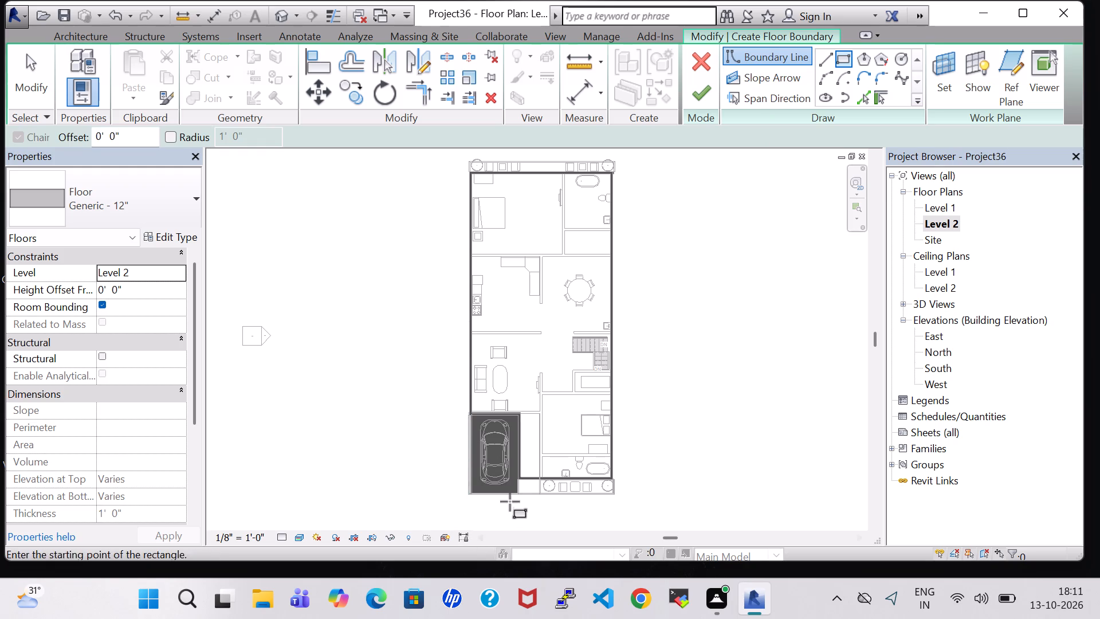
click(520, 493)
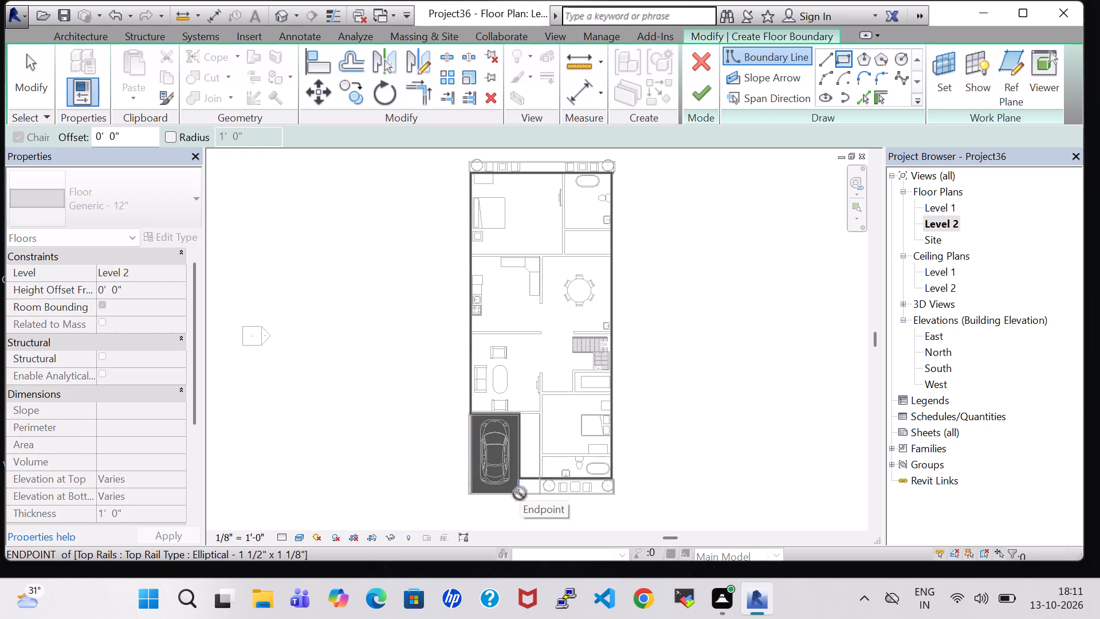
scroll(538, 485, up, 5)
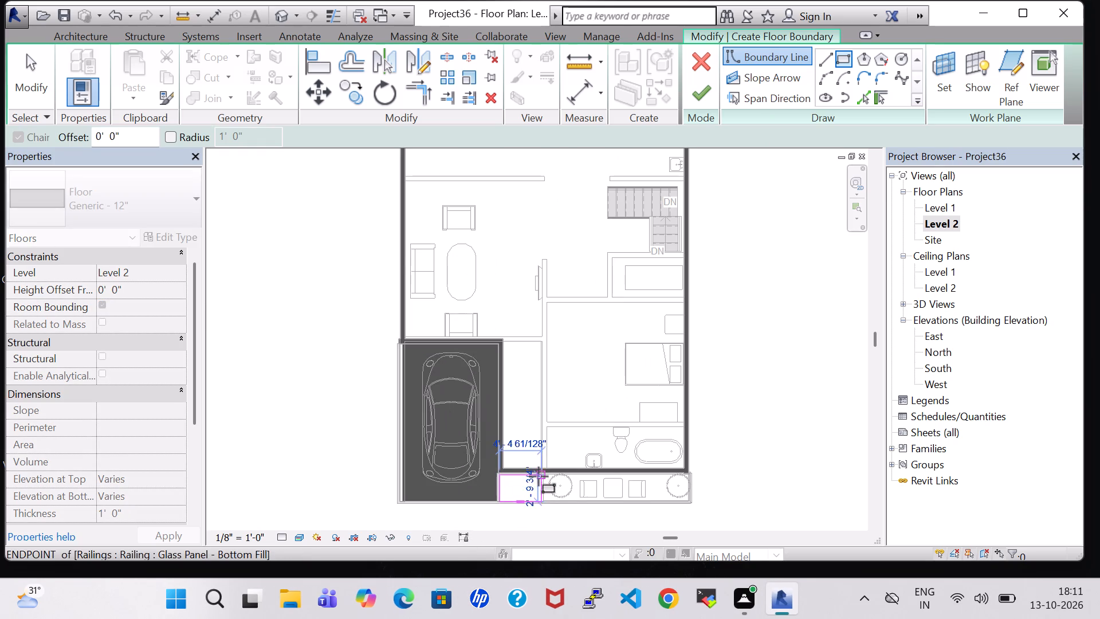
click(691, 471)
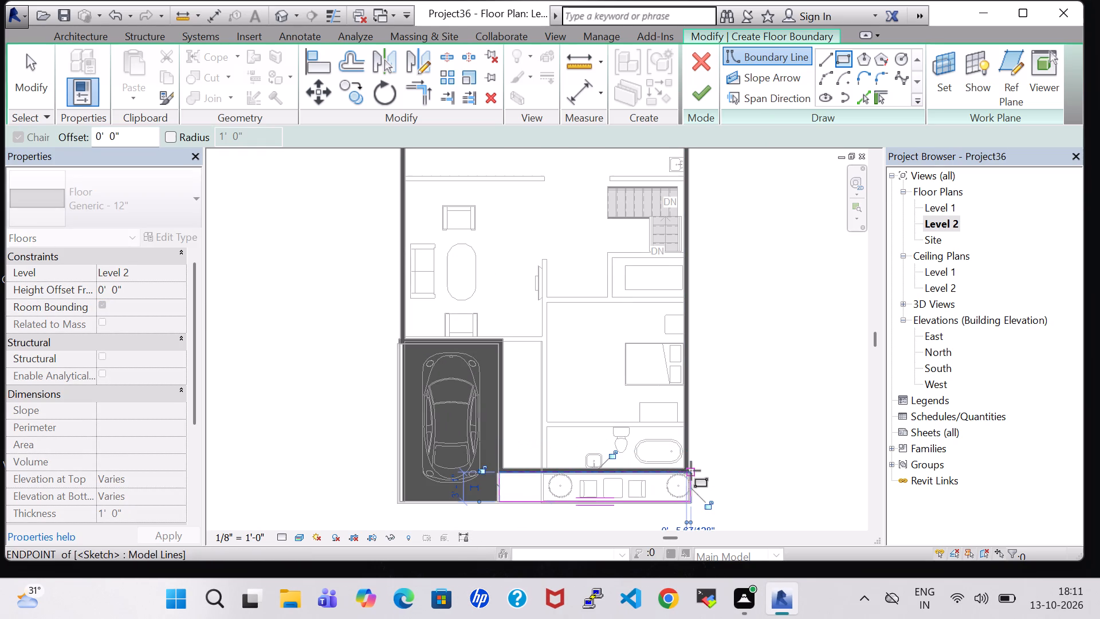
click(701, 89)
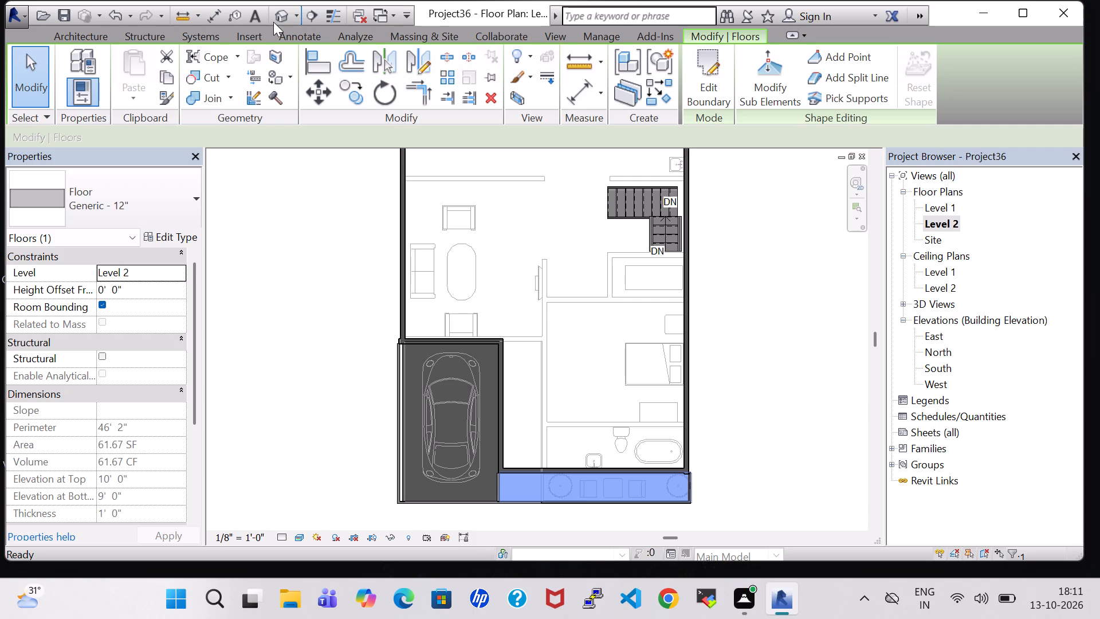
Examine the front terrace slab and its railings in 3D from below, the front and above.
click(274, 21)
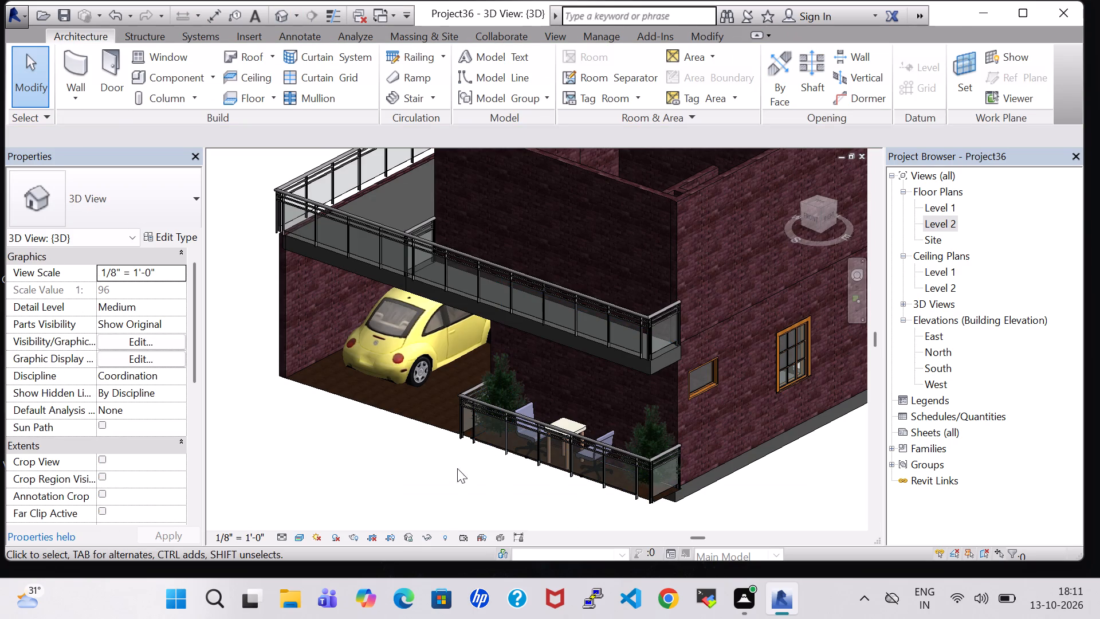
shift+middle_drag(442, 523, 472, 389)
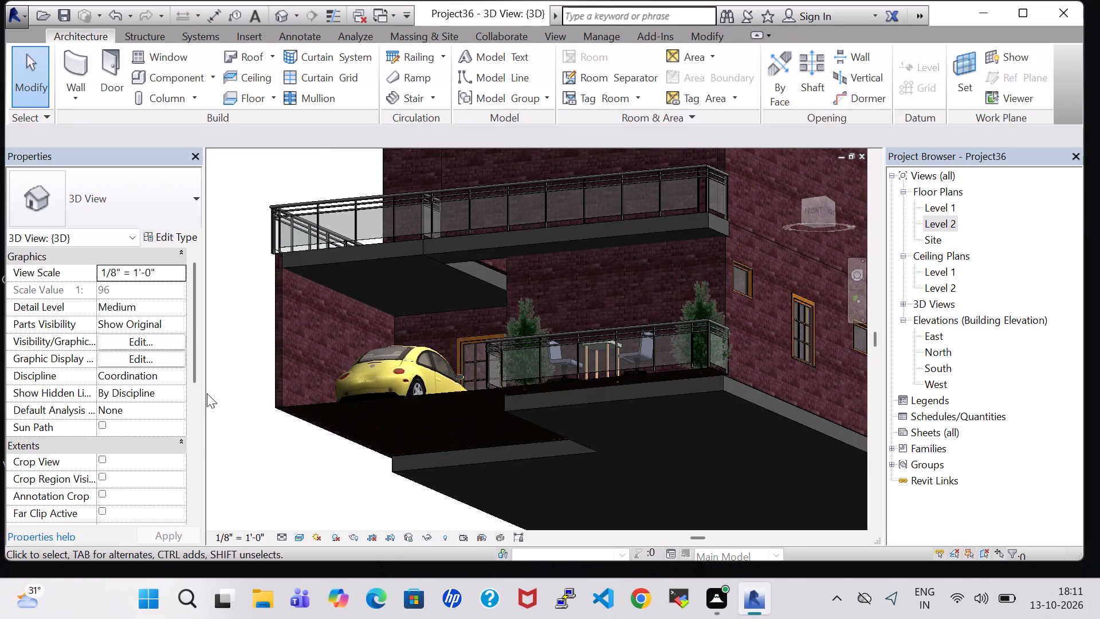
middle_drag(250, 456, 301, 546)
shift+scroll(250, 456, up, 1)
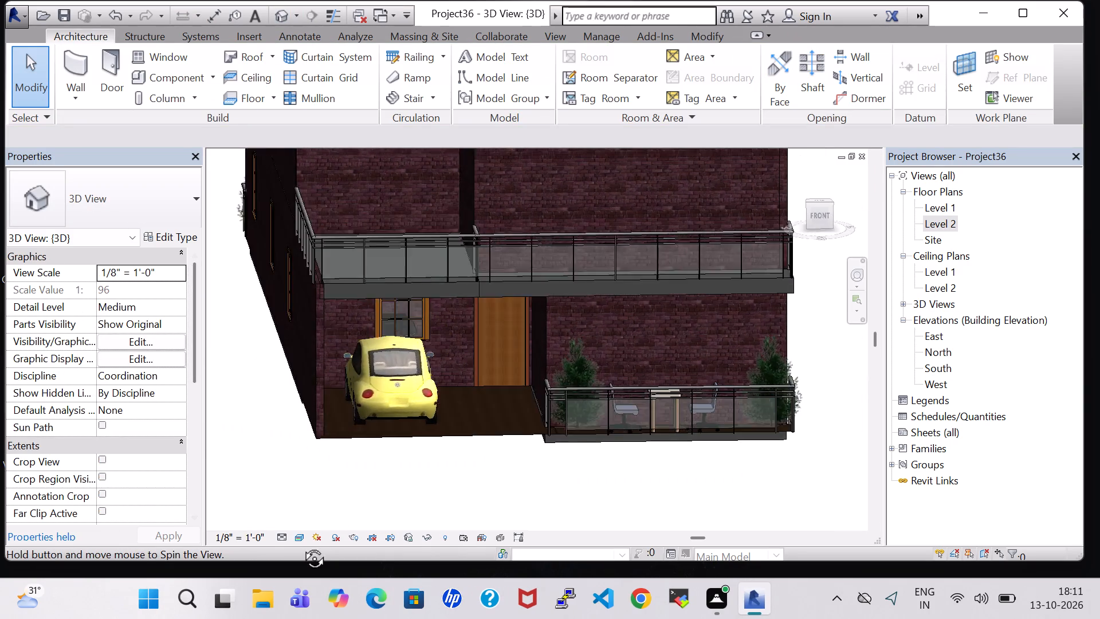
middle_drag(301, 546, 296, 558)
scroll(806, 330, down, 2)
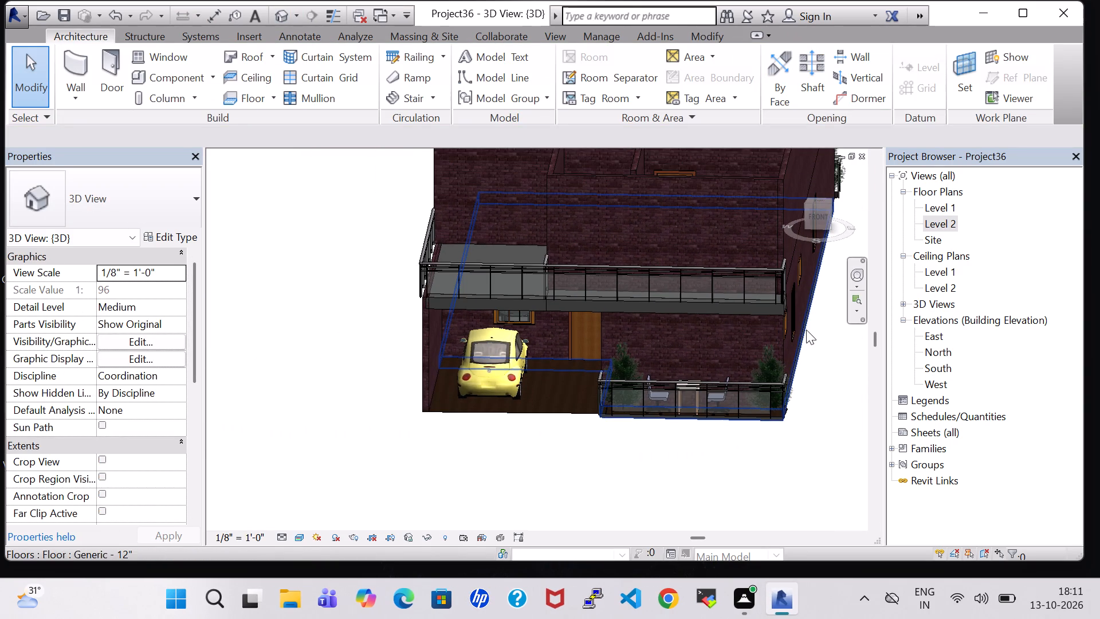
middle_drag(806, 330, 804, 389)
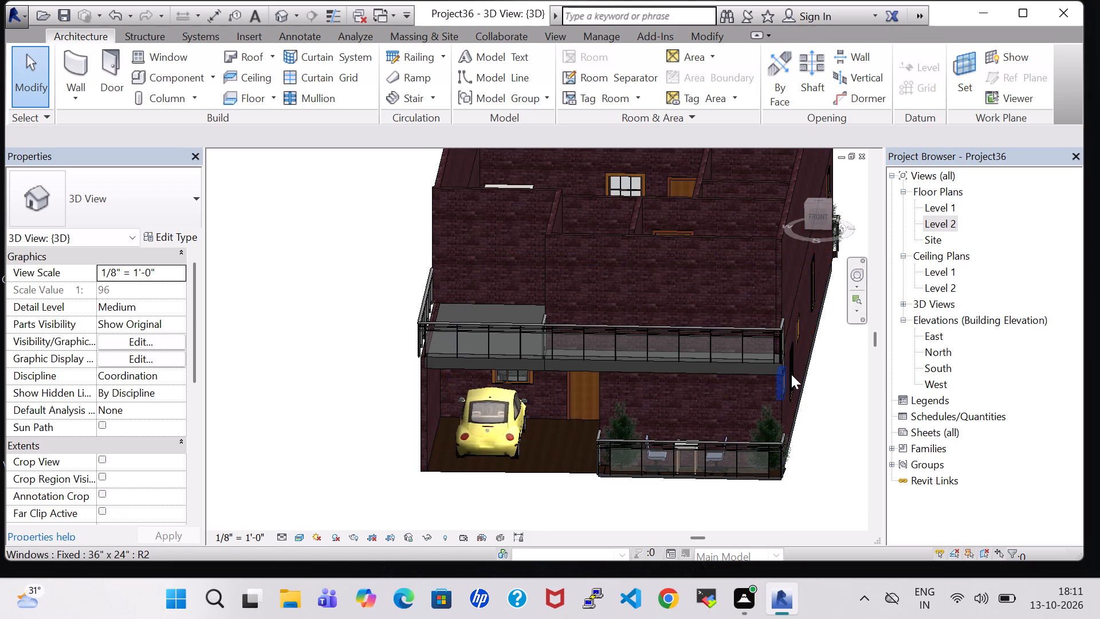
shift+middle_drag(839, 369, 843, 453)
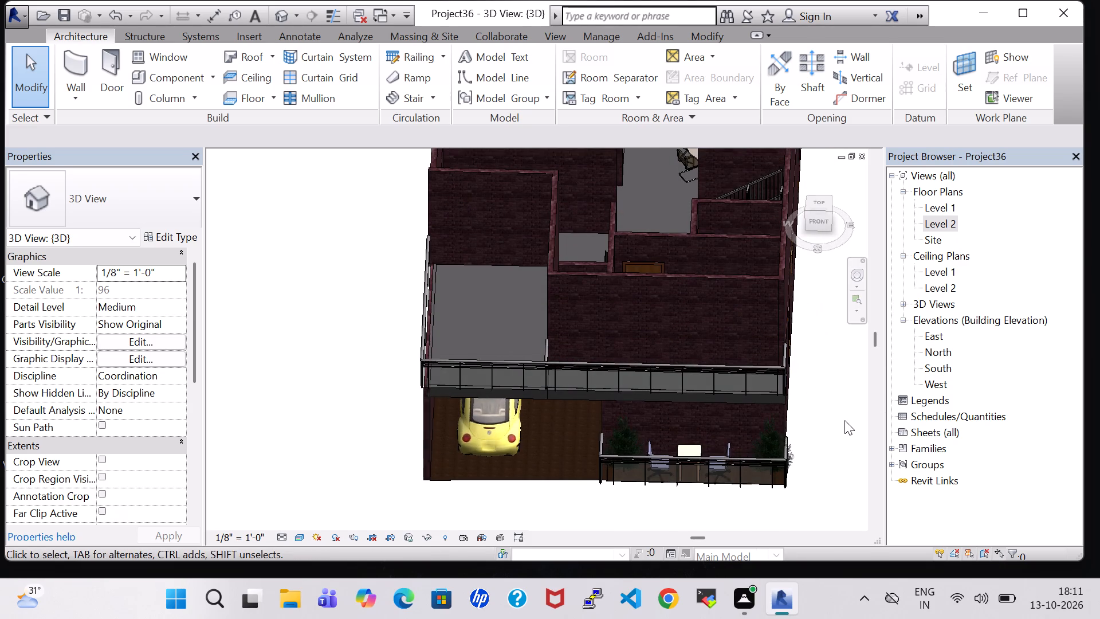
shift+middle_drag(847, 420, 846, 460)
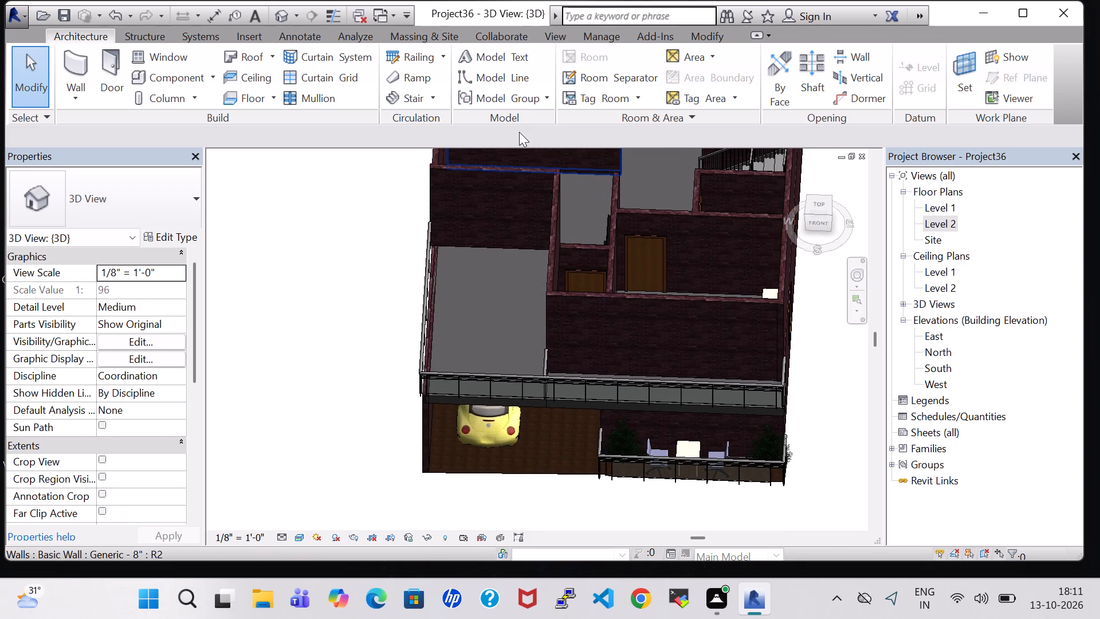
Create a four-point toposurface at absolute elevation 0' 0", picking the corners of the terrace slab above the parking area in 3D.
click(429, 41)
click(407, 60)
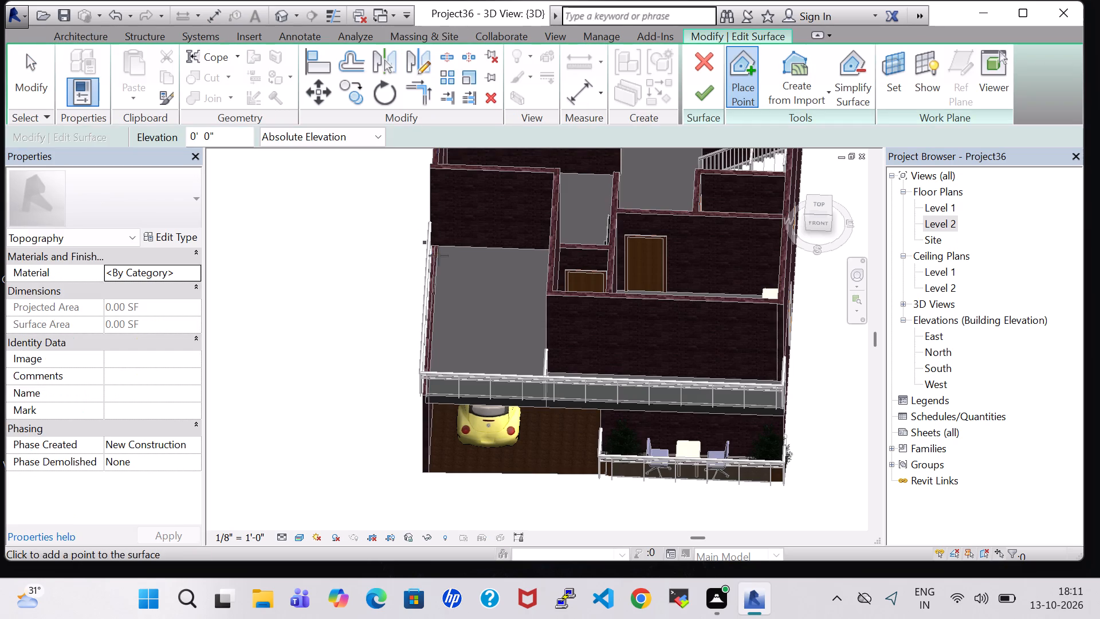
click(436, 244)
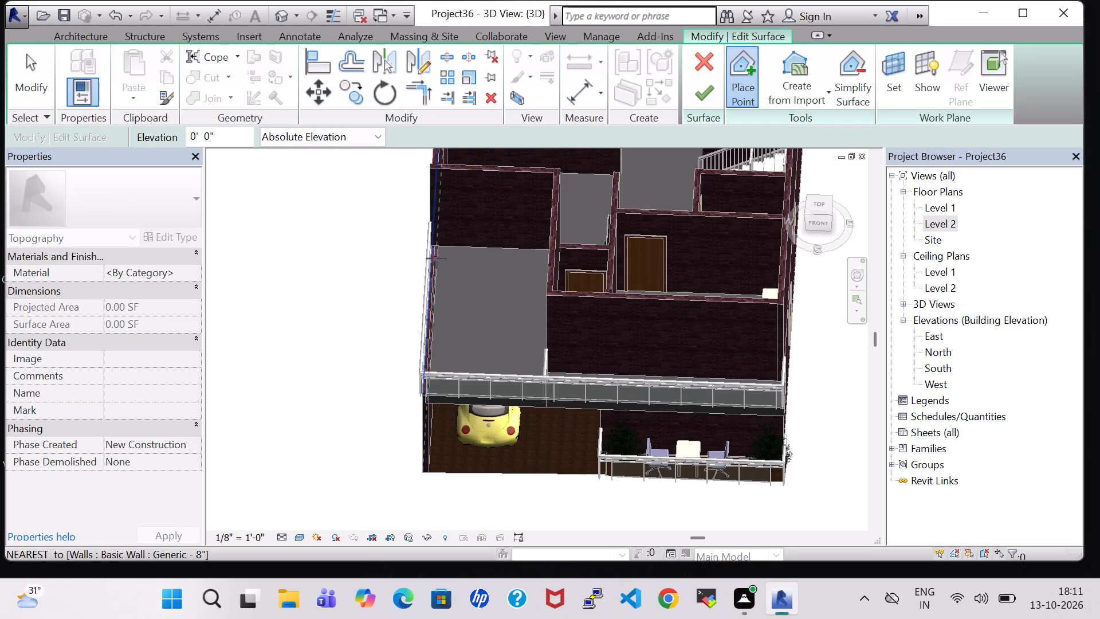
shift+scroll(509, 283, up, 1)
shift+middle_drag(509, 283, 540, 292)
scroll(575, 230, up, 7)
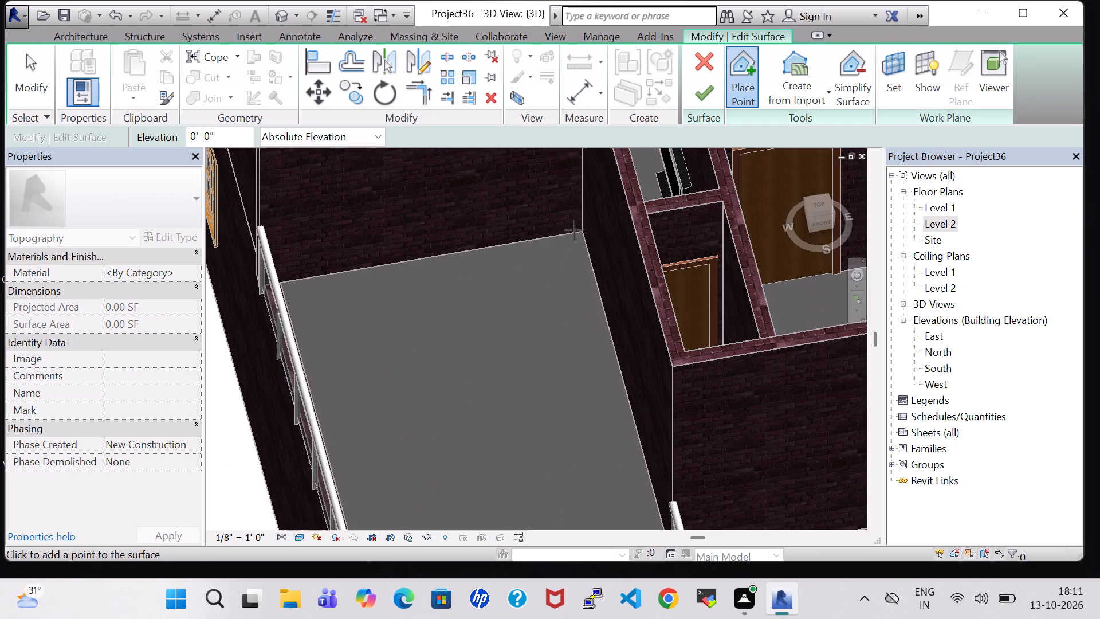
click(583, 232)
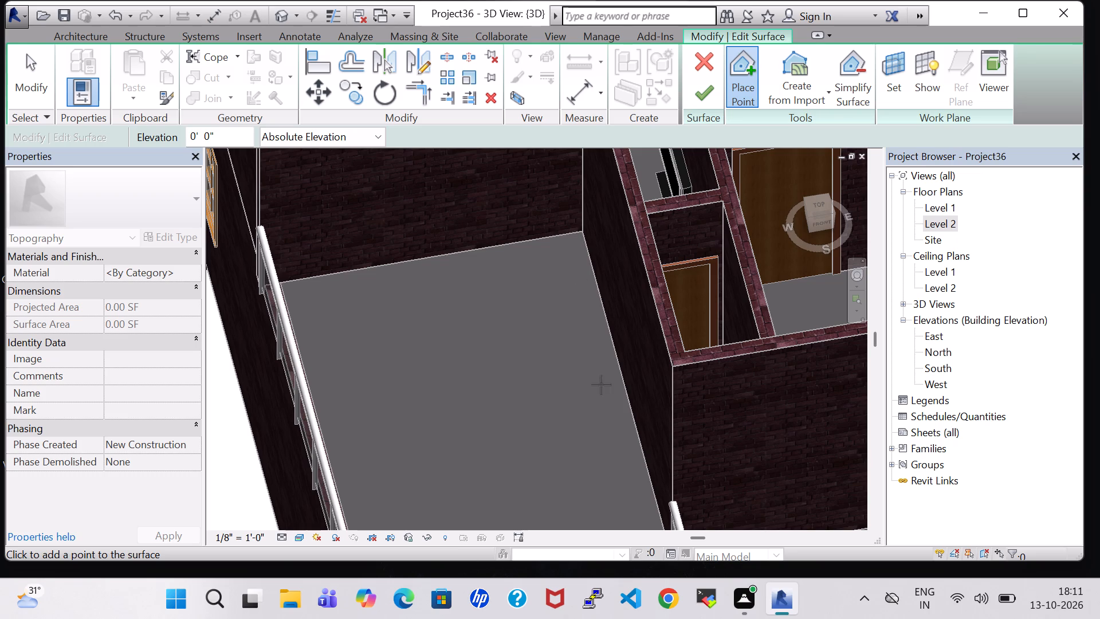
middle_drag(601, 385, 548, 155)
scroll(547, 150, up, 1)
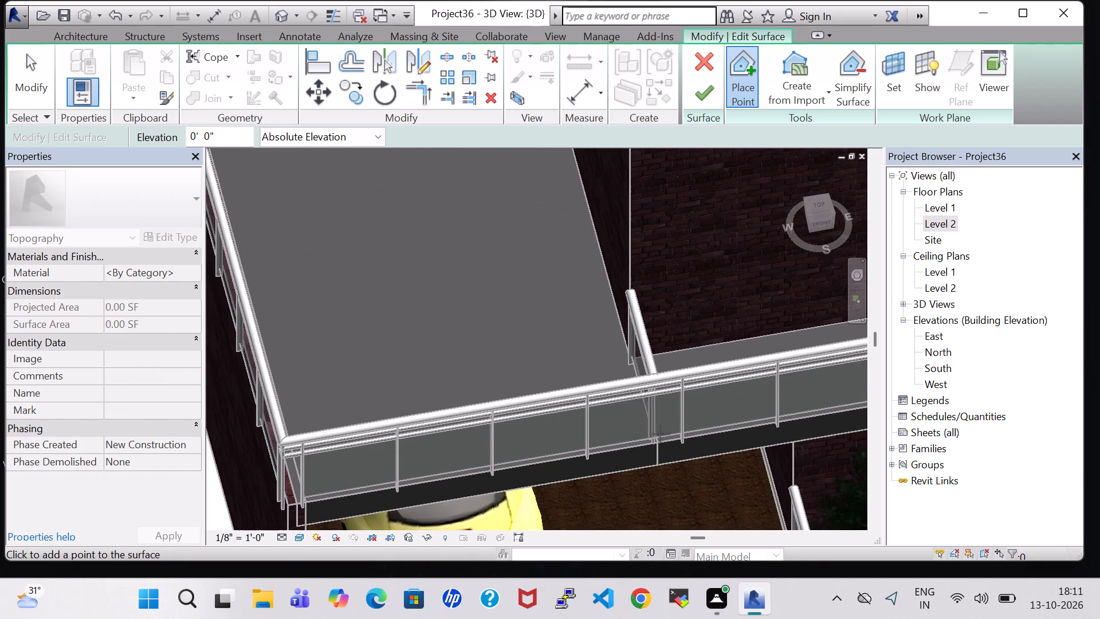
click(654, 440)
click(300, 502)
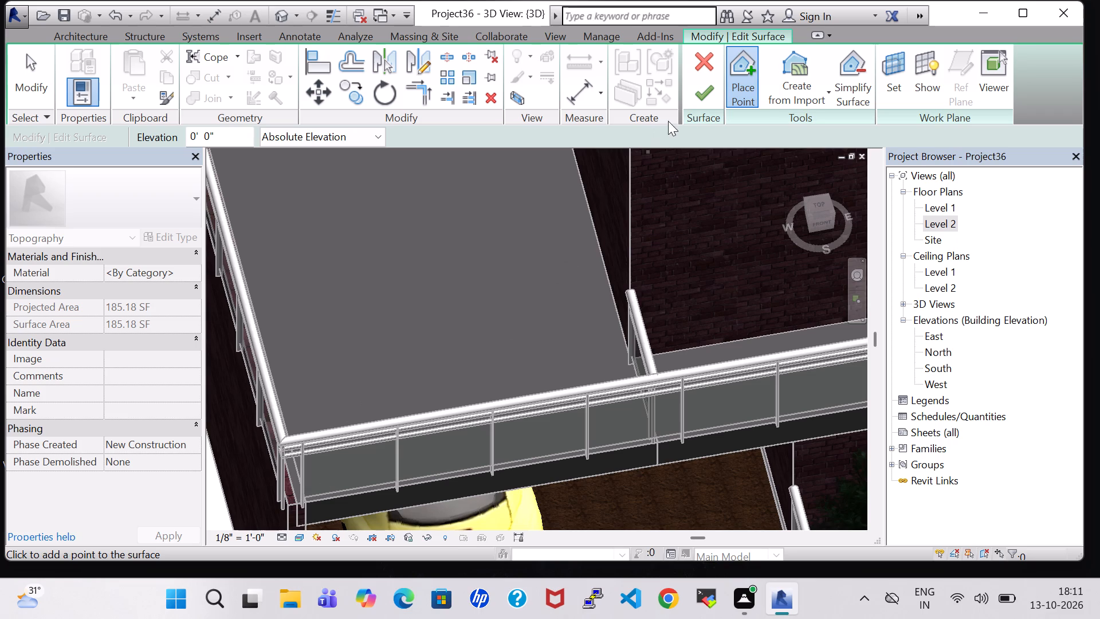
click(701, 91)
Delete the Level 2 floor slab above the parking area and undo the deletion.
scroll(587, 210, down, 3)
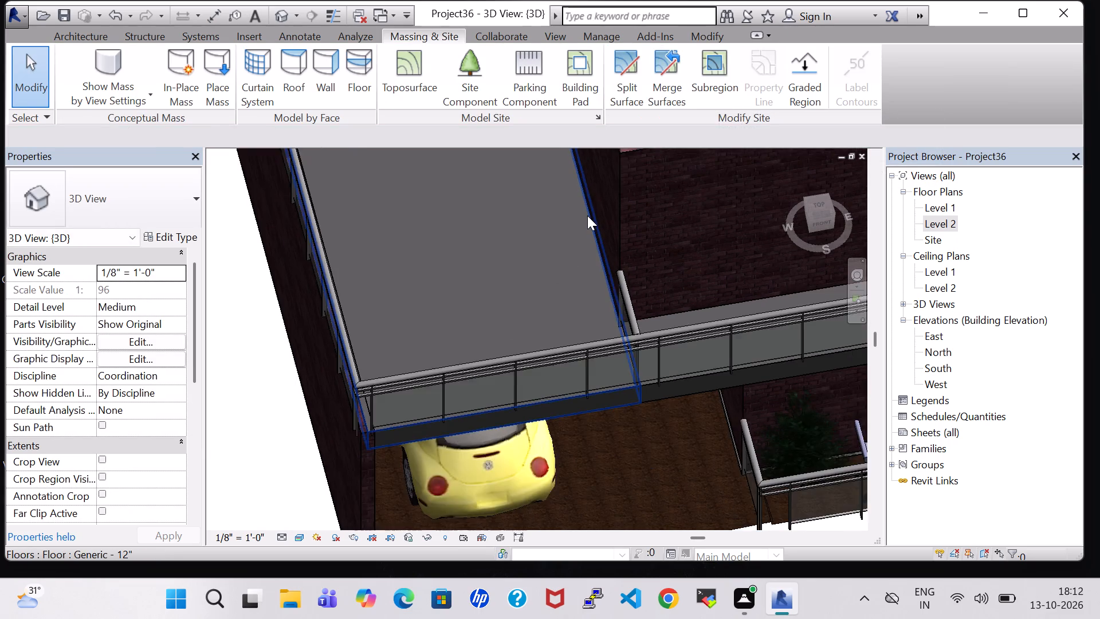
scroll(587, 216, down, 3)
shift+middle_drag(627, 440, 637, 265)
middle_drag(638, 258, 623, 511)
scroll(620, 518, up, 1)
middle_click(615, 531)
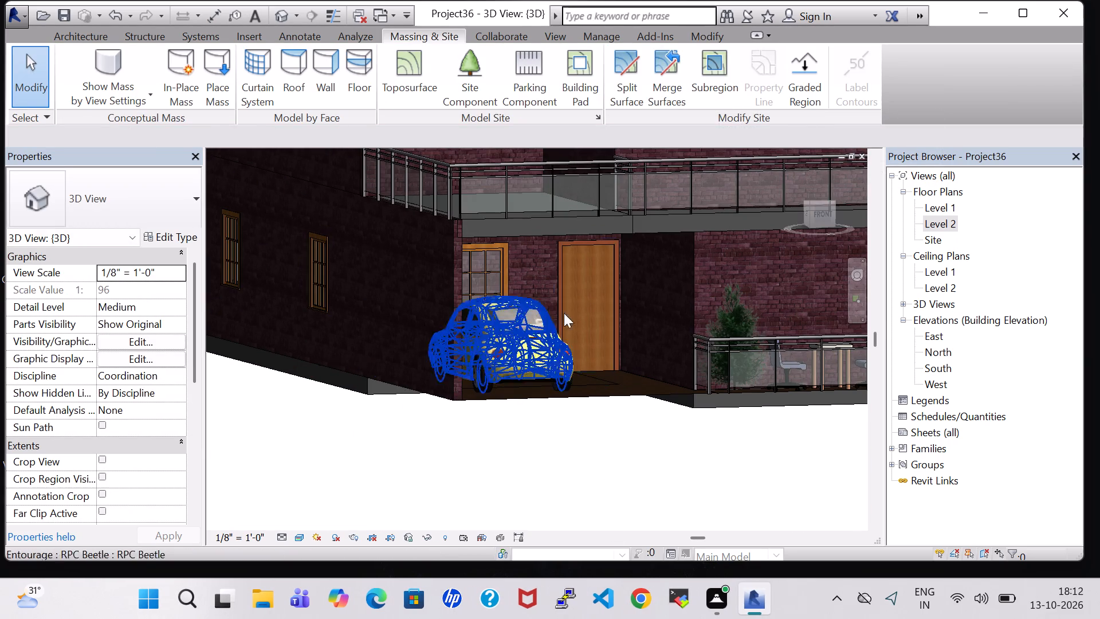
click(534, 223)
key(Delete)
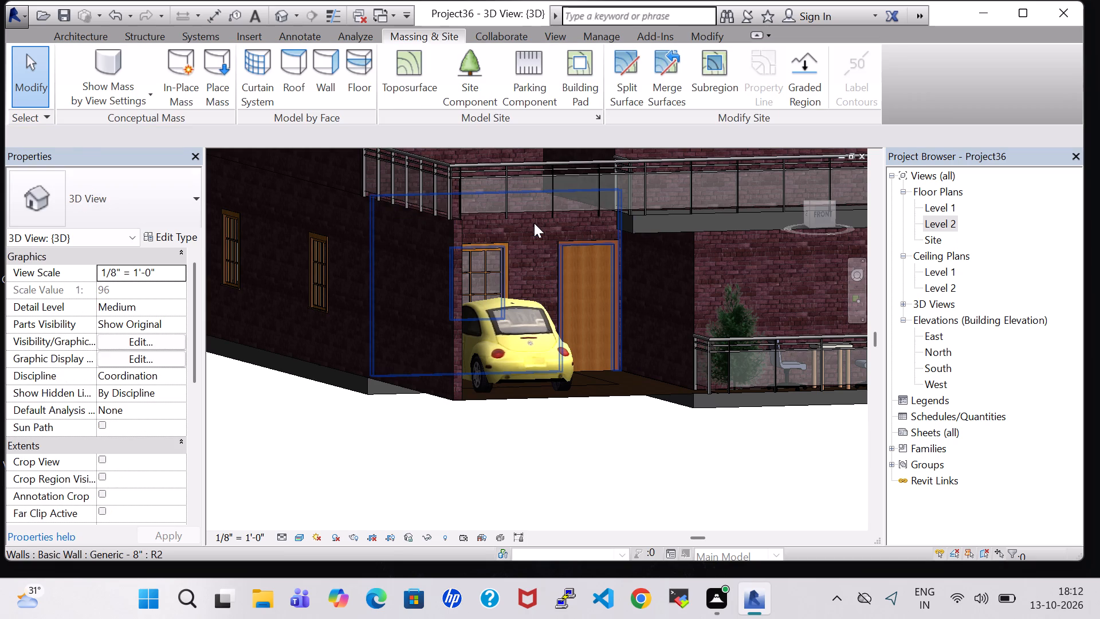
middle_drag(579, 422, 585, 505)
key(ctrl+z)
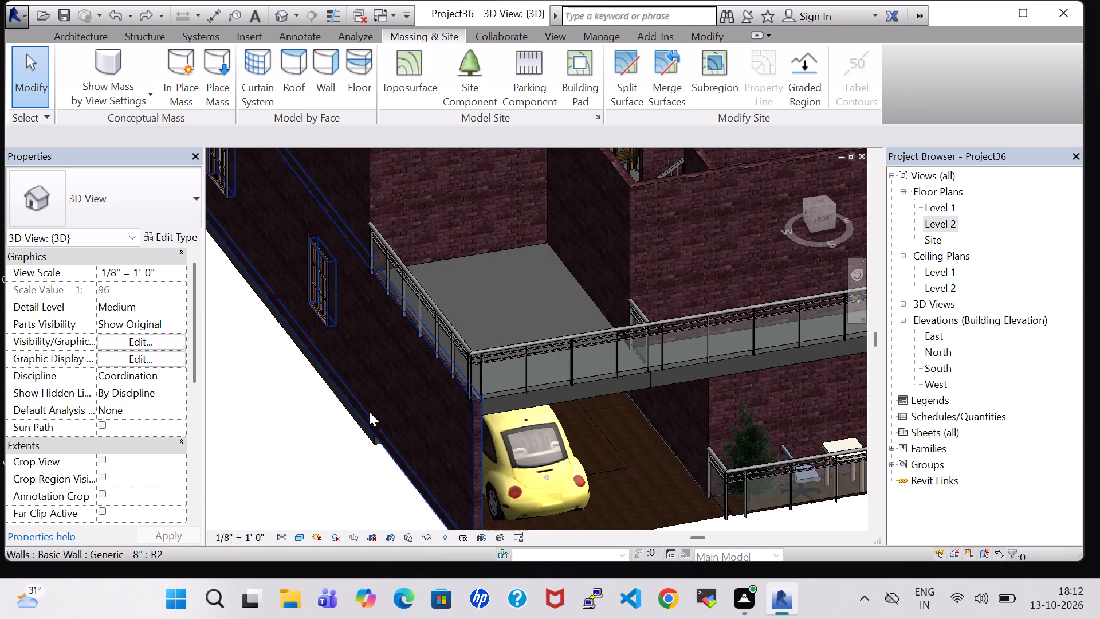
Check the terrace slabs and upper walls in 3D and in the Level 2 plan, including from the top.
click(302, 454)
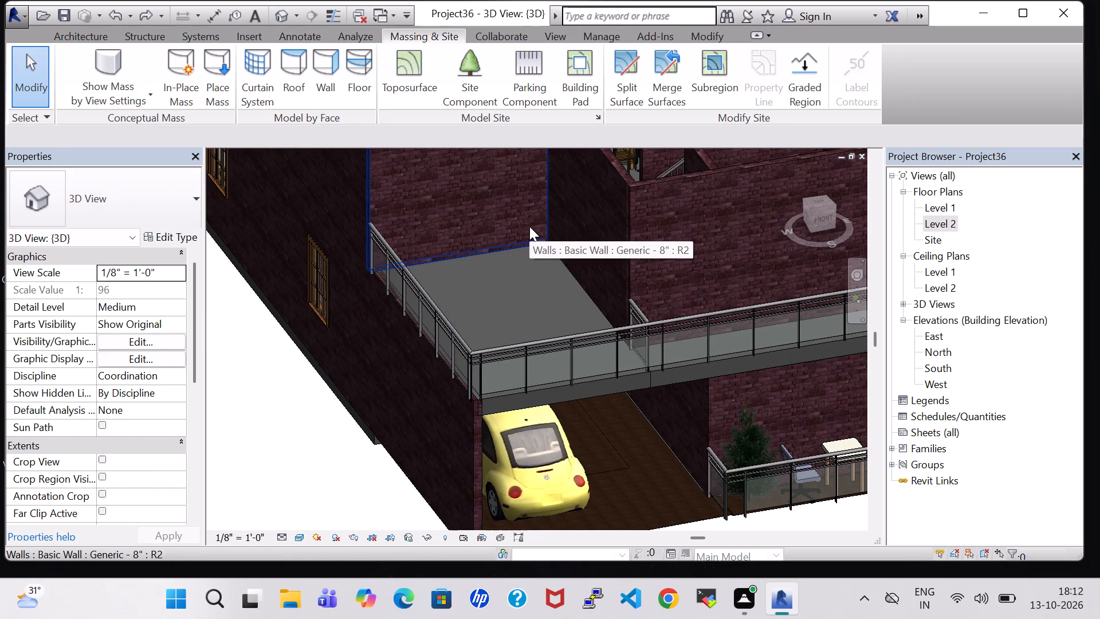
scroll(543, 244, down, 6)
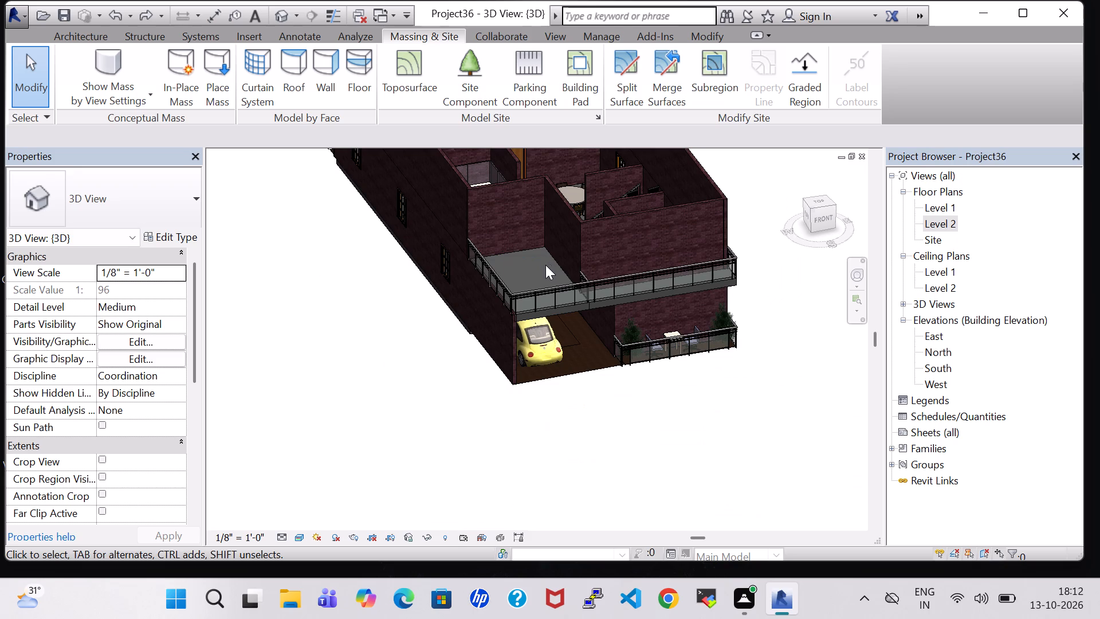
shift+middle_drag(773, 282, 743, 363)
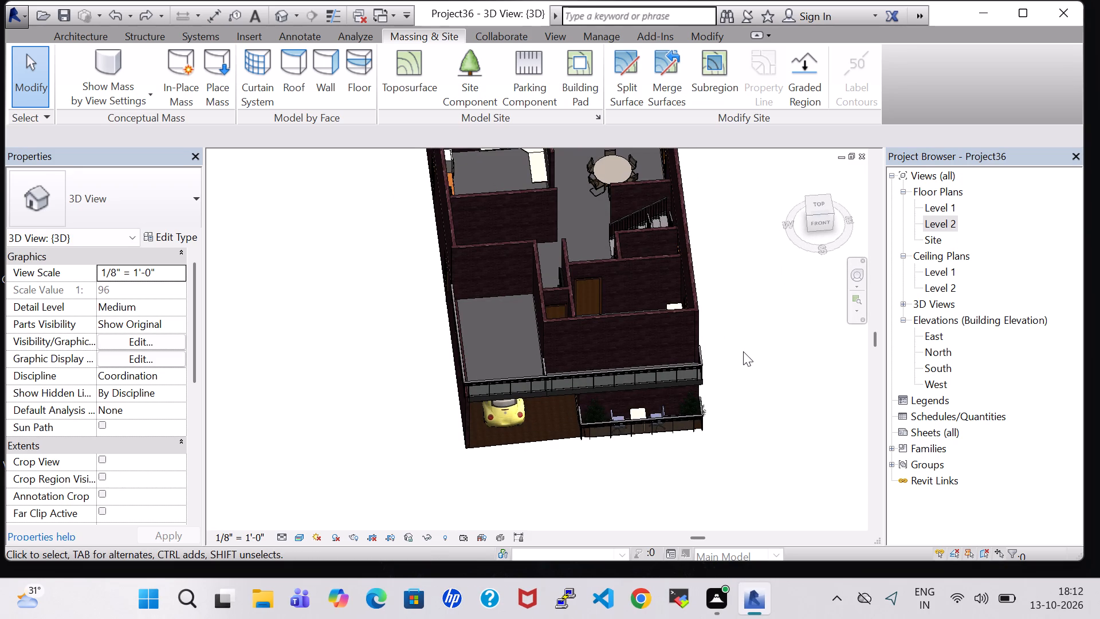
scroll(743, 351, up, 7)
double_click(938, 226)
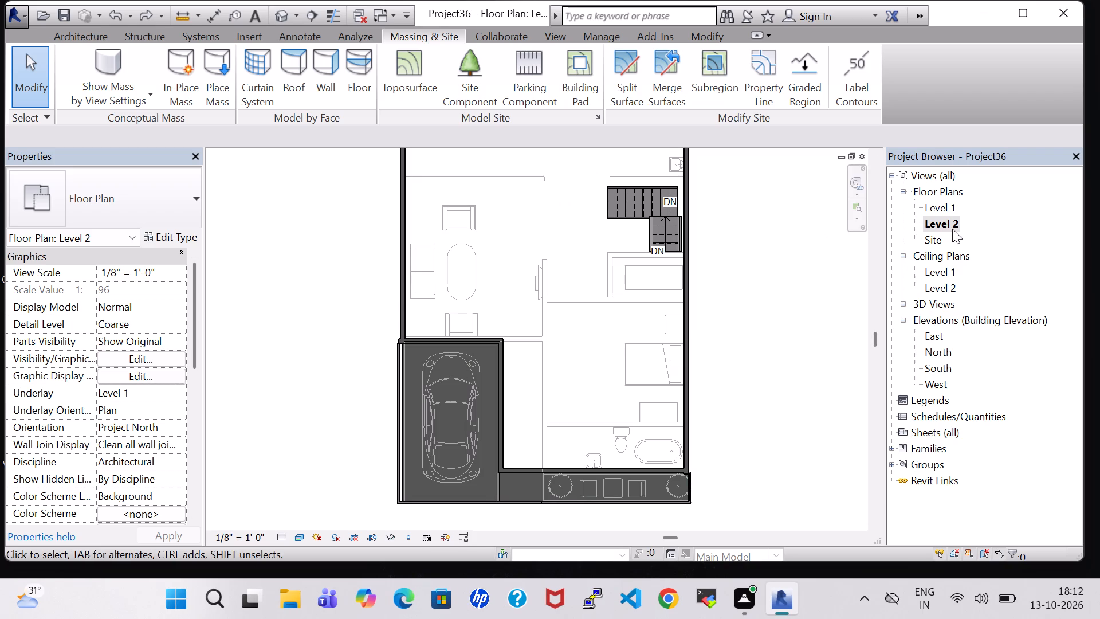
click(273, 13)
scroll(671, 247, up, 1)
shift+middle_drag(671, 247, 671, 267)
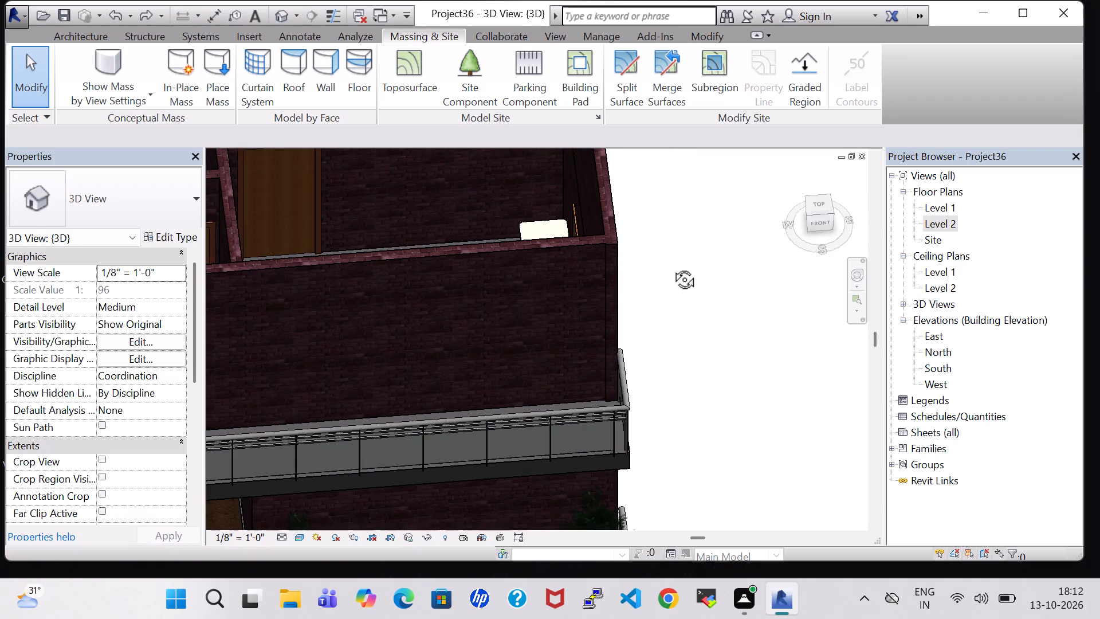
shift+middle_drag(671, 267, 666, 354)
scroll(665, 342, down, 7)
middle_drag(665, 342, 658, 257)
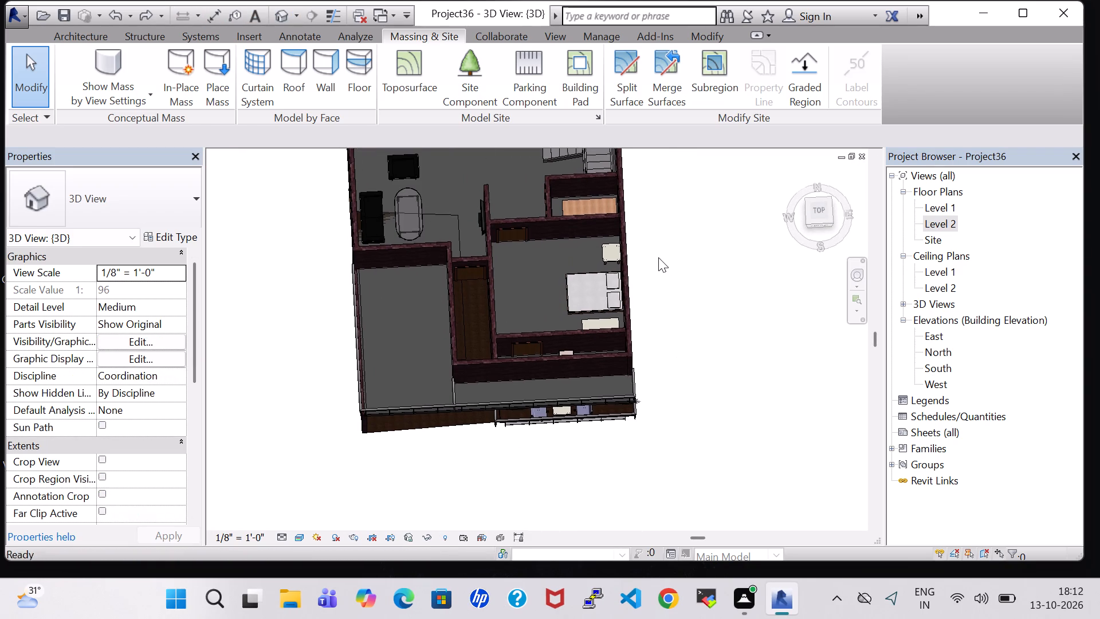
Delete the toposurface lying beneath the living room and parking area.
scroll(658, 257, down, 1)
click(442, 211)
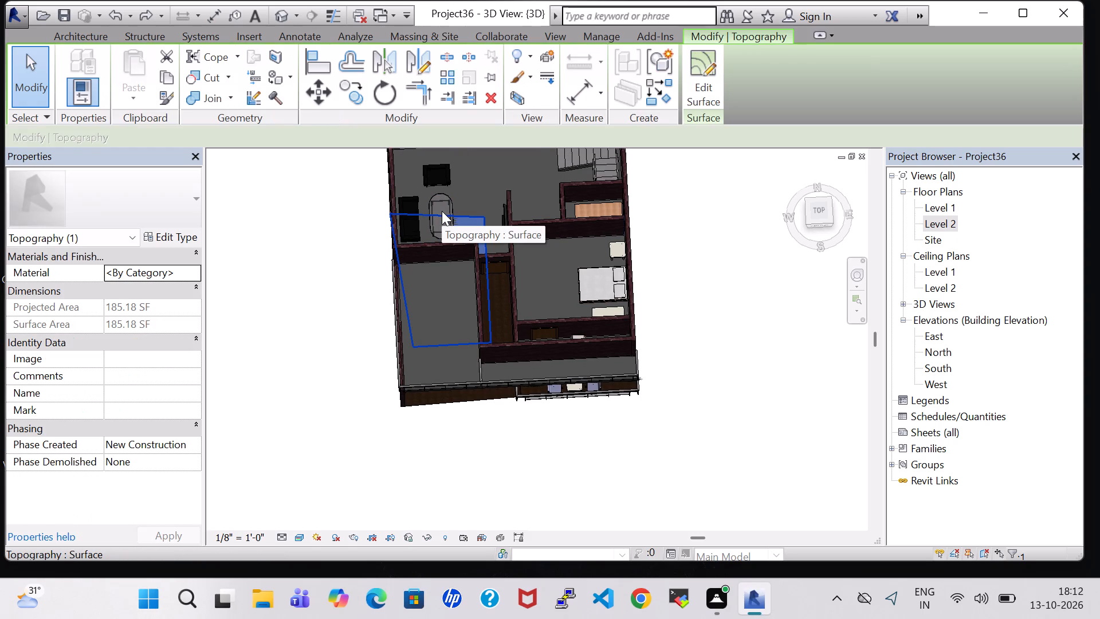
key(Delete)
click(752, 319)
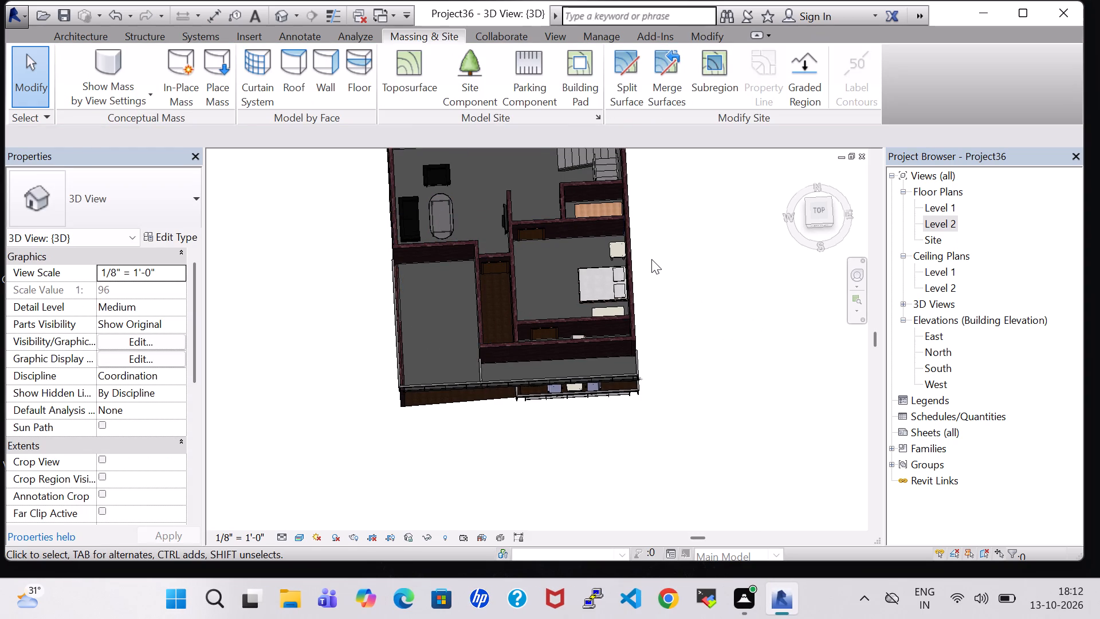
Open the Level 2 floor plan and set its visual style to Hidden Line, trying Wireframe along the way.
scroll(651, 259, down, 2)
middle_drag(651, 259, 646, 467)
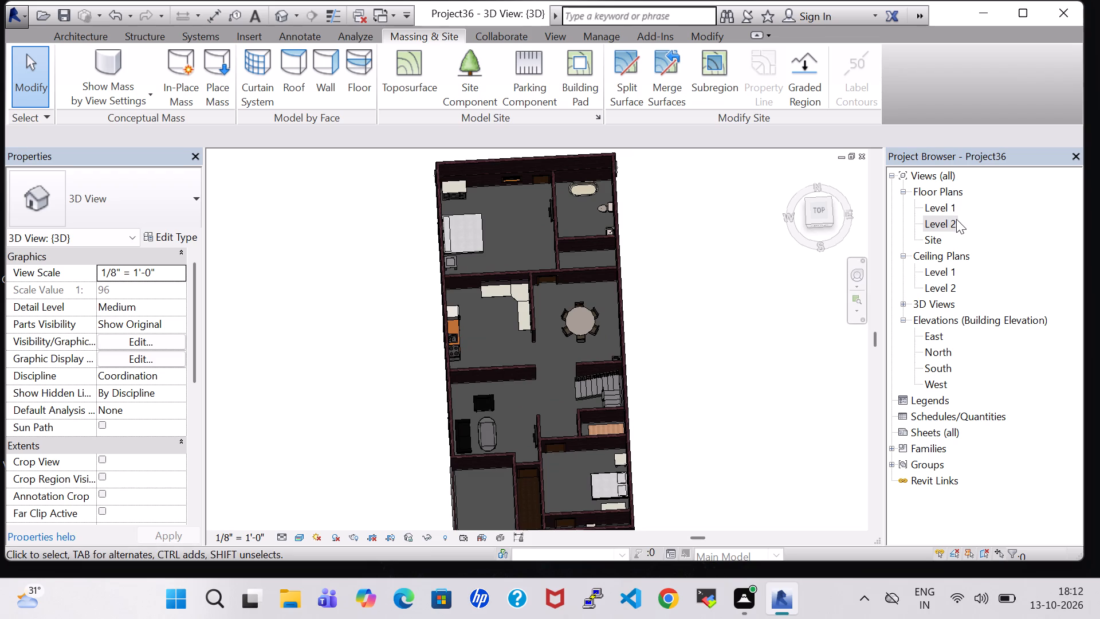
double_click(940, 222)
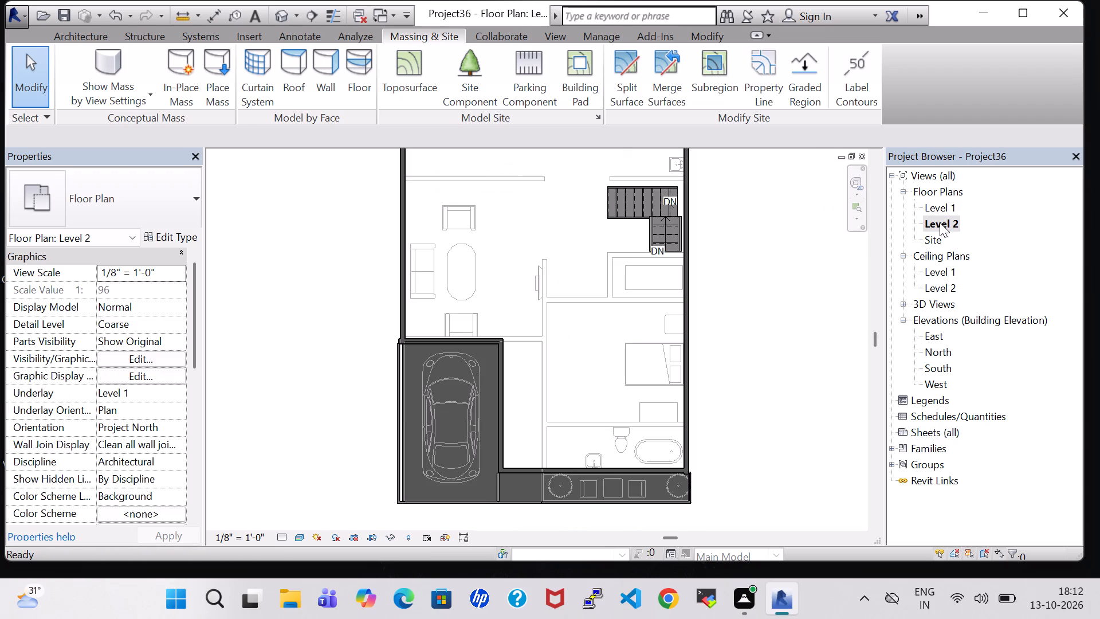
scroll(736, 319, down, 1)
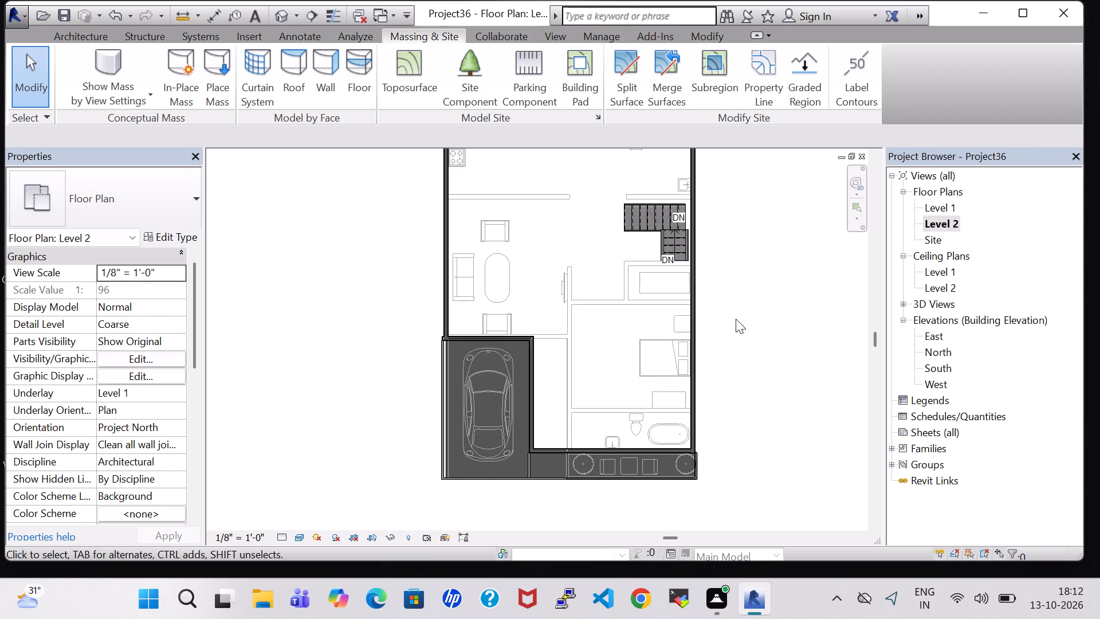
middle_drag(738, 327, 763, 474)
scroll(763, 477, up, 1)
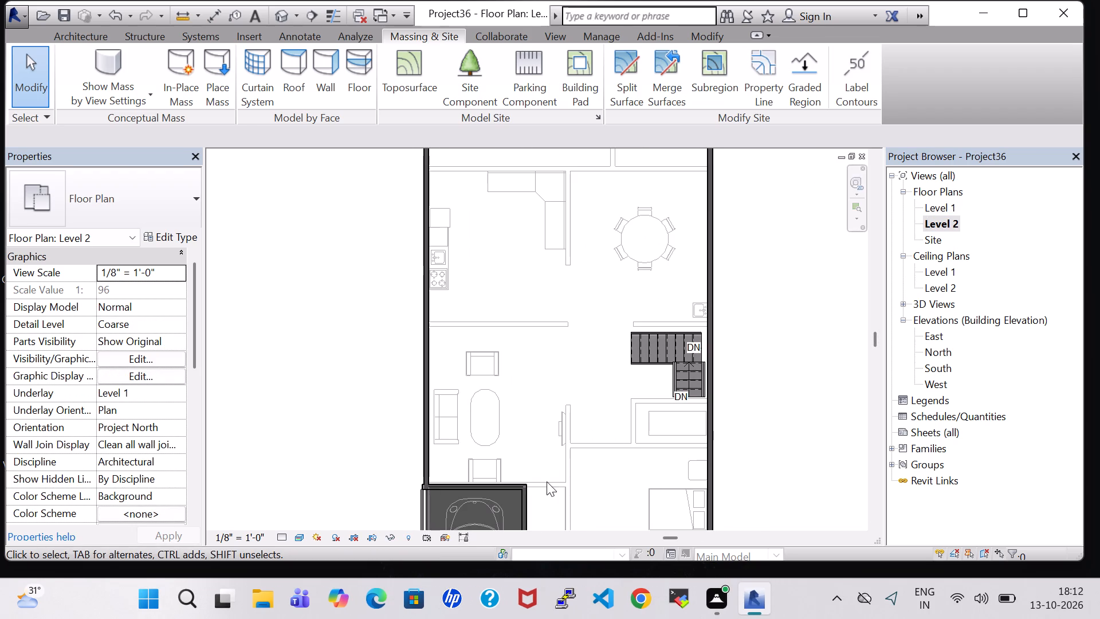
scroll(482, 233, down, 2)
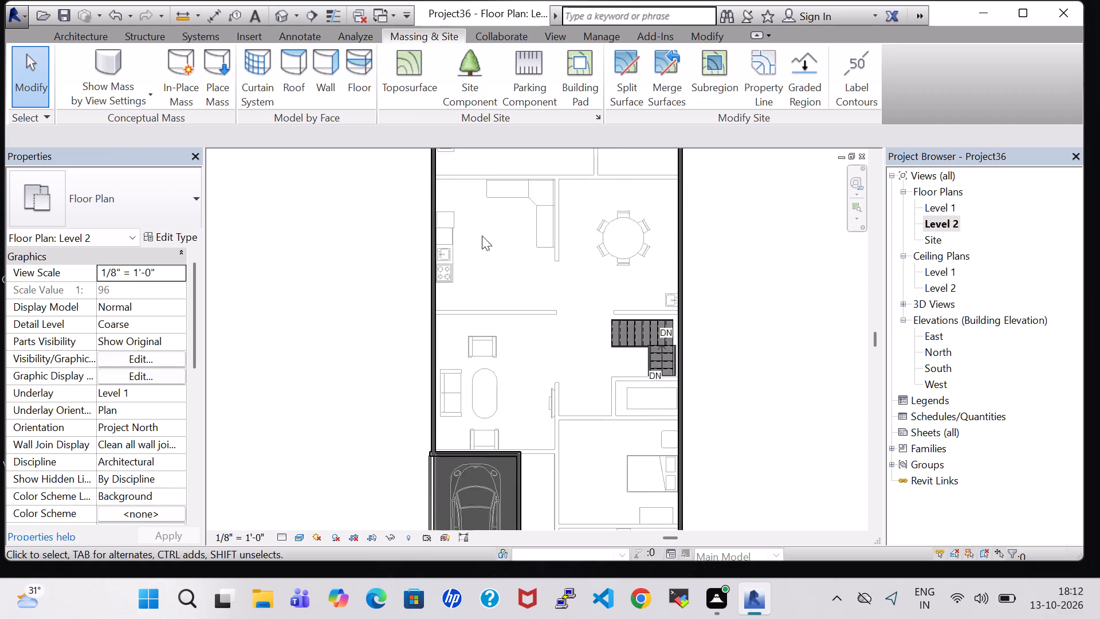
scroll(482, 236, down, 3)
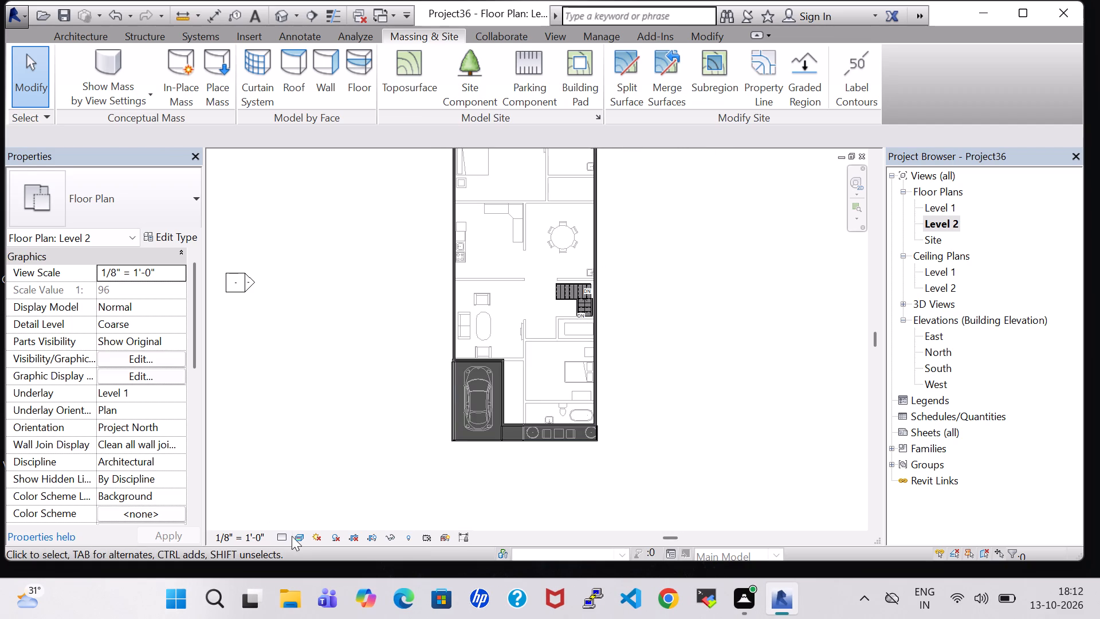
click(301, 538)
click(332, 452)
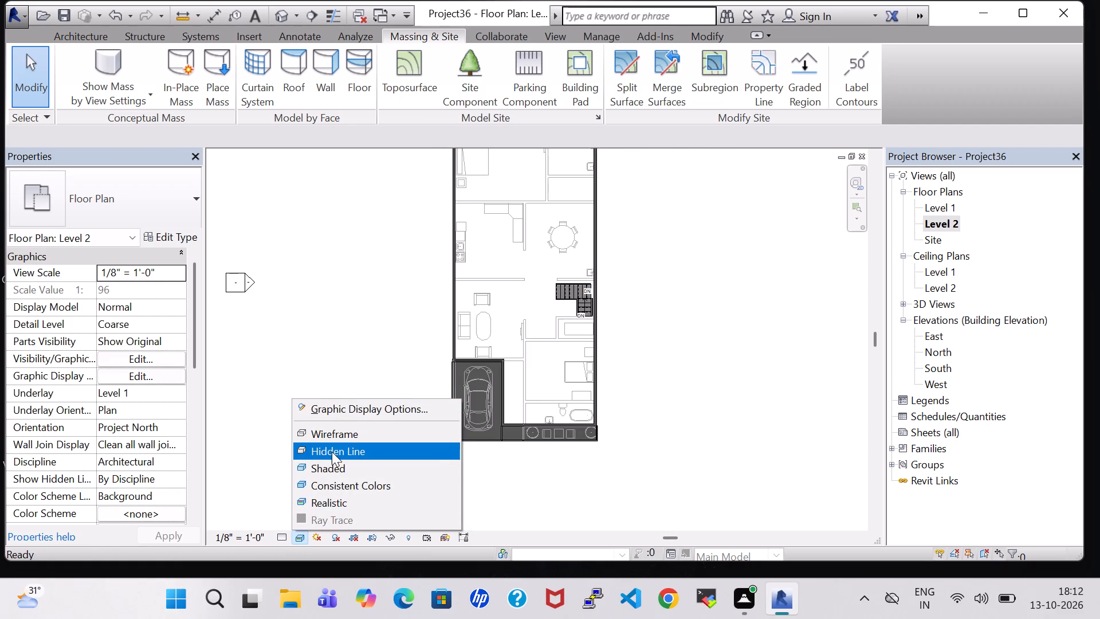
click(300, 537)
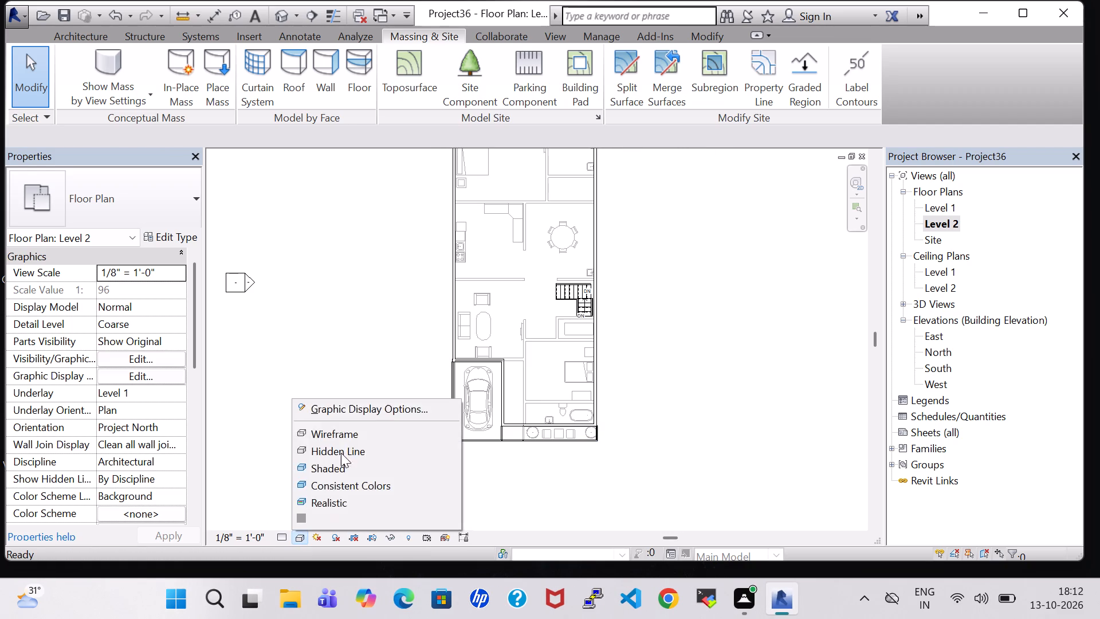
click(355, 434)
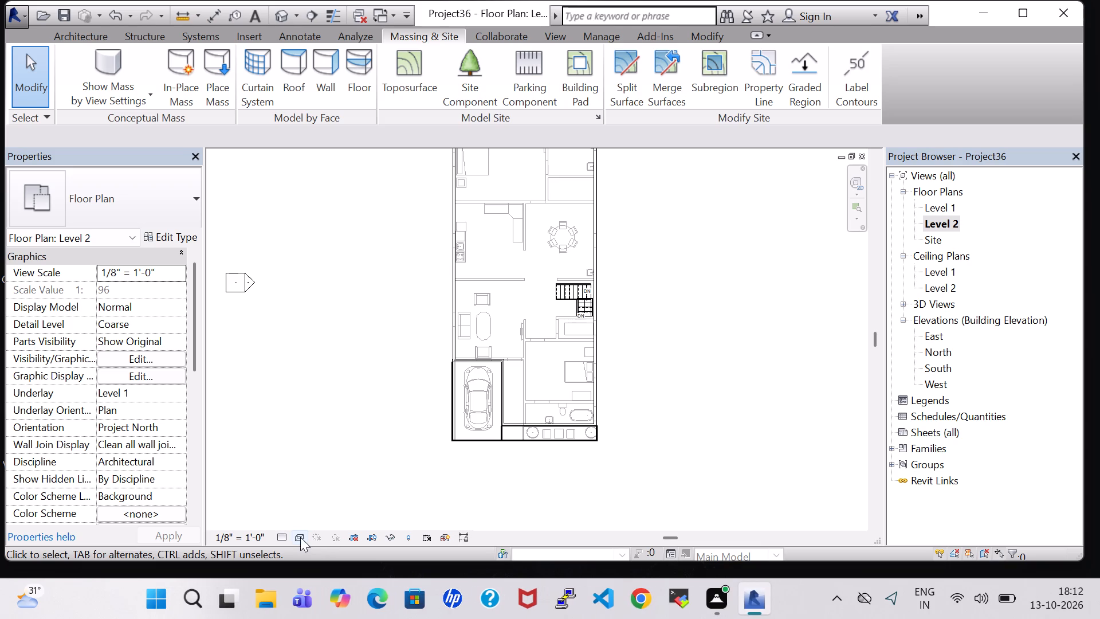
click(300, 537)
click(332, 456)
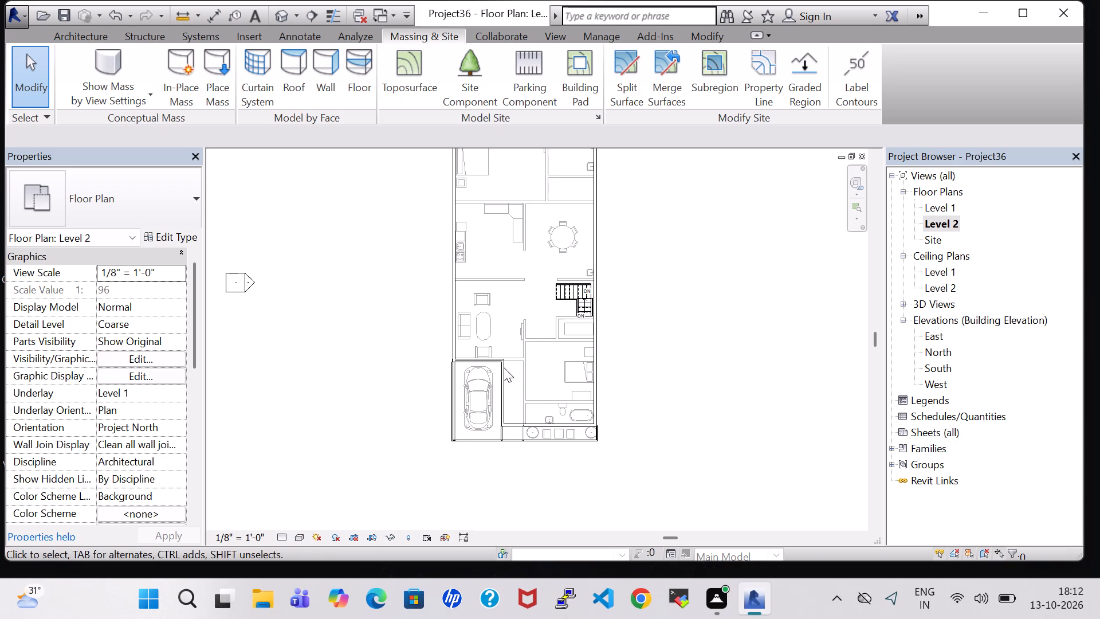
Draw a Generic - 8" wall, 29' 8" long and 10' 0" high, across Level 2 along the north bedroom's south wall below.
middle_drag(643, 297, 654, 468)
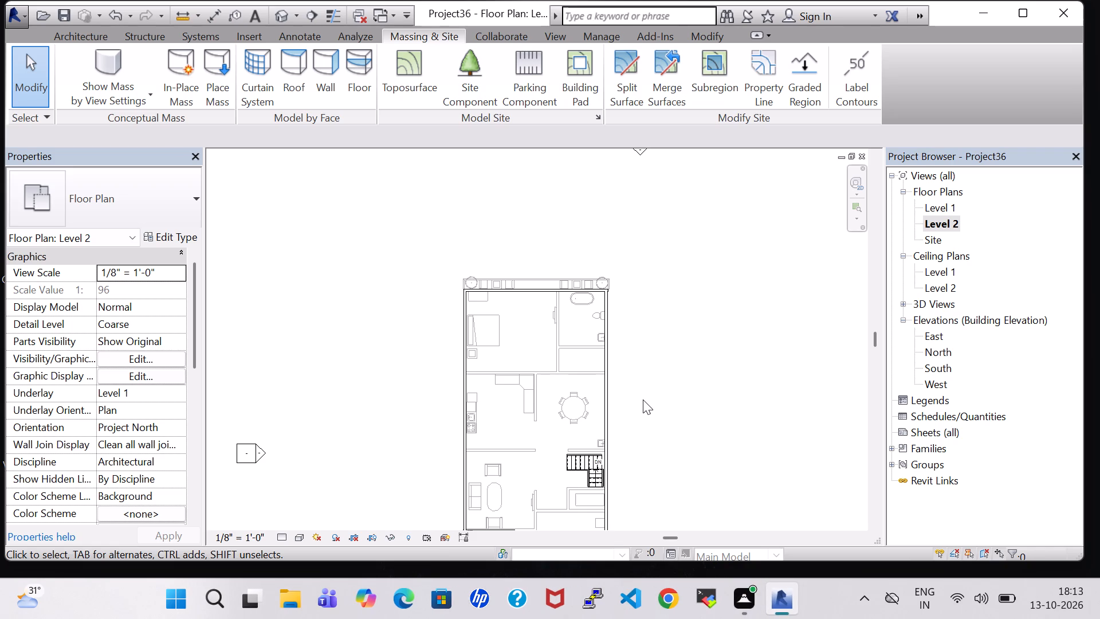
scroll(616, 215, up, 5)
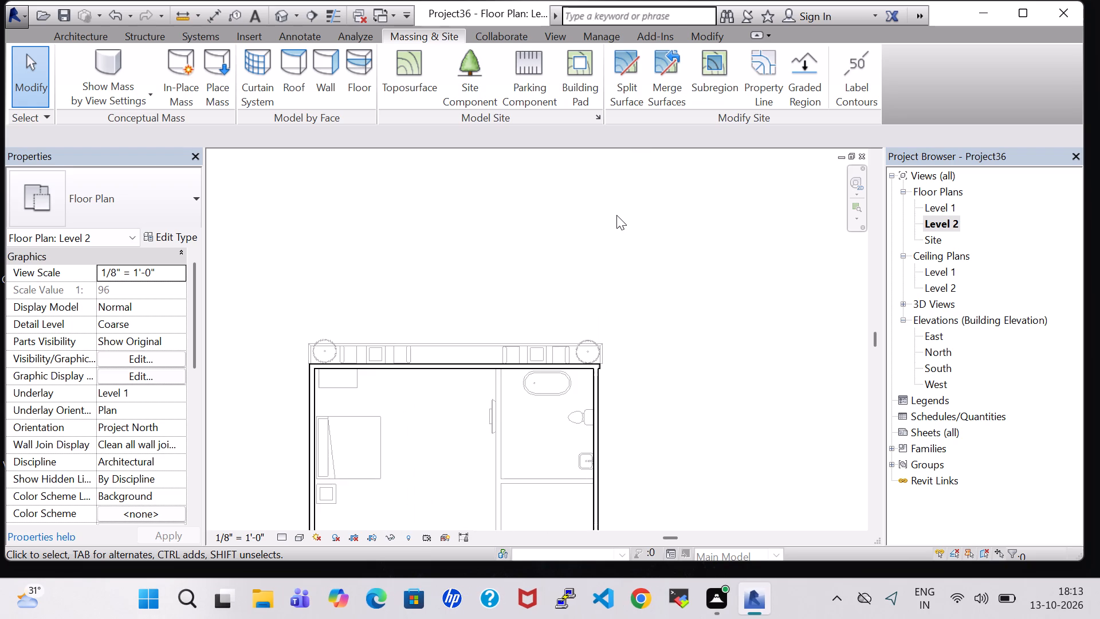
scroll(616, 215, up, 1)
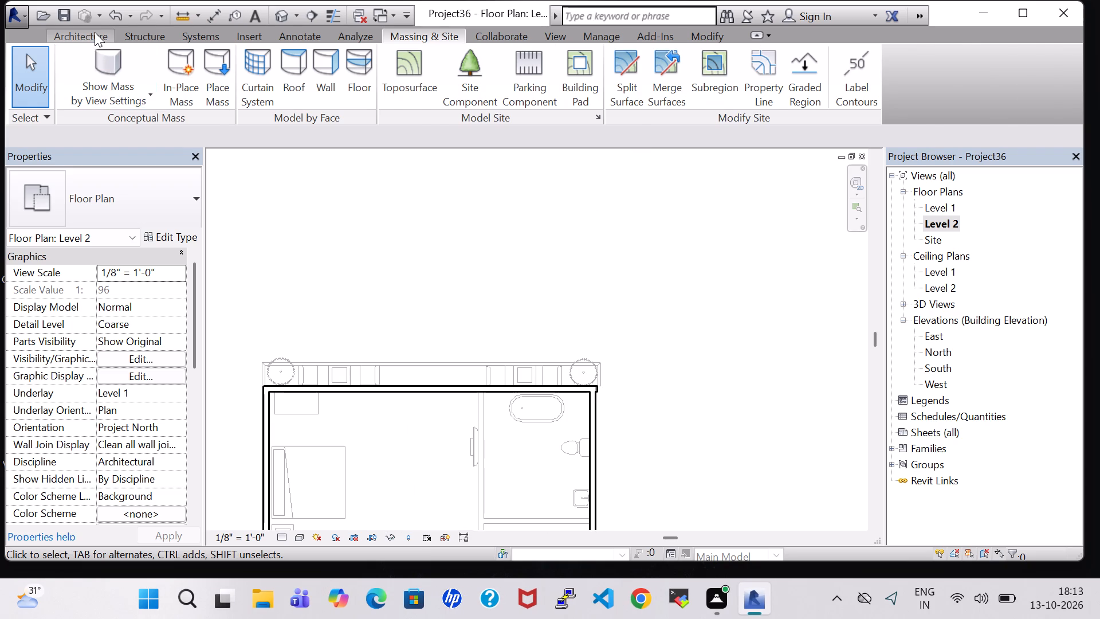
click(95, 32)
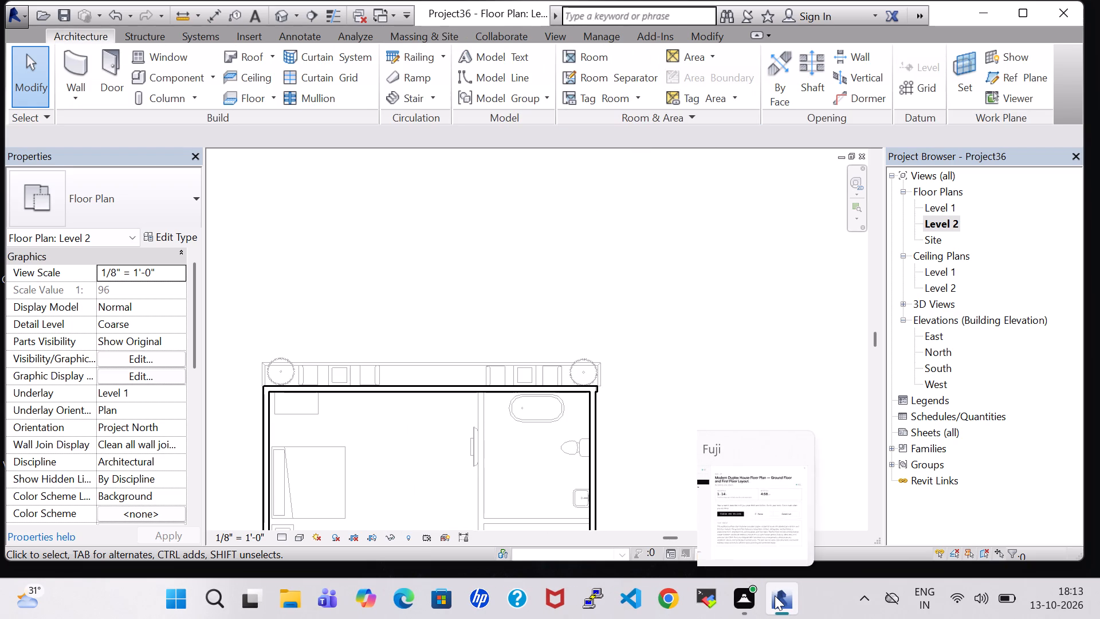
scroll(771, 417, down, 2)
middle_drag(771, 417, 774, 325)
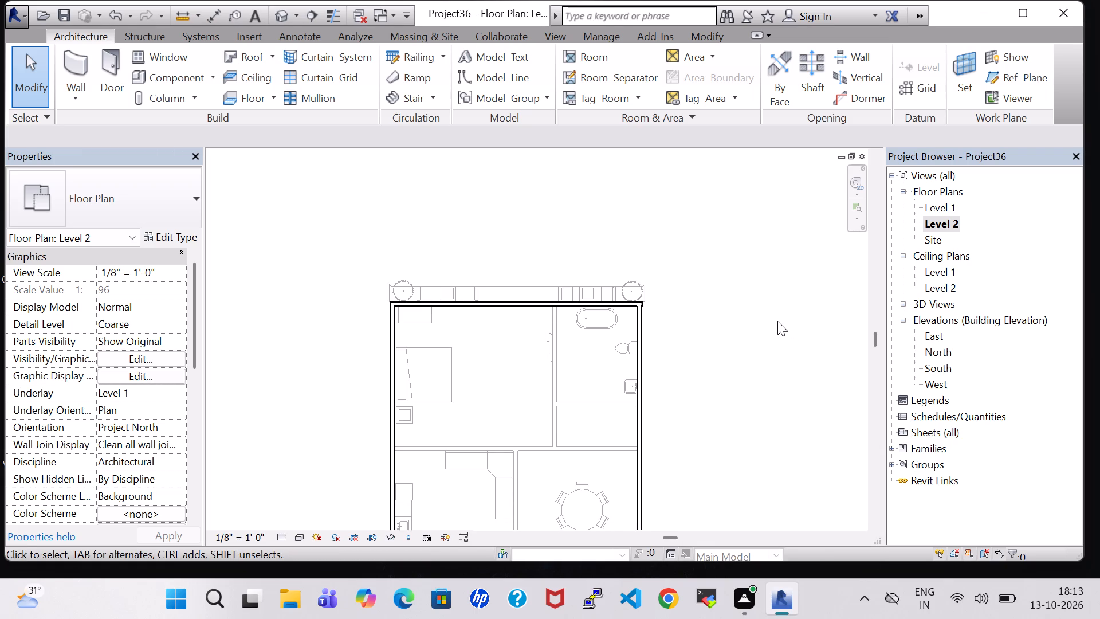
scroll(777, 321, down, 3)
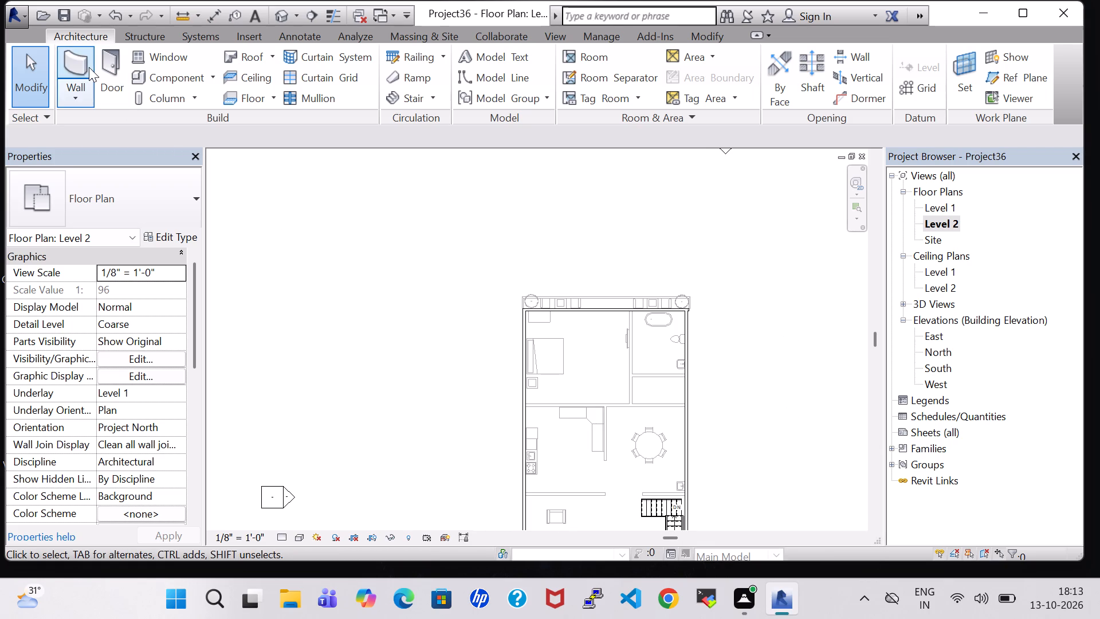
click(89, 67)
click(181, 241)
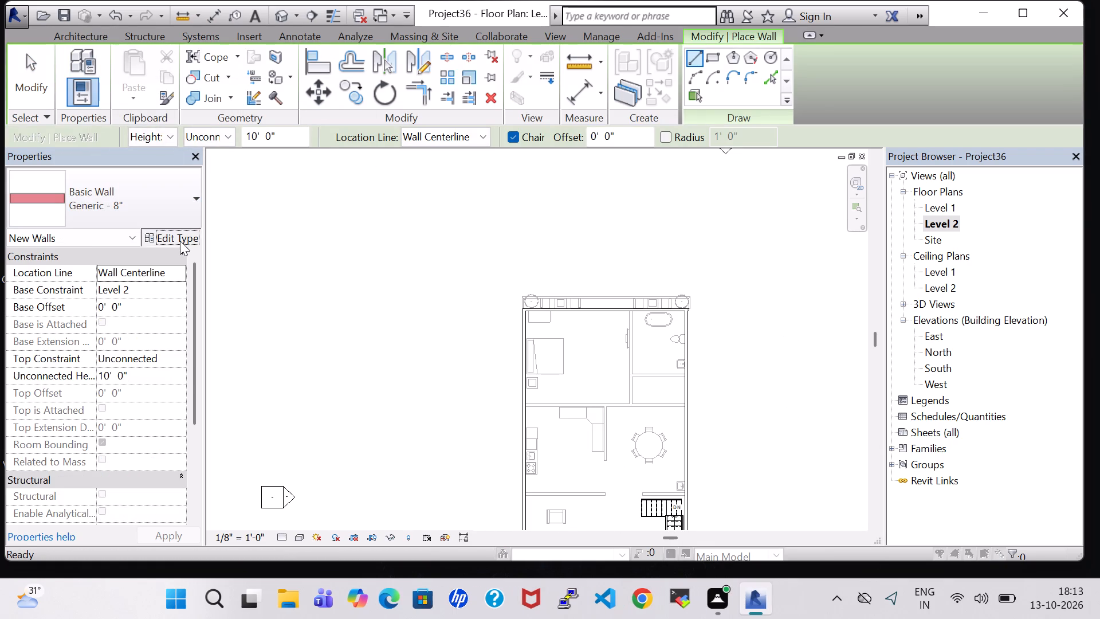
click(1090, 84)
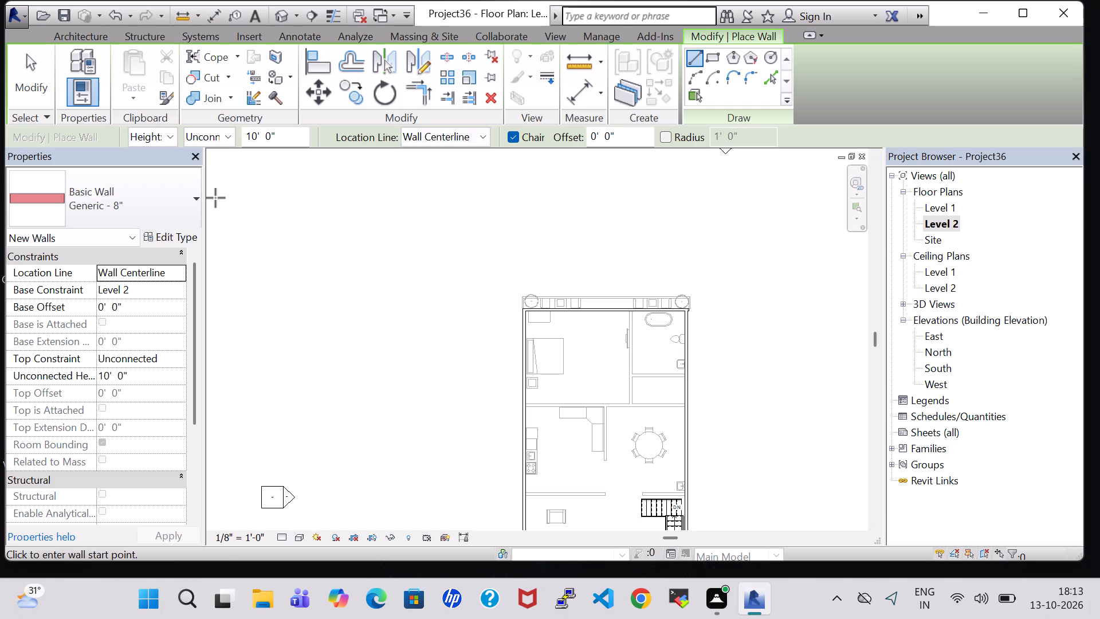
click(523, 402)
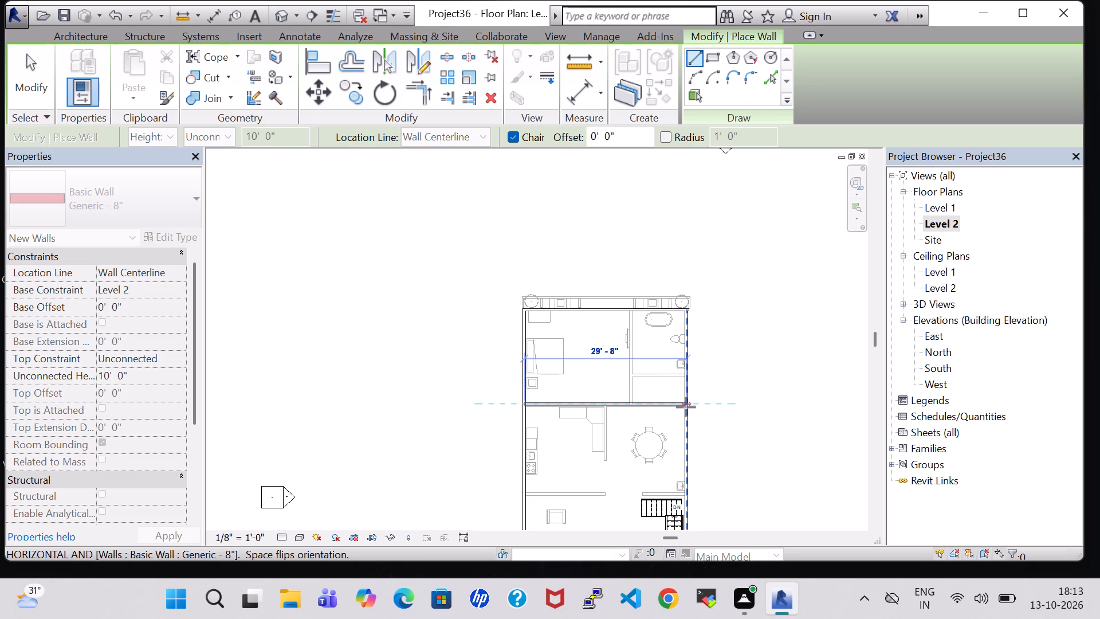
click(686, 407)
Draw chained Generic - 8" walls above the living room: 14' 10" east from the west exterior wall, then 16' 9" south.
middle_drag(725, 452, 737, 299)
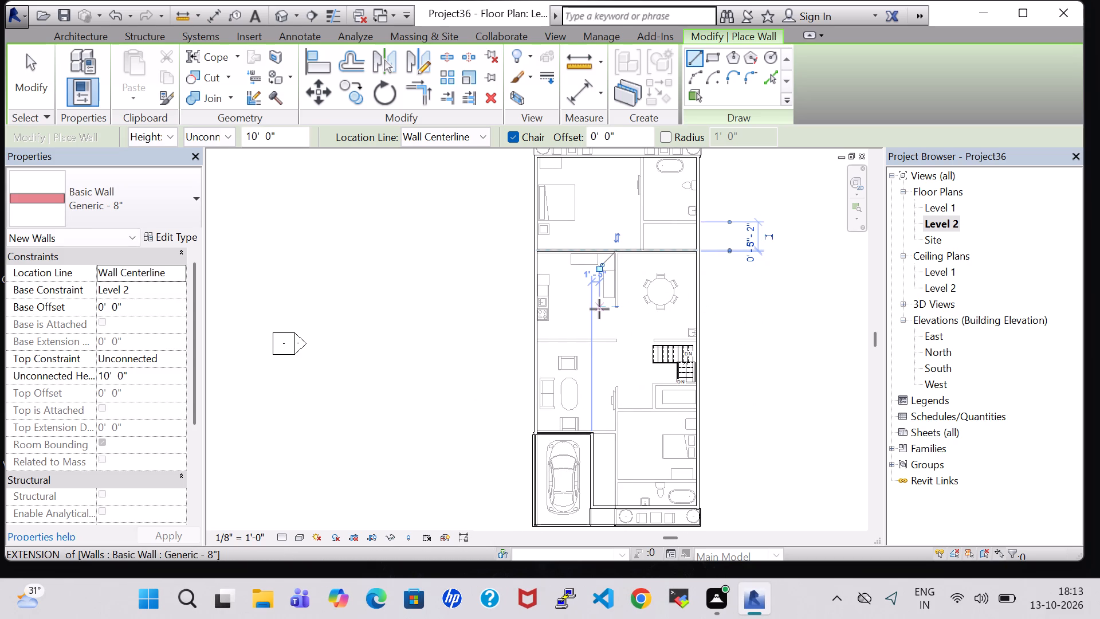
click(534, 340)
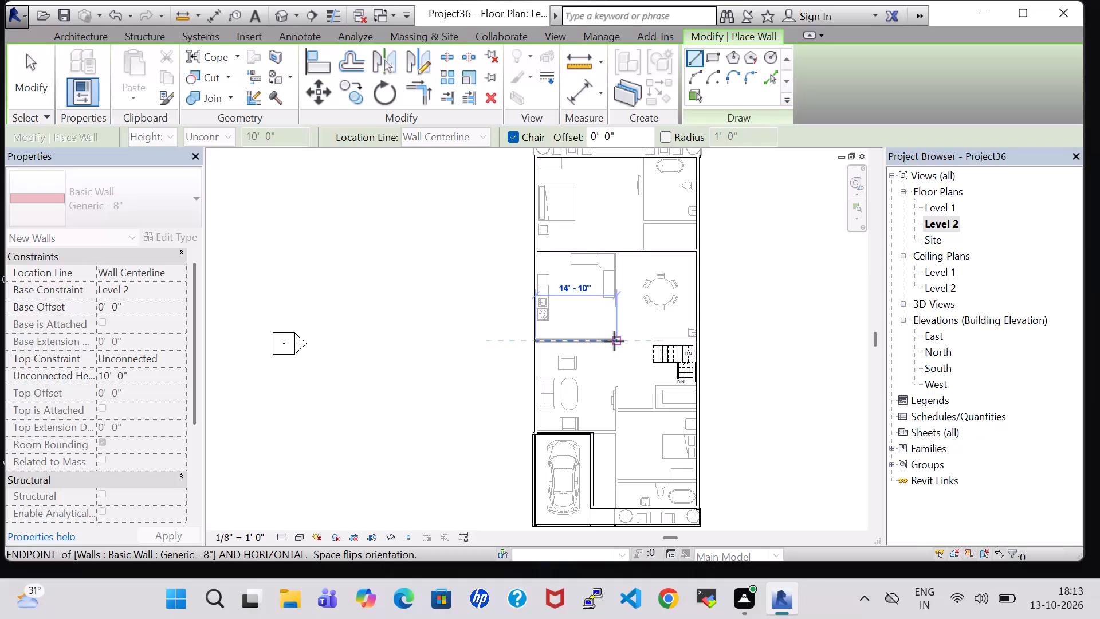
click(614, 341)
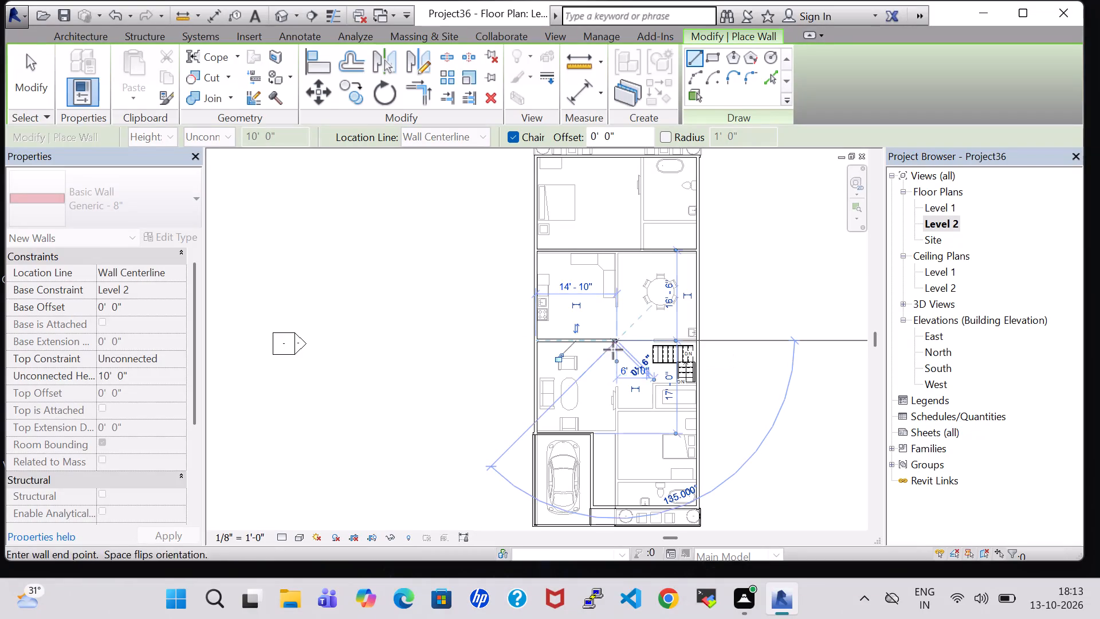
click(616, 432)
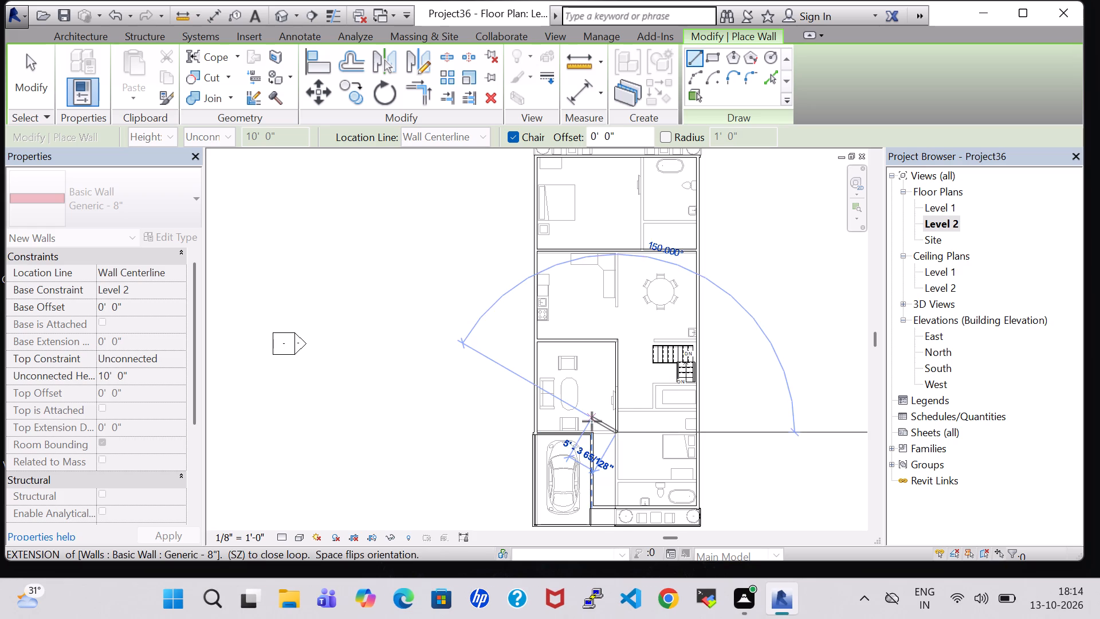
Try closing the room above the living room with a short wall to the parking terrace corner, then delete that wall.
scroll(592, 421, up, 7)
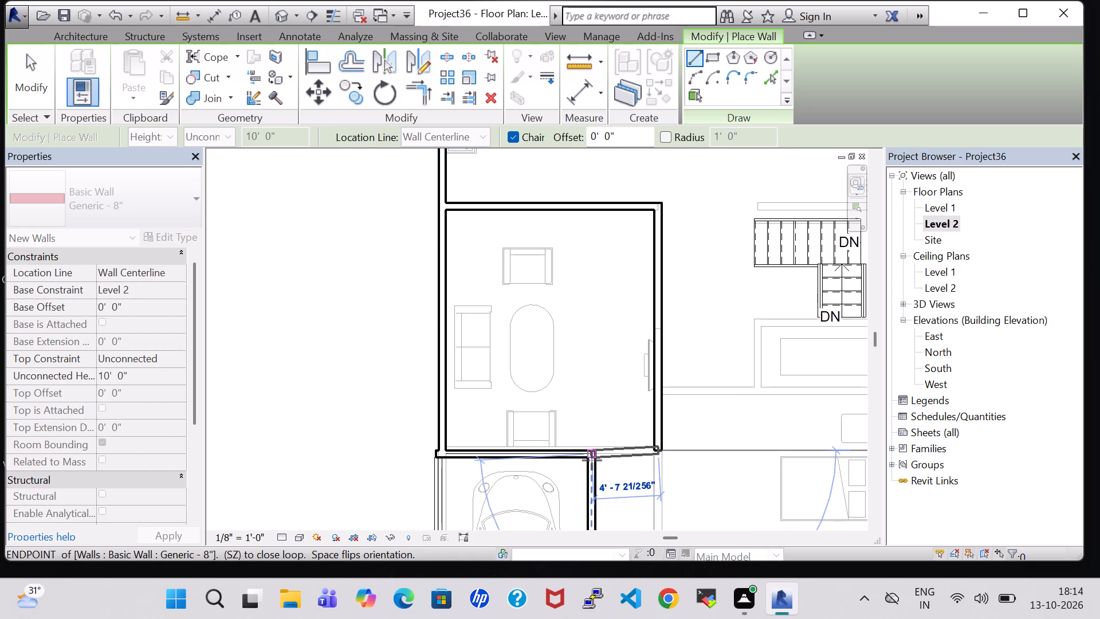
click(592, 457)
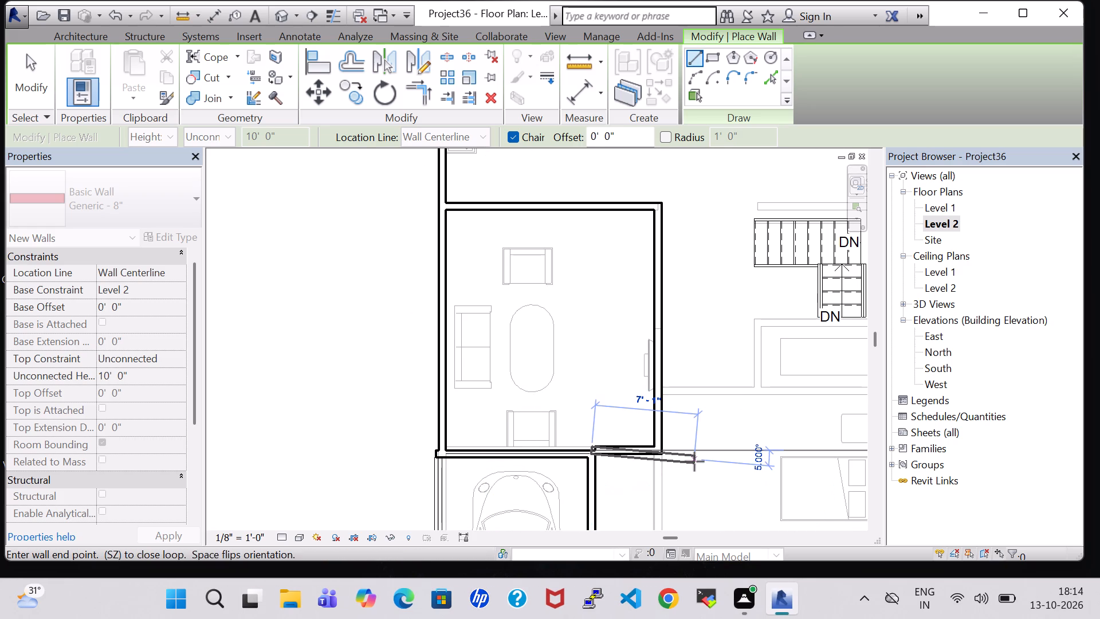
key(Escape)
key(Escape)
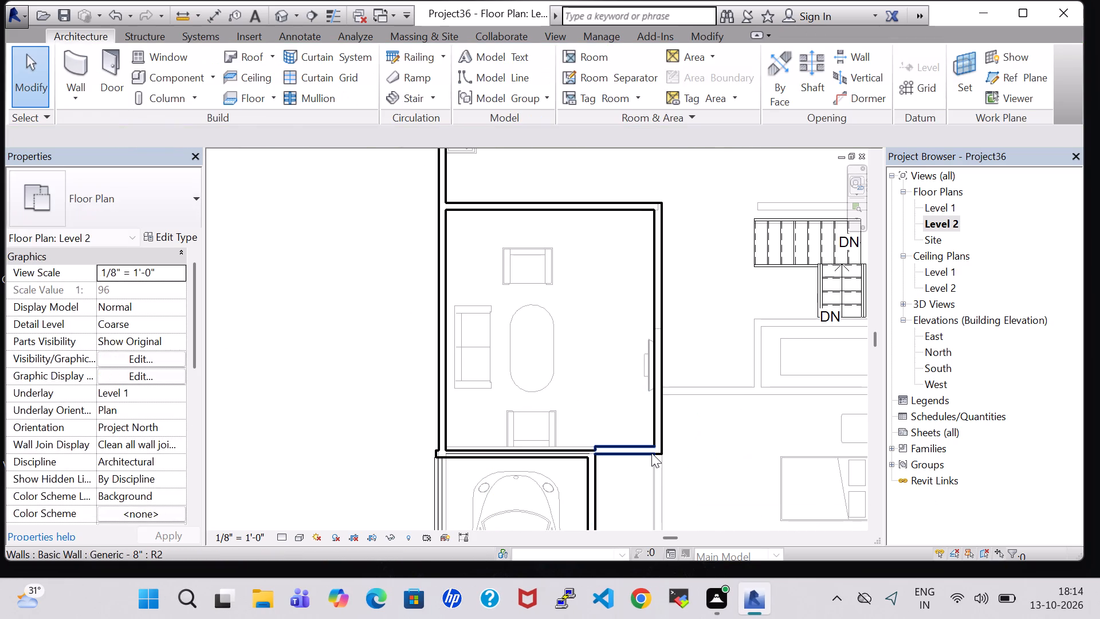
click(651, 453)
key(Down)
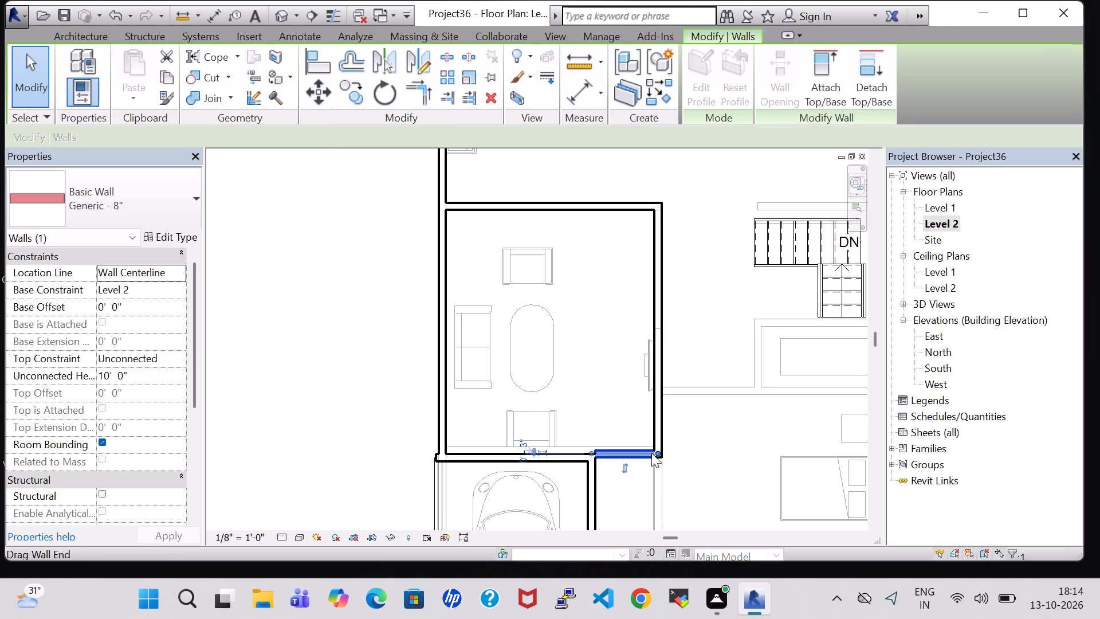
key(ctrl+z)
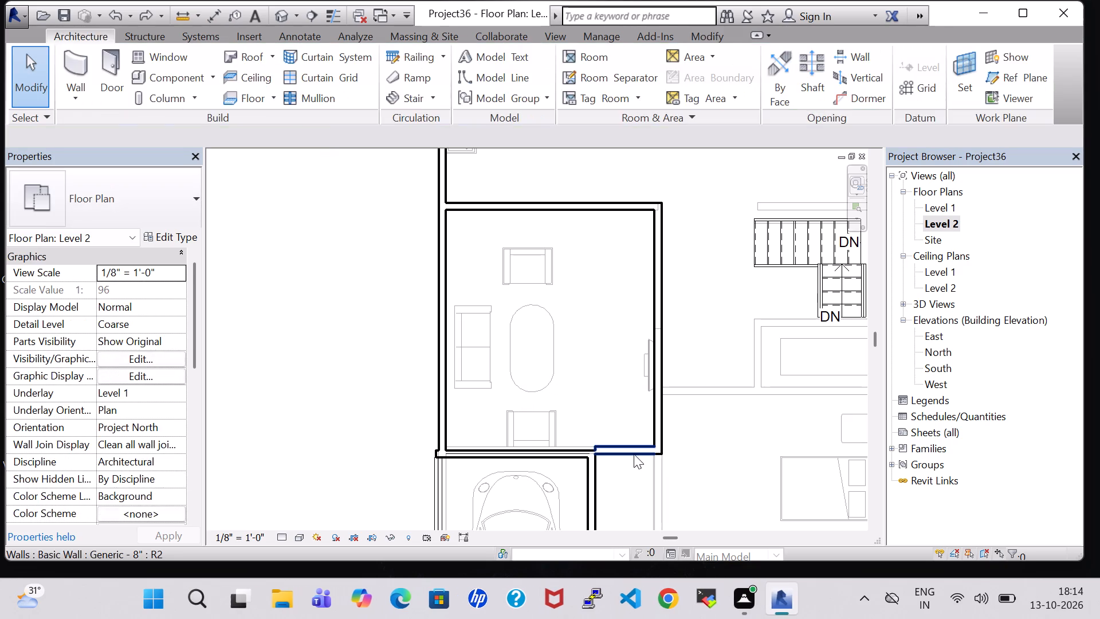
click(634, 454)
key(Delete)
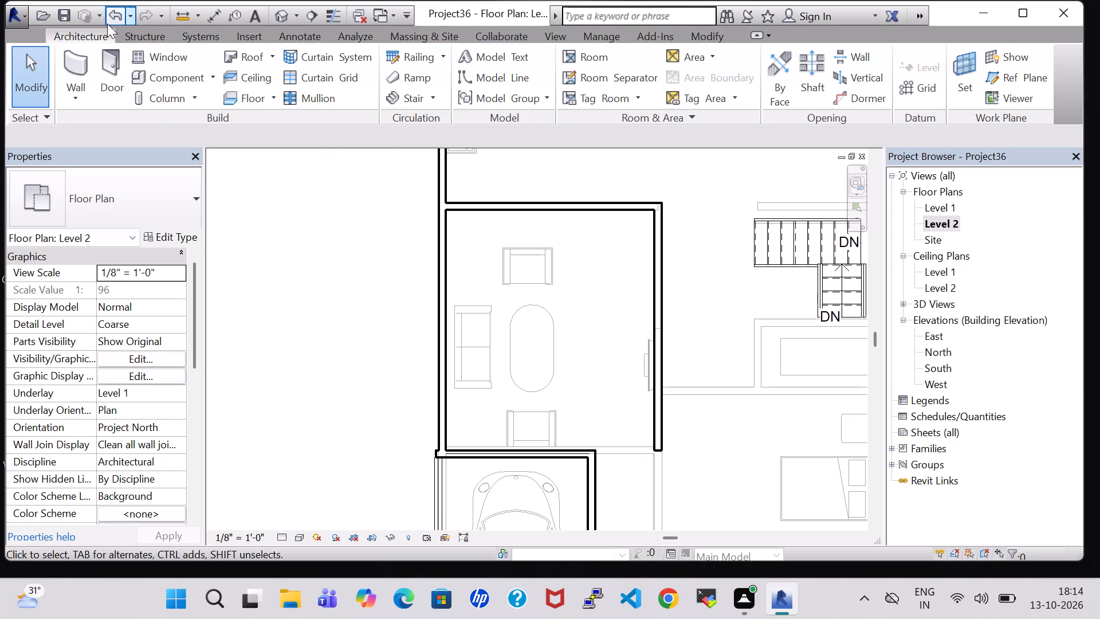
Extend the room's east wall slightly south and close the room with a 4' 7" wall west to the parking terrace corner.
click(72, 58)
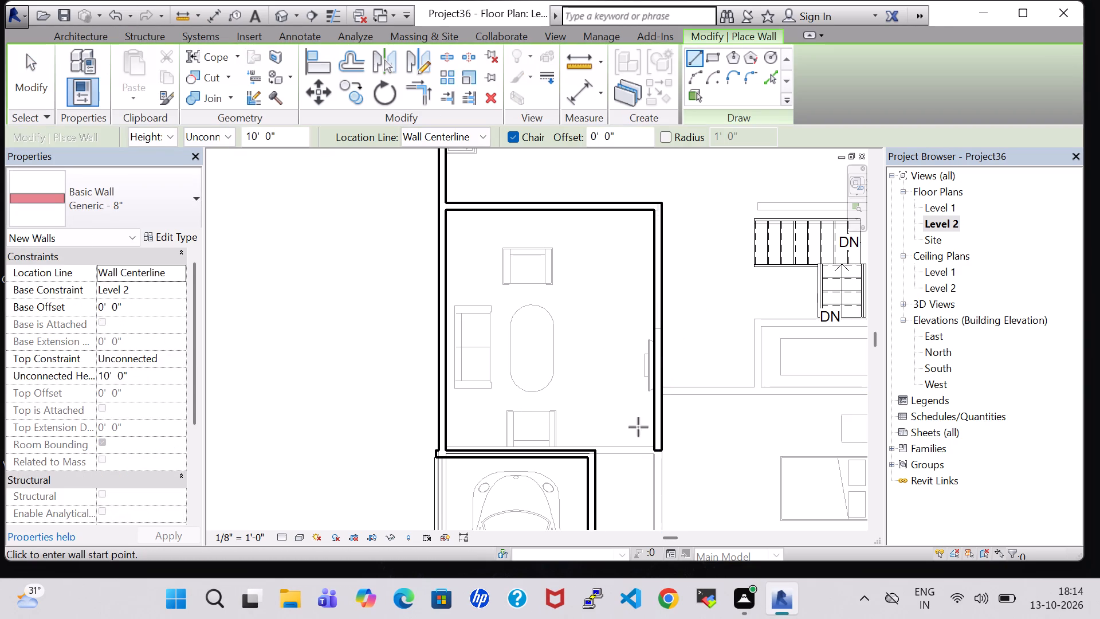
click(658, 450)
click(659, 453)
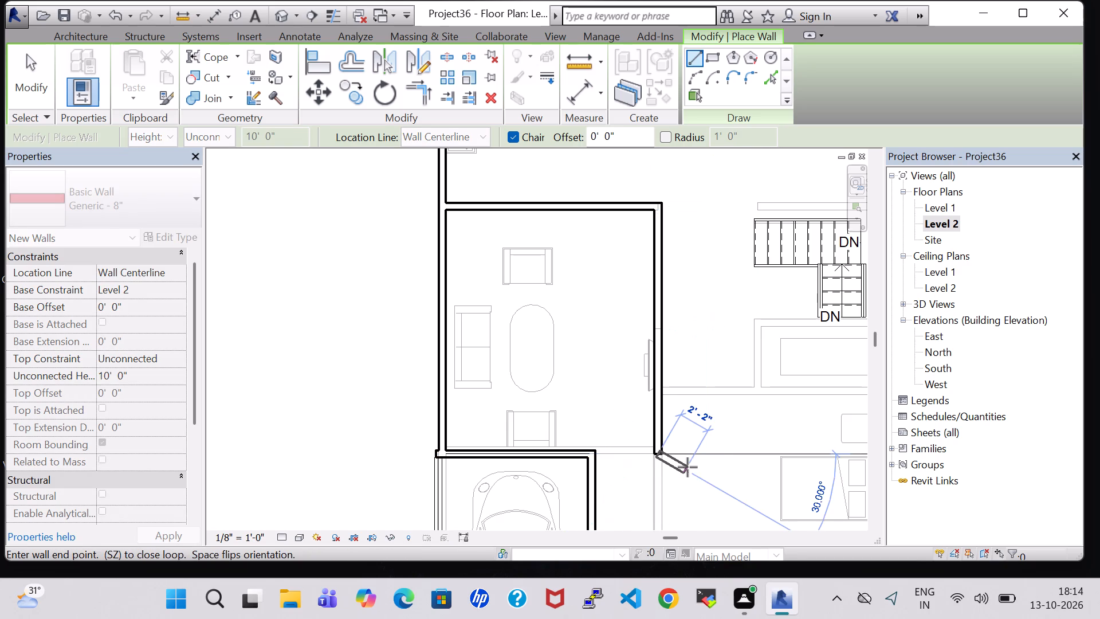
click(590, 456)
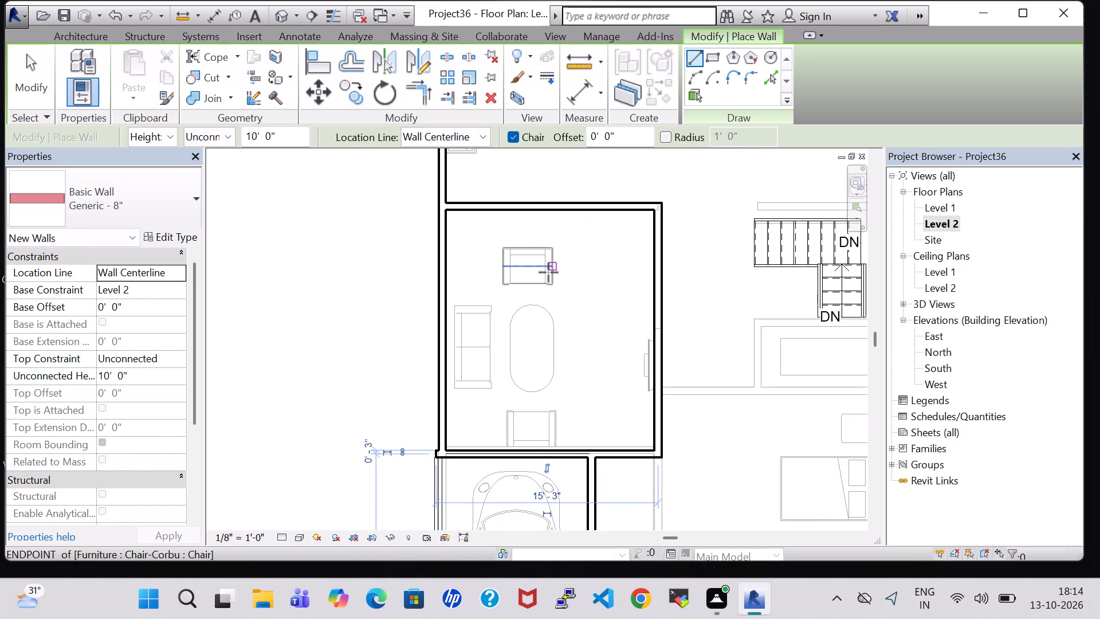
scroll(548, 272, down, 2)
key(Escape)
scroll(548, 272, down, 3)
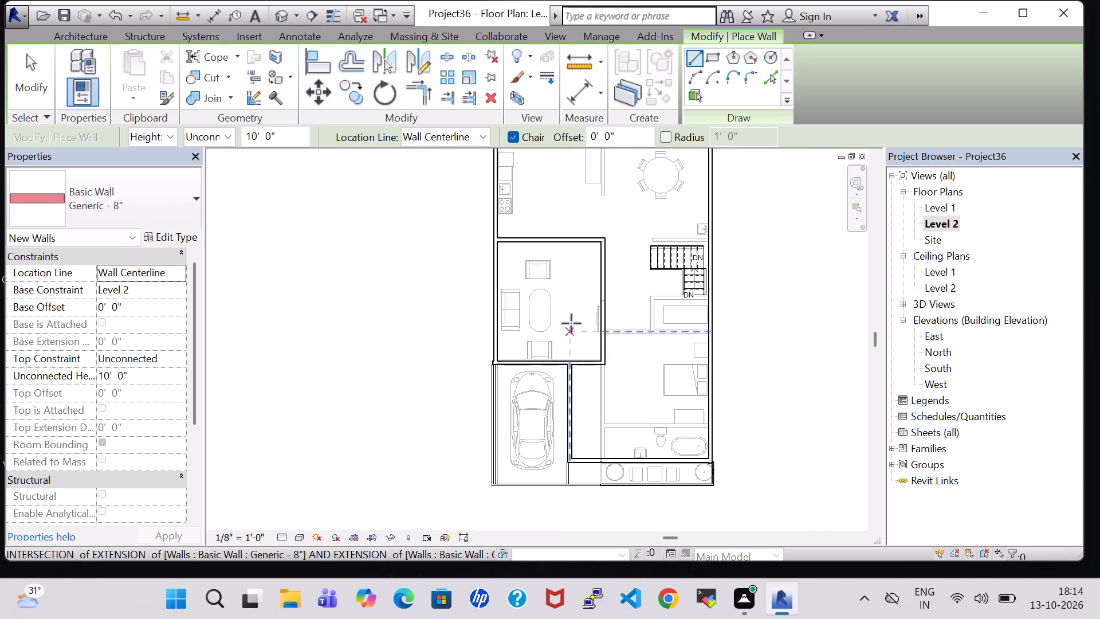
key(Escape)
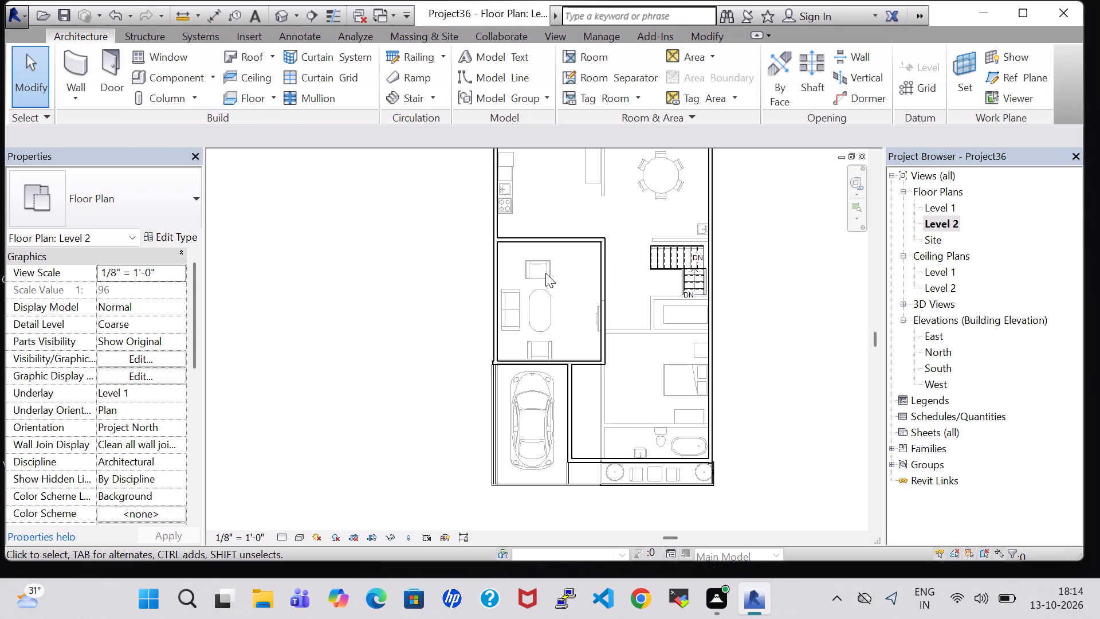
scroll(545, 272, down, 1)
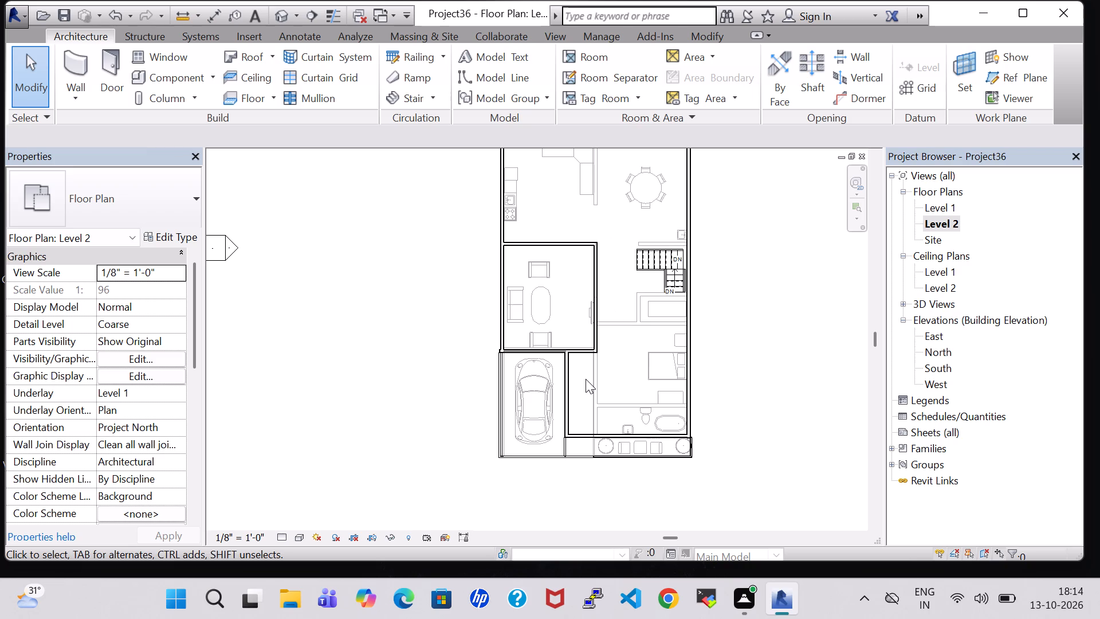
Draw a Generic - 8" wall 14' 10" east from the living room's east wall to the east exterior wall, over the south bedroom's north wall.
click(57, 68)
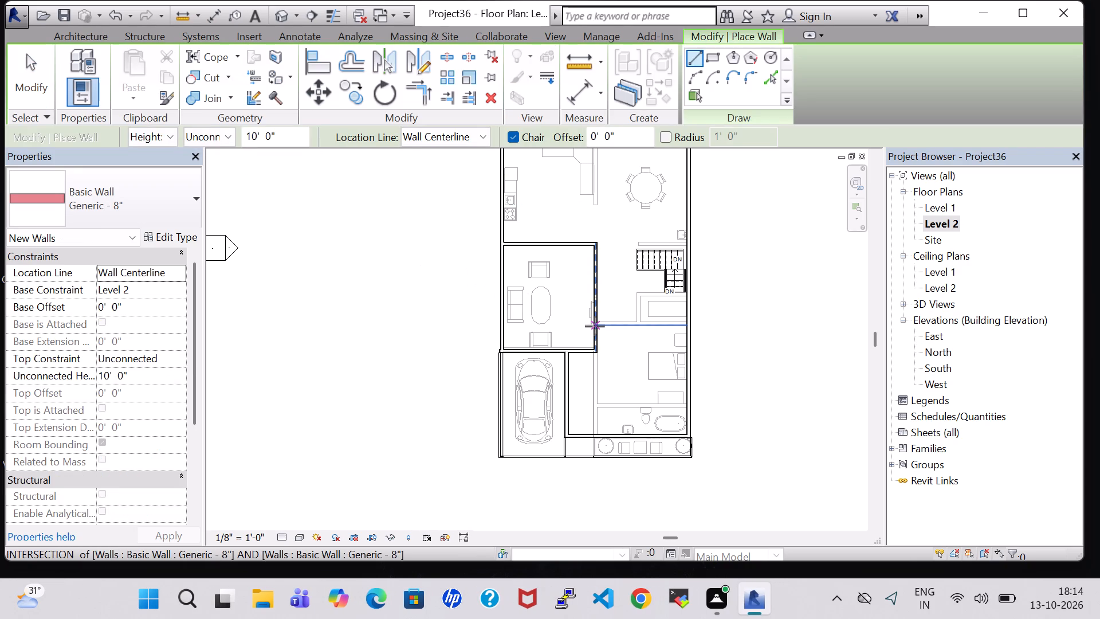
scroll(595, 326, up, 7)
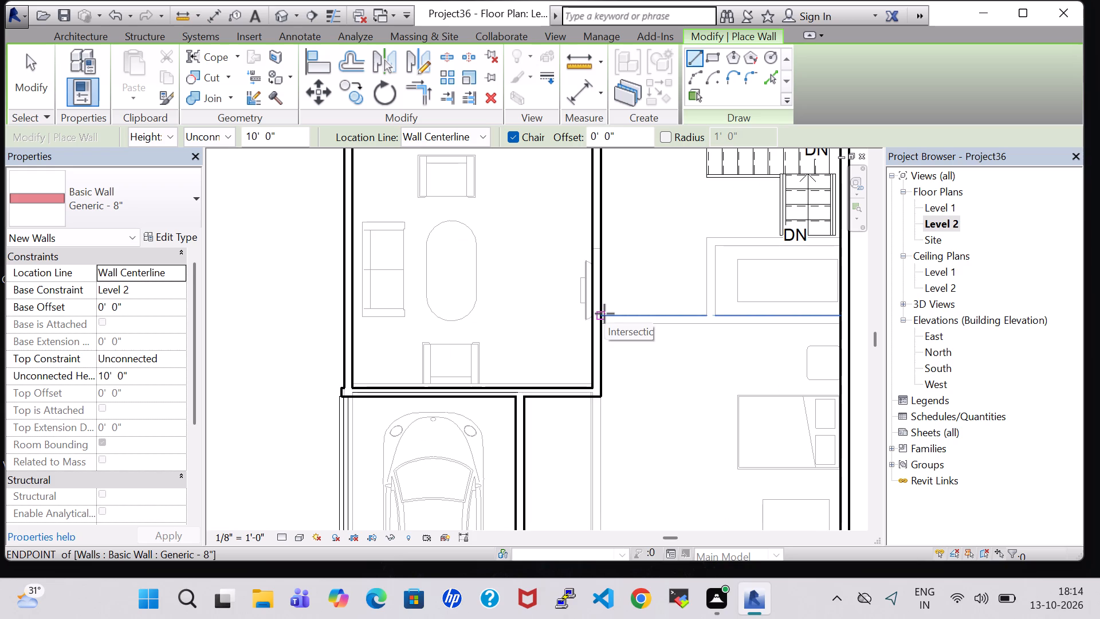
click(596, 319)
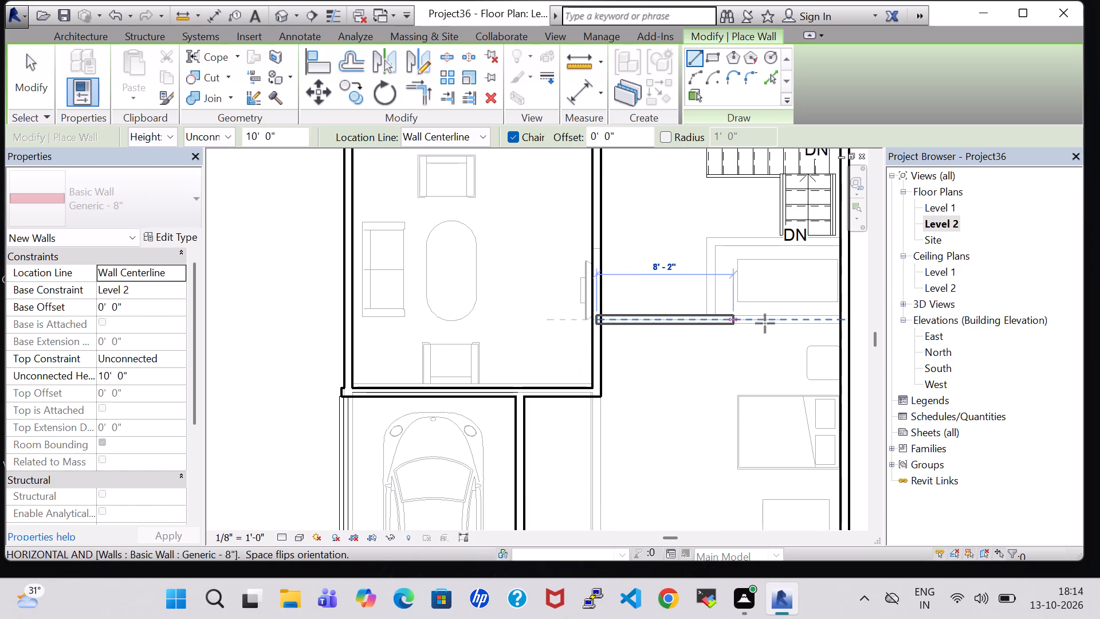
click(845, 317)
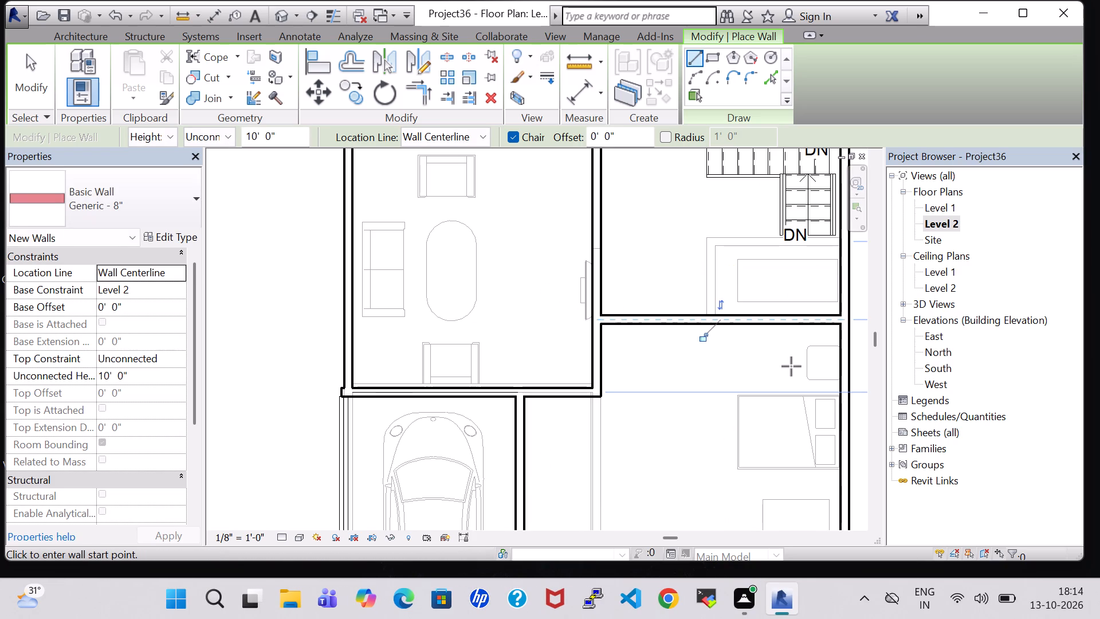
scroll(791, 366, down, 5)
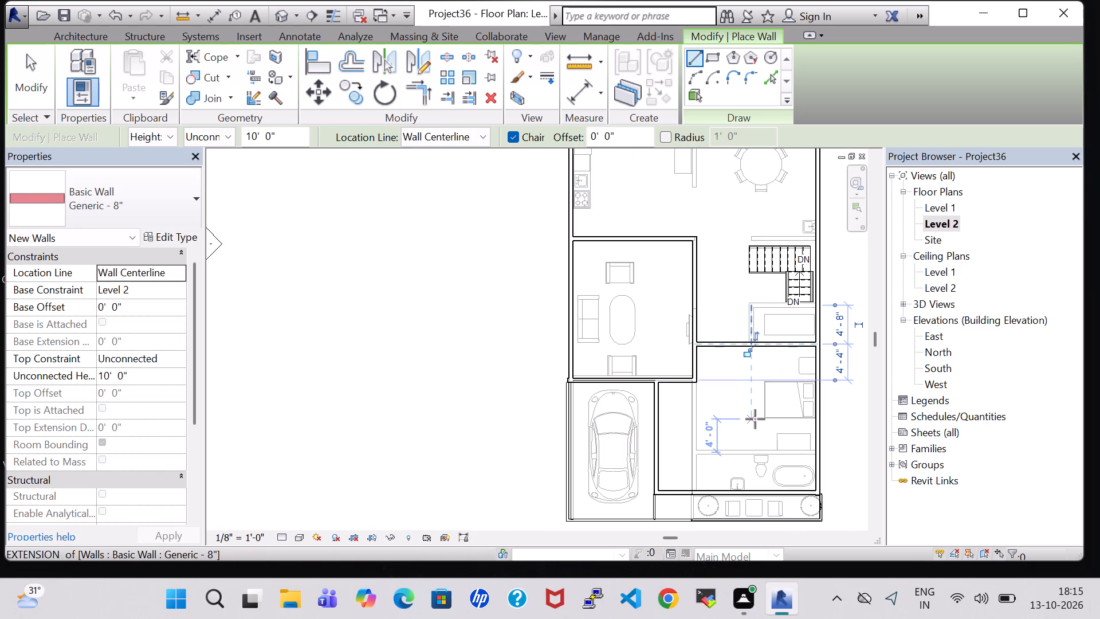
key(Escape)
key(Escape)
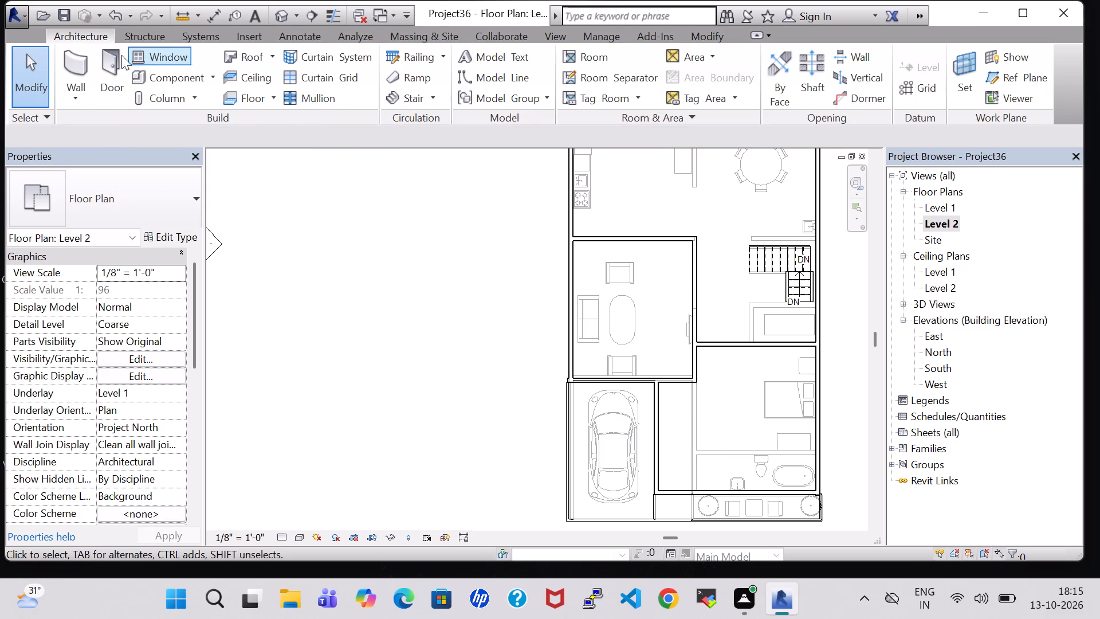
Draw chained Generic - 8" walls in the south bedroom: 14' 1" south from its north wall, then 5' 9" east to the exterior wall.
click(69, 61)
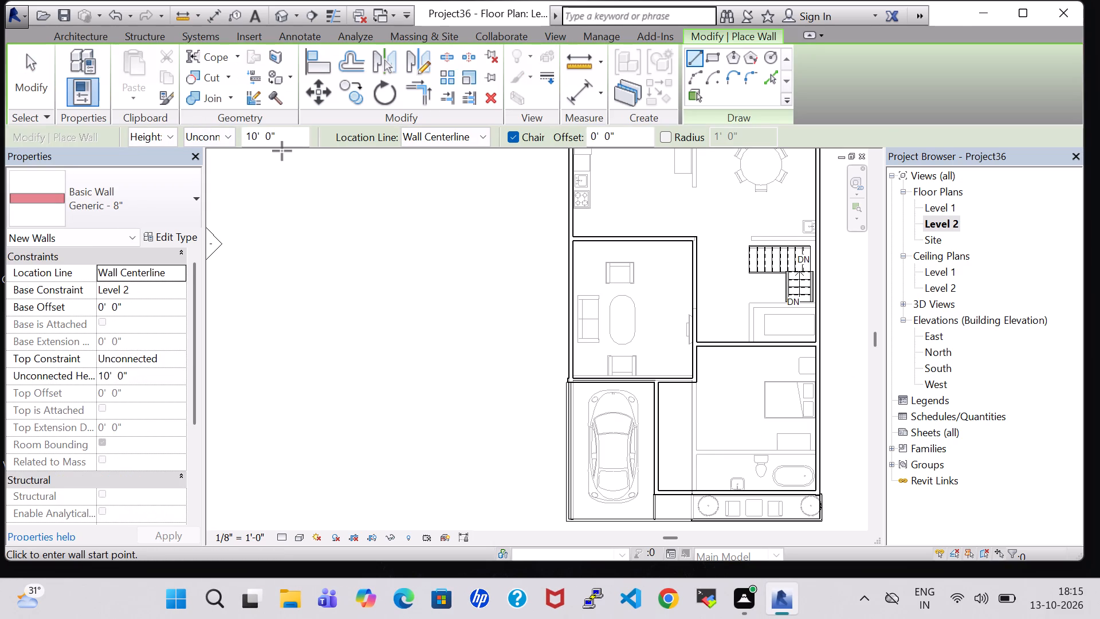
click(770, 346)
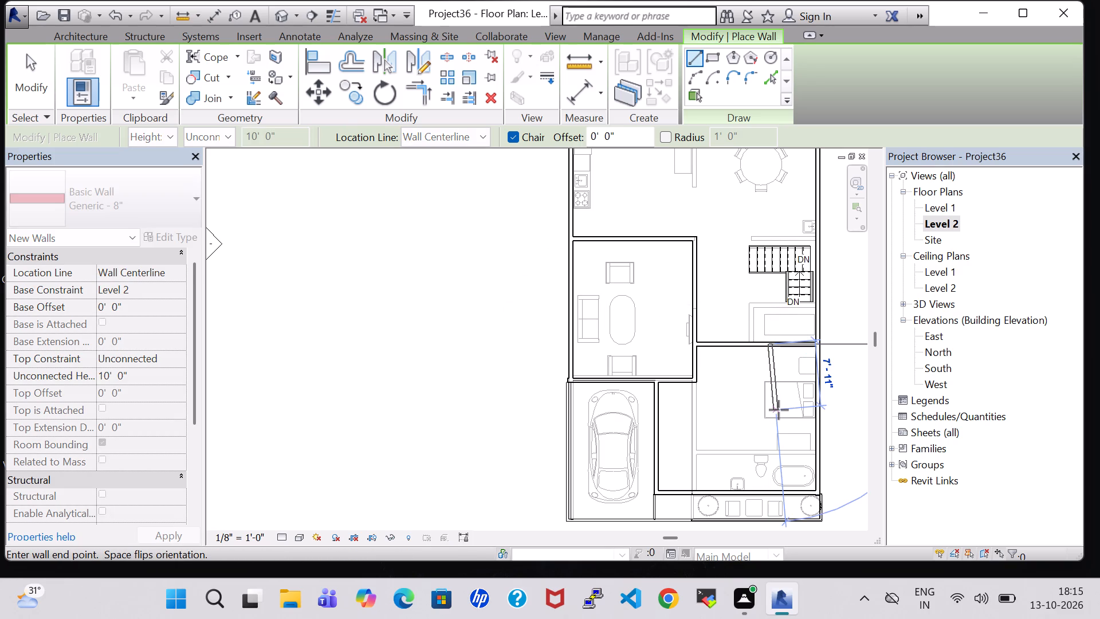
click(769, 461)
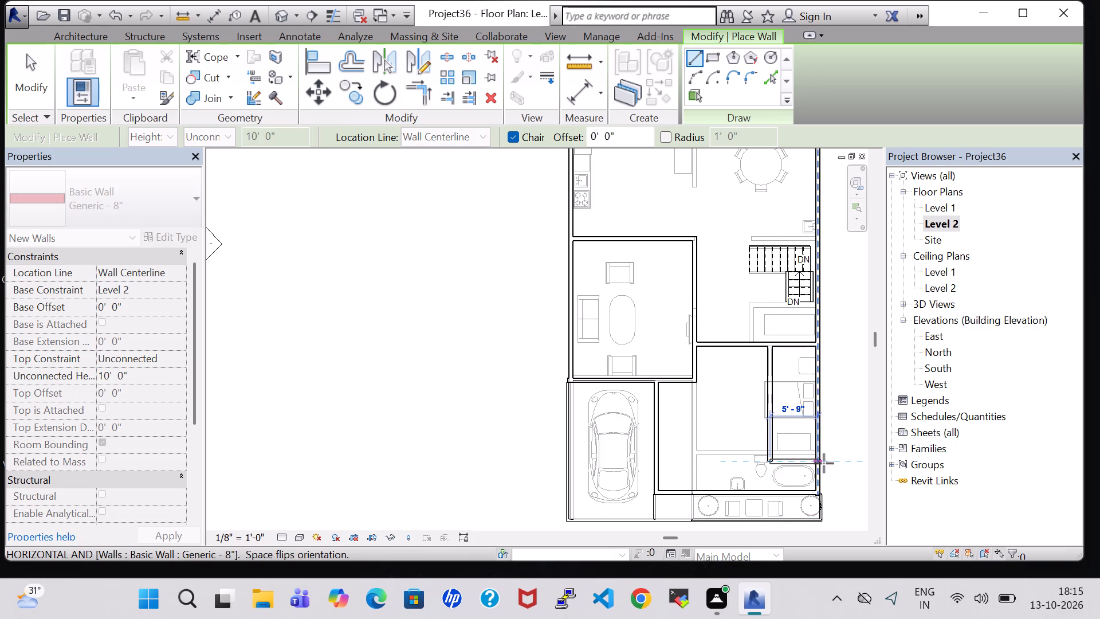
click(819, 462)
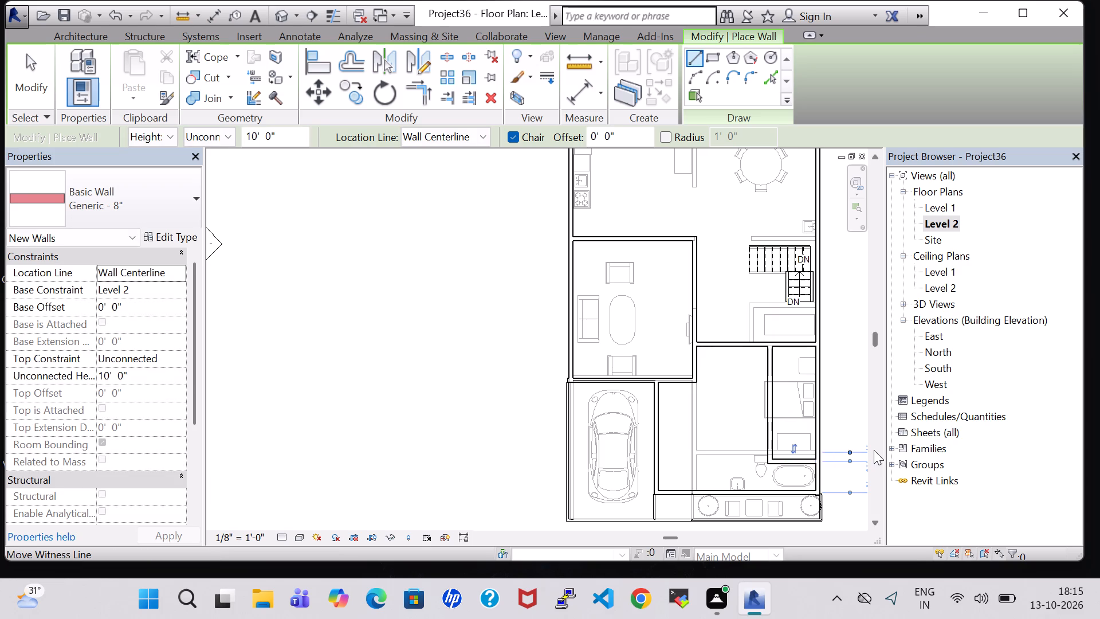
key(Escape)
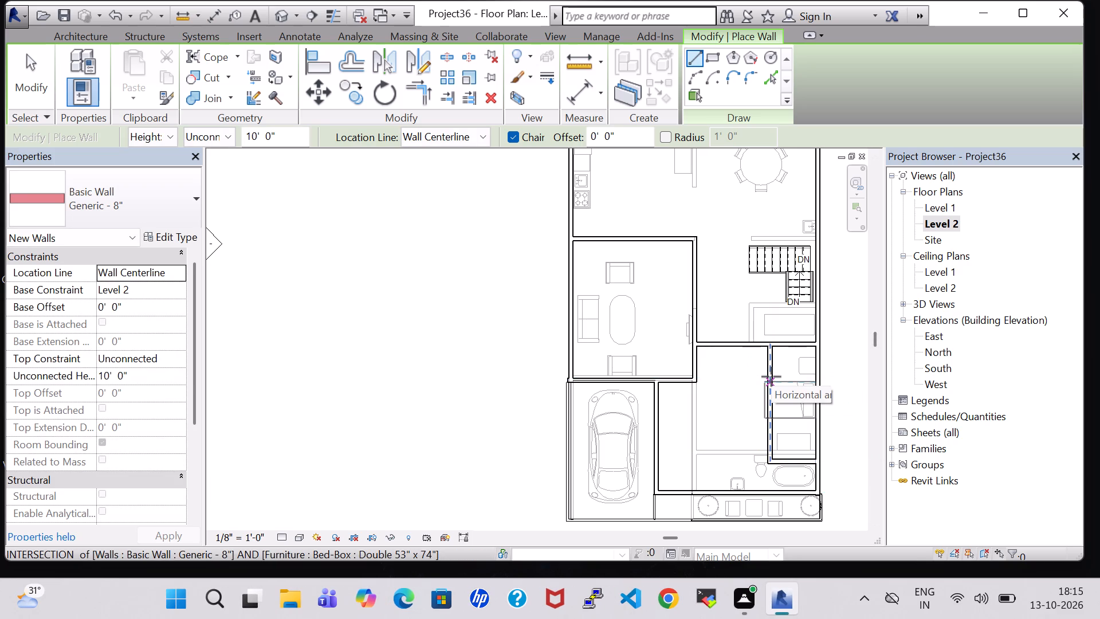
Divide the narrow enclosure in the south bedroom with an east-west Generic - 8" wall aligned with the underlying bed's north edge.
click(771, 381)
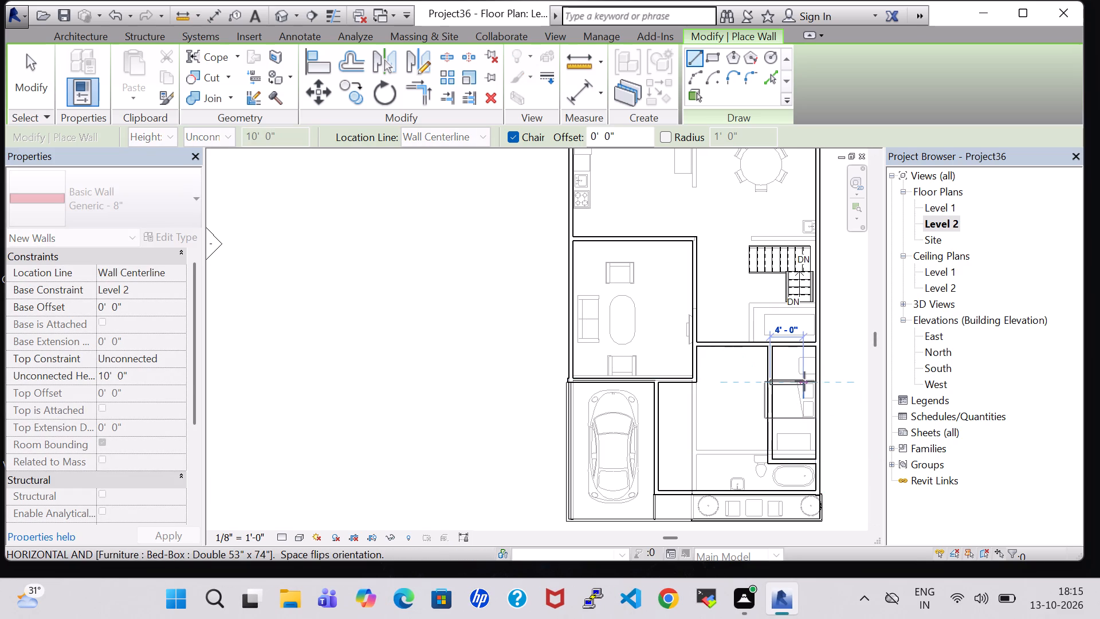
click(819, 381)
key(Escape)
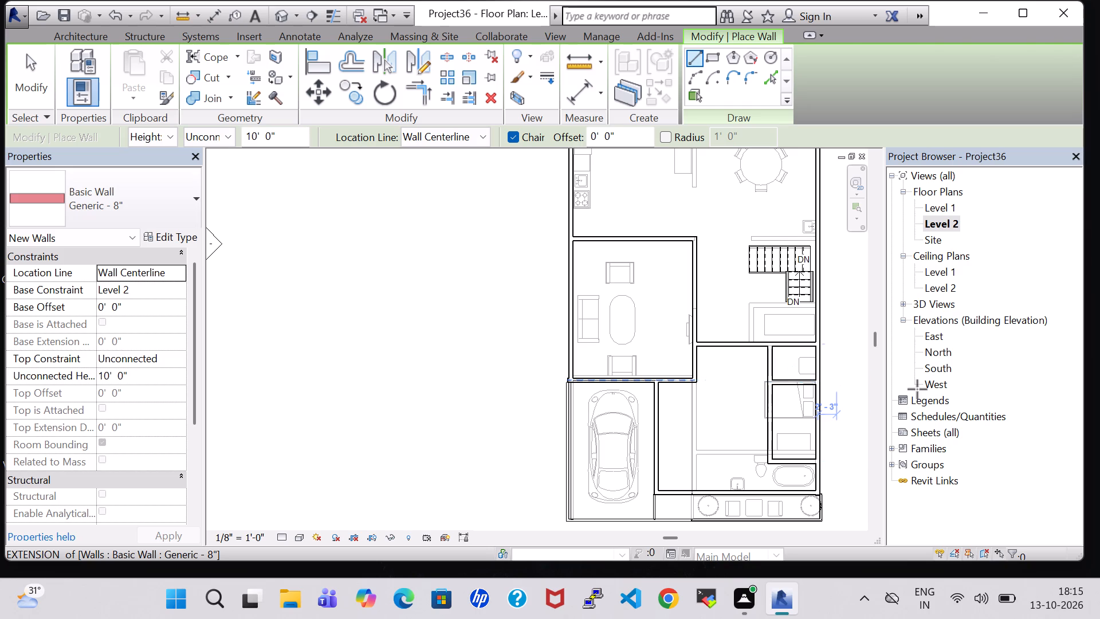
key(Escape)
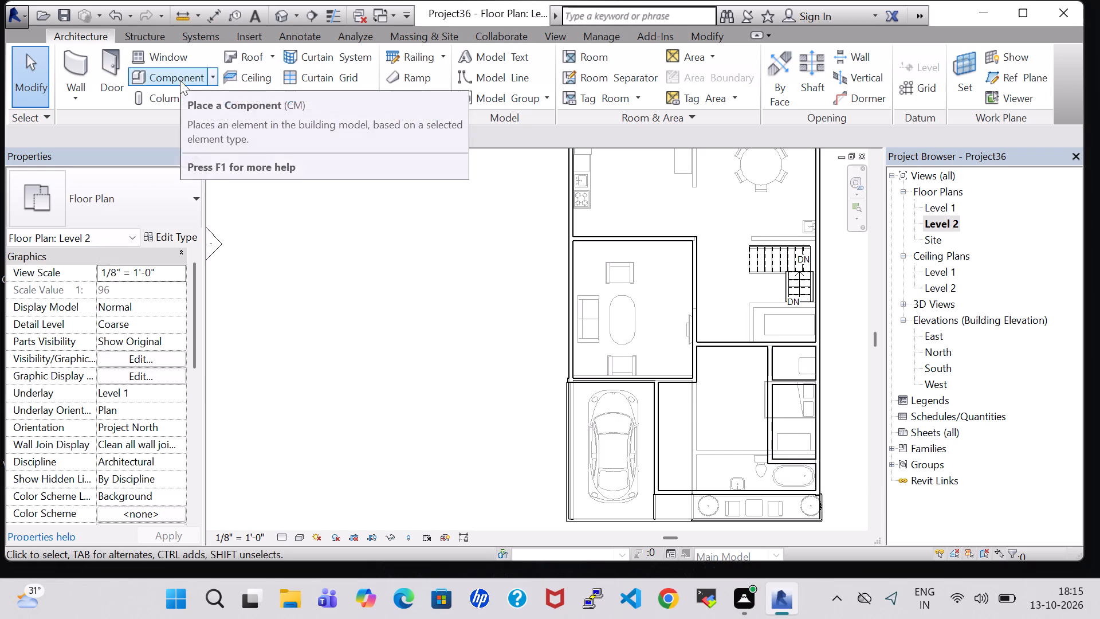
Draw chained Generic - 8" walls beside the stair: north from the south bedroom's north wall, then 9' 4" east to the exterior wall.
click(82, 67)
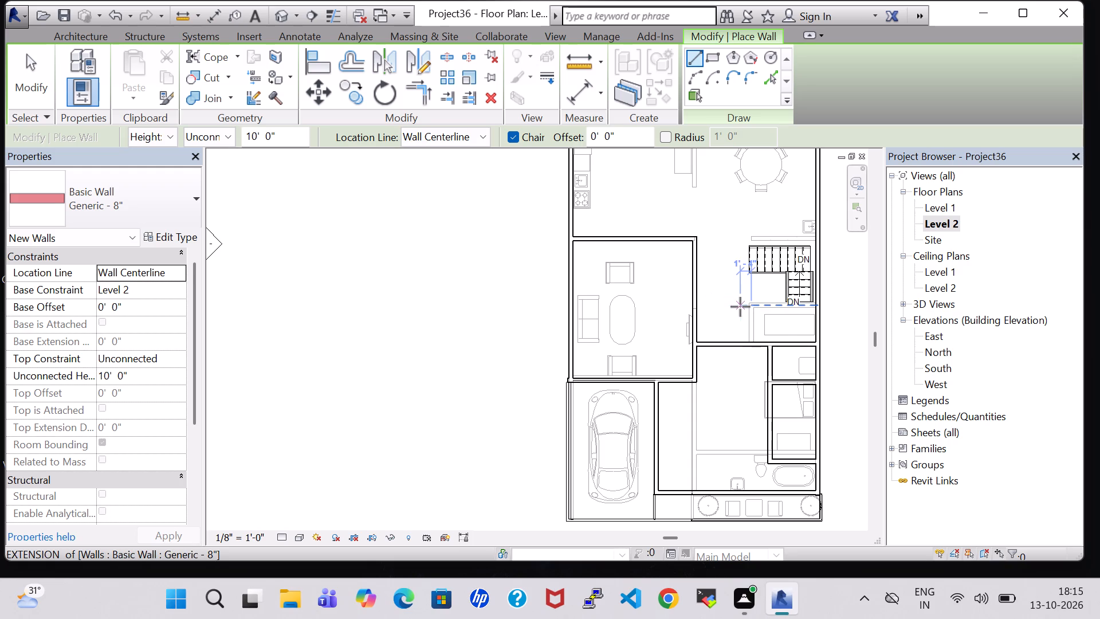
click(740, 340)
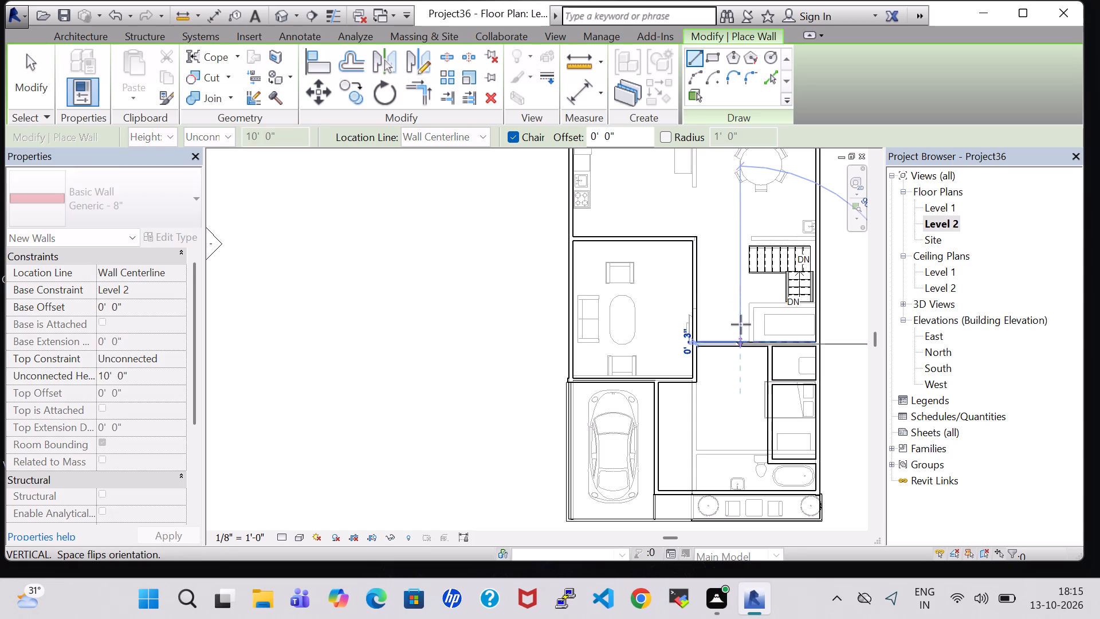
click(733, 283)
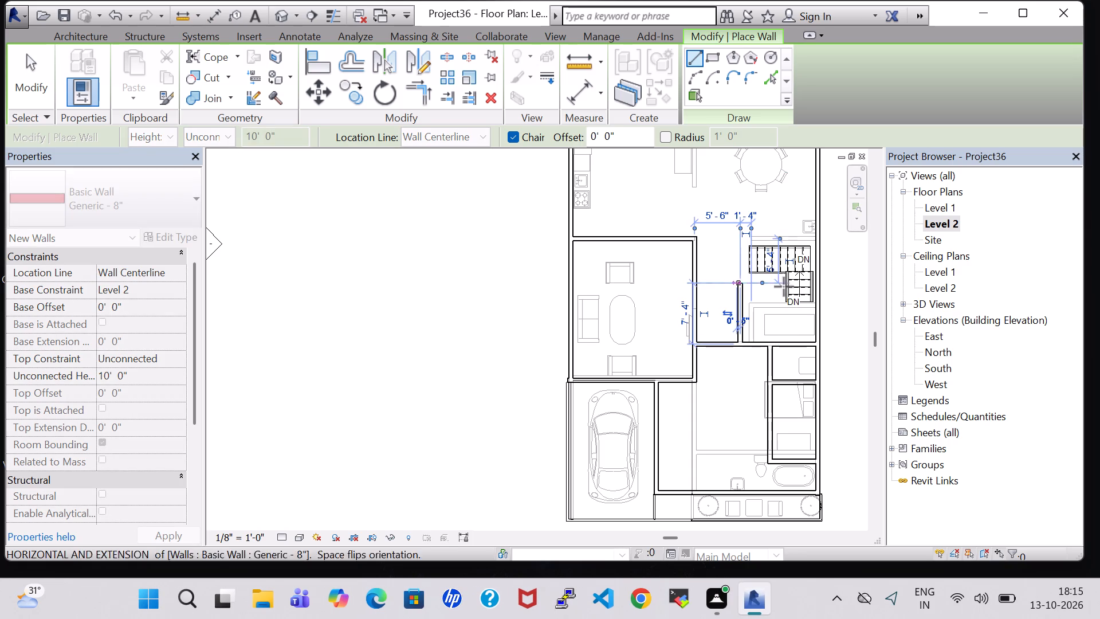
click(818, 280)
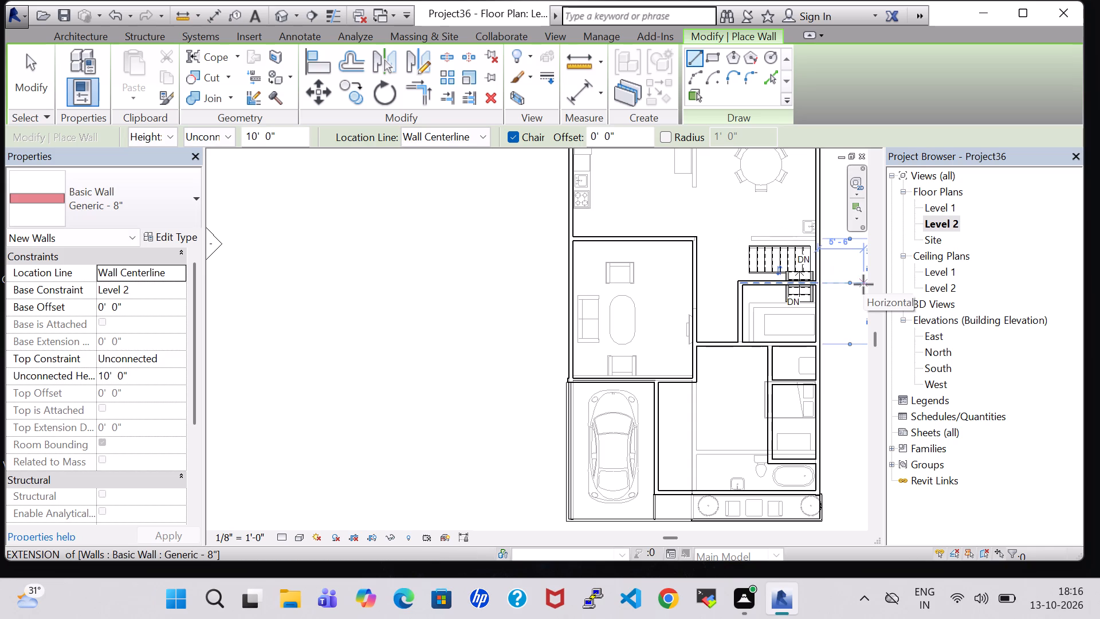
key(Escape)
key(Escape)
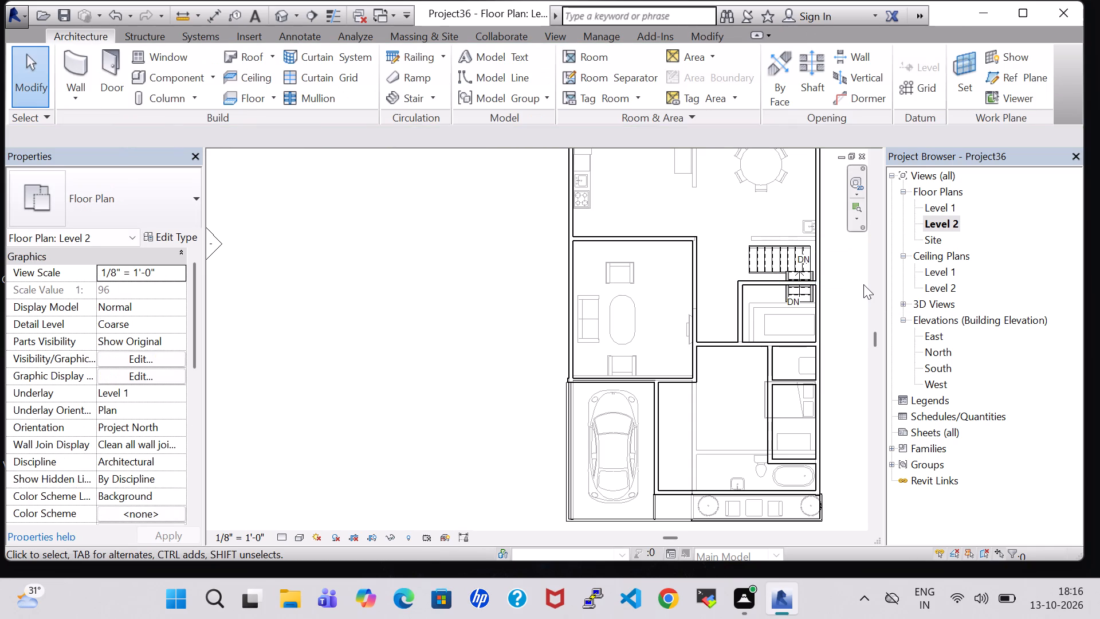
Draw a north-south Generic - 8" wall across the north bedroom over the Level 1 bathroom partition, from its south wall to its north wall.
scroll(863, 284, down, 2)
middle_drag(863, 284, 850, 408)
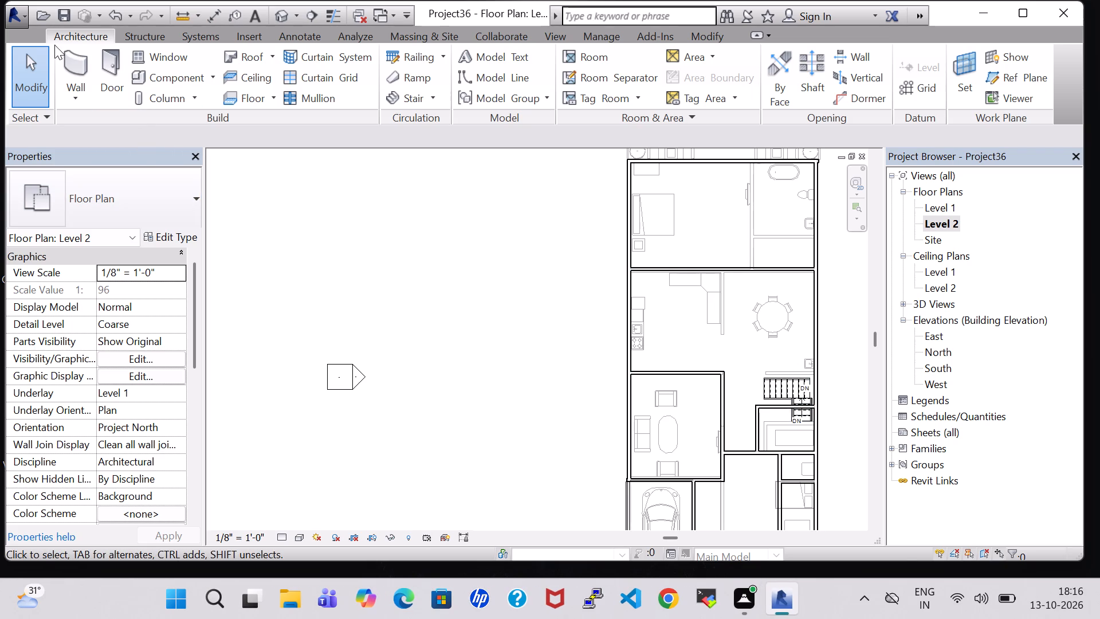
click(75, 55)
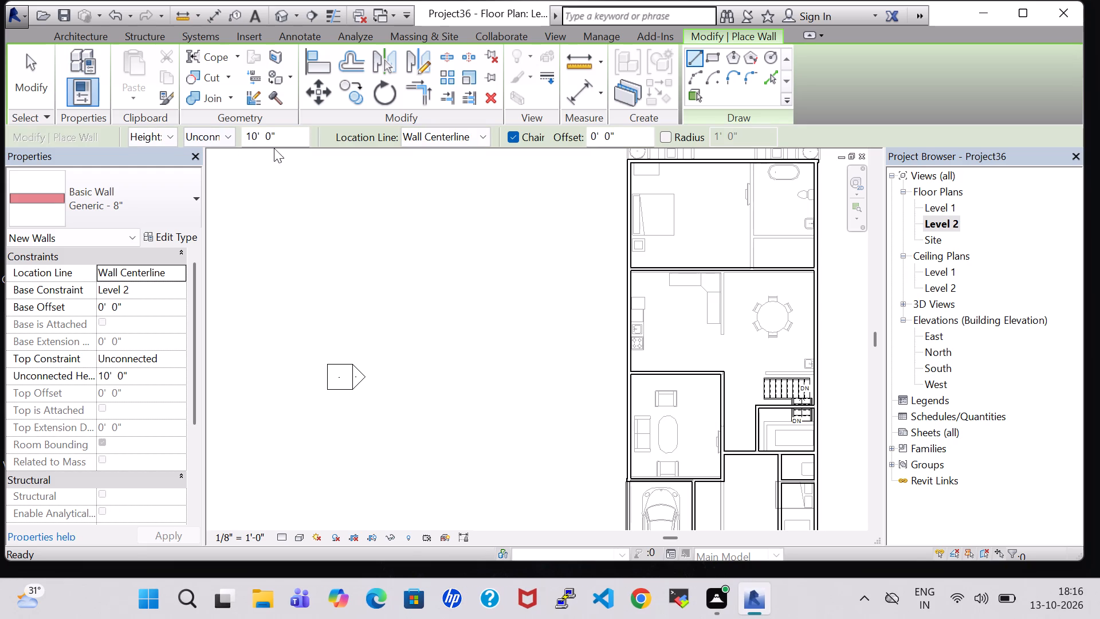
click(752, 272)
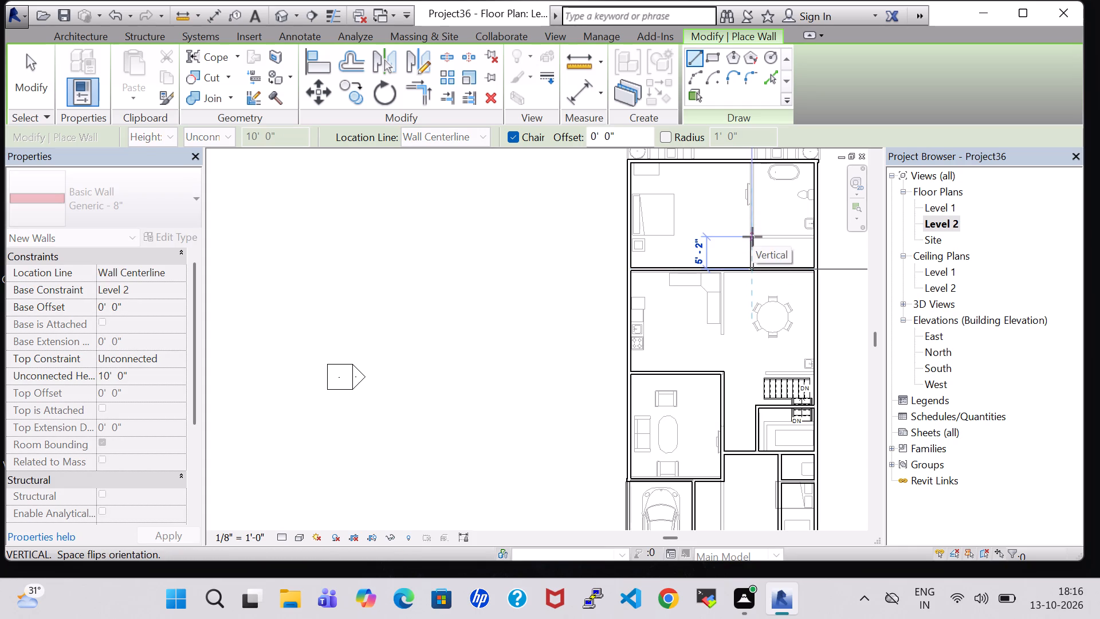
click(753, 163)
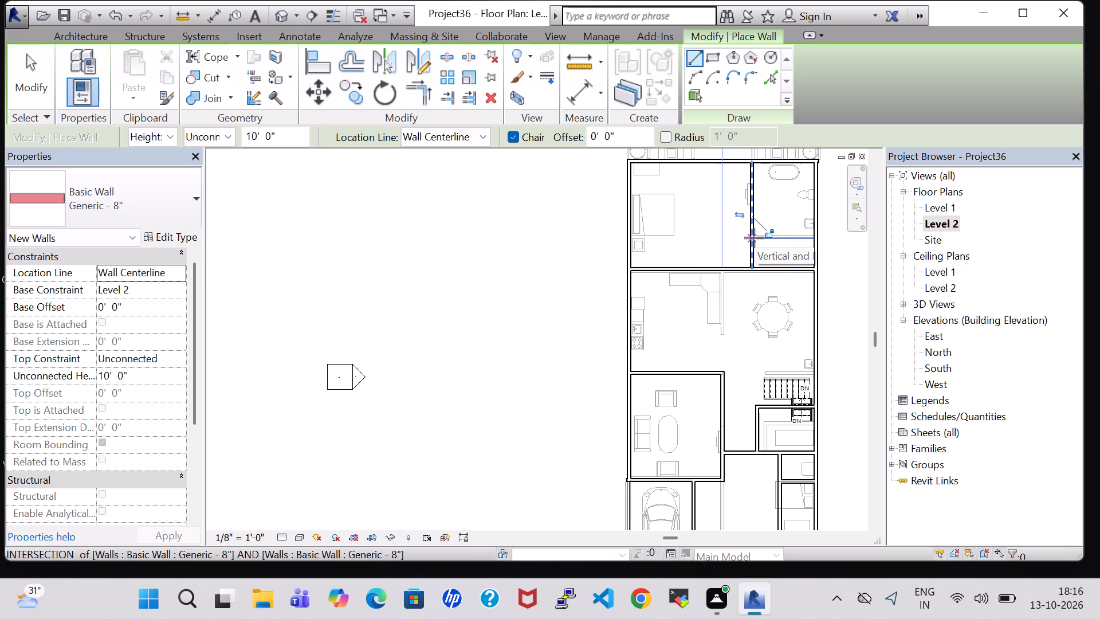
Draw a Generic - 8" wall along the north bathroom's south side, from the new partition to the east exterior wall, 5' 2" from the bedroom's south wall.
scroll(753, 237, up, 7)
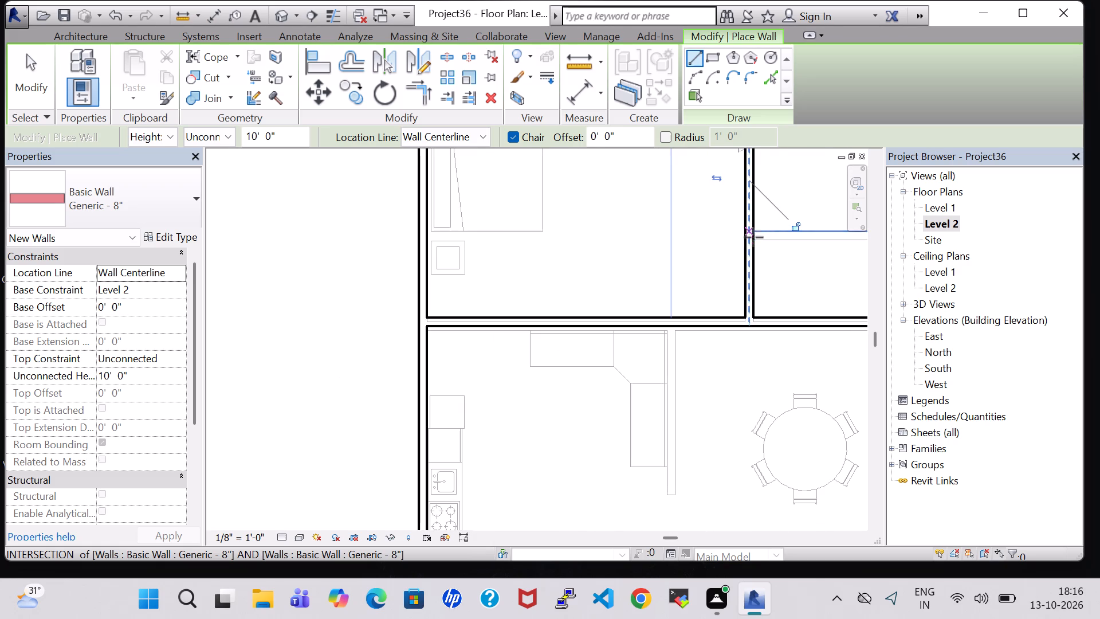
scroll(753, 236, up, 5)
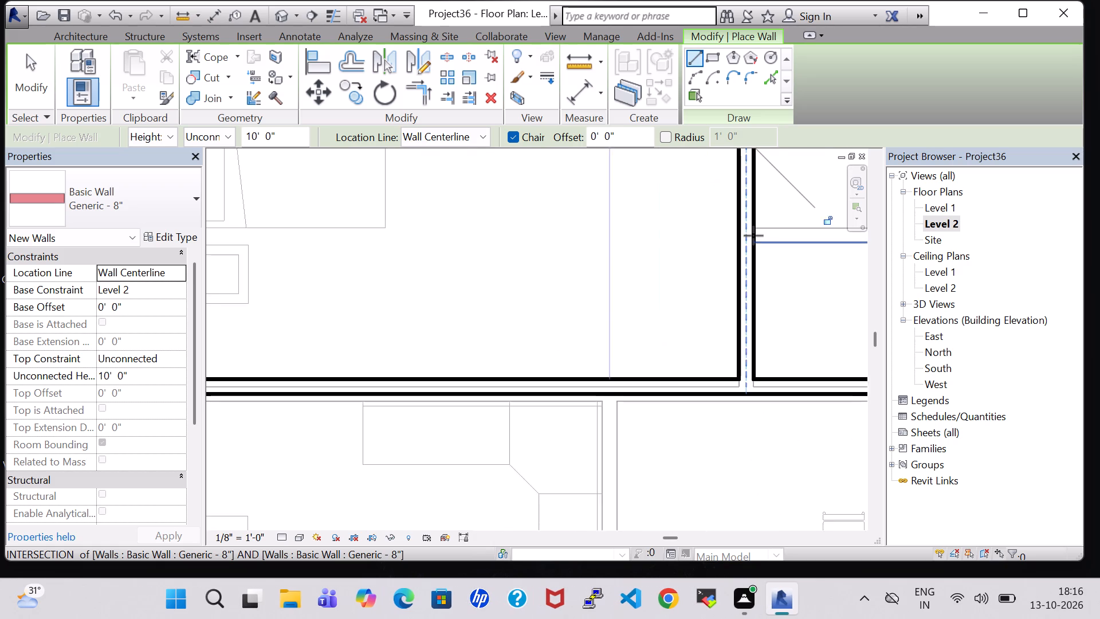
scroll(753, 236, up, 1)
click(744, 238)
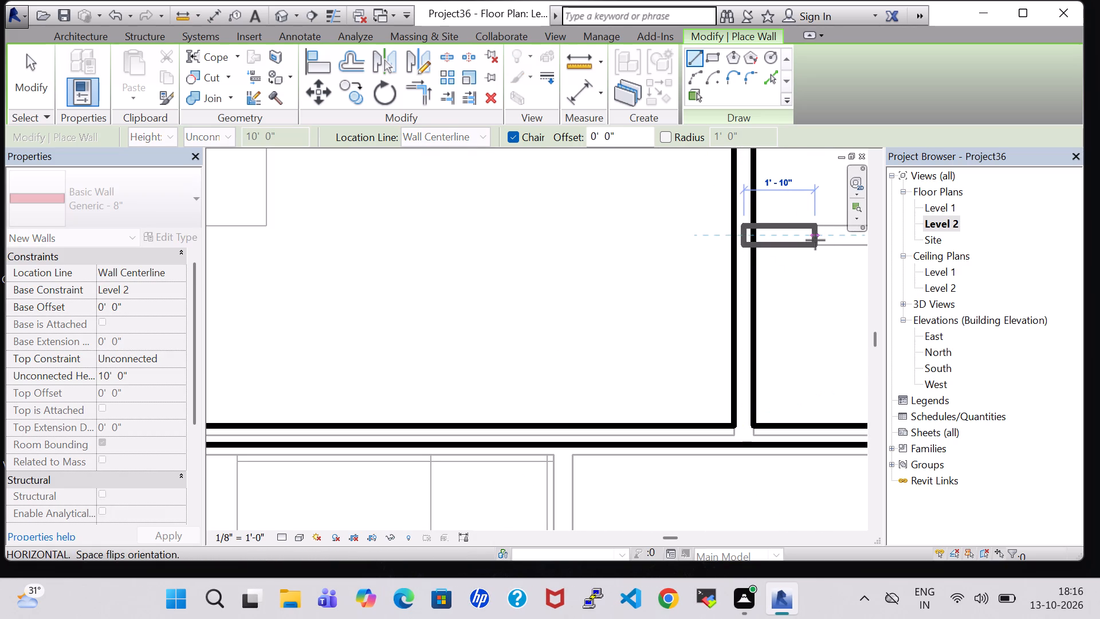
scroll(815, 240, down, 2)
middle_drag(815, 240, 659, 244)
middle_drag(806, 245, 684, 245)
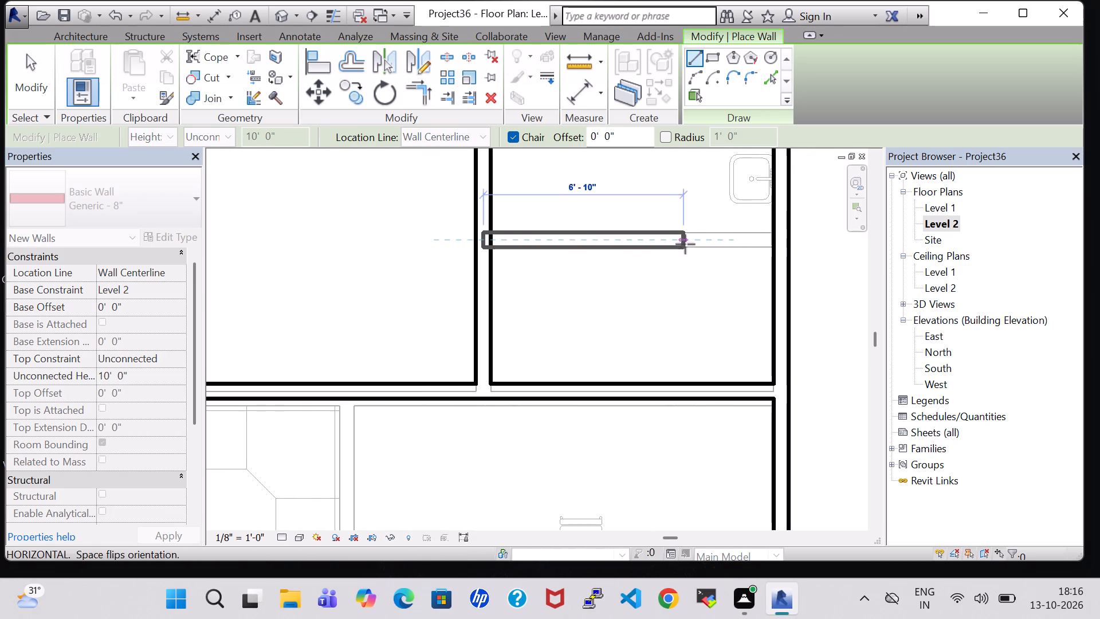
click(778, 244)
scroll(778, 250, down, 2)
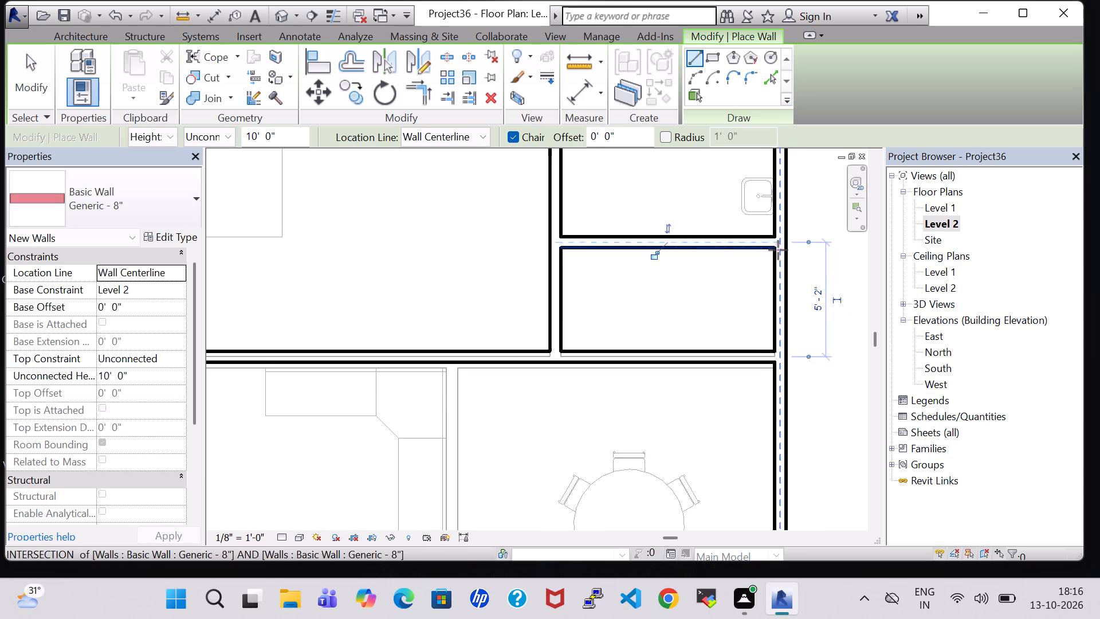
scroll(778, 250, down, 7)
middle_click(751, 312)
scroll(752, 311, up, 1)
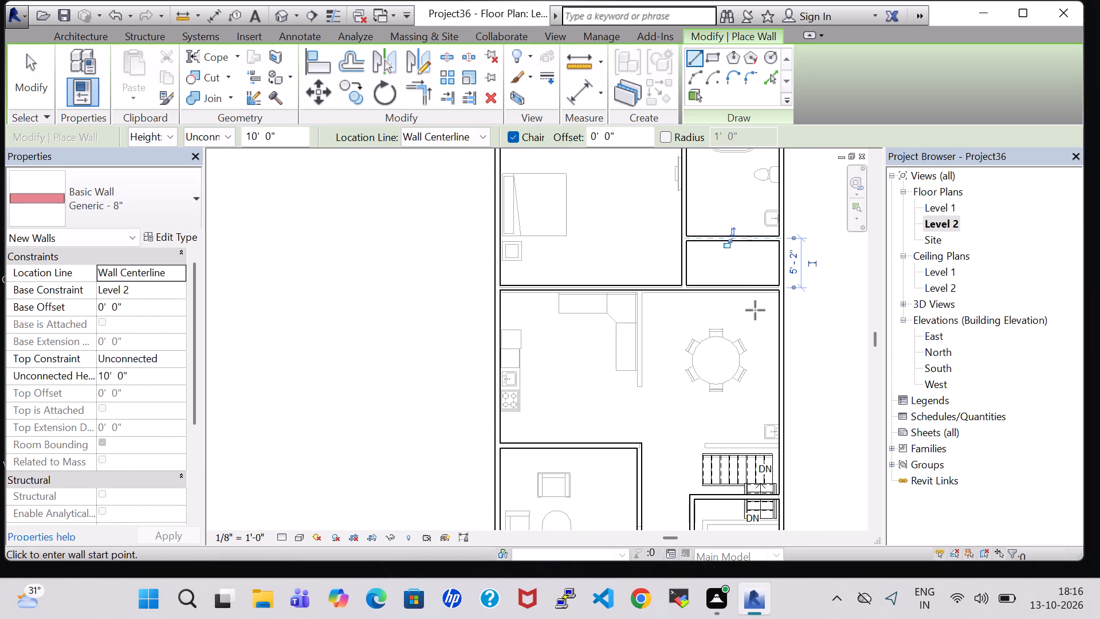
key(Escape)
key(Escape)
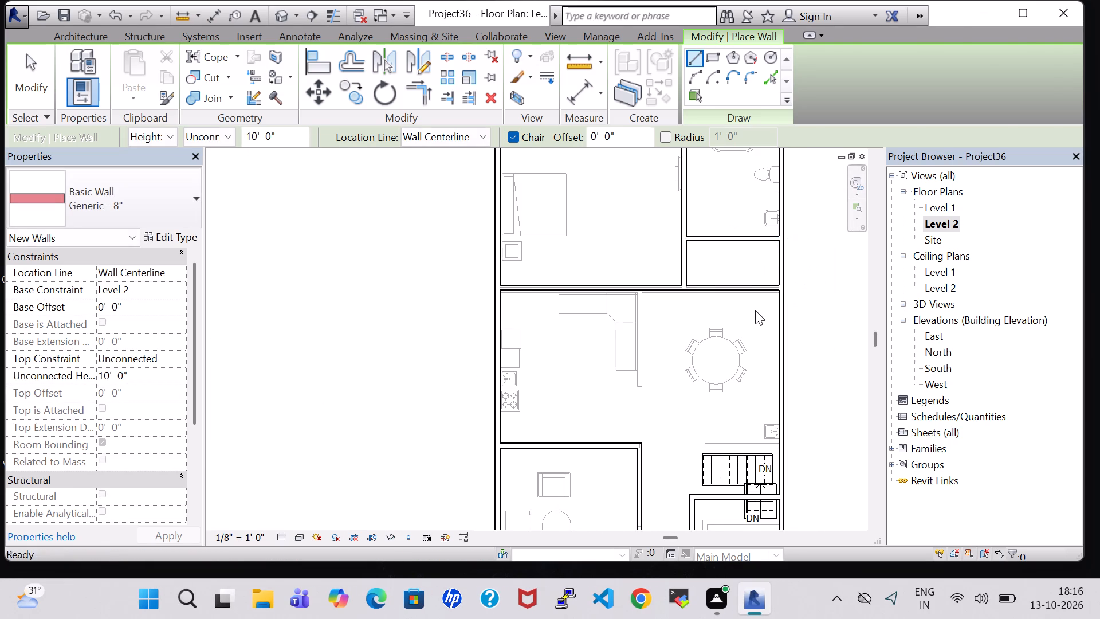
Place a Single-Flush 30" x 80" door in the north bedroom's north wall, 1' 9" from the bathroom partition, with its hinge side flipped.
scroll(755, 310, down, 5)
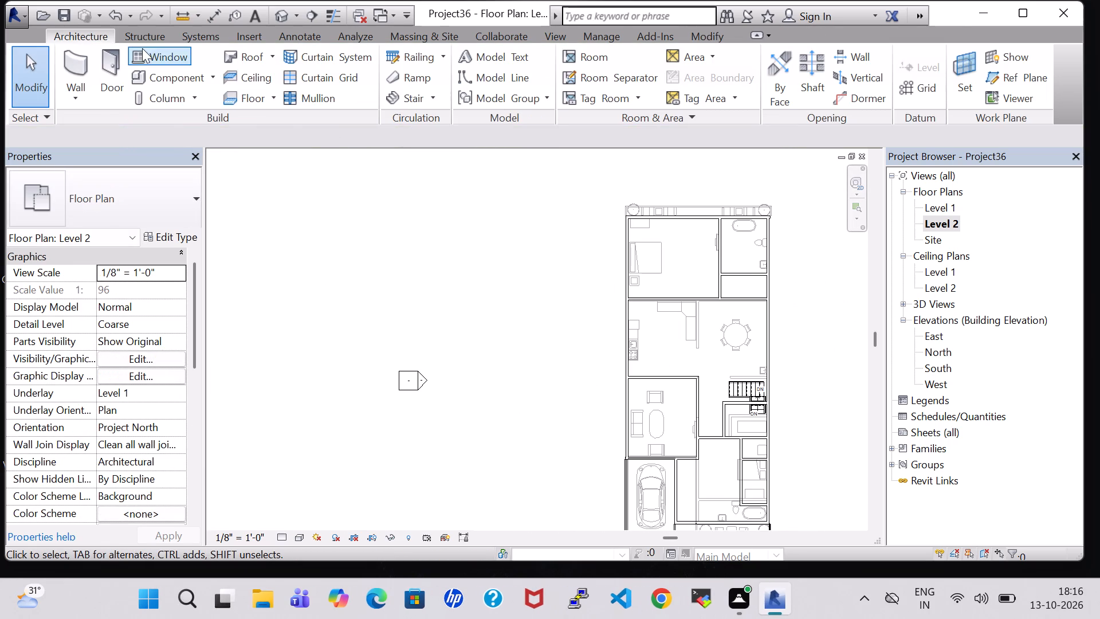
click(117, 52)
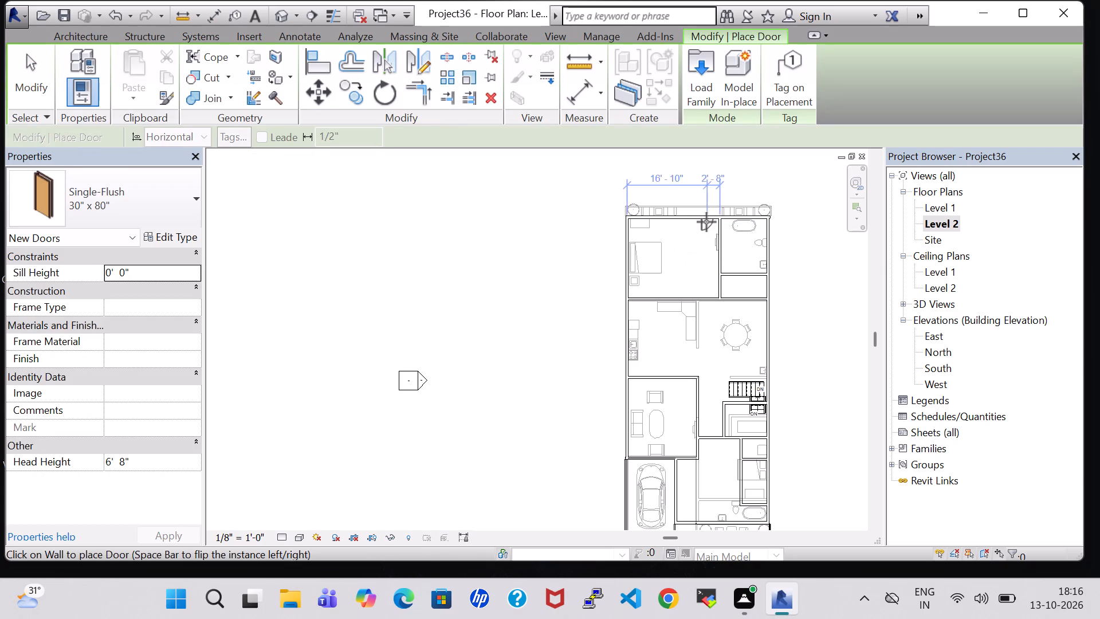
scroll(706, 222, up, 8)
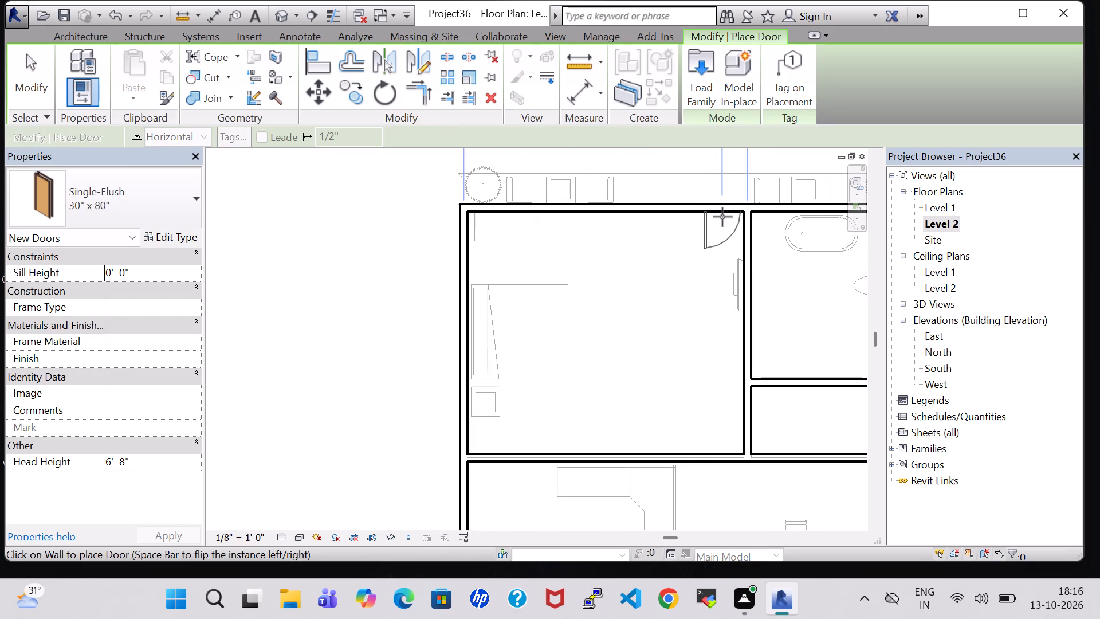
key(space)
click(722, 217)
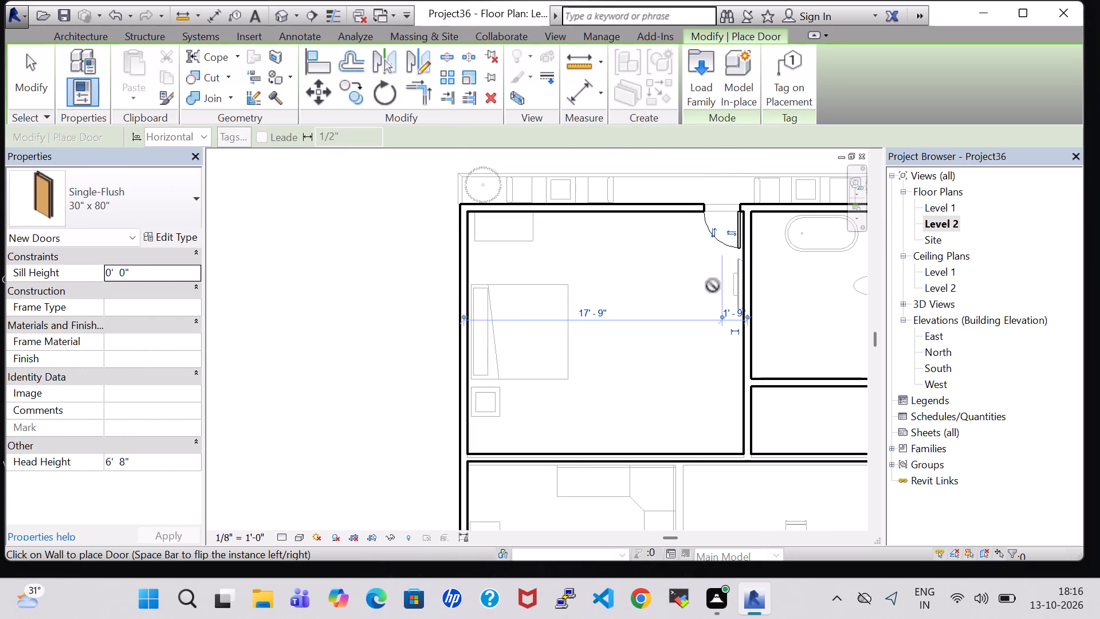
scroll(713, 290, down, 3)
key(Escape)
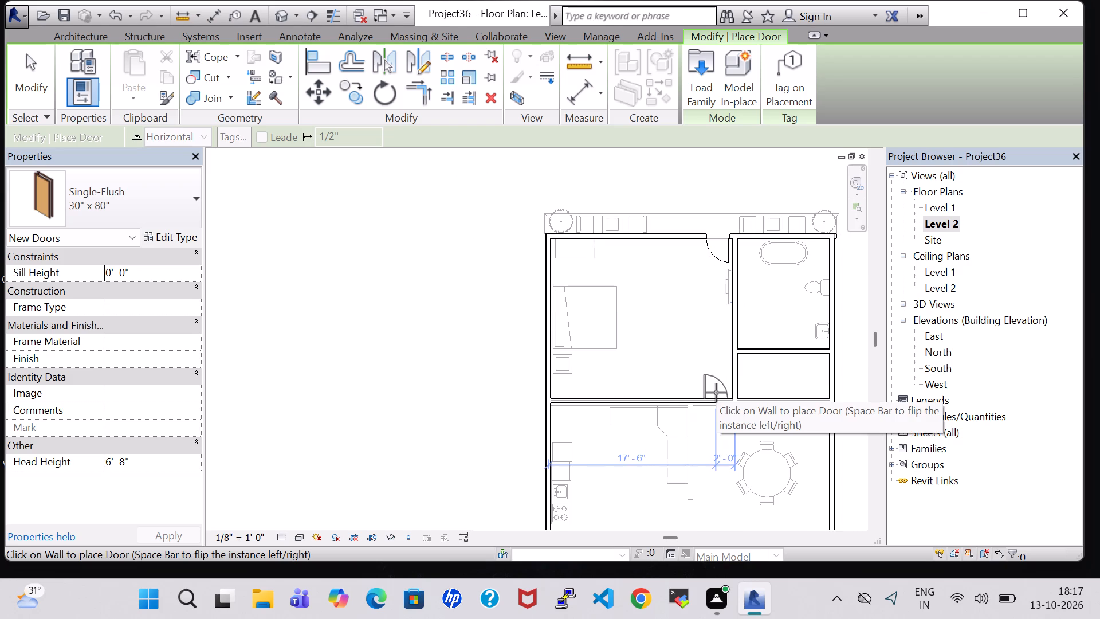
Place a Single-Flush 30" x 80" door in the north bedroom's south wall, 1' 9" from the bathroom partition, with its hinge side flipped.
key(space)
scroll(717, 393, up, 3)
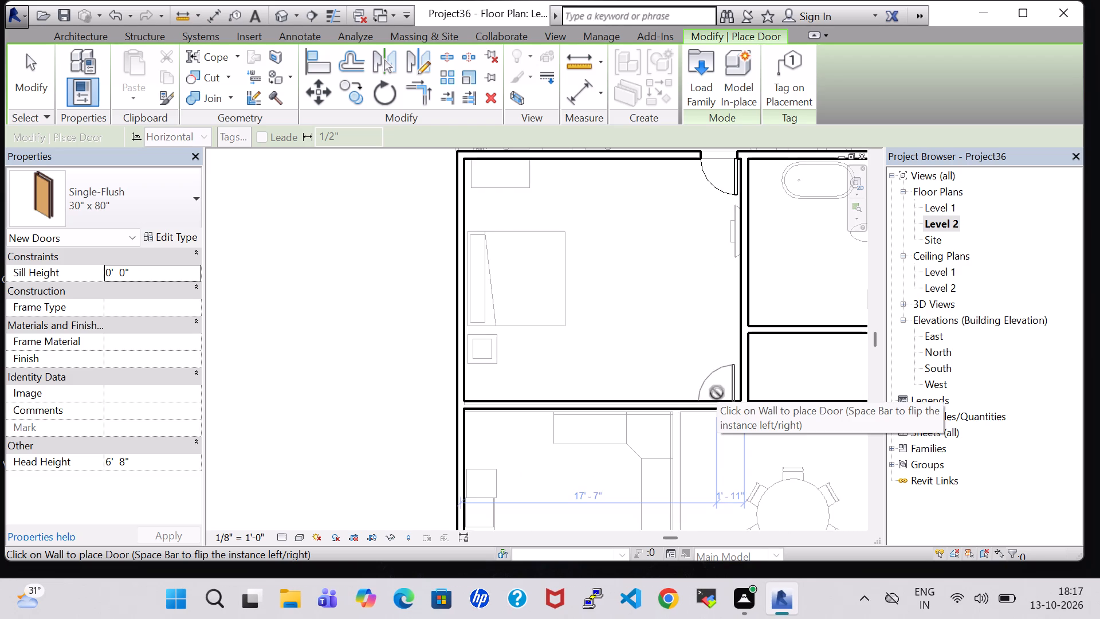
click(719, 405)
scroll(717, 359, down, 1)
key(Escape)
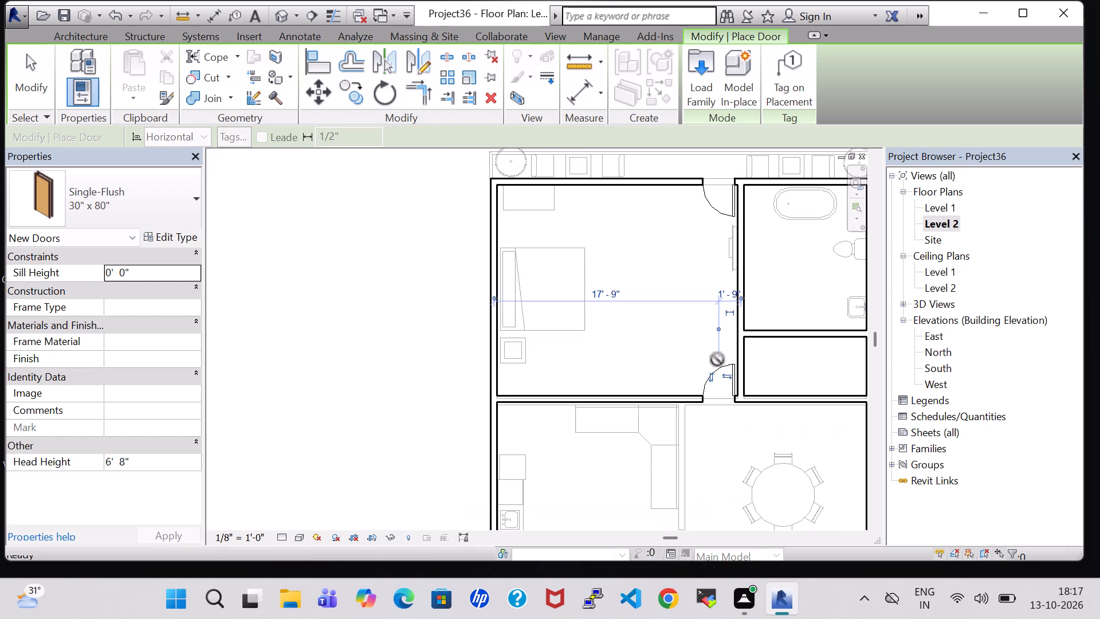
Place a Single-Flush 30" x 80" door in the partition between bedroom and bathroom, 1' 10" from the bathroom's south wall, swinging into the bathroom.
scroll(717, 359, down, 2)
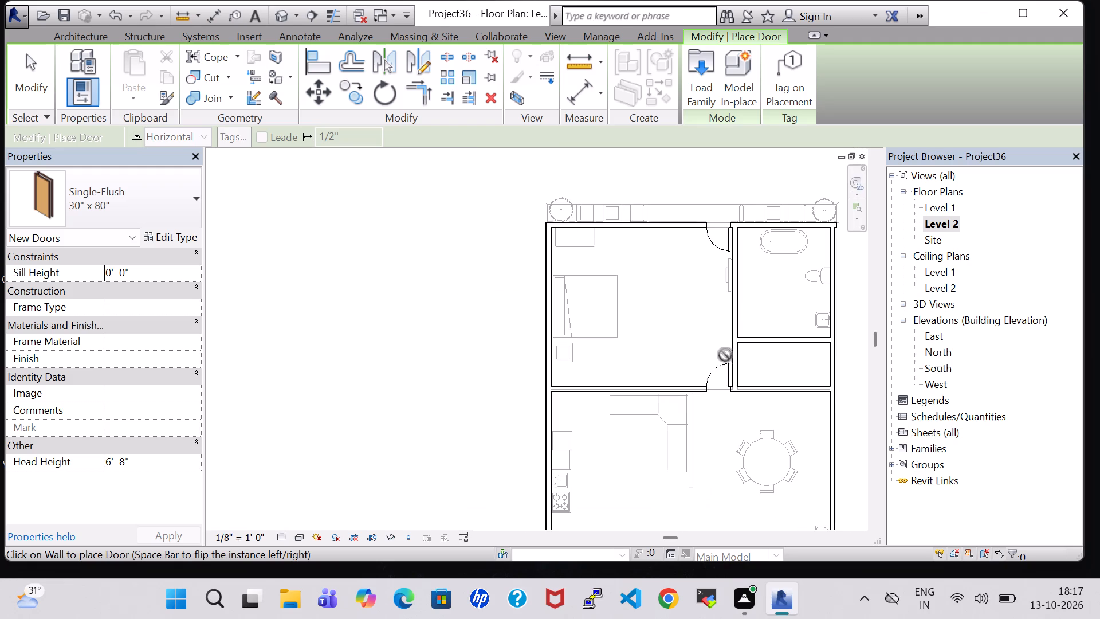
click(742, 322)
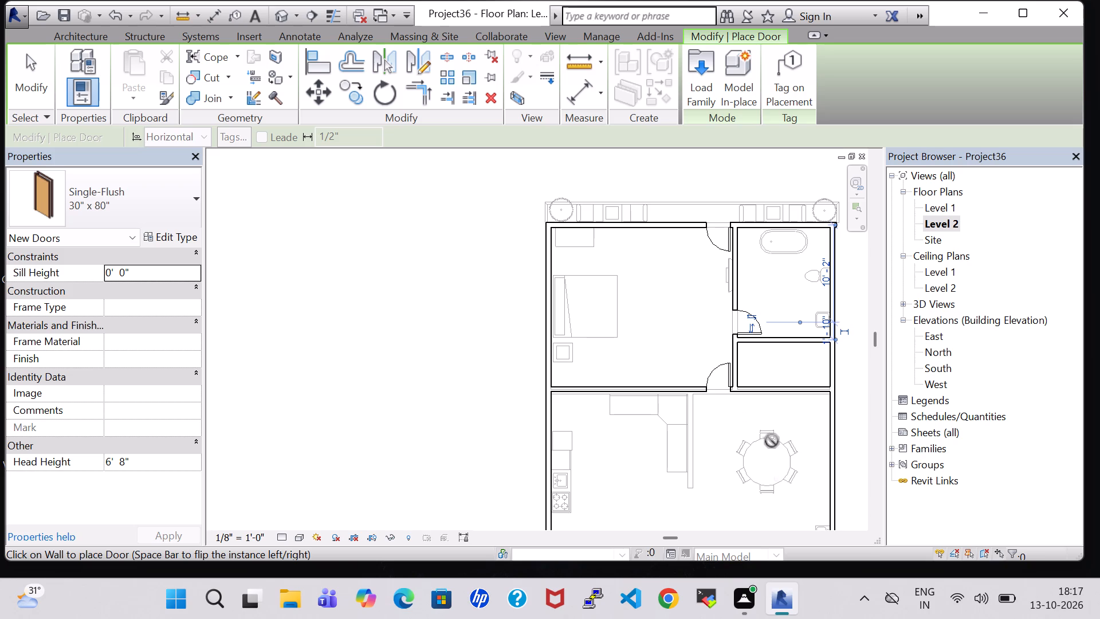
key(Escape)
key(Escape)
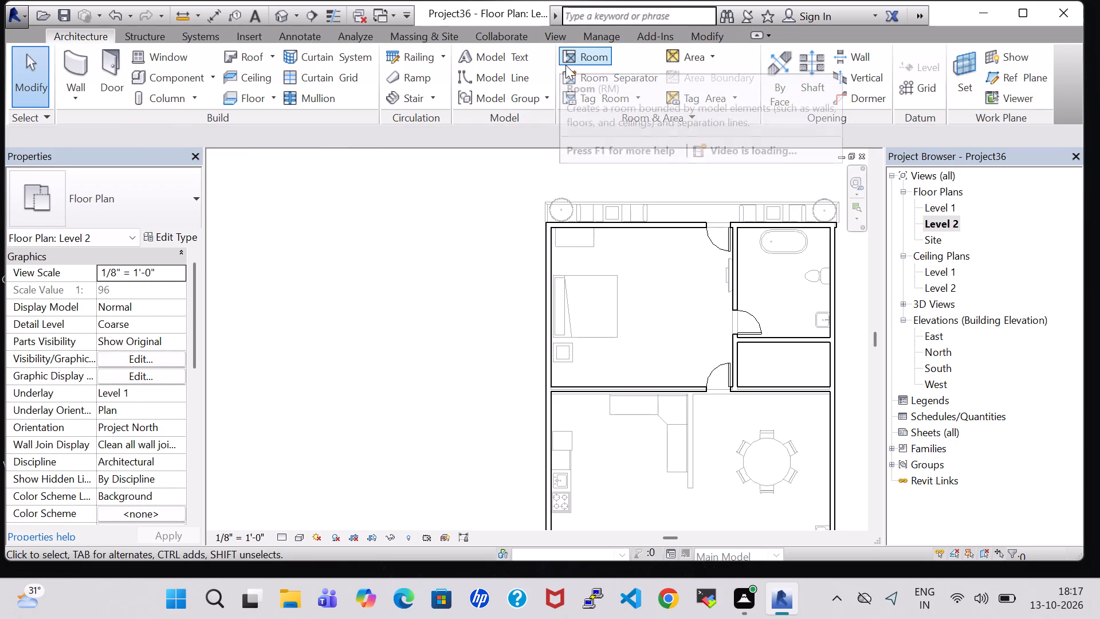
Sketch a three-sided Level 2 railing, about 34' 4" long, around the north terrace from the exterior wall's northwest corner to its northeast corner.
click(410, 60)
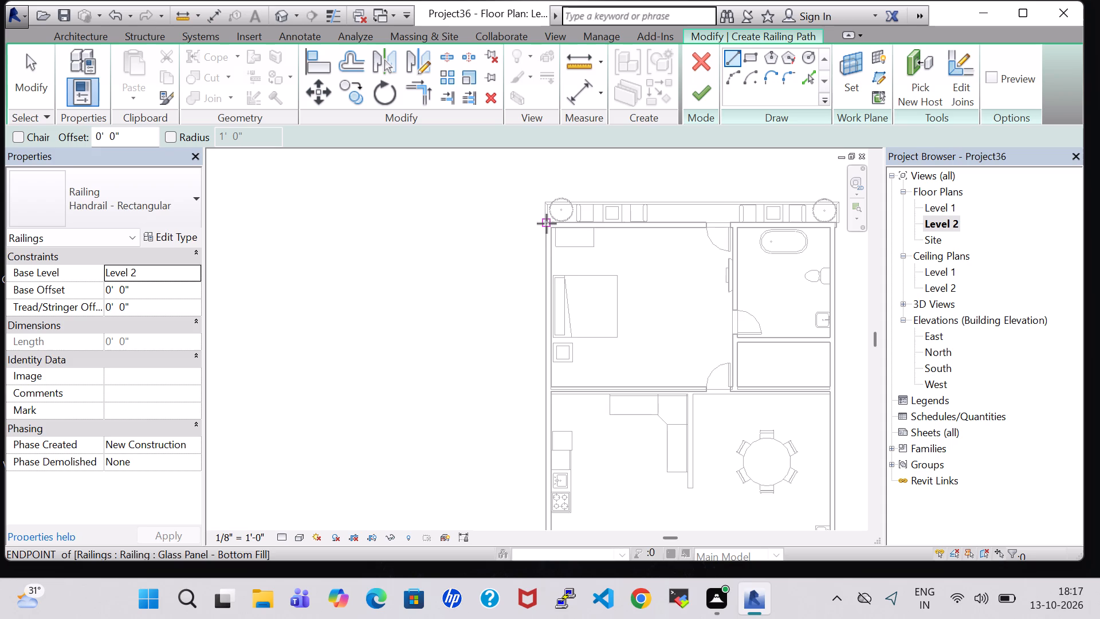
click(547, 224)
click(546, 203)
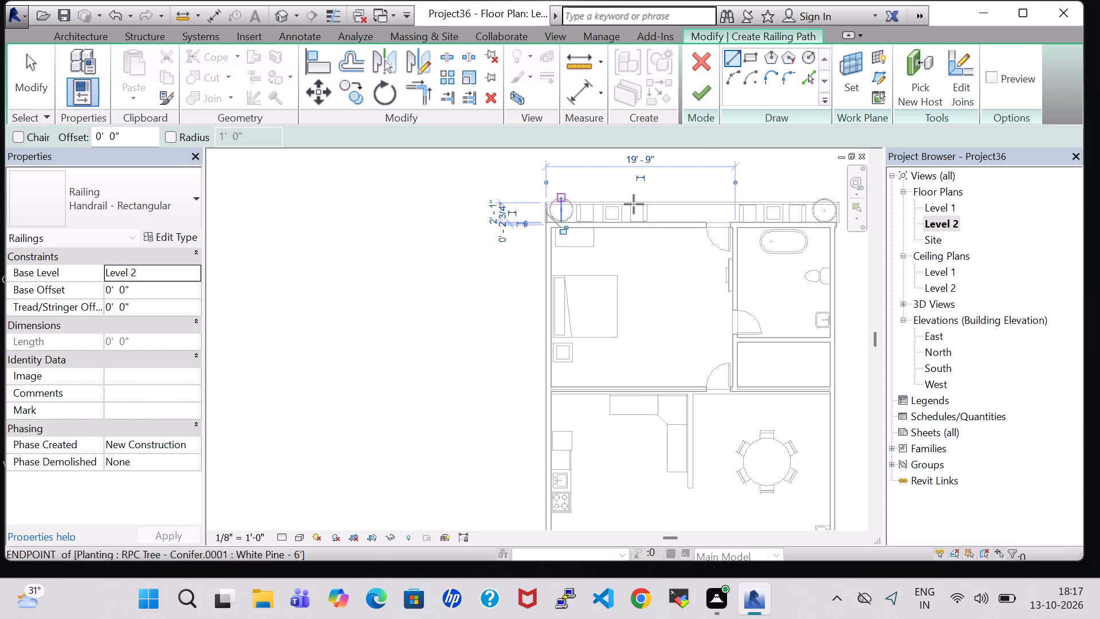
scroll(630, 205, up, 2)
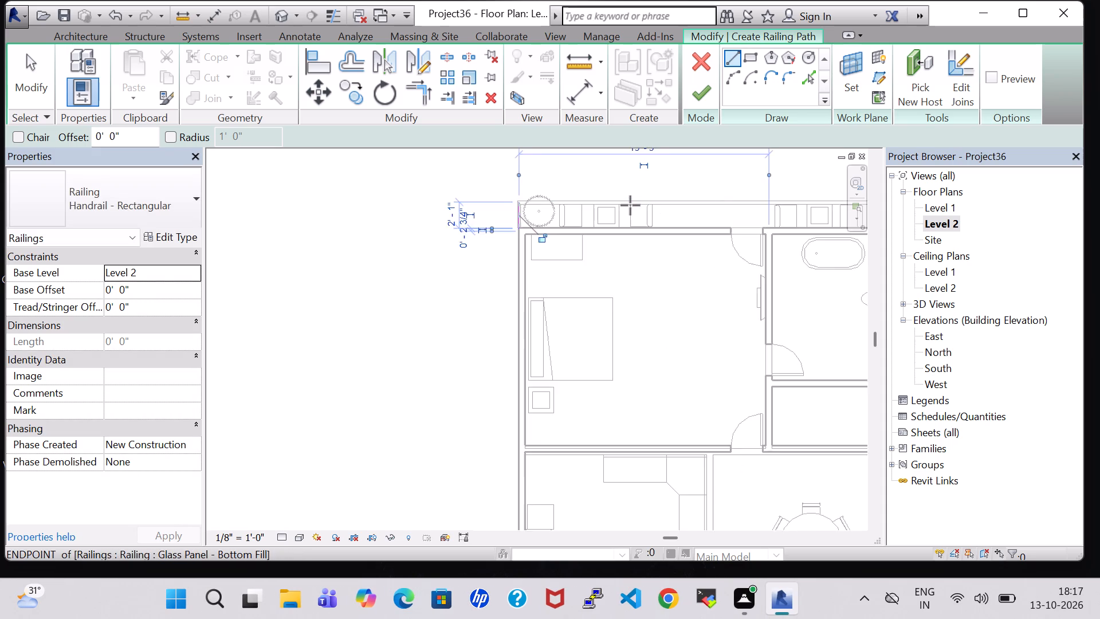
scroll(630, 205, up, 5)
click(405, 199)
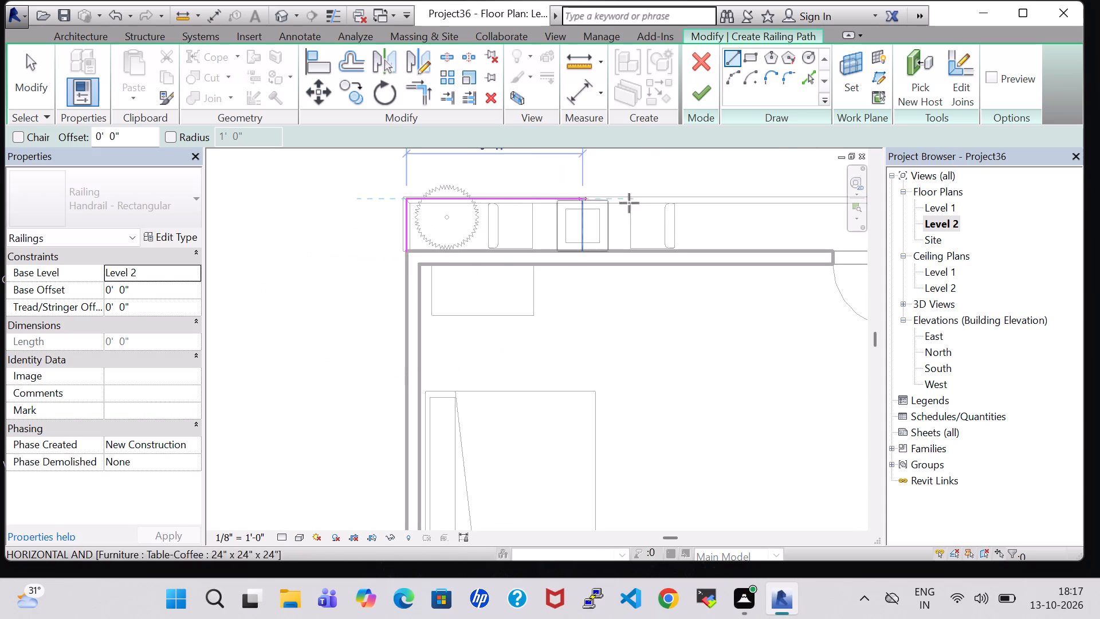
middle_drag(663, 197, 322, 219)
middle_drag(638, 216, 322, 218)
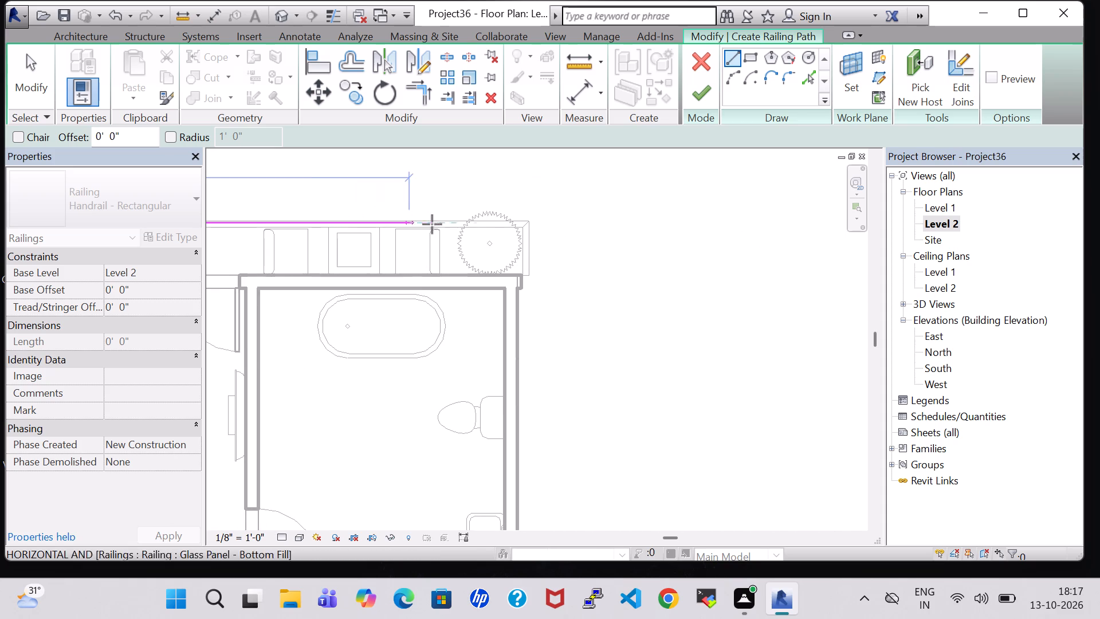
click(517, 224)
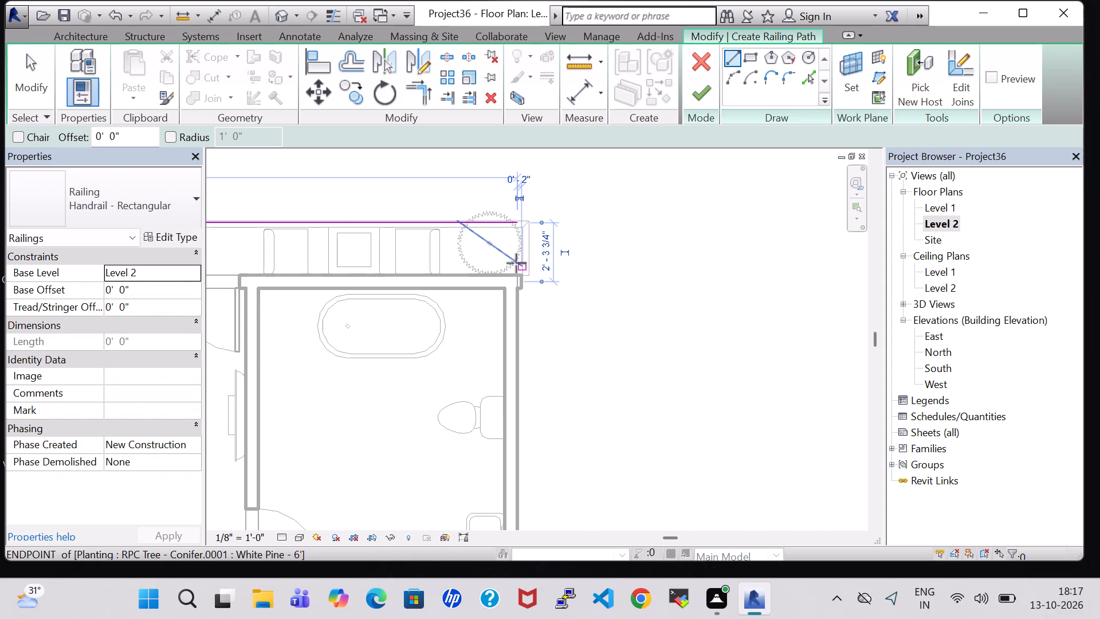
click(522, 224)
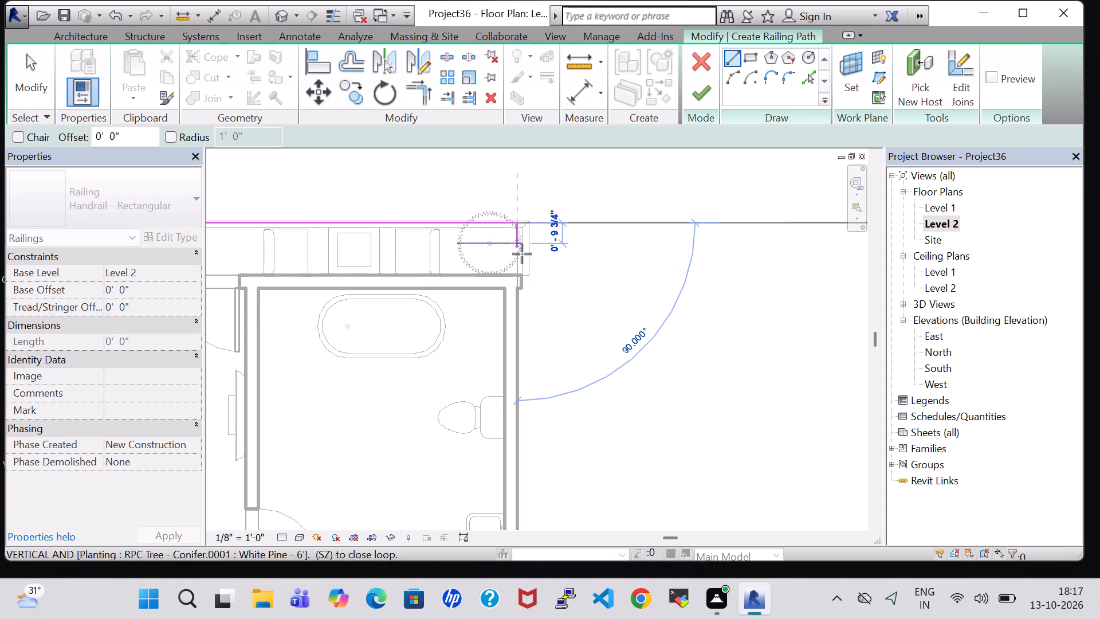
click(521, 273)
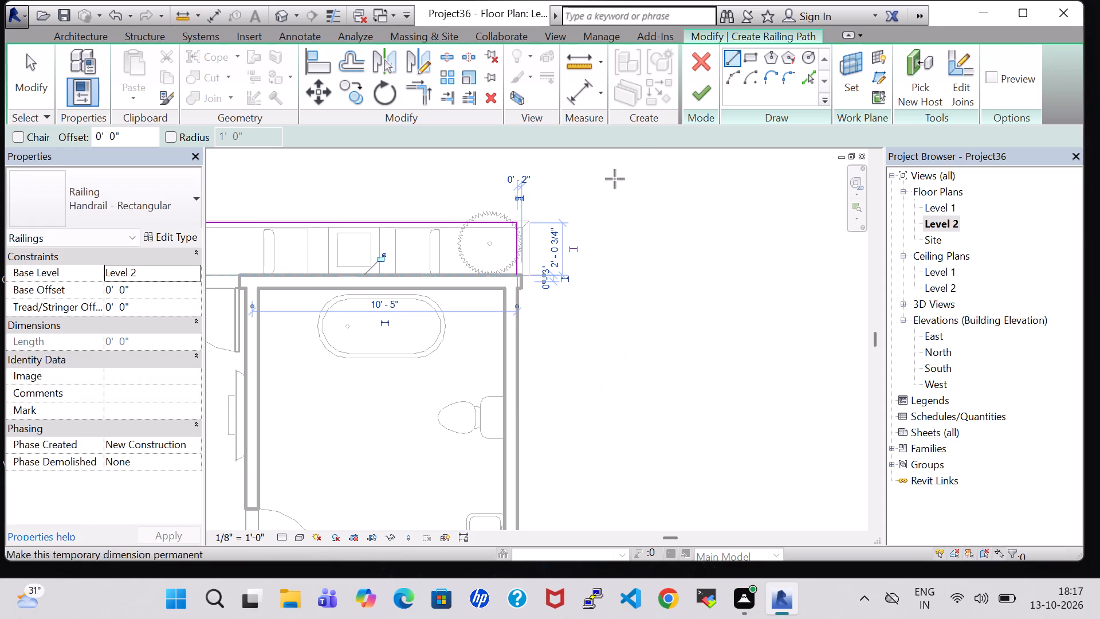
click(696, 101)
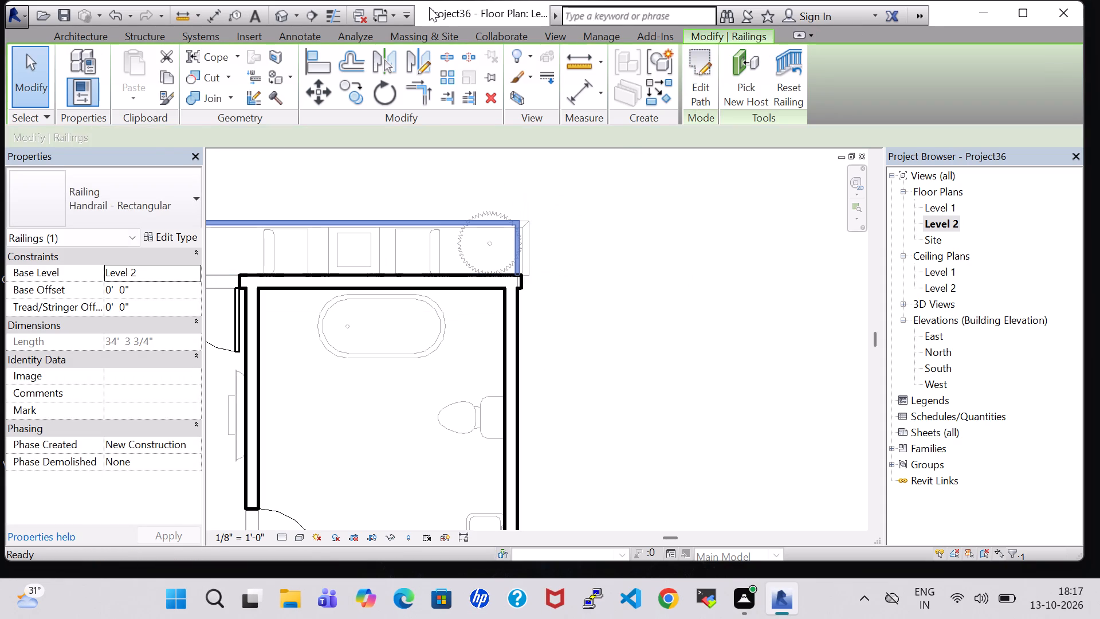
Change the new north terrace railing's type to Glass Panel - Bottom Fill in the 3D view.
click(278, 15)
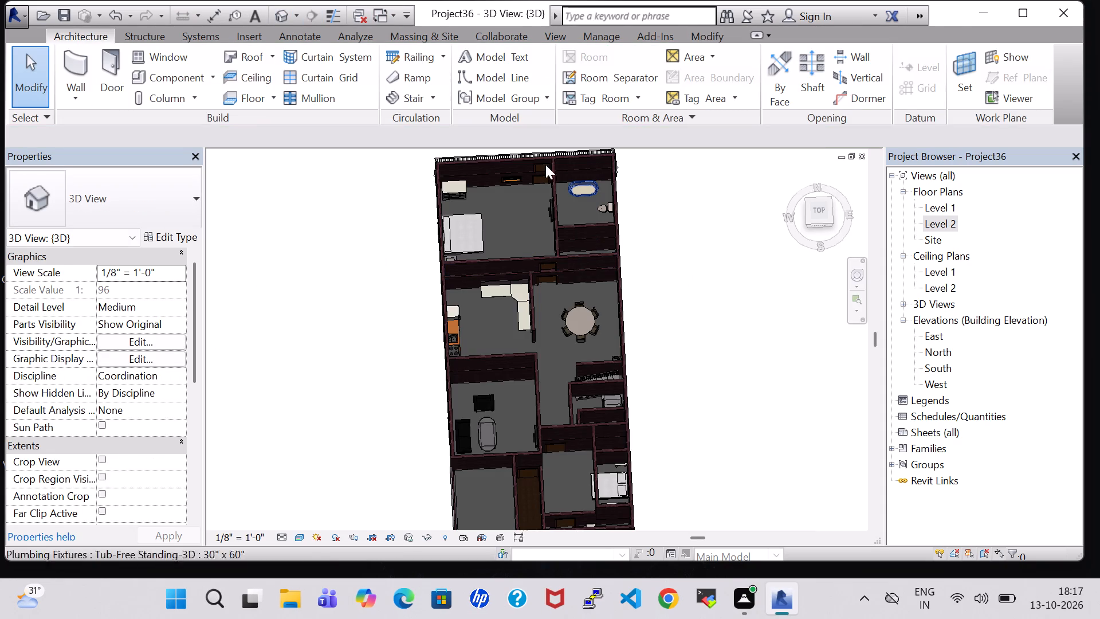
click(528, 150)
click(201, 202)
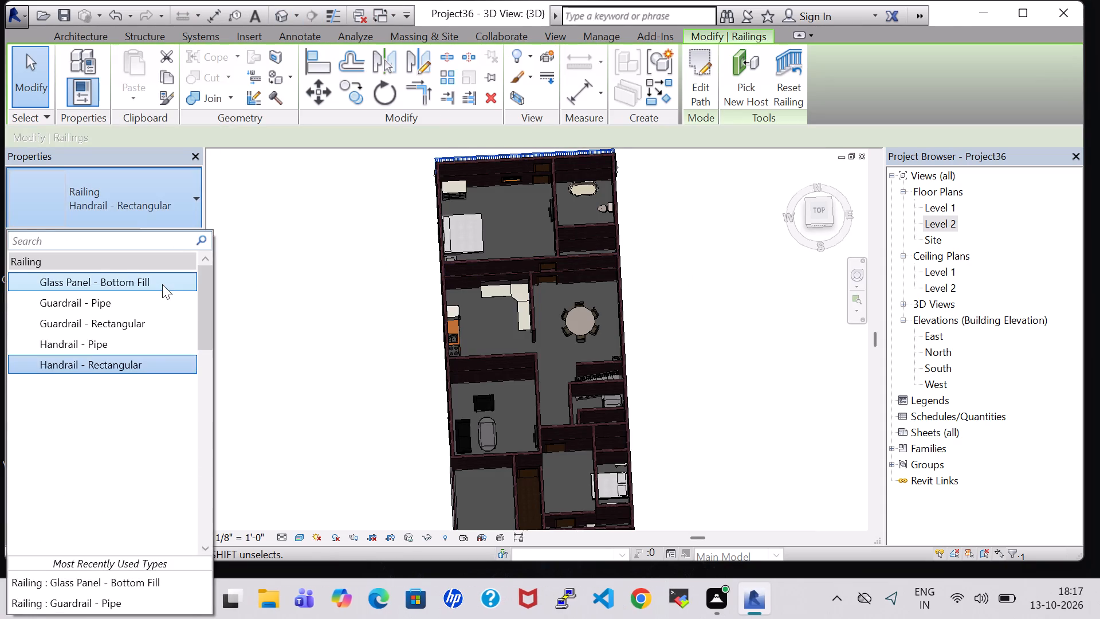
click(162, 284)
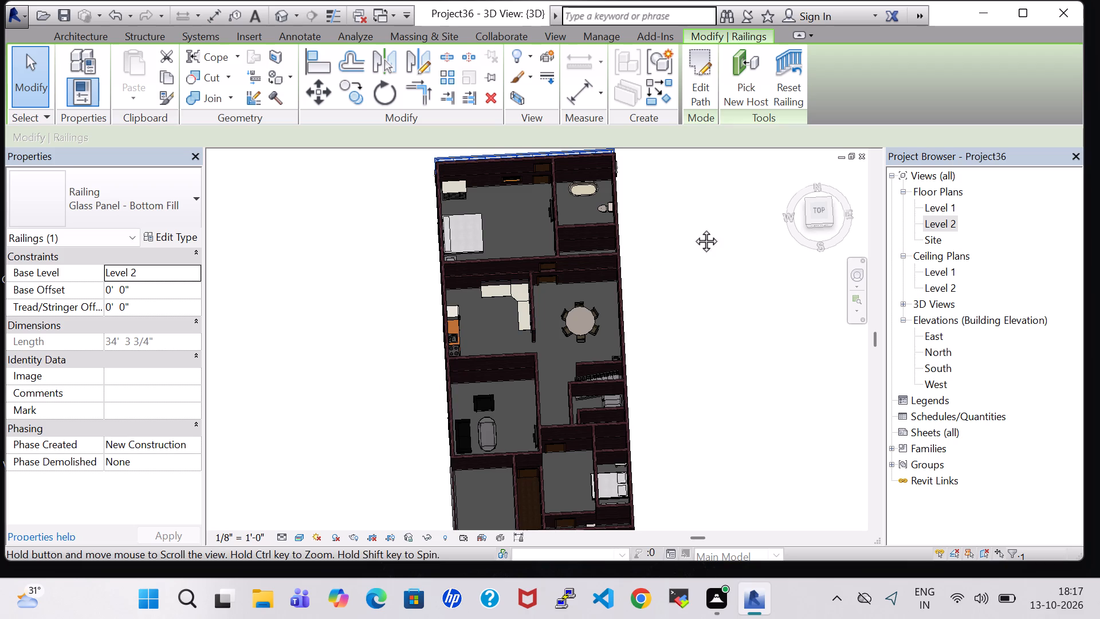
Examine the north facade in 3D from several angles, comparing the upper terrace railing and door with the Level 1 terrace below.
scroll(471, 352, up, 1)
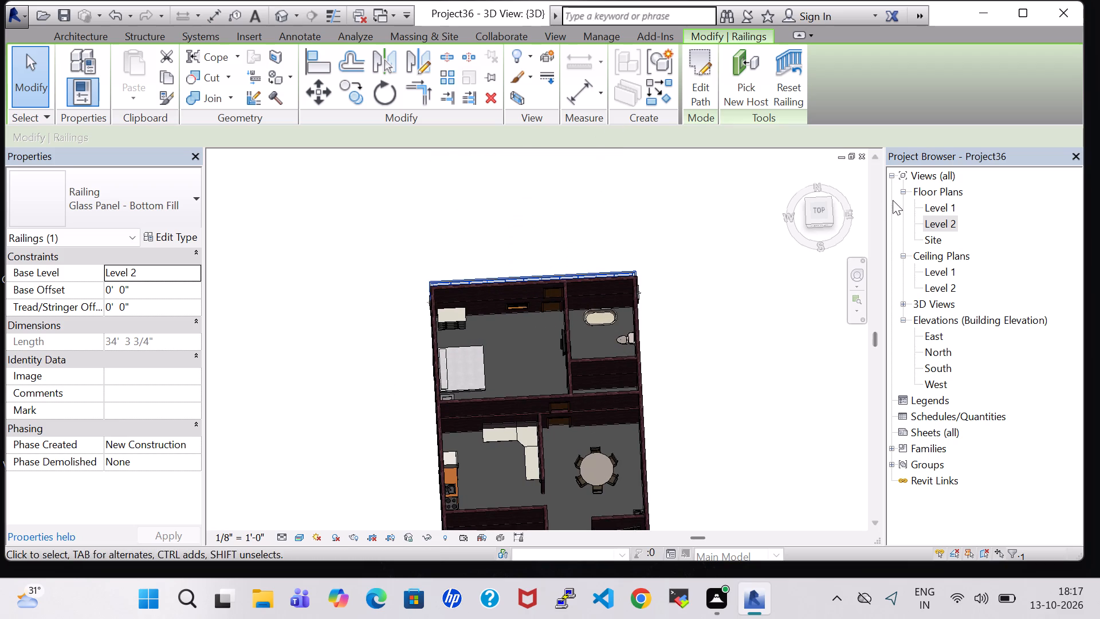
click(820, 187)
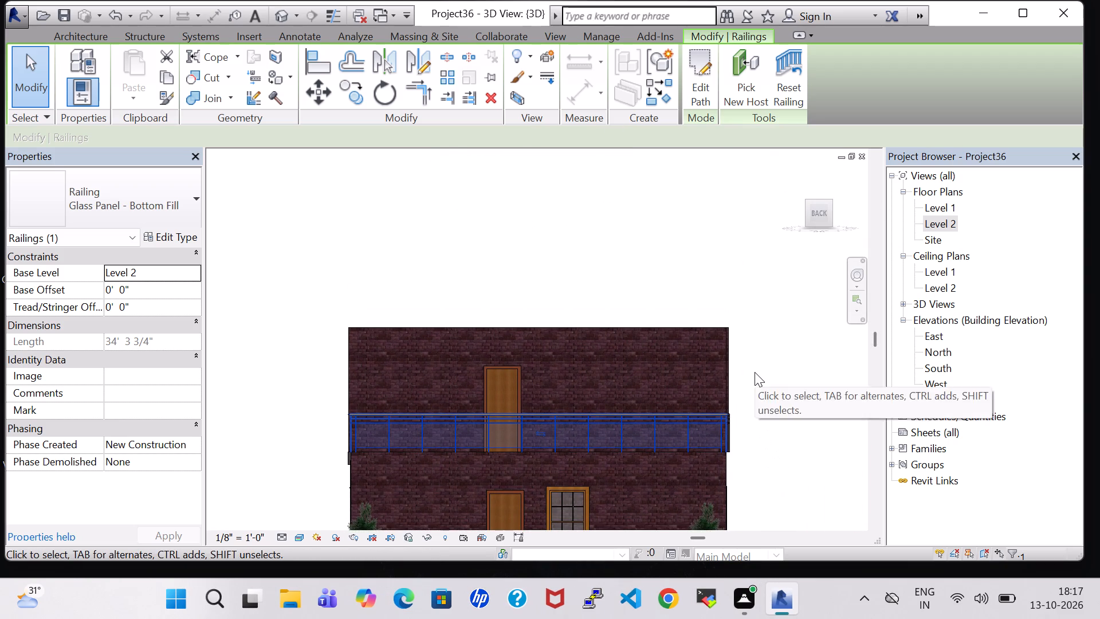
shift+middle_drag(755, 372, 761, 495)
shift+middle_drag(778, 362, 781, 411)
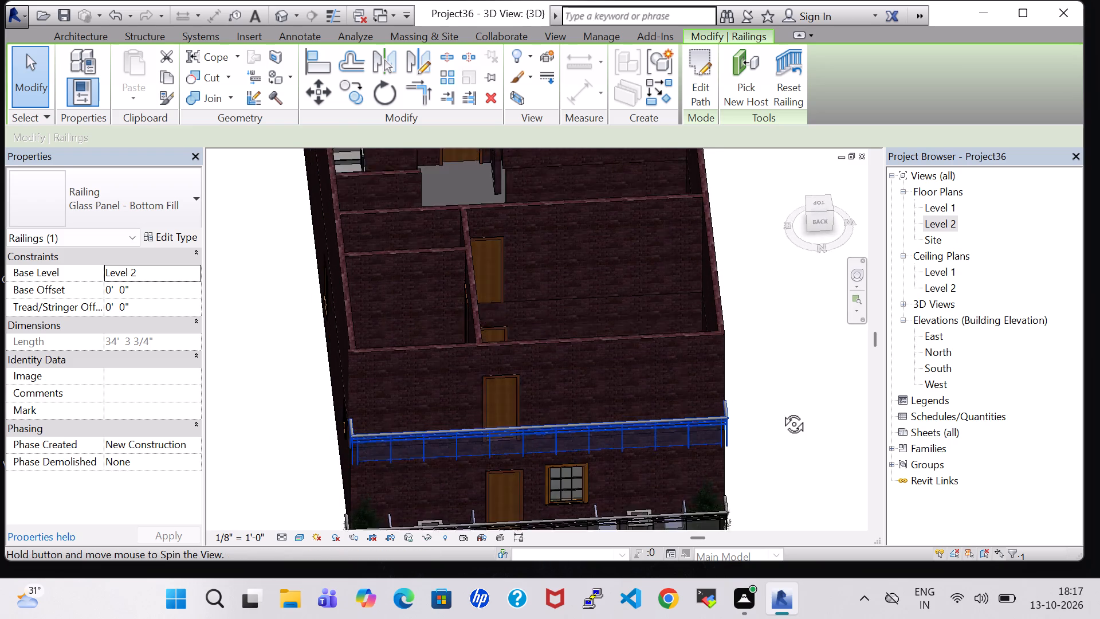
shift+middle_drag(781, 411, 779, 456)
shift+middle_drag(776, 439, 602, 272)
middle_drag(370, 393, 384, 249)
scroll(370, 393, up, 1)
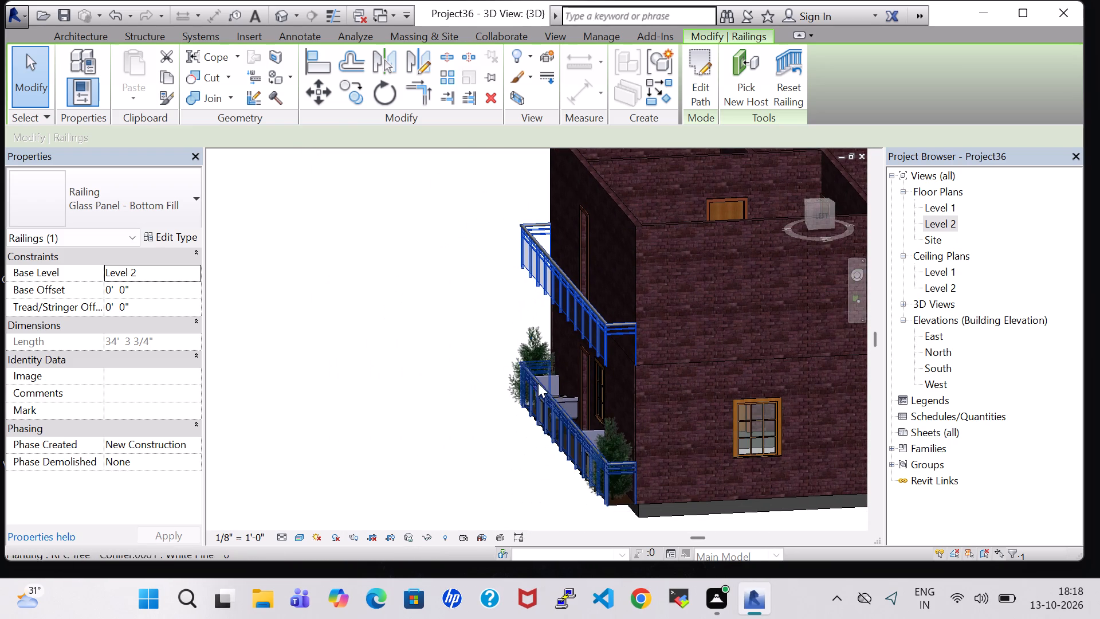
shift+middle_click(538, 383)
click(472, 419)
middle_drag(472, 419, 476, 374)
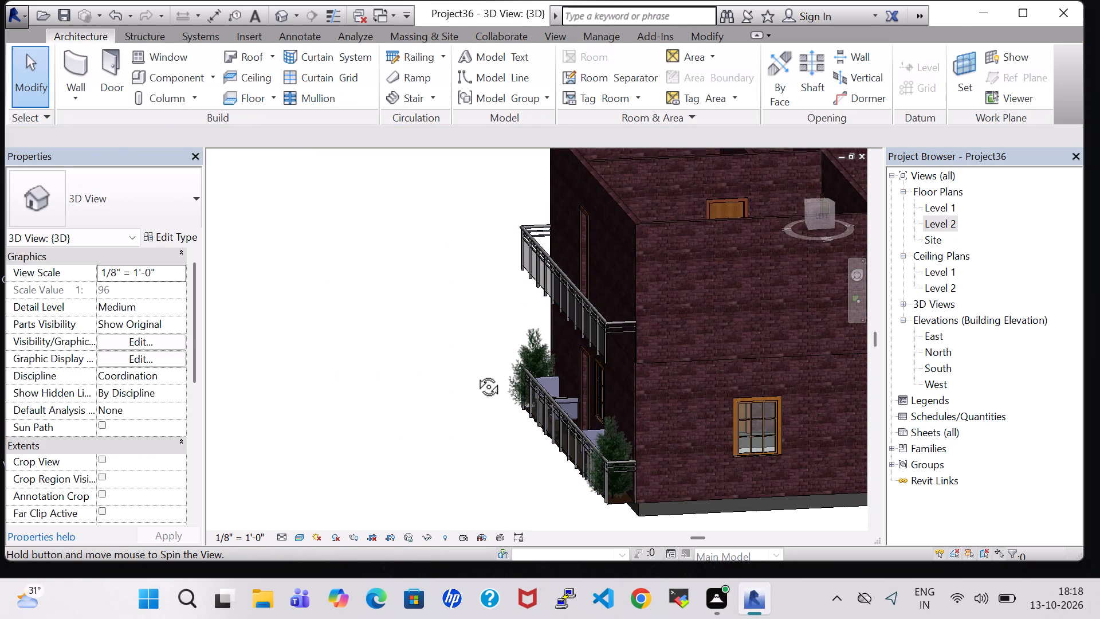
middle_drag(476, 374, 632, 344)
click(639, 312)
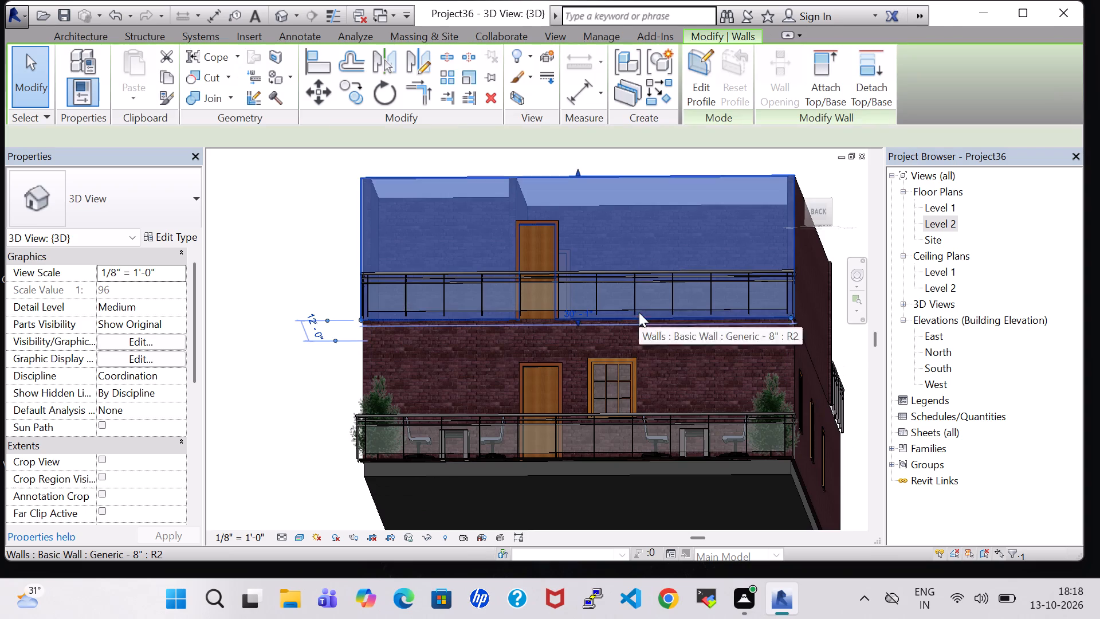
click(267, 334)
shift+middle_drag(300, 250, 325, 367)
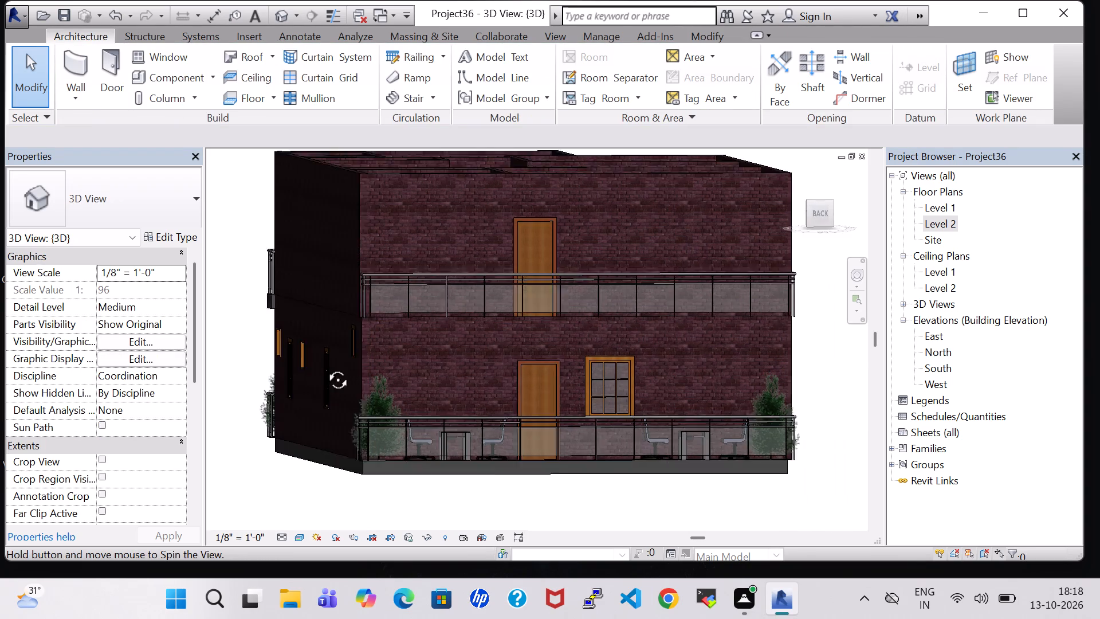
shift+middle_drag(325, 367, 329, 463)
shift+middle_drag(637, 447, 642, 511)
shift+middle_drag(700, 400, 703, 438)
scroll(682, 378, up, 6)
middle_drag(674, 367, 677, 409)
shift+scroll(674, 367, up, 1)
scroll(669, 378, down, 4)
middle_drag(669, 378, 653, 244)
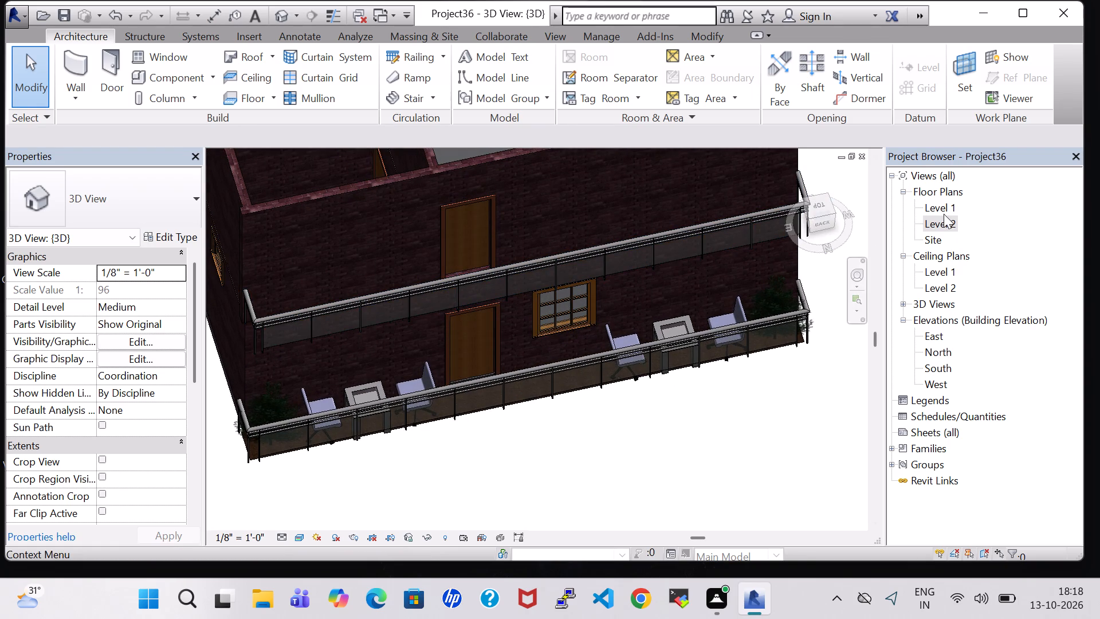
Create a rectangular Generic - 12" floor on Level 2, 30' 3" by 2' 0 1/4", between the north wall and the terrace railing.
double_click(946, 218)
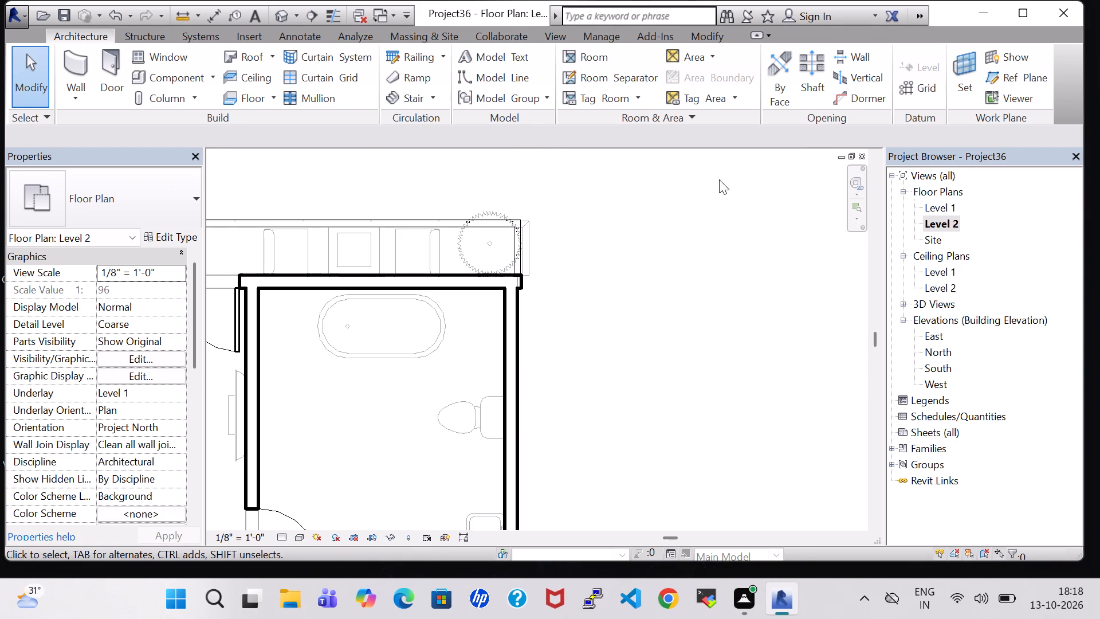
scroll(719, 179, down, 1)
middle_drag(663, 211, 829, 237)
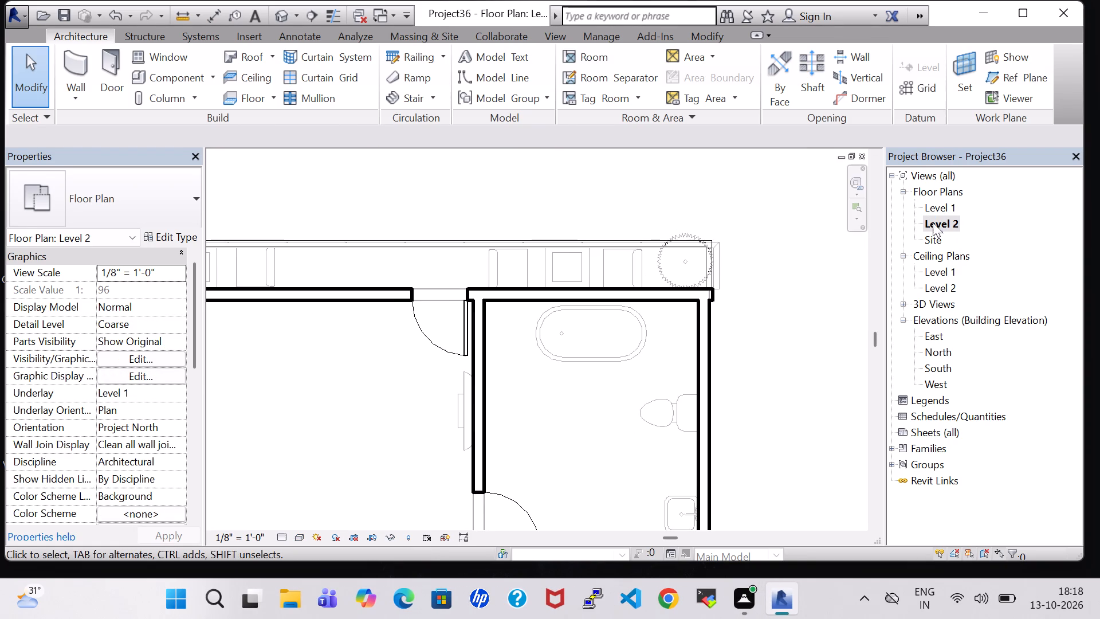
click(242, 96)
middle_drag(307, 202, 730, 221)
middle_click(739, 223)
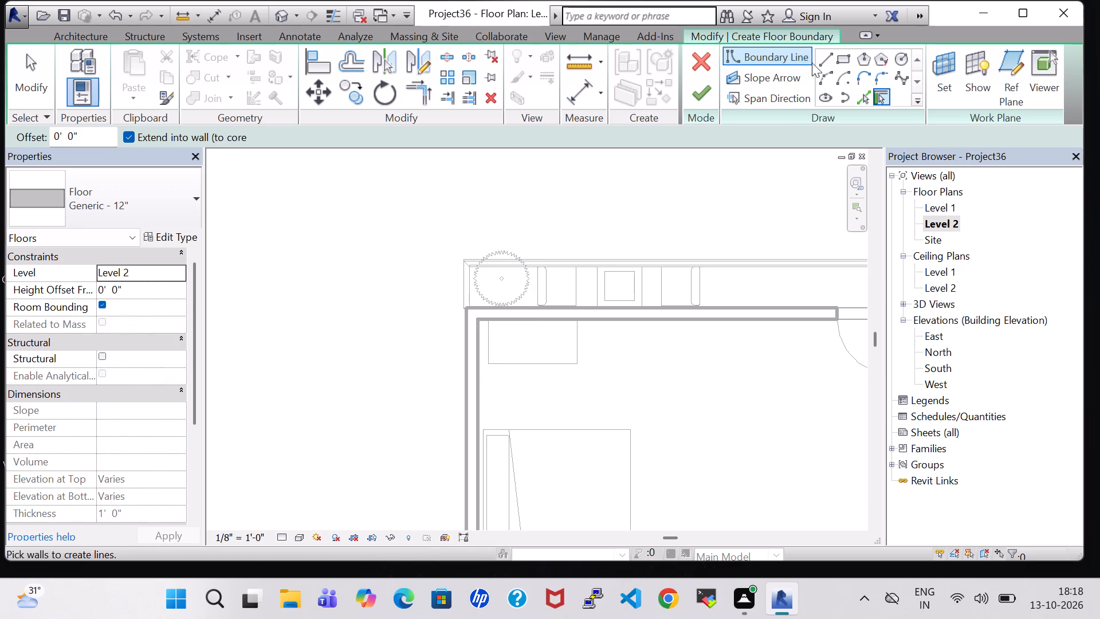
click(848, 60)
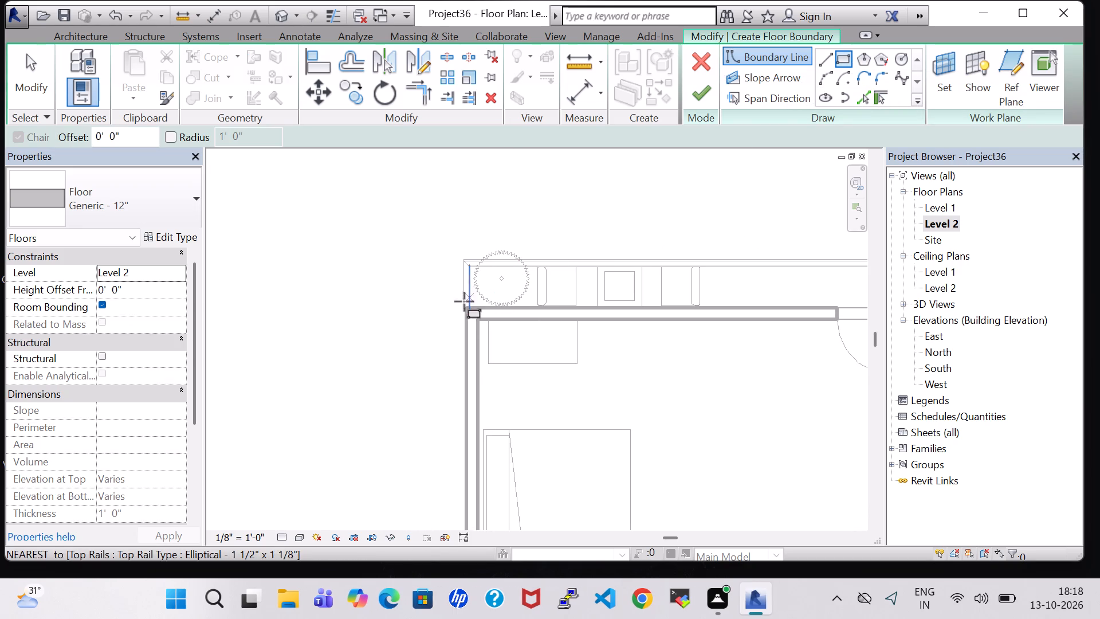
click(465, 308)
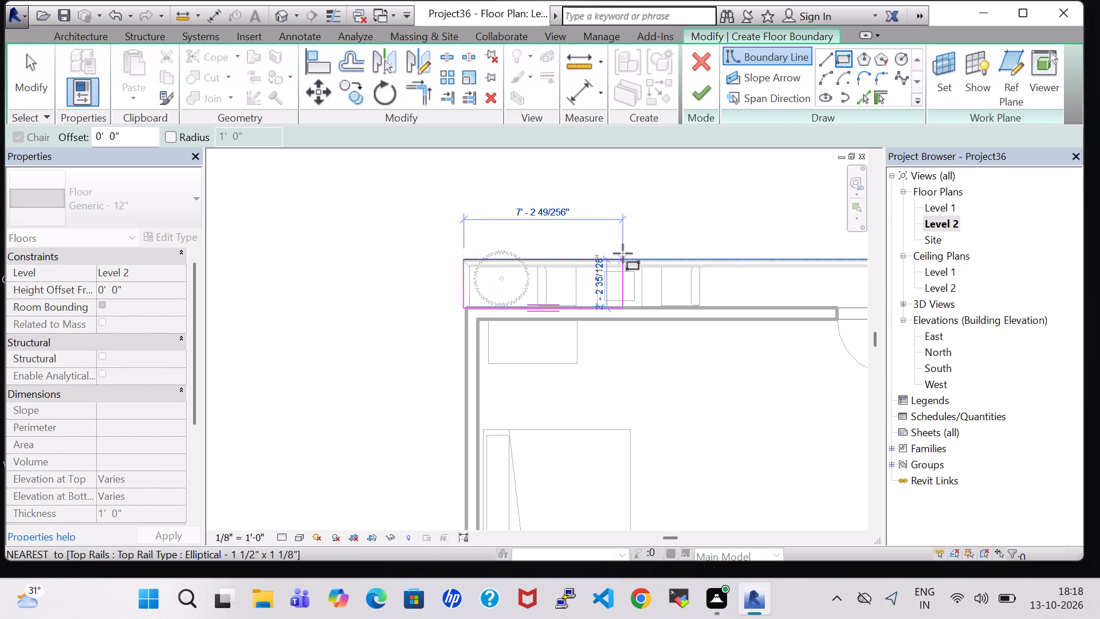
middle_drag(623, 253, 192, 258)
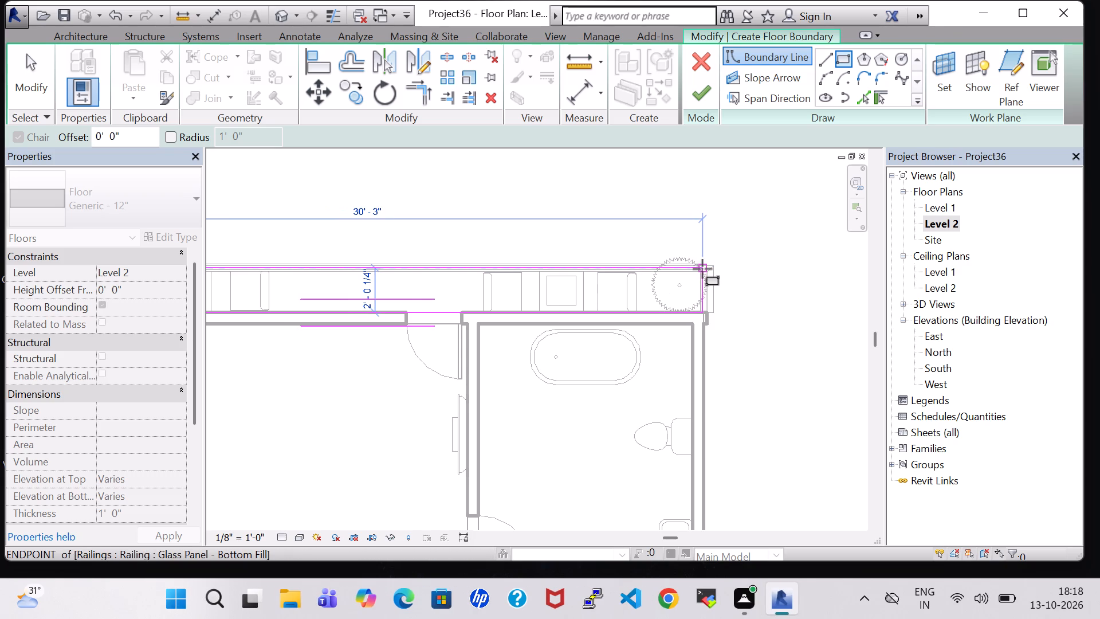
scroll(702, 269, up, 3)
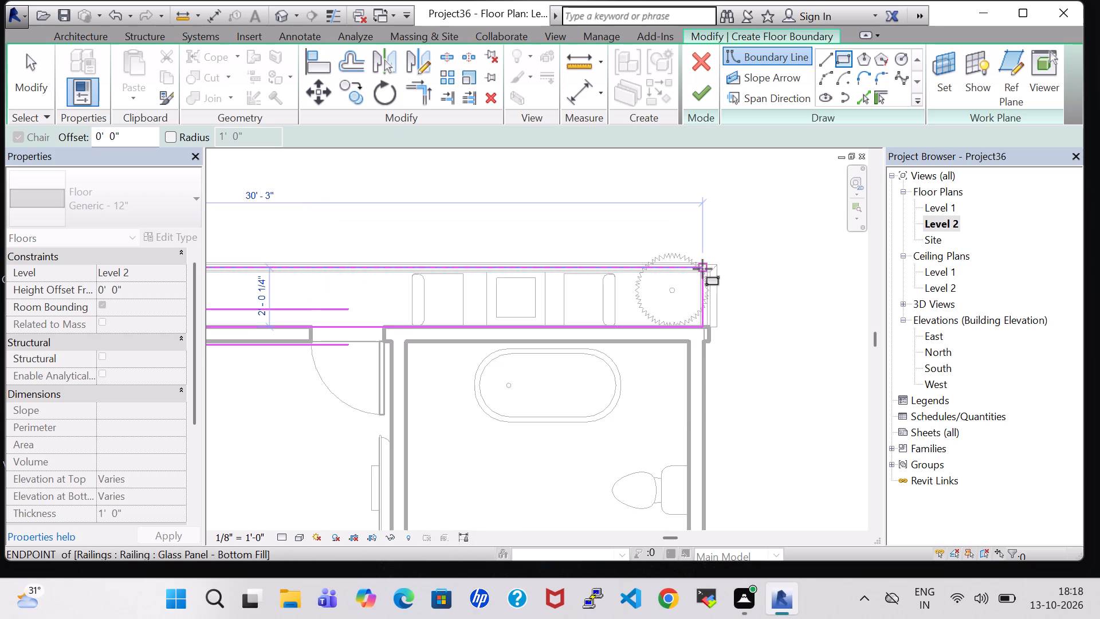
click(706, 269)
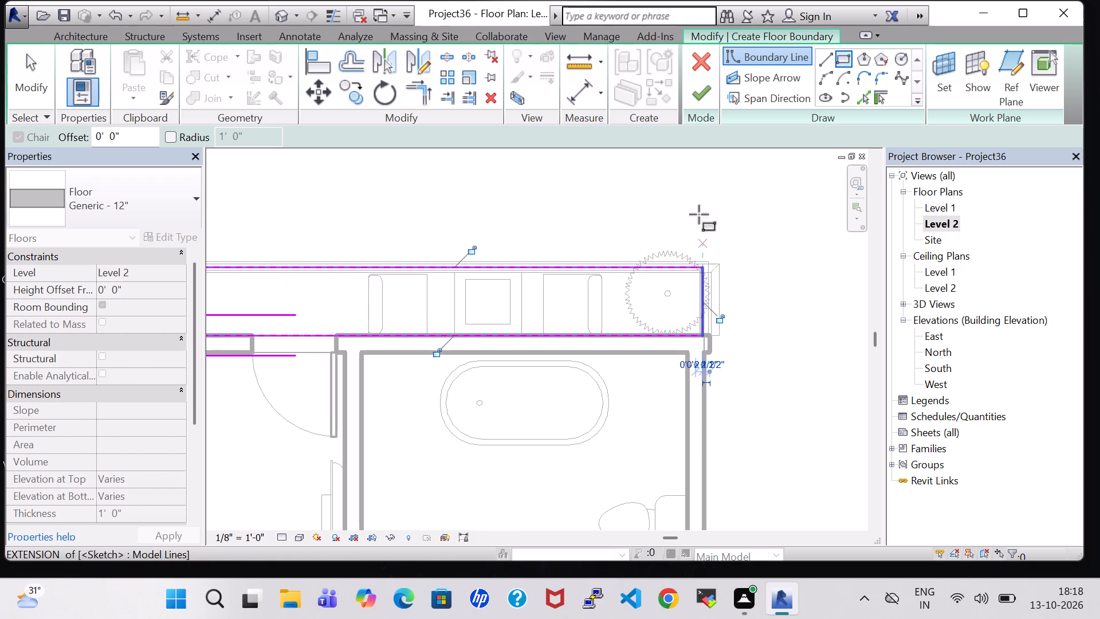
click(696, 96)
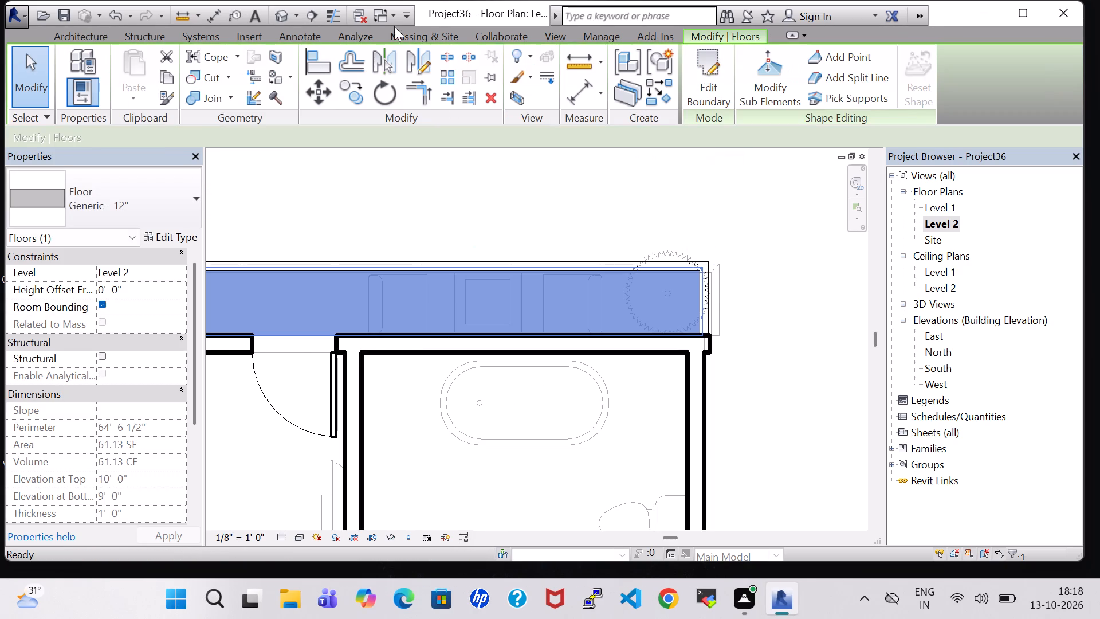
click(287, 10)
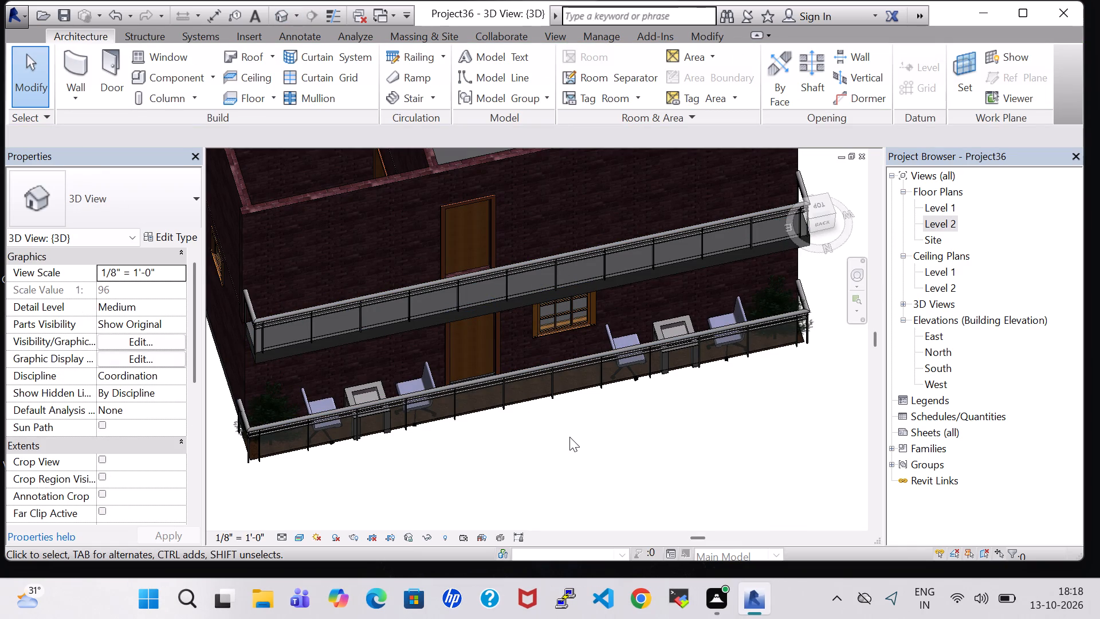
Copy the Level 1 north terrace's two white pines, two tables and three task chairs, excluding the westernmost chair, aligned to Level 2.
shift+middle_drag(569, 440, 535, 326)
shift+scroll(569, 440, up, 1)
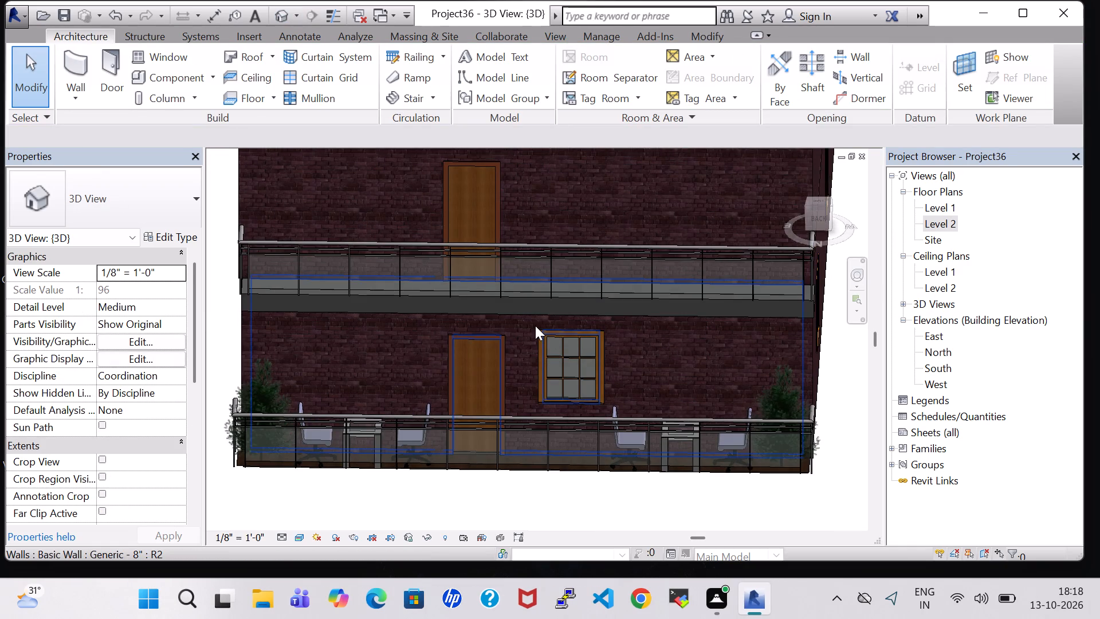
scroll(535, 326, down, 1)
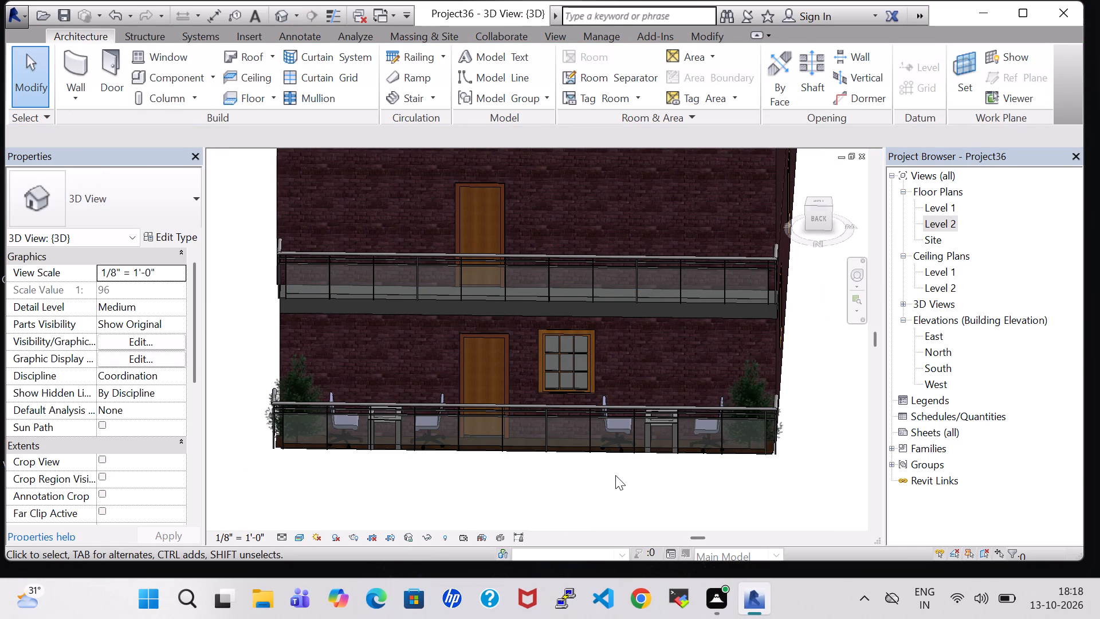
shift+middle_drag(615, 475, 619, 514)
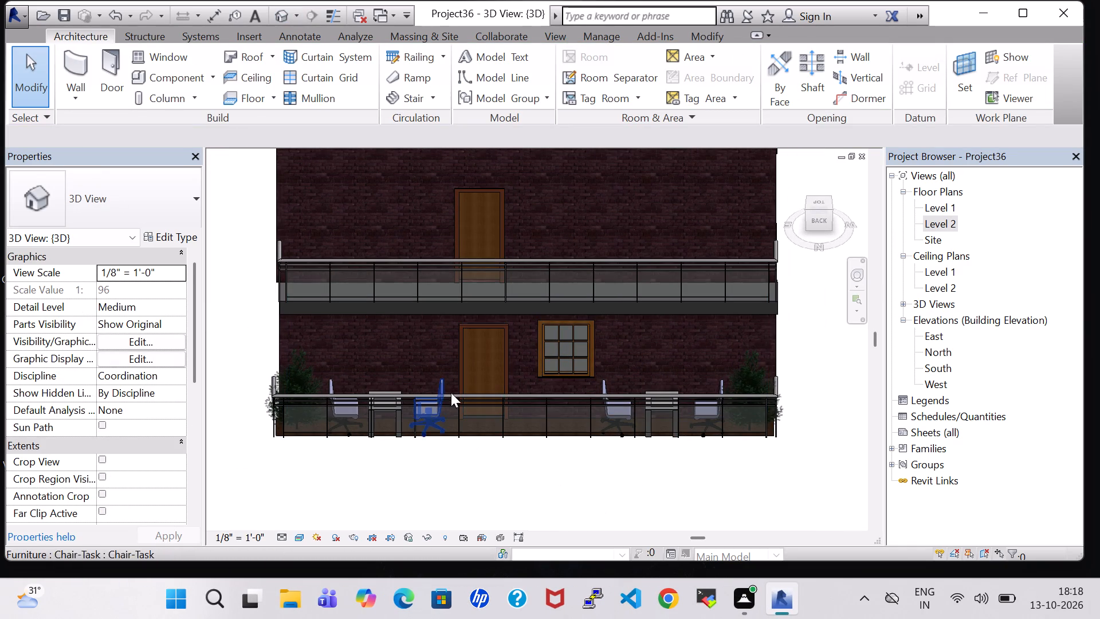
click(406, 498)
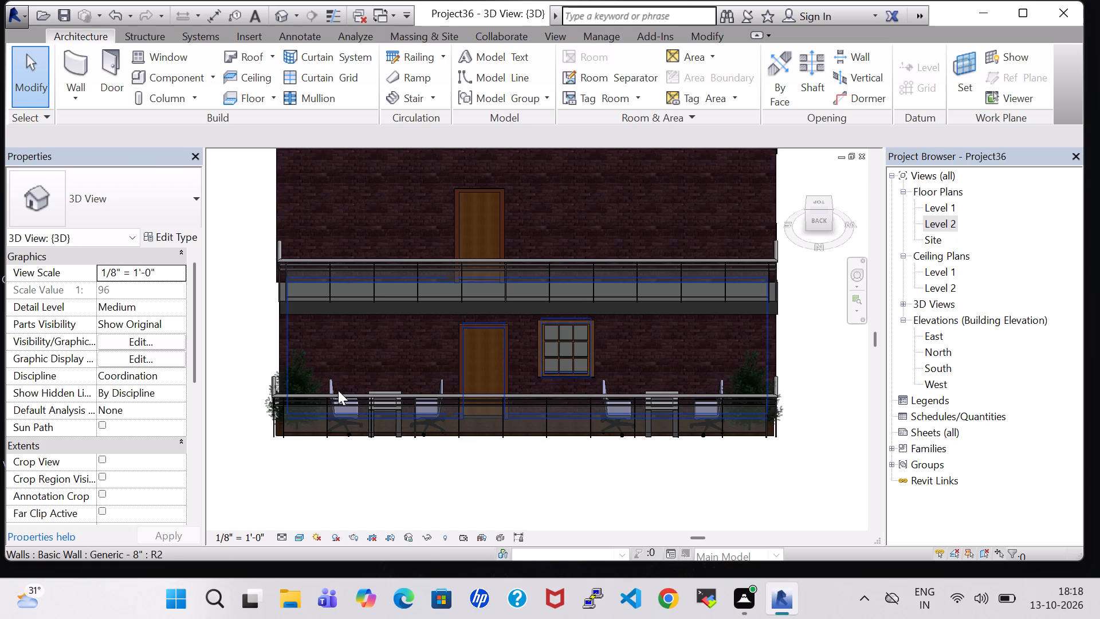
ctrl+click(296, 378)
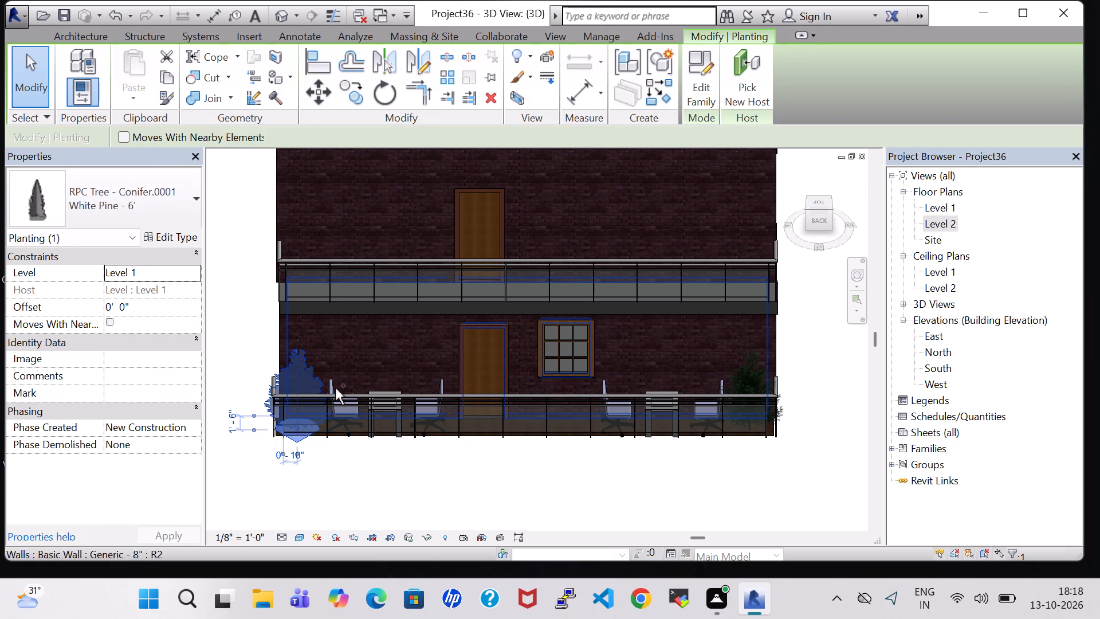
ctrl+click(332, 387)
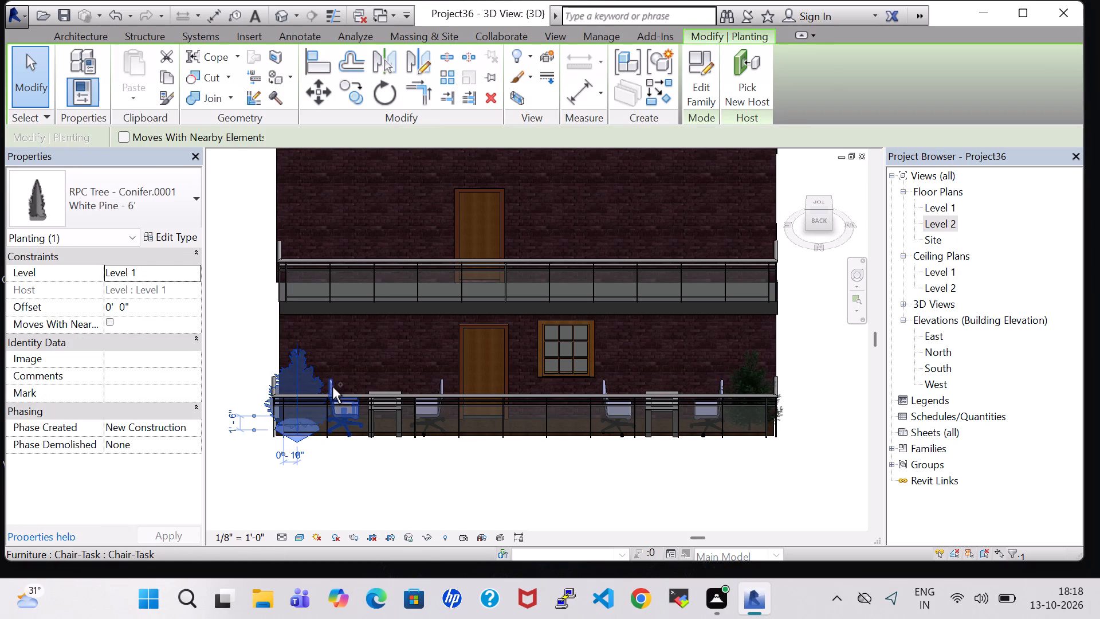
ctrl+click(391, 389)
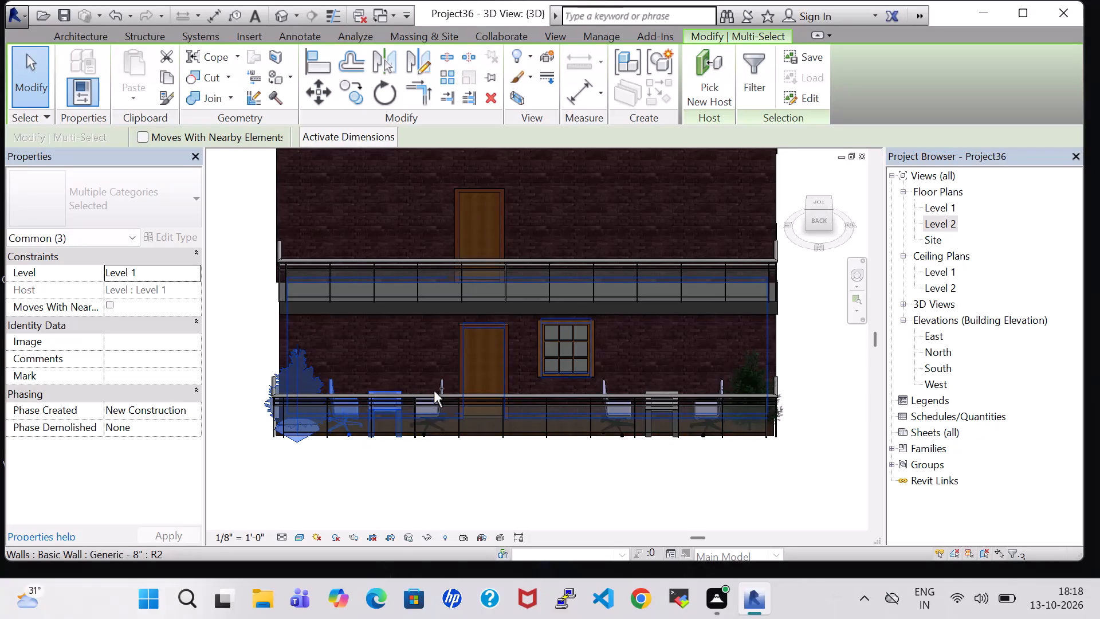
ctrl+click(443, 382)
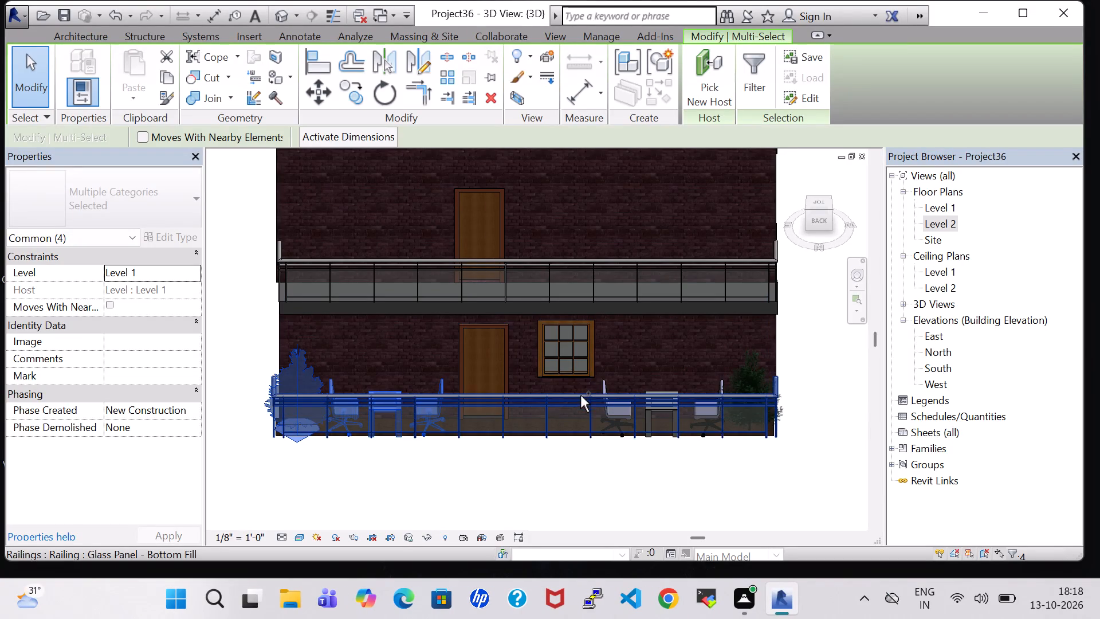
ctrl+click(603, 384)
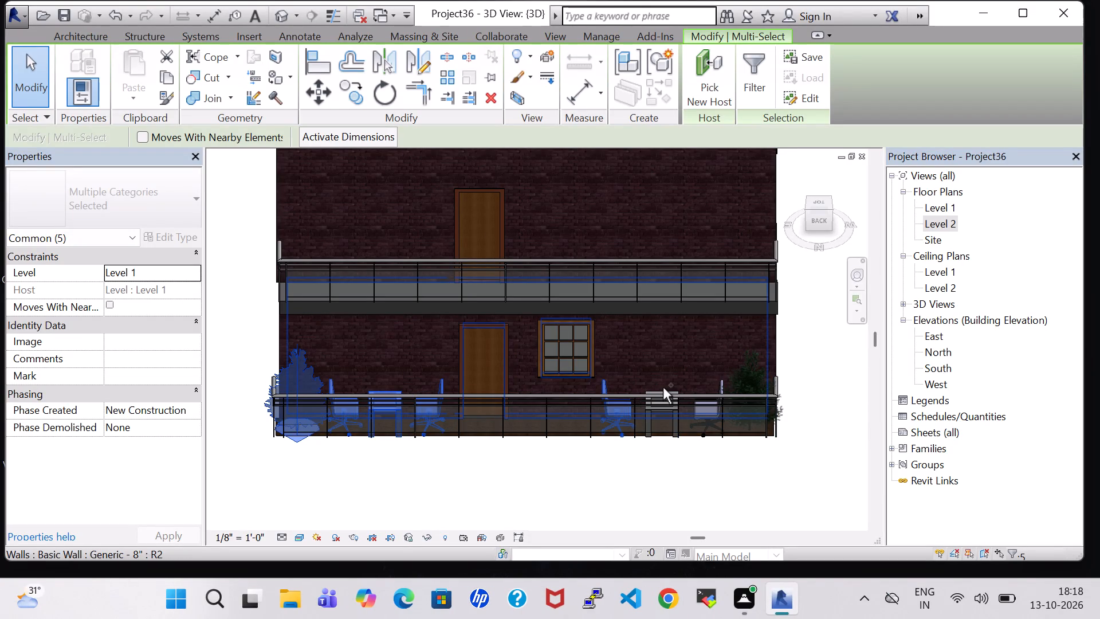
ctrl+scroll(663, 383, up, 3)
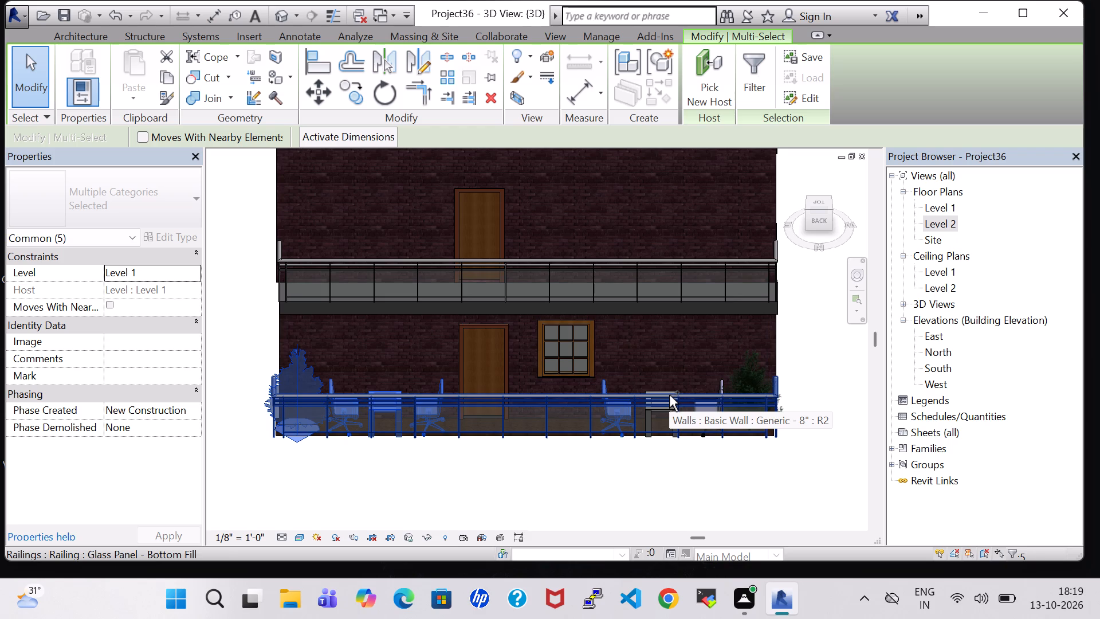
ctrl+click(720, 383)
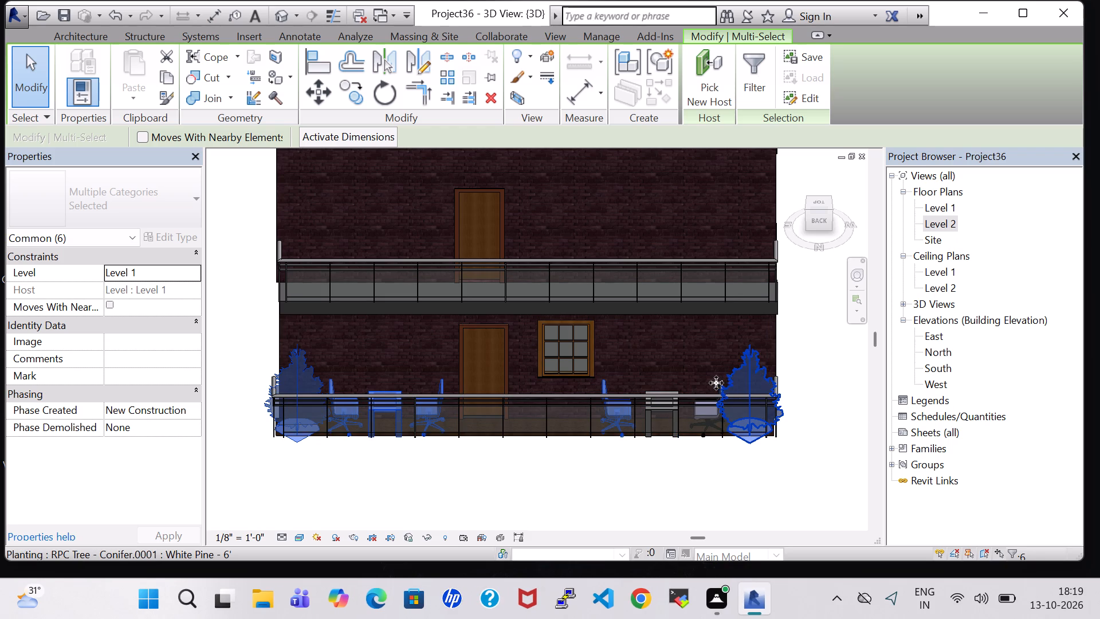
ctrl+click(673, 388)
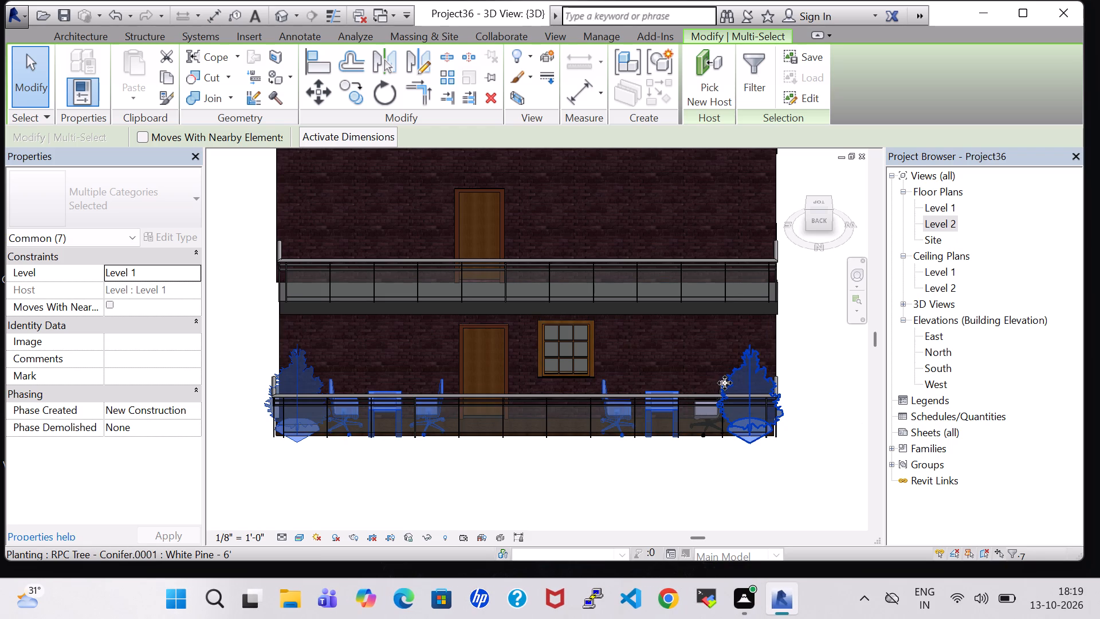
click(166, 79)
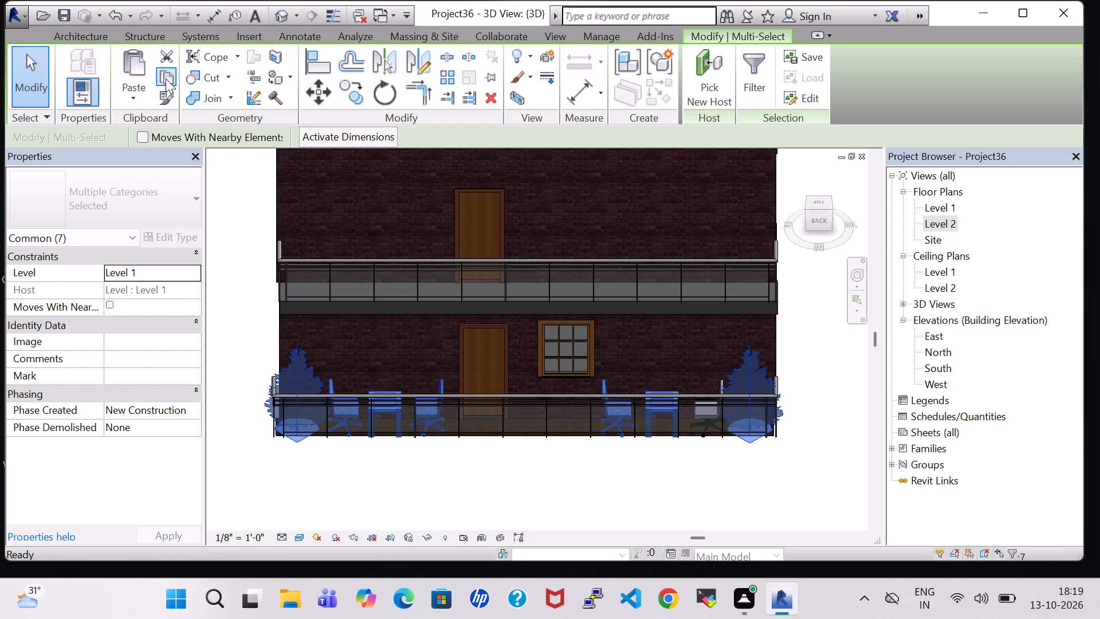
click(123, 102)
click(209, 160)
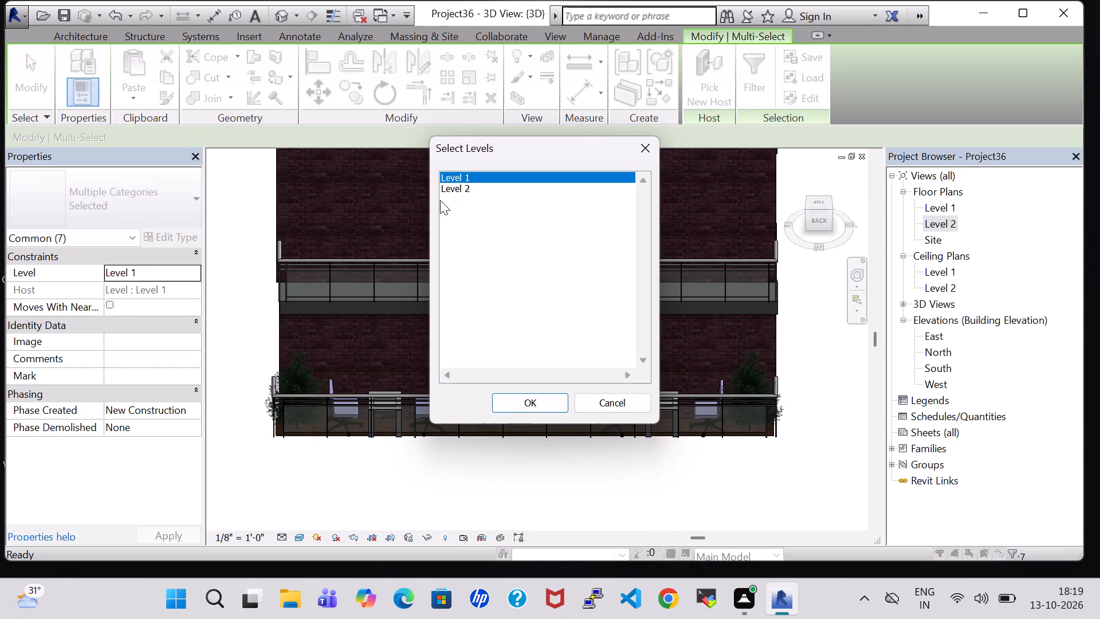
click(449, 195)
click(453, 185)
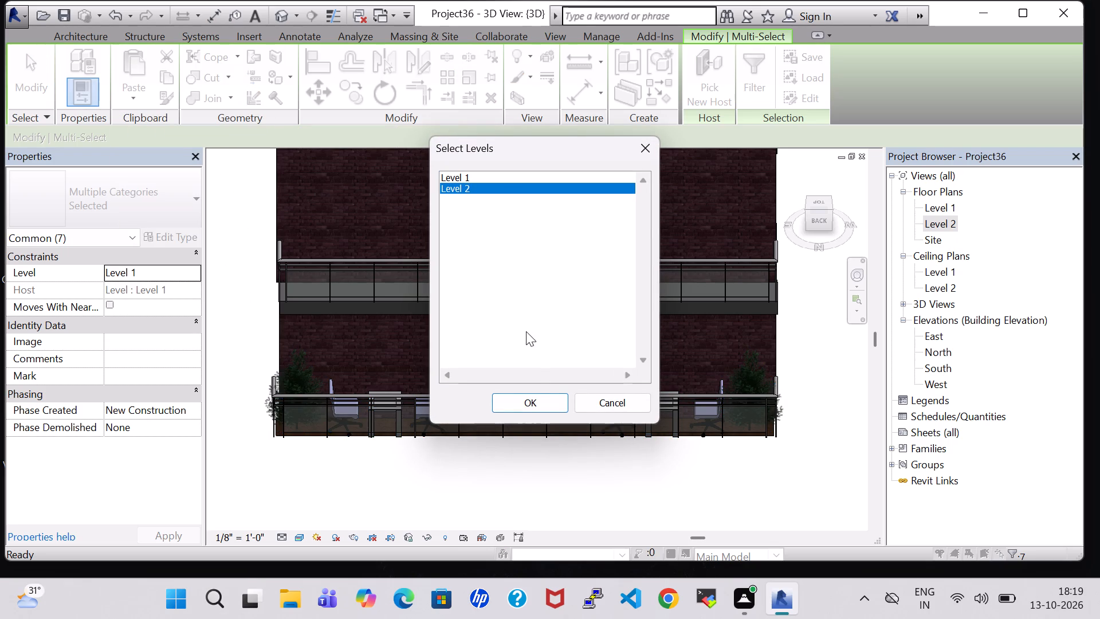
click(537, 409)
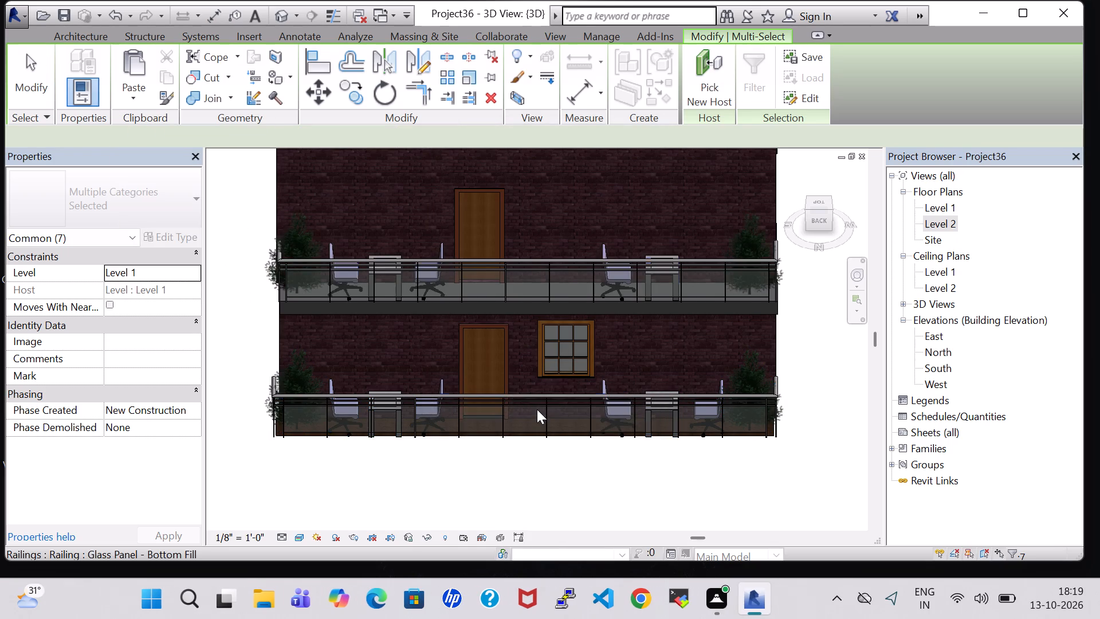
click(522, 482)
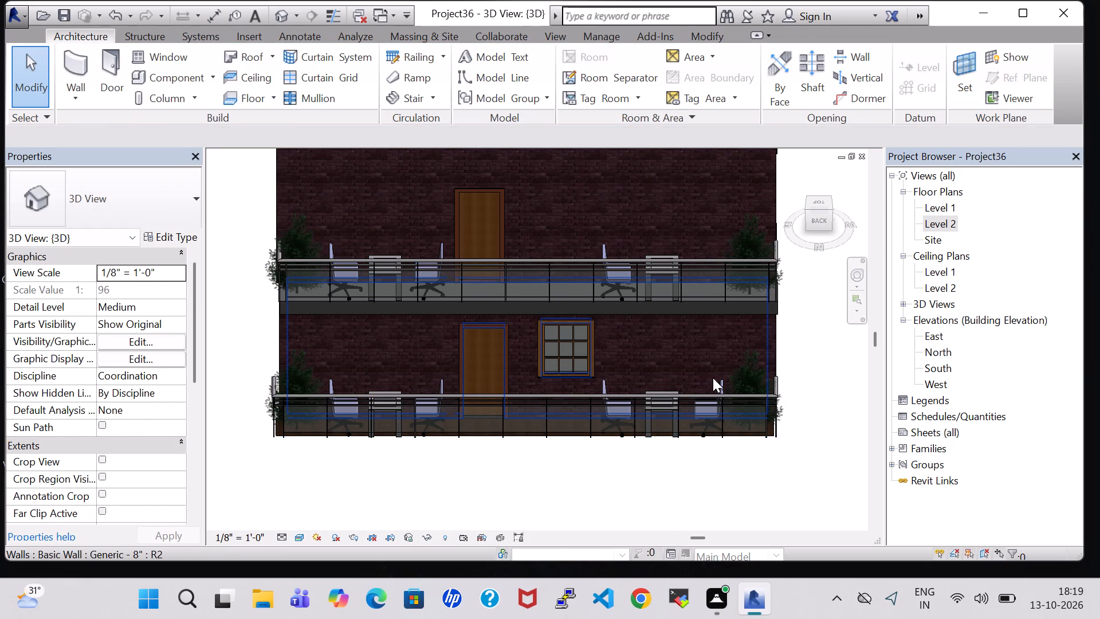
Copy the remaining westernmost Chair-Task on the Level 1 north terrace and paste it aligned to Level 2.
scroll(702, 381, up, 4)
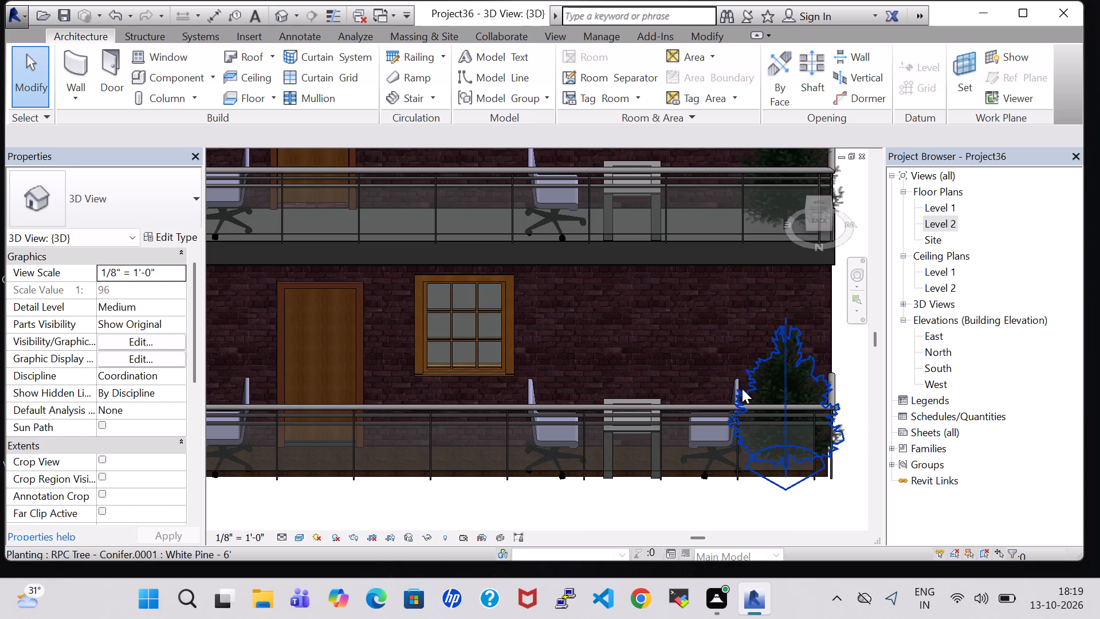
scroll(734, 383, up, 3)
click(734, 383)
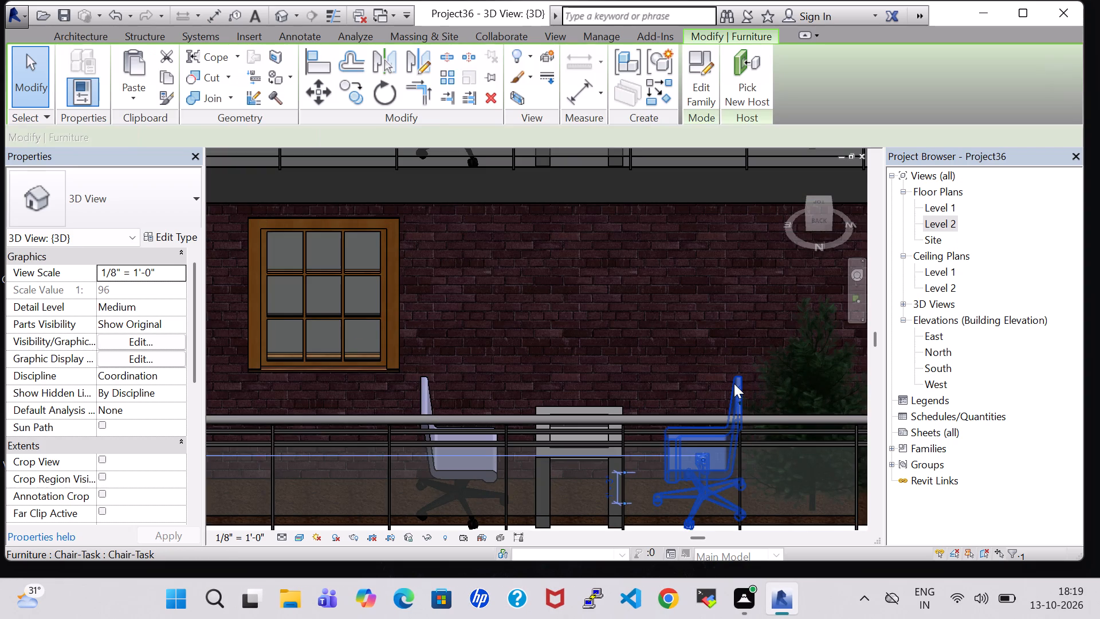
right_click(734, 383)
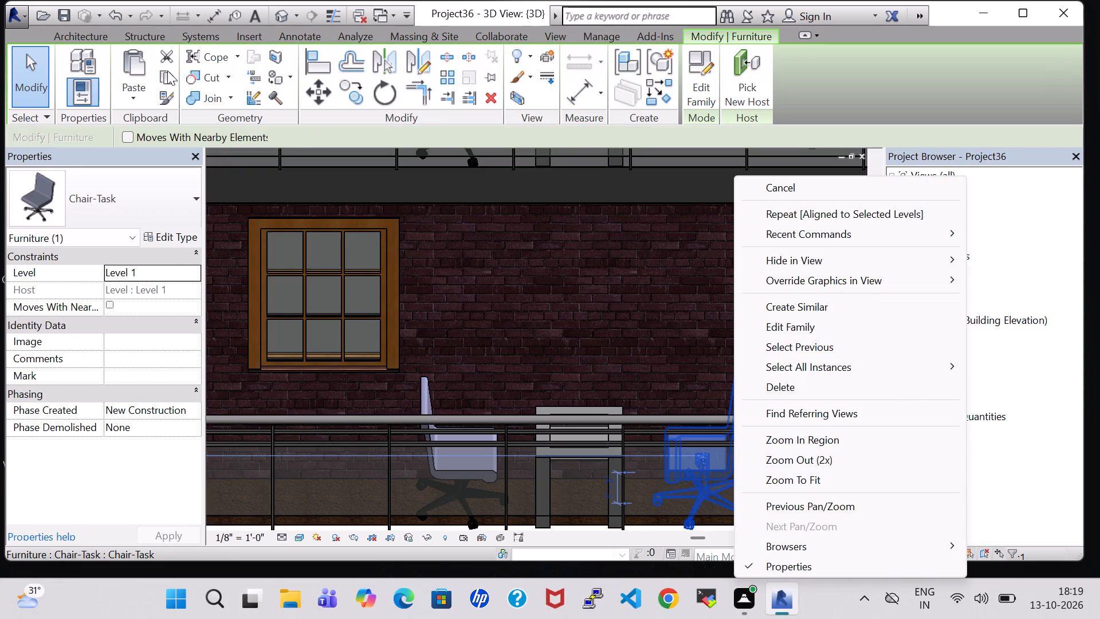
click(167, 71)
click(167, 71)
click(148, 93)
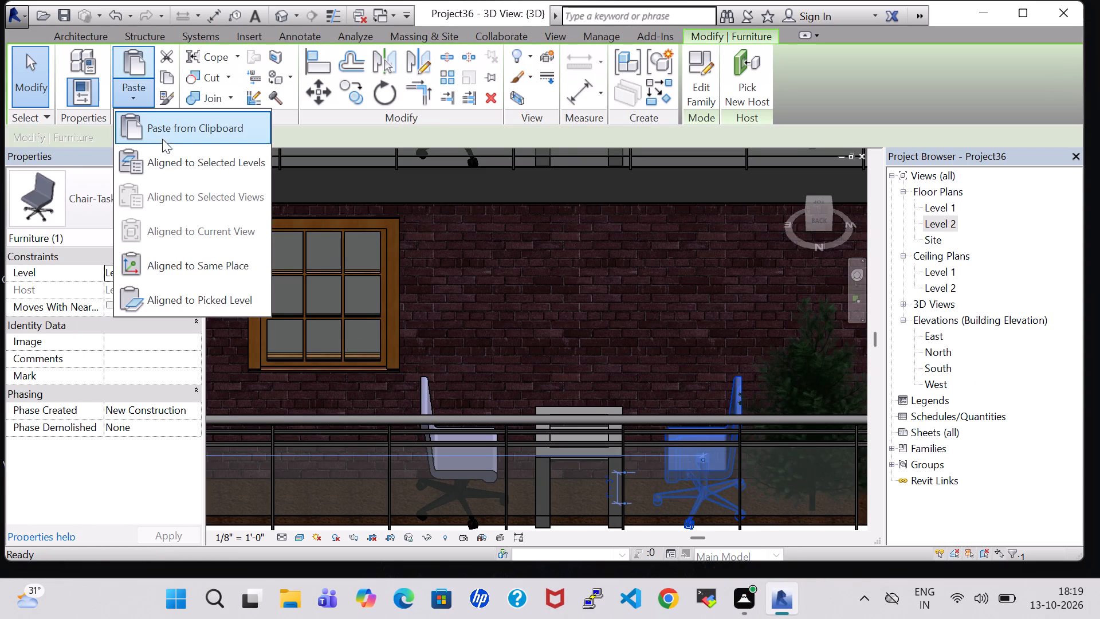
click(164, 155)
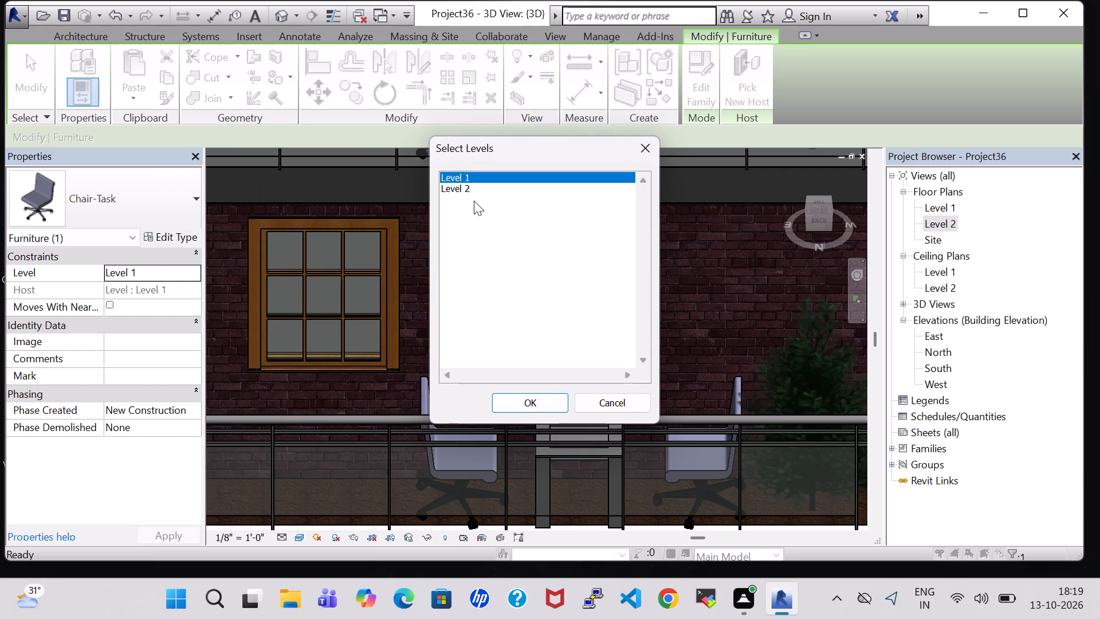
click(471, 191)
click(548, 396)
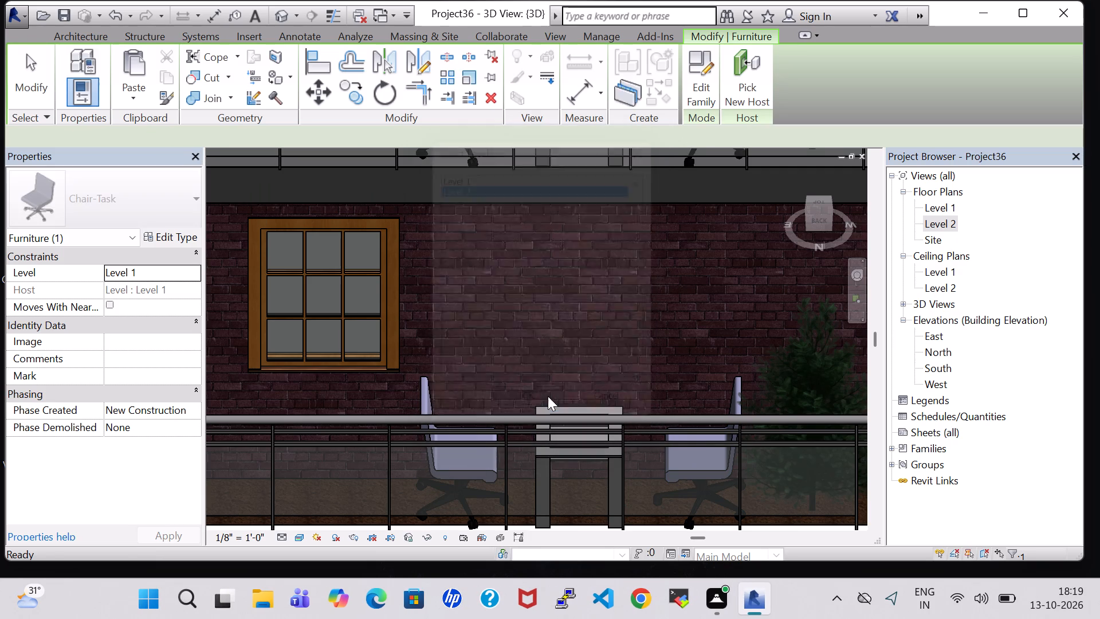
scroll(534, 396, down, 9)
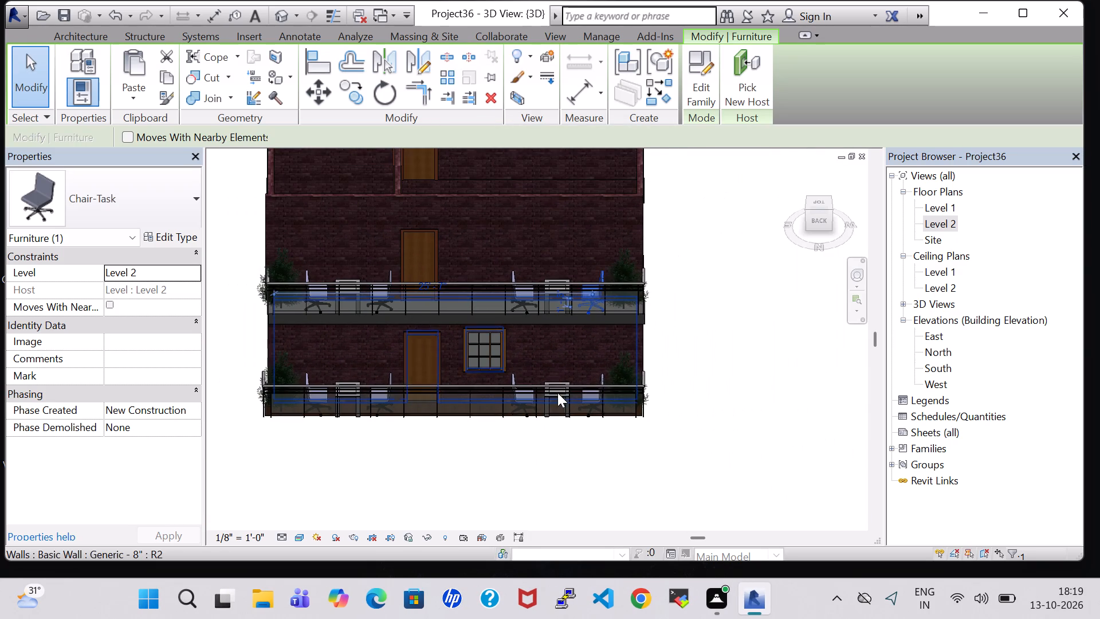
click(543, 460)
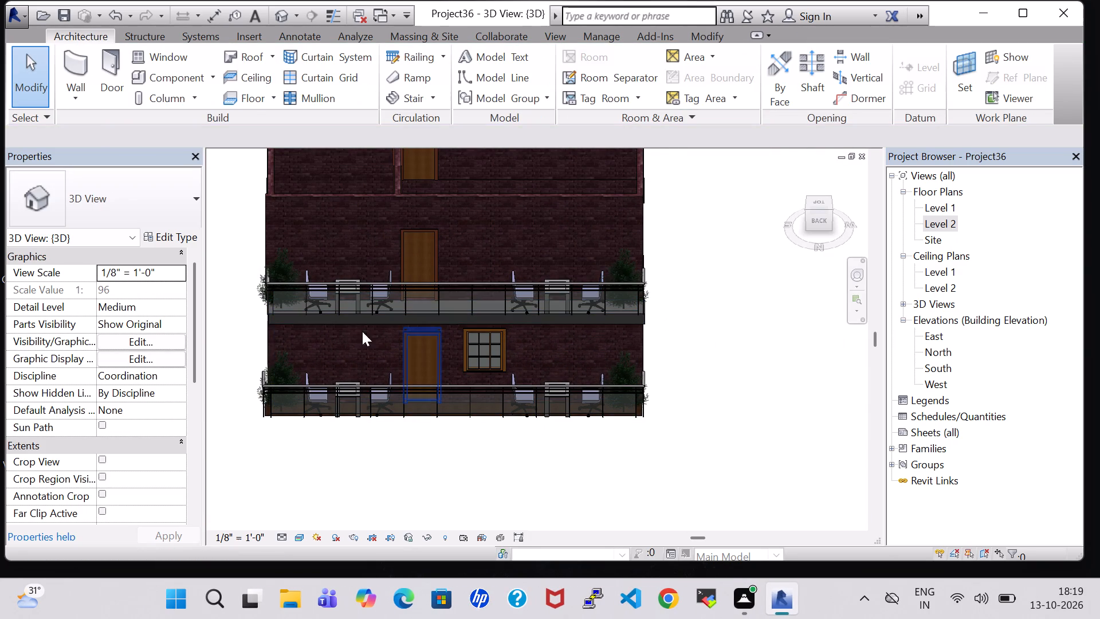
Copy the north wall's Level 1 Casement 3x3 with Trim 36" x 48" window and paste it aligned to Level 2.
click(484, 339)
right_click(484, 339)
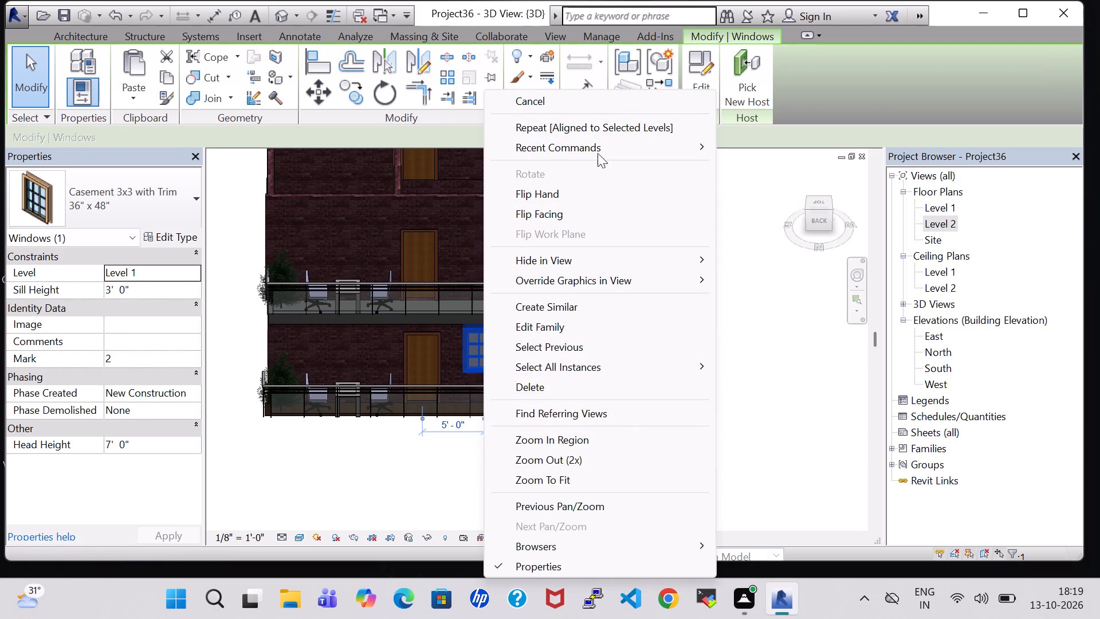
click(160, 76)
click(142, 83)
click(164, 167)
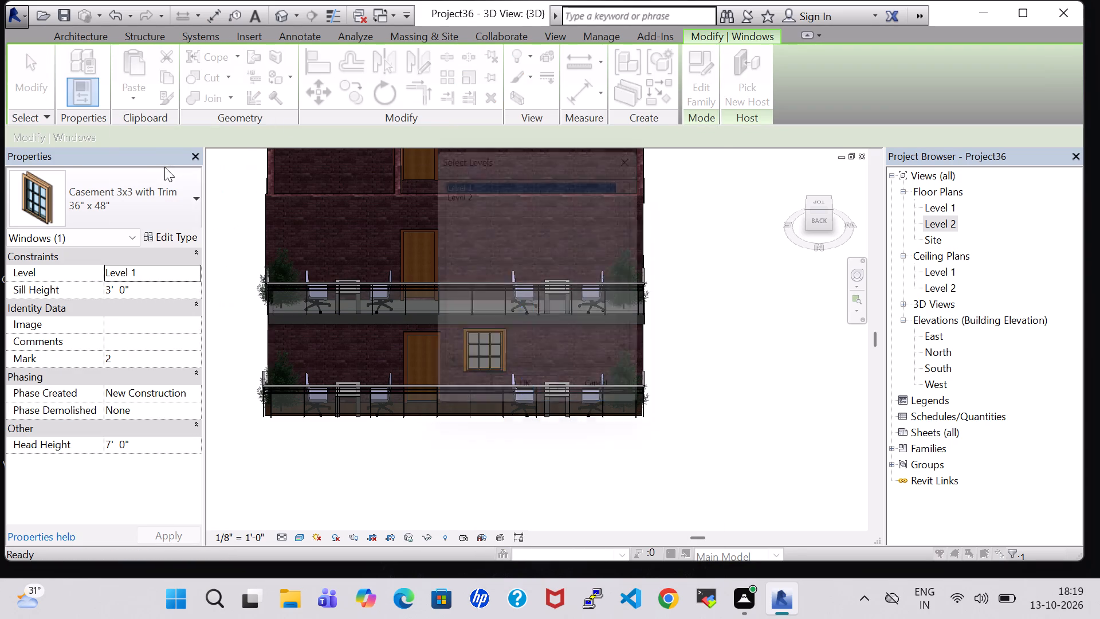
click(468, 184)
click(555, 405)
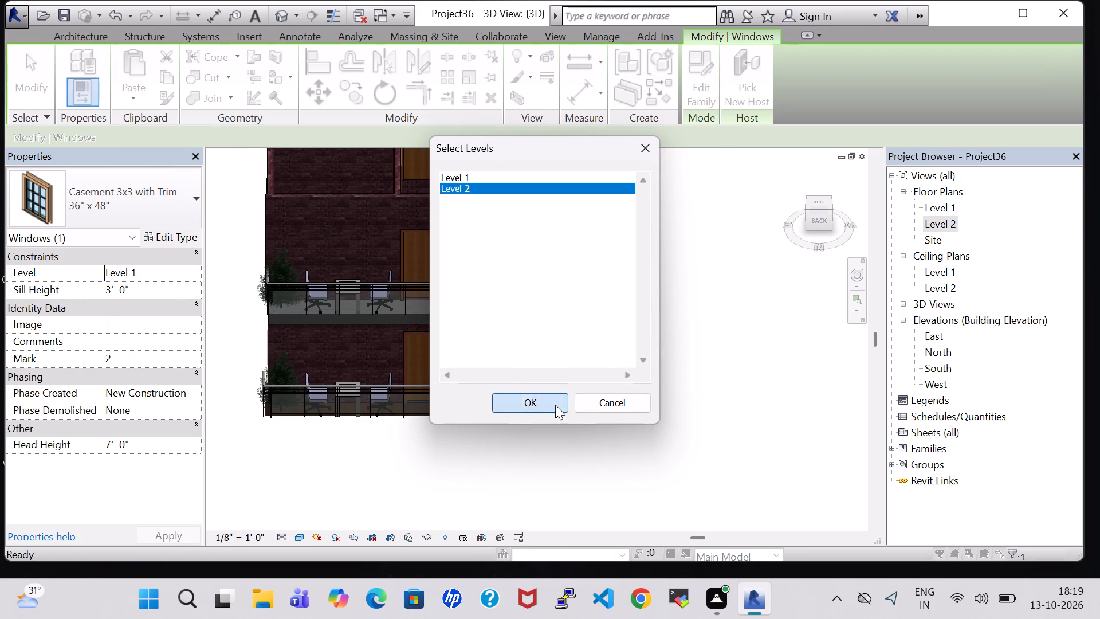
click(667, 326)
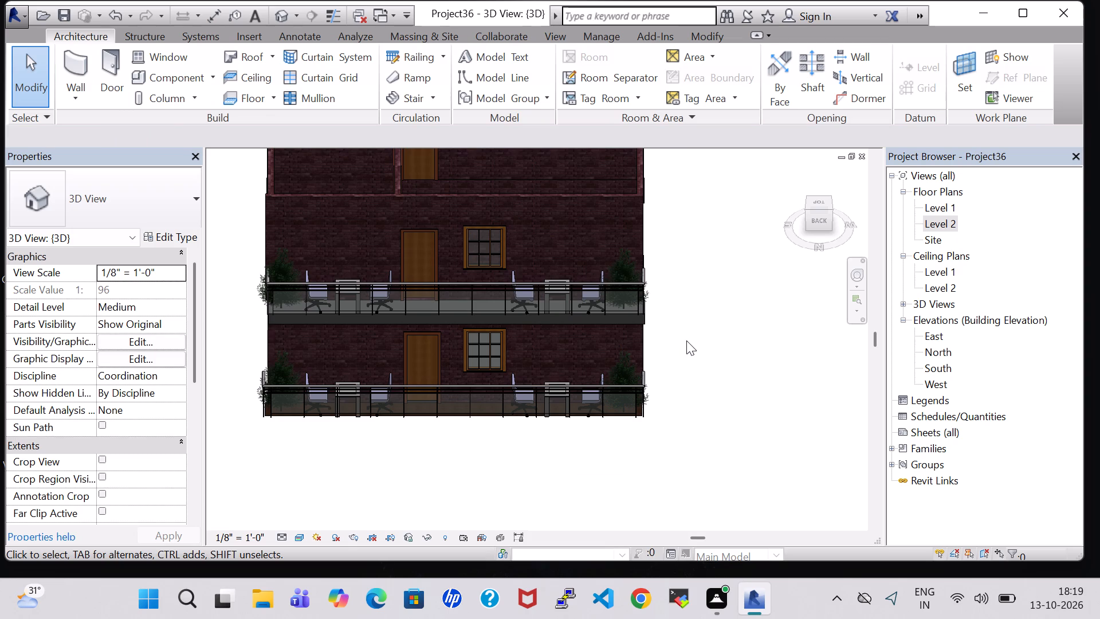
In the Level 2 floor plan, nudge the north exterior wall two increments west at its northeast corner.
shift+middle_drag(696, 324, 535, 418)
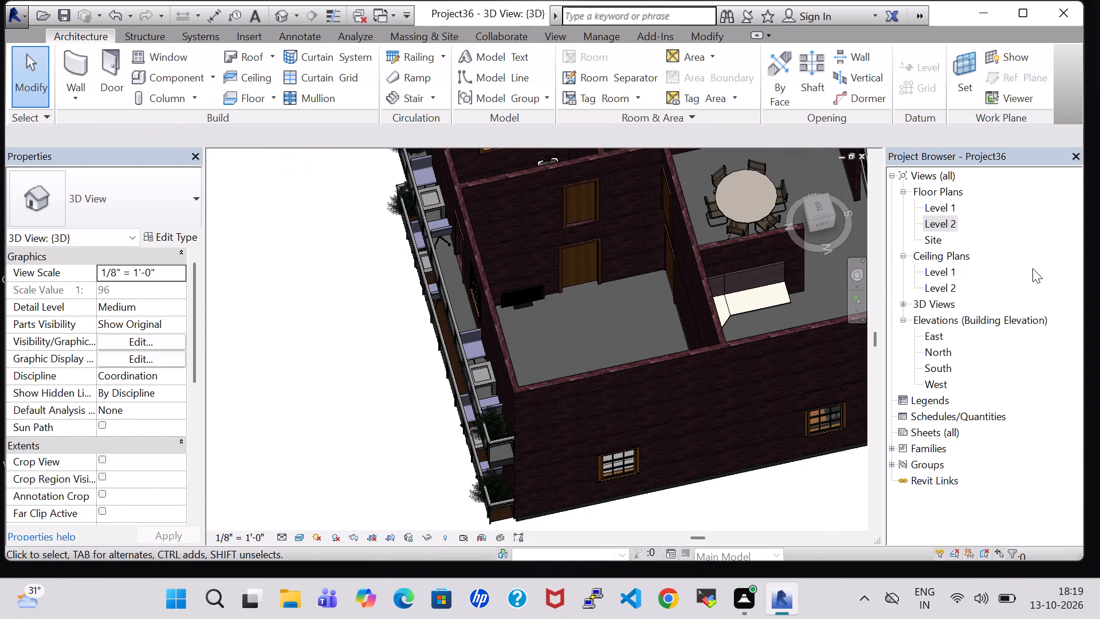
double_click(946, 228)
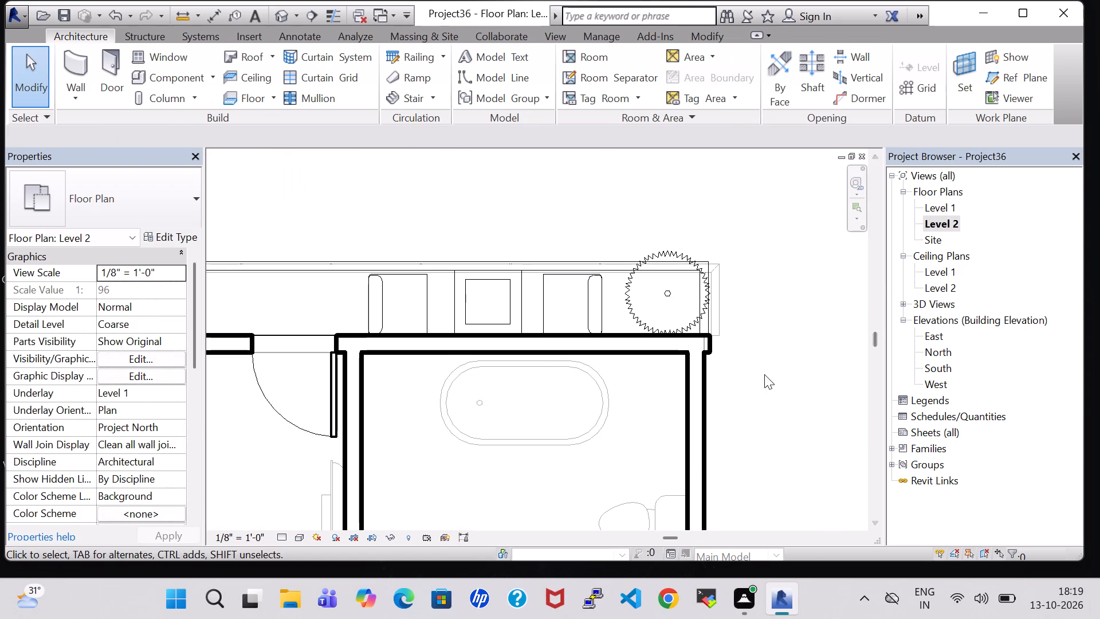
scroll(764, 377, down, 6)
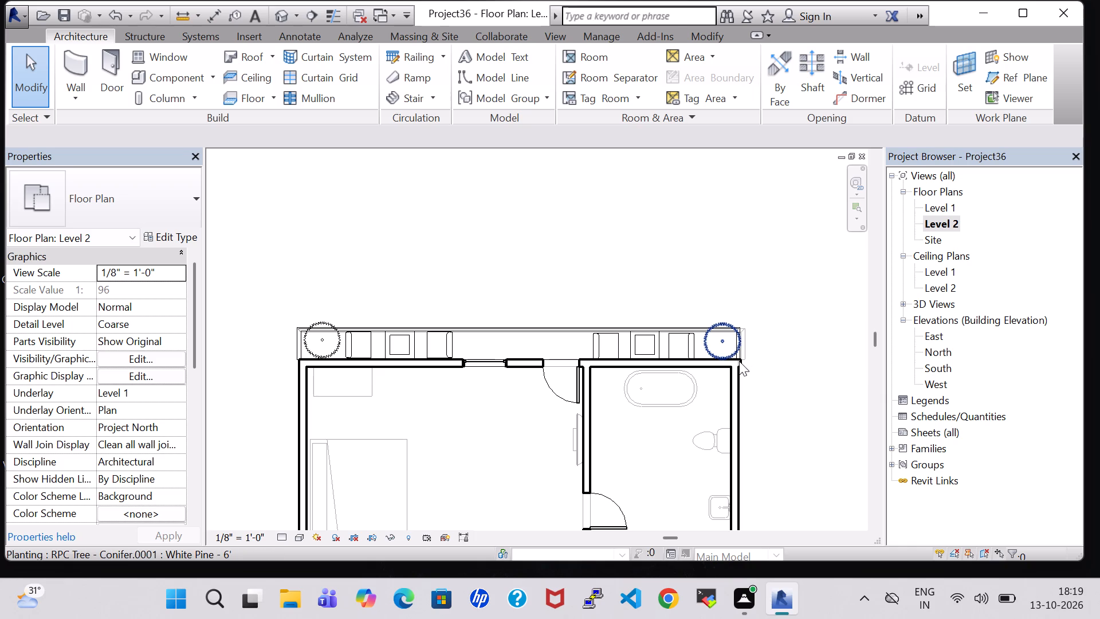
scroll(741, 361, up, 6)
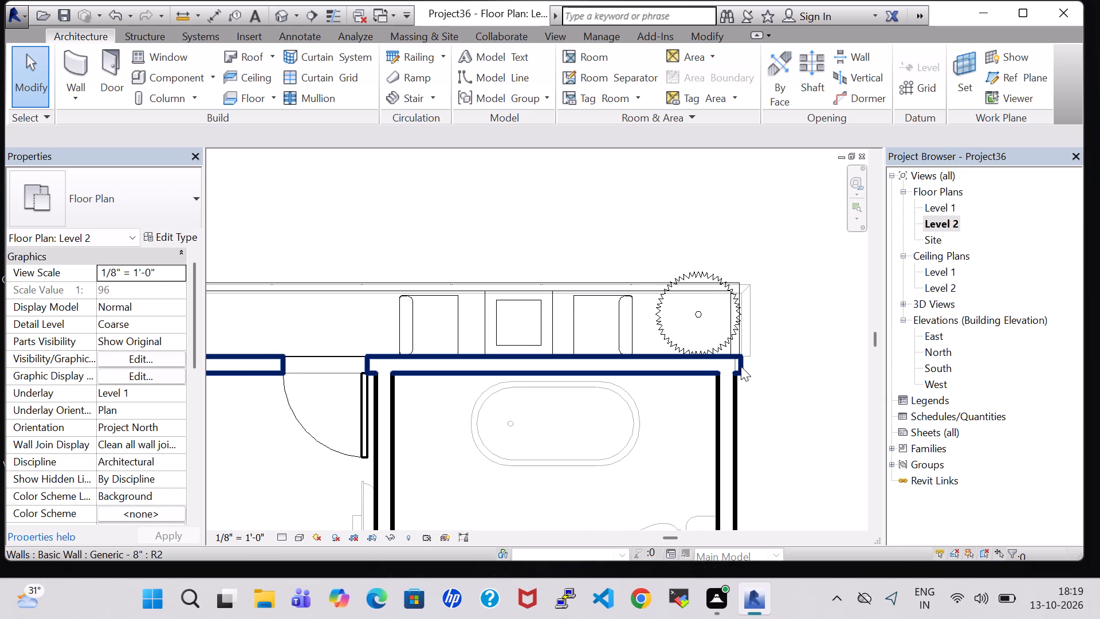
click(741, 366)
key(Left)
key(Left)
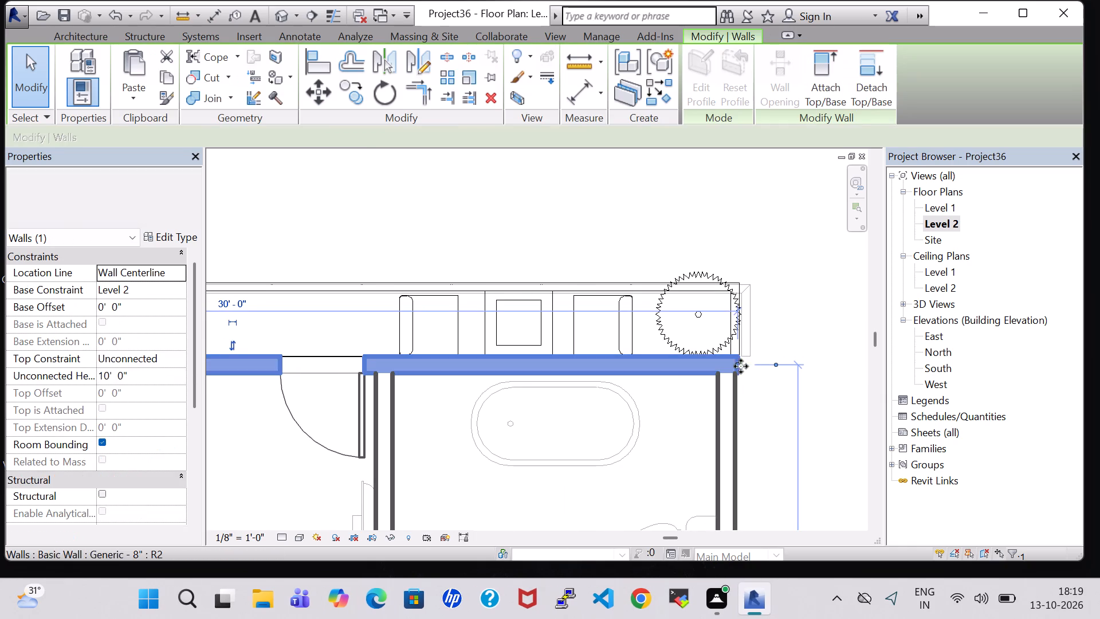
click(807, 351)
scroll(807, 350, down, 9)
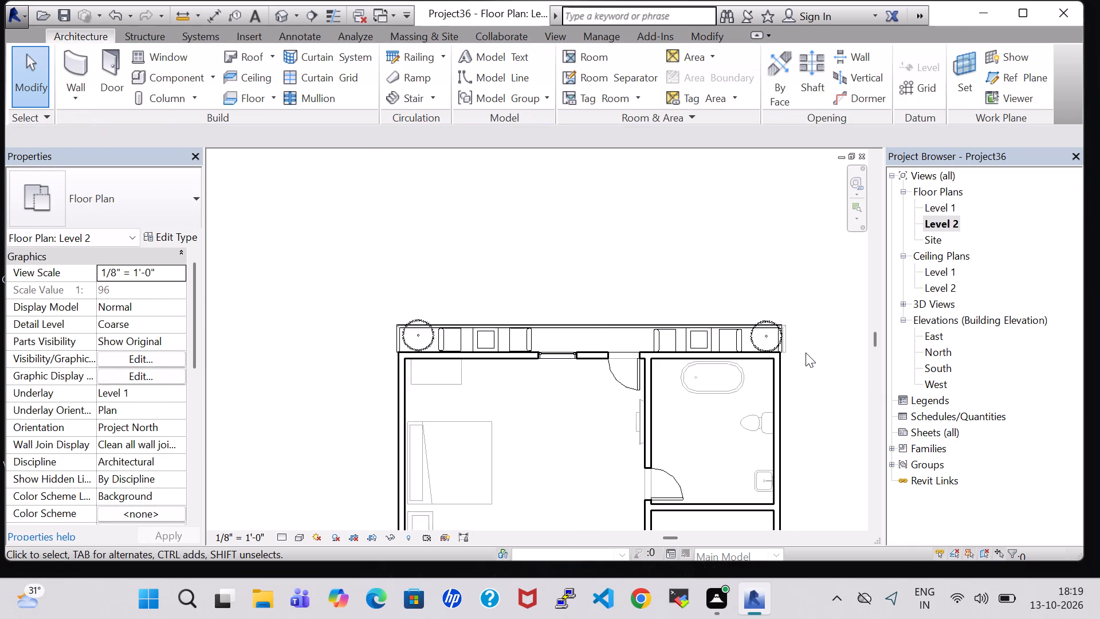
Examine the Level 2 floor plan from the north terrace down to the south terrace and carport area.
middle_drag(802, 395, 789, 322)
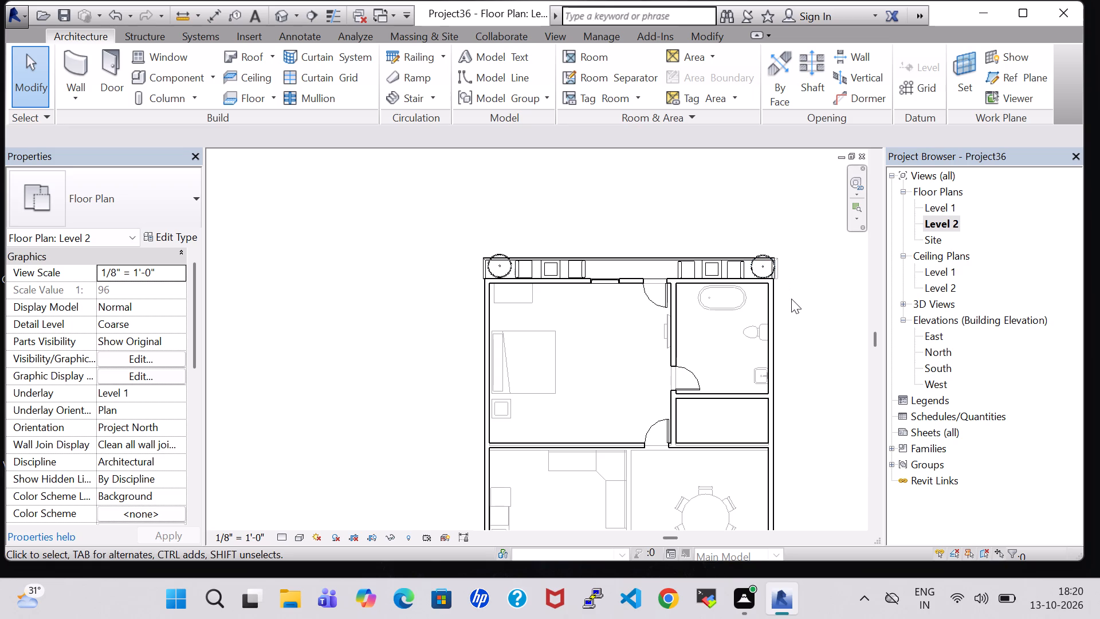
middle_drag(797, 470, 790, 461)
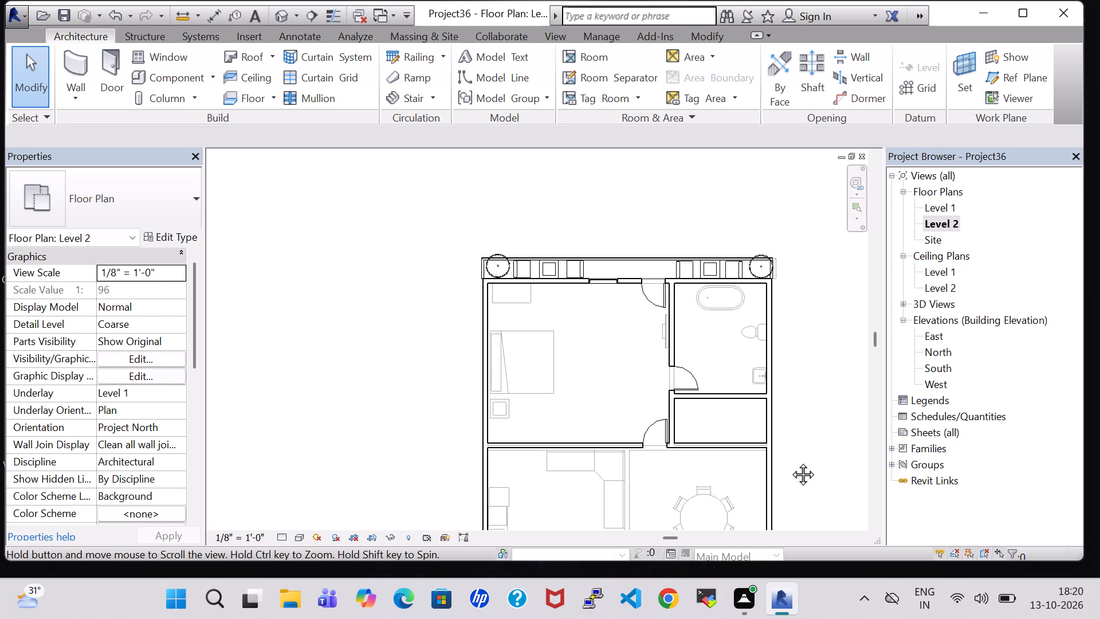
middle_drag(790, 461, 773, 320)
scroll(771, 319, down, 5)
middle_drag(791, 414, 764, 328)
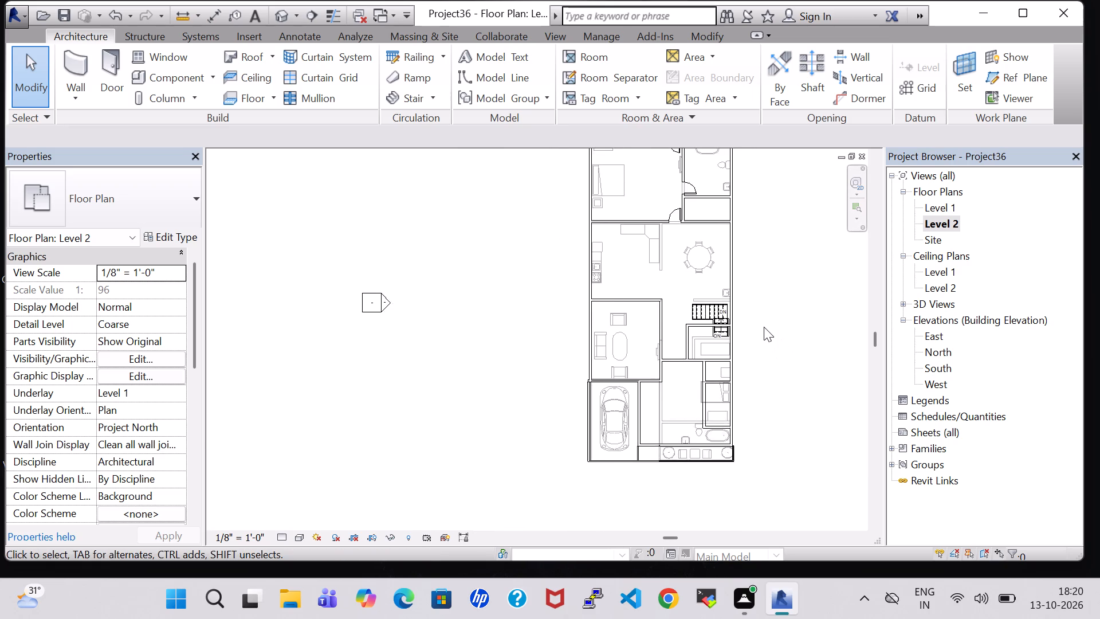
scroll(764, 327, up, 8)
middle_drag(776, 479, 777, 256)
scroll(776, 479, up, 1)
middle_click(788, 238)
scroll(789, 232, down, 2)
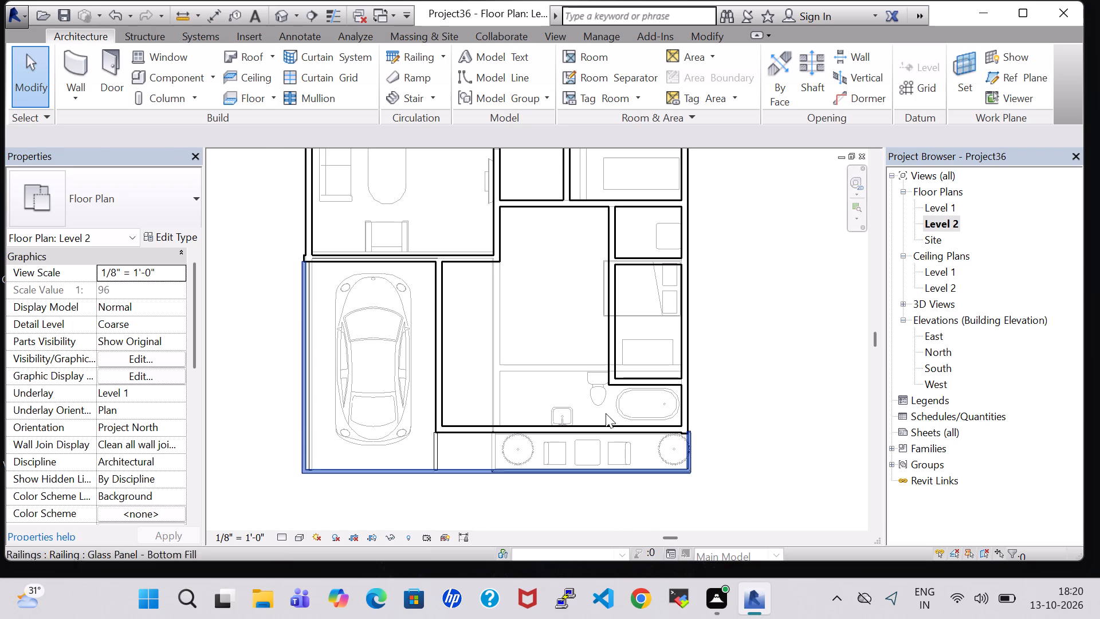
In the 3D view, select the western Chair-Task on the Level 1 front terrace beside the carport.
click(283, 10)
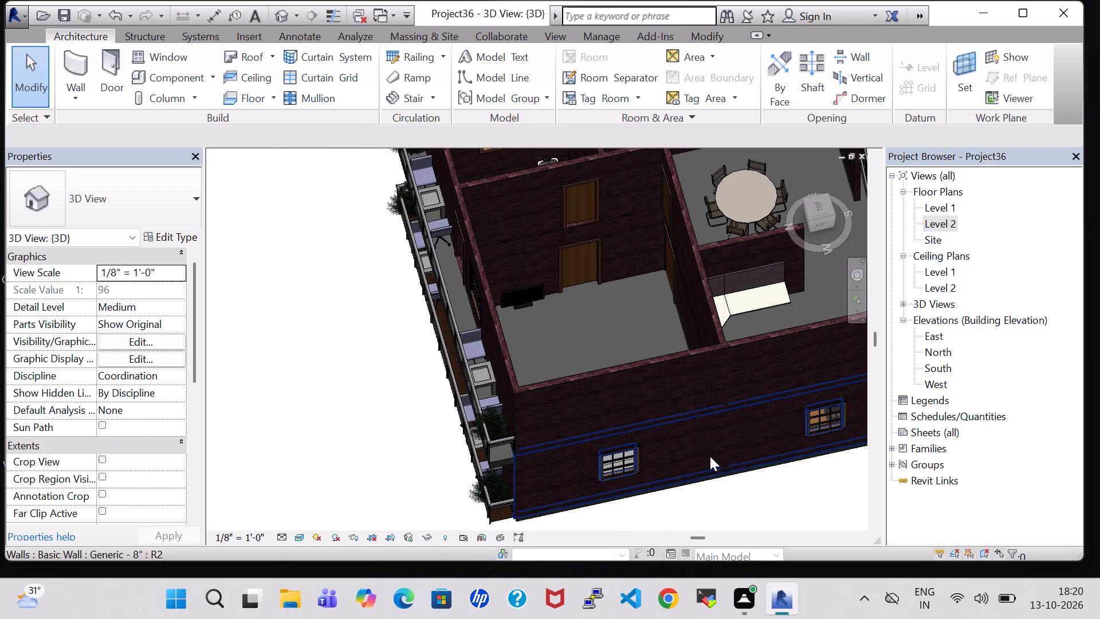
click(847, 212)
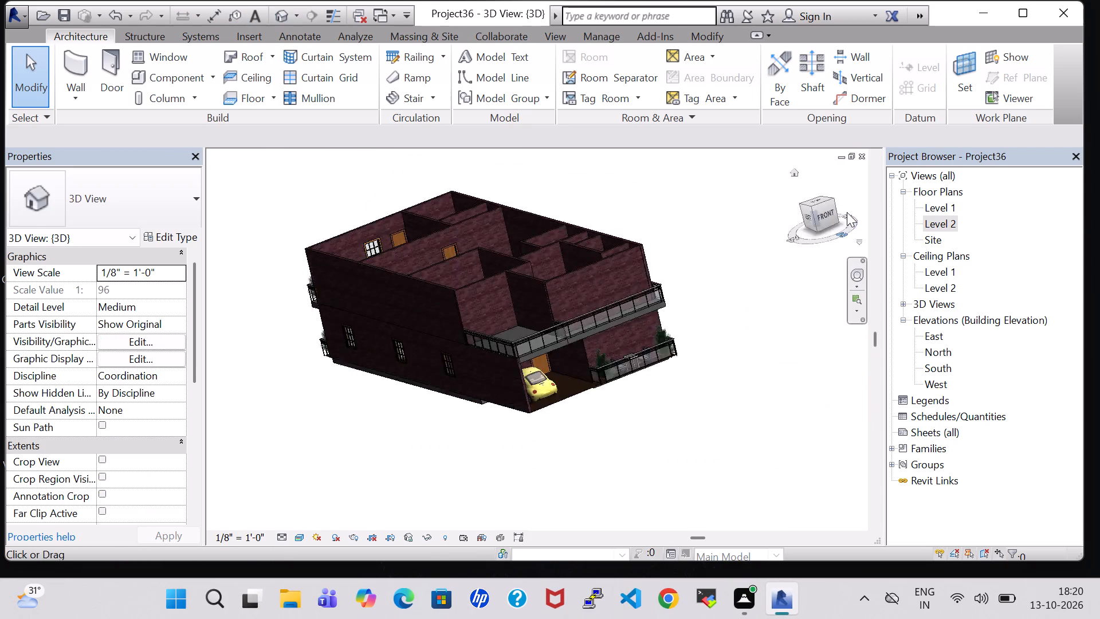
scroll(557, 334, up, 9)
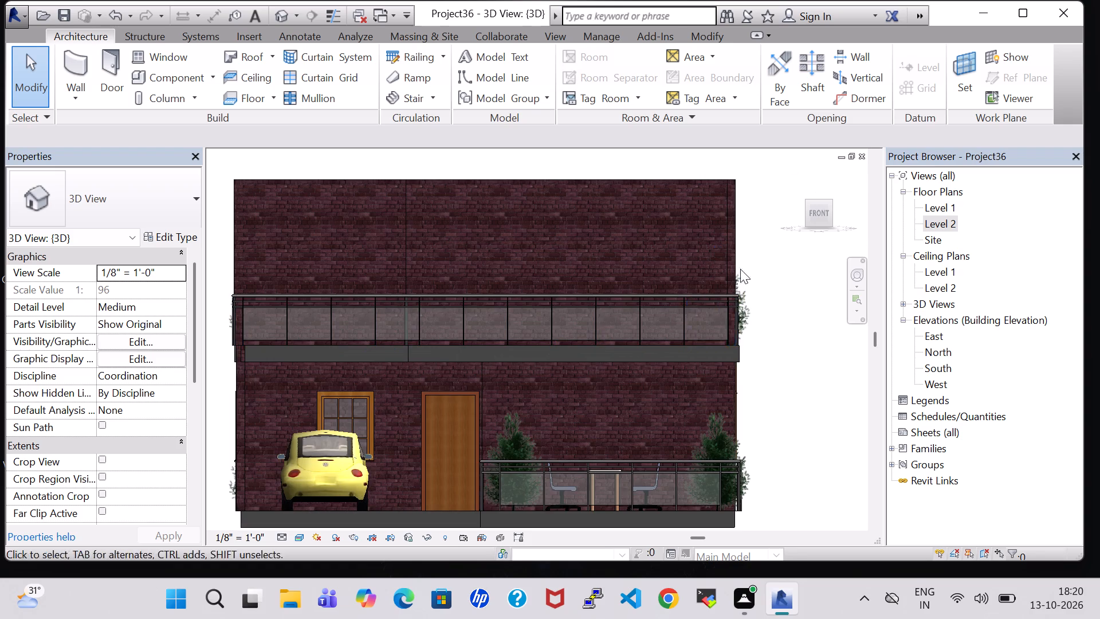
scroll(791, 265, up, 1)
ctrl+middle_drag(791, 265, 790, 373)
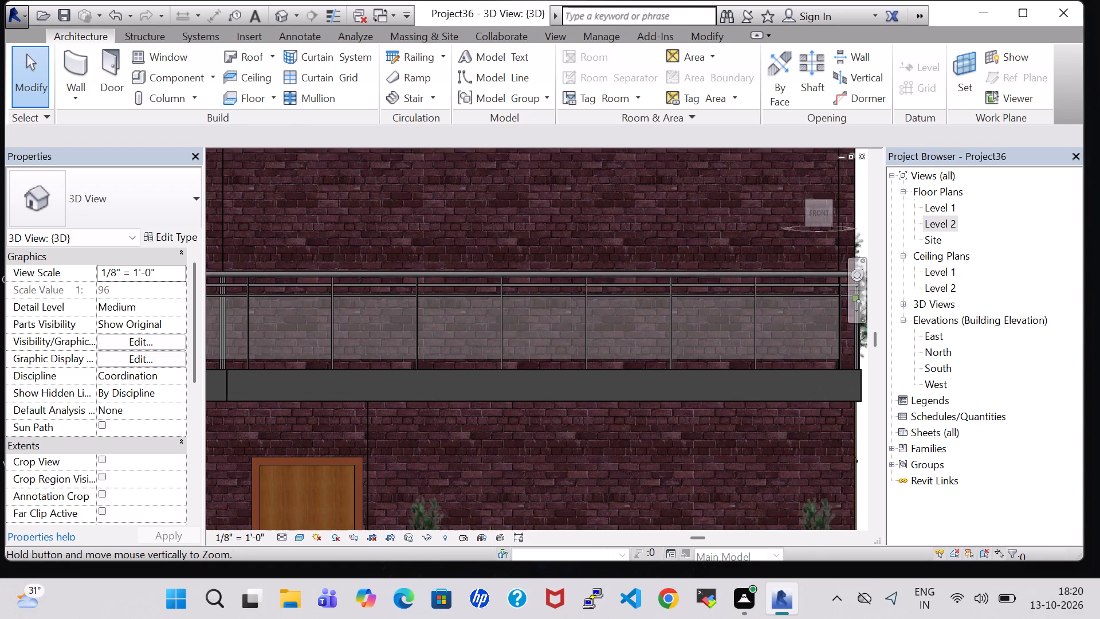
scroll(729, 359, down, 4)
scroll(810, 325, down, 2)
shift+middle_drag(817, 371, 813, 461)
middle_drag(815, 460, 796, 275)
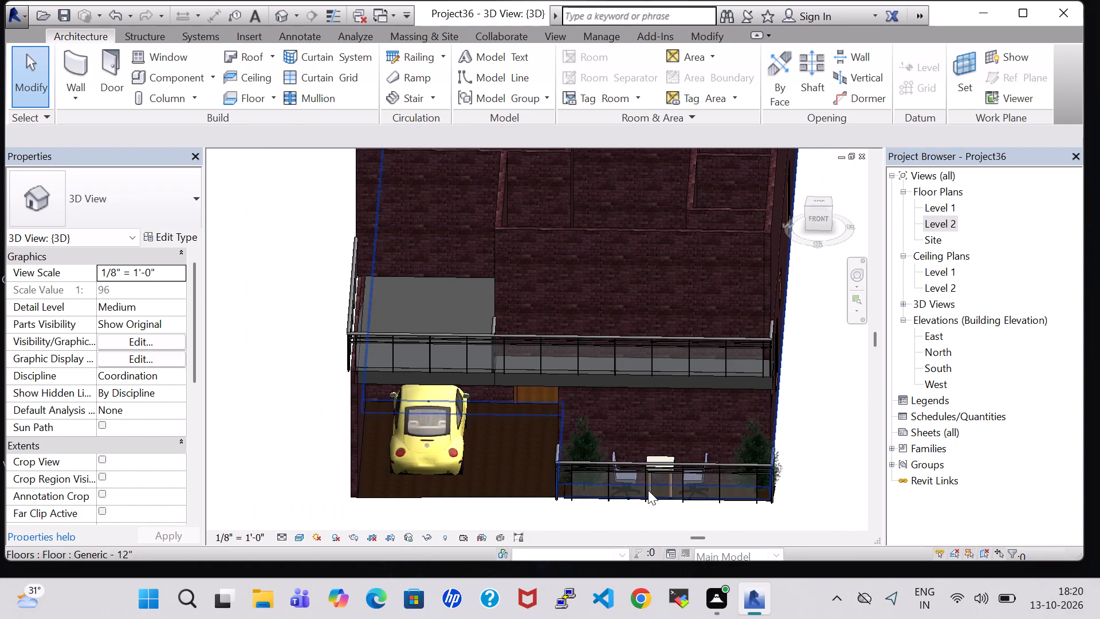
click(613, 459)
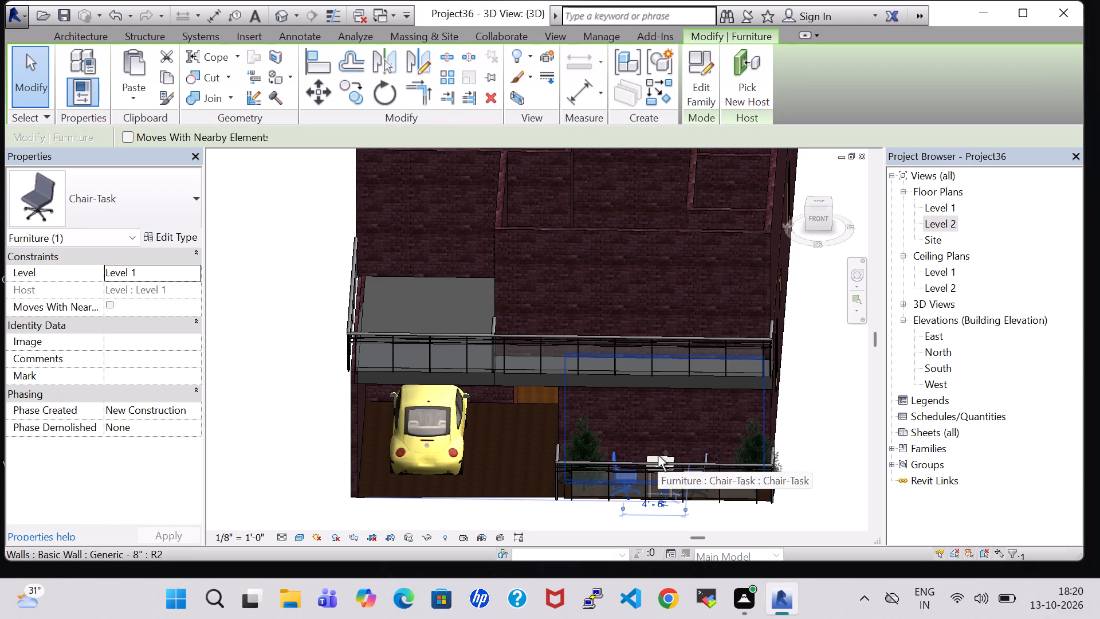
Copy the ground-floor terrace's end table and two task chairs and paste them aligned to Level 2.
scroll(658, 453, up, 7)
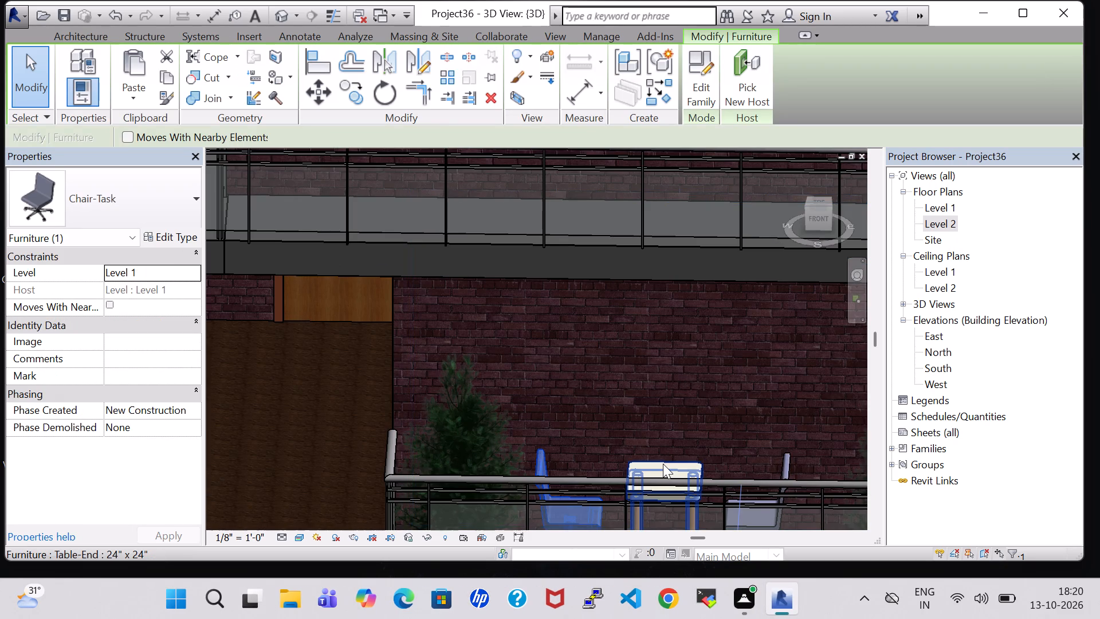
ctrl+click(663, 464)
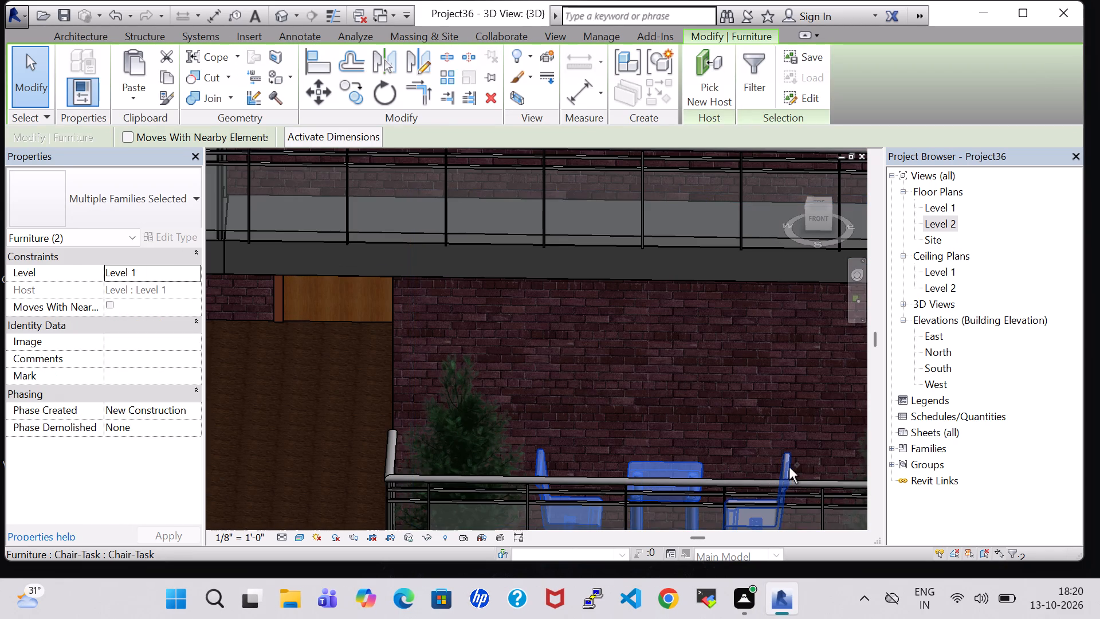
ctrl+click(789, 467)
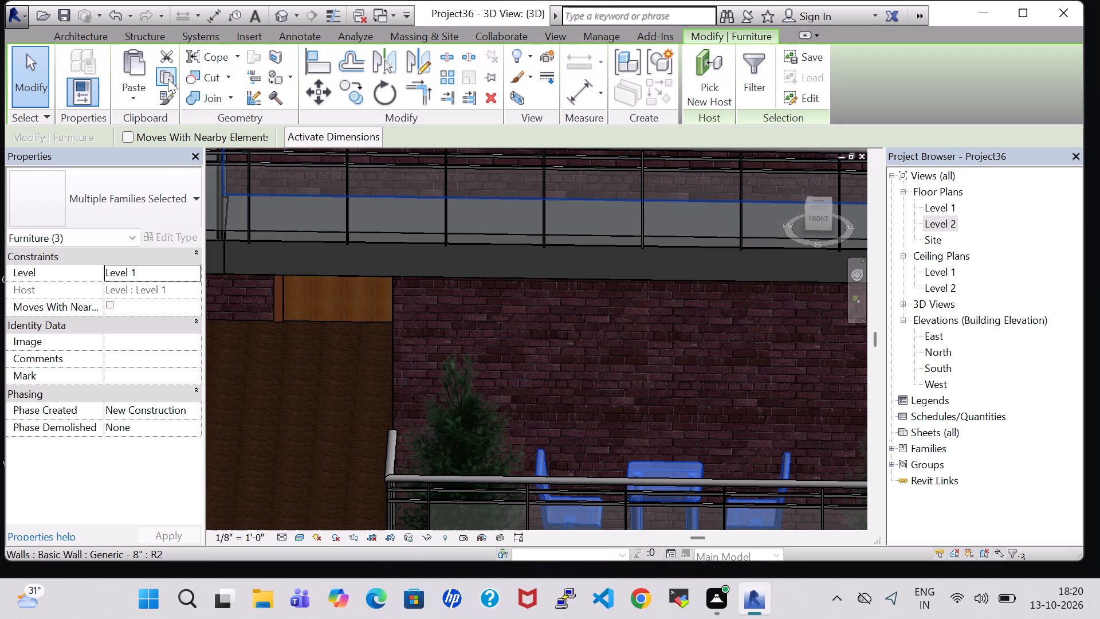
click(168, 79)
click(134, 98)
click(172, 153)
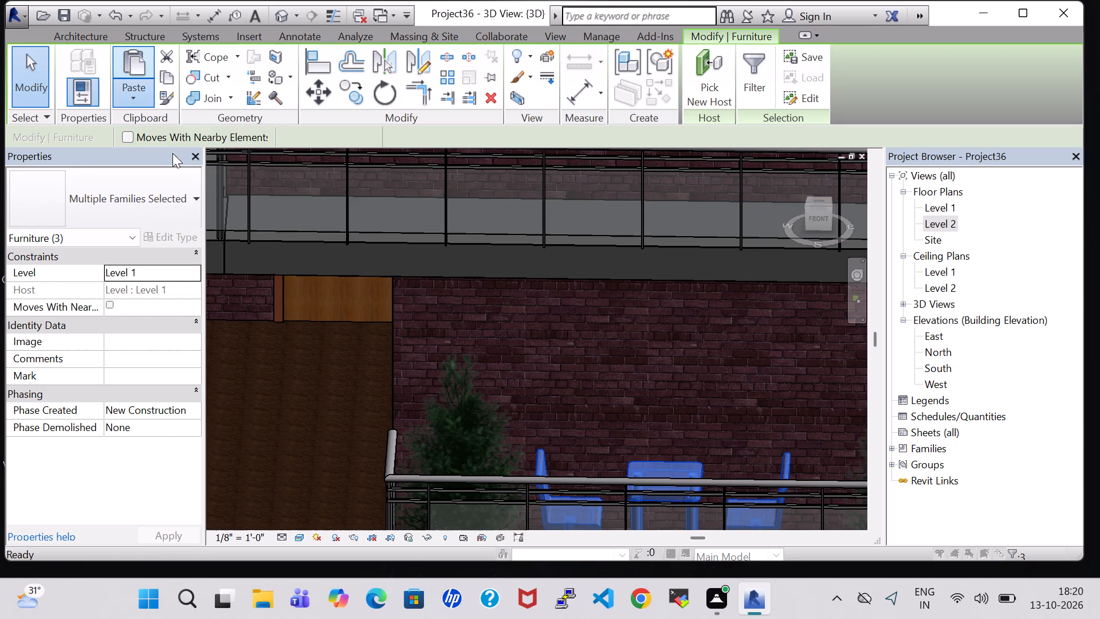
click(461, 192)
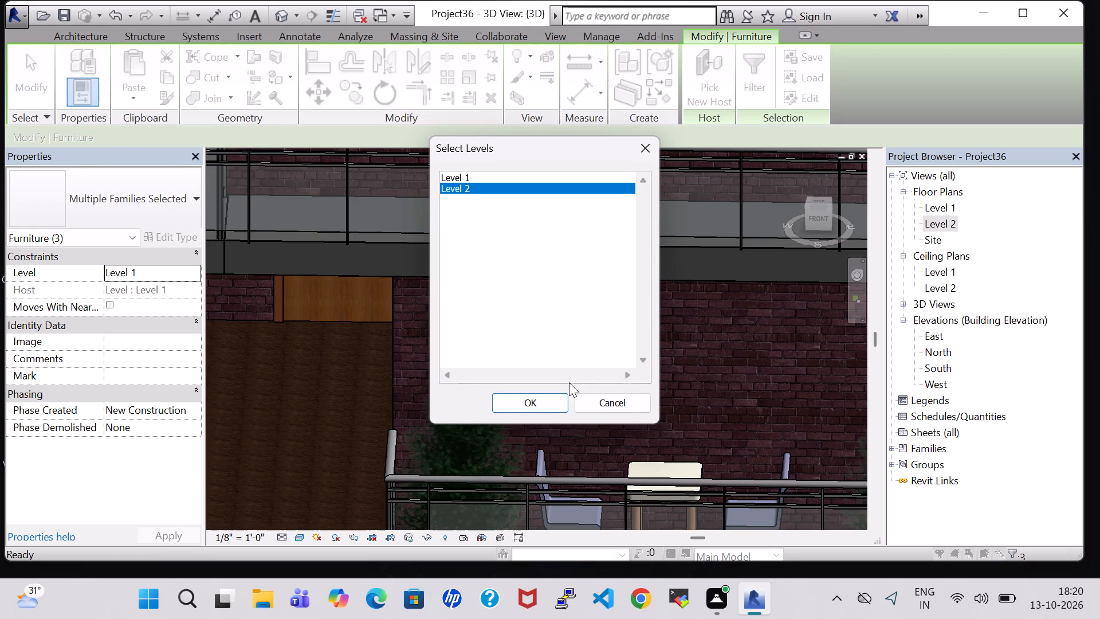
click(547, 396)
scroll(547, 396, down, 10)
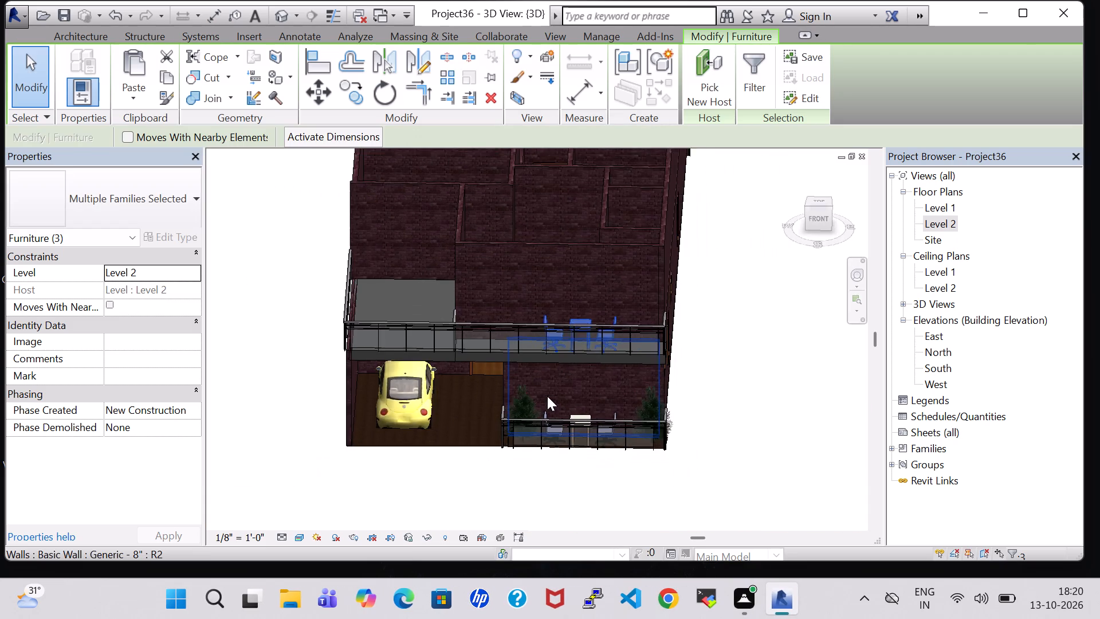
click(783, 396)
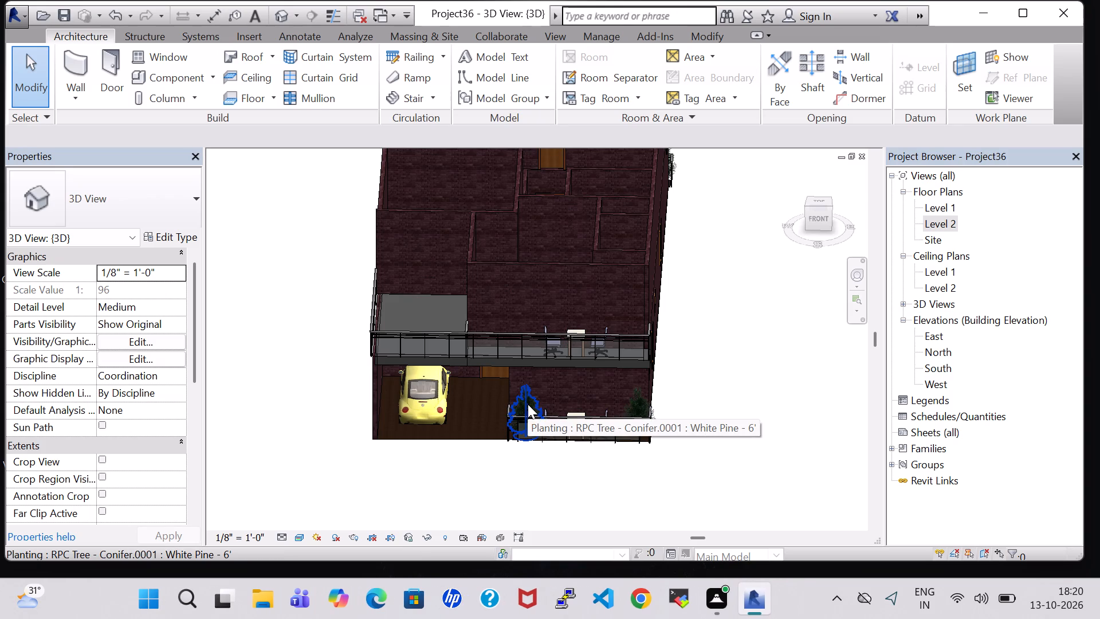
click(730, 328)
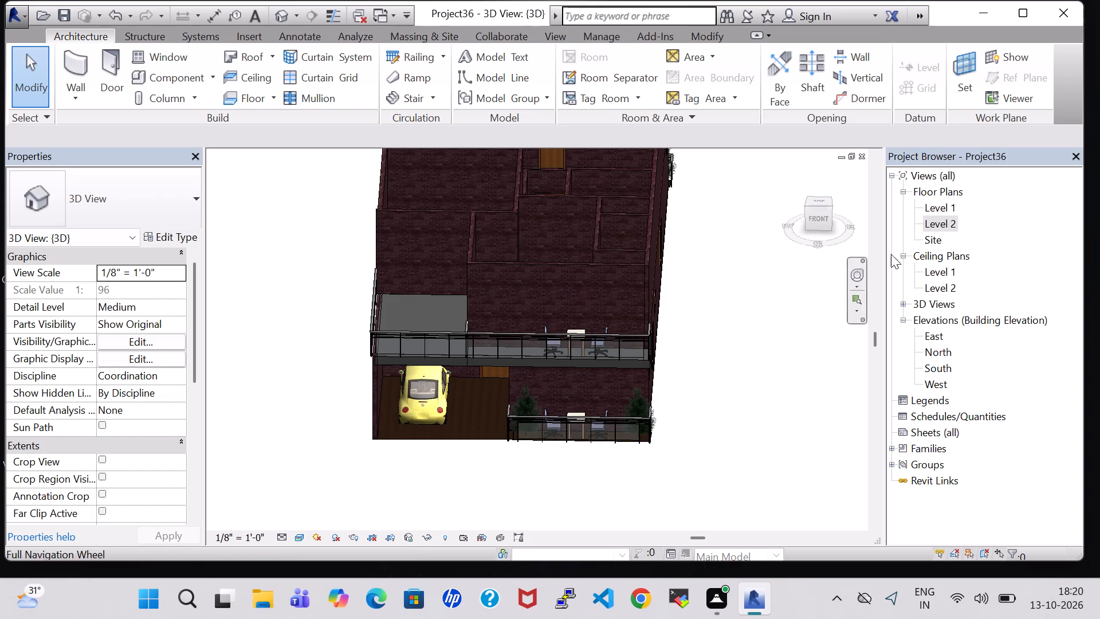
On the Level 2 floor plan, place a Single-Flush 30" x 80" door in the front wall, swinging onto the balcony.
double_click(941, 217)
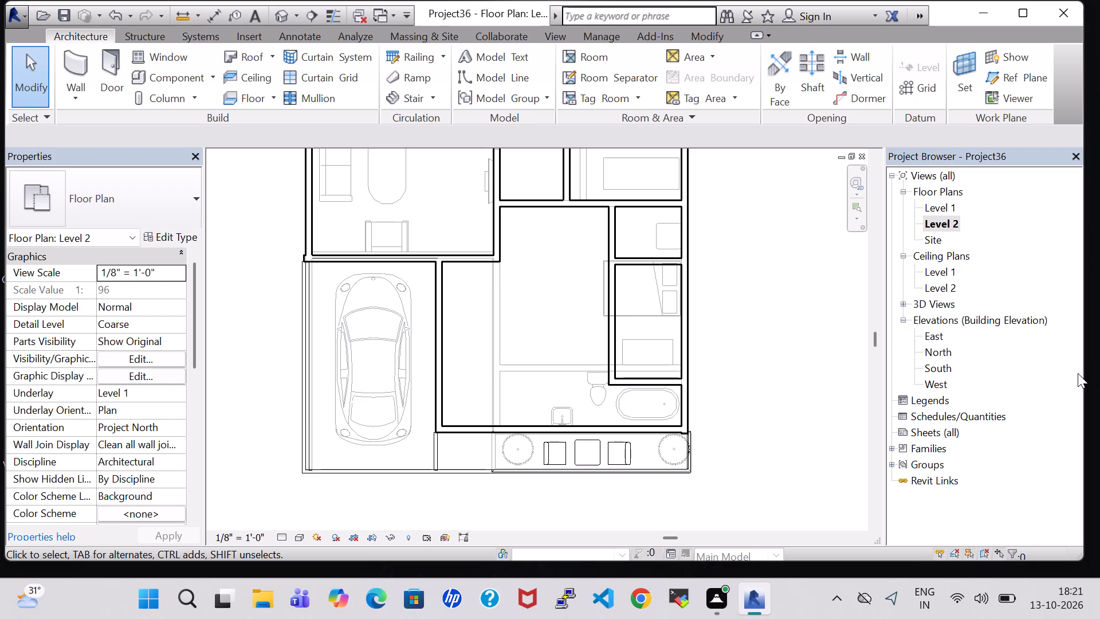
click(111, 86)
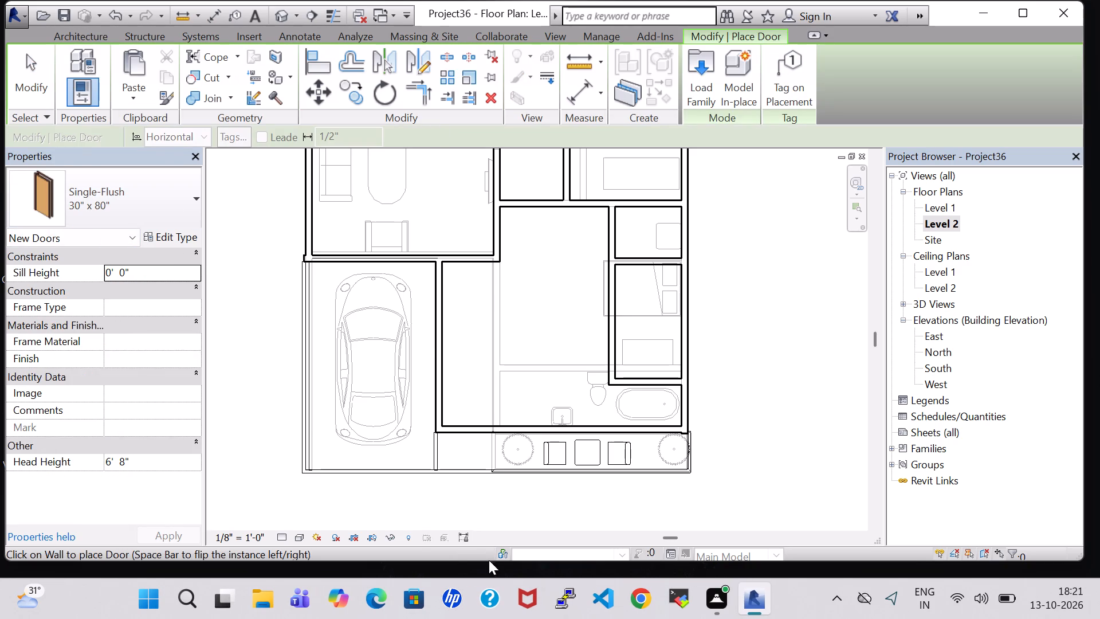
scroll(498, 431, up, 3)
click(502, 431)
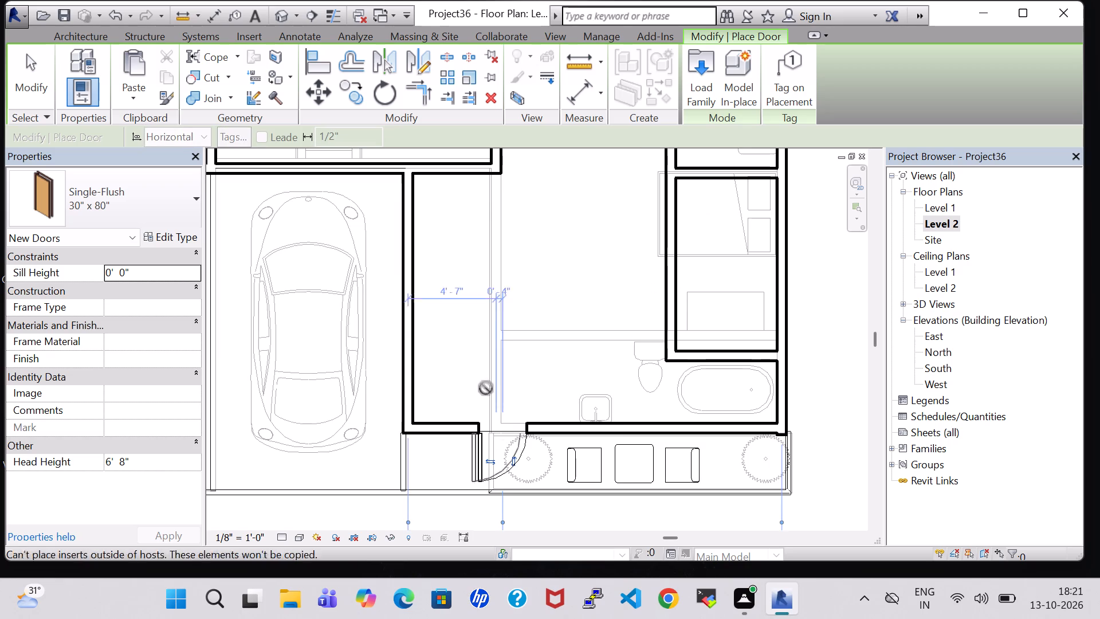
scroll(486, 387, down, 4)
key(Escape)
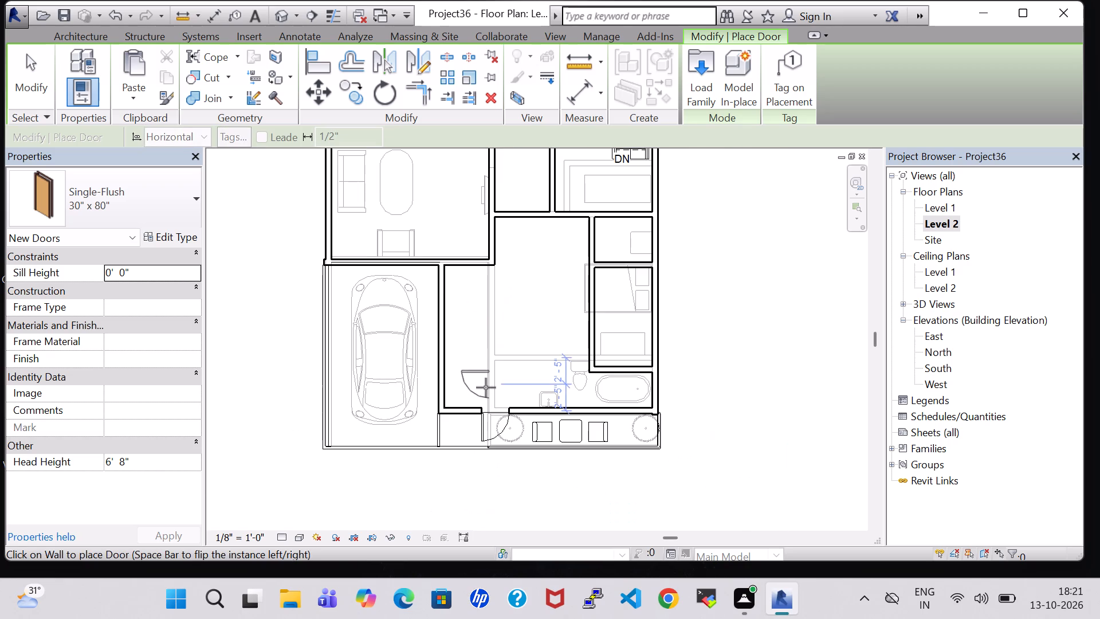
key(Escape)
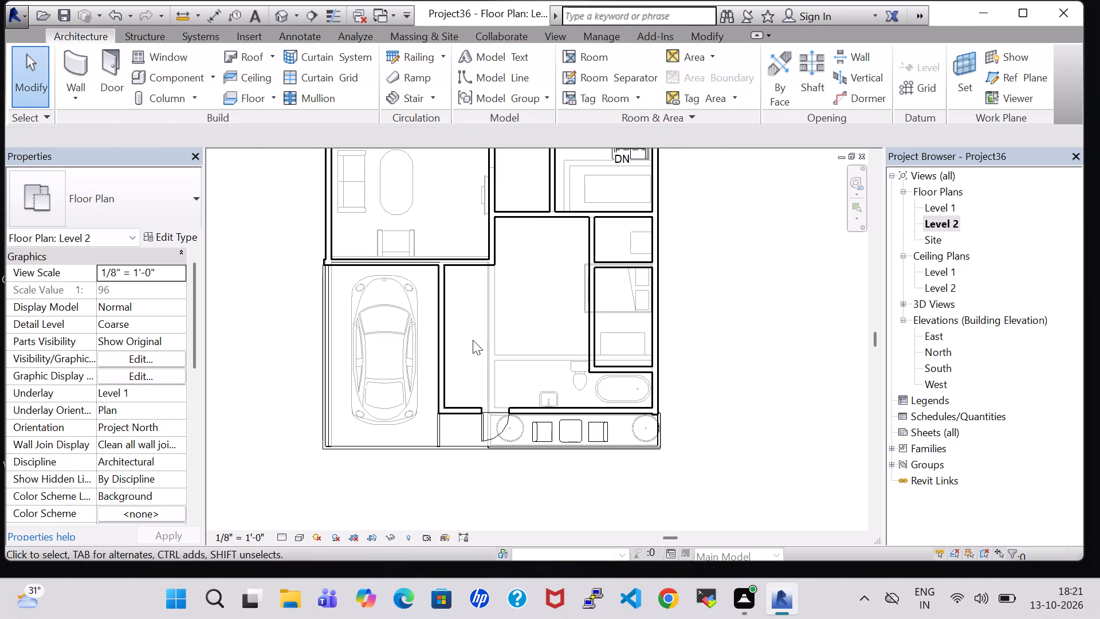
Place a Single-Flush 30" x 80" door in the wall between the two small stacked side rooms, about 1'-9" from their inner wall.
click(106, 95)
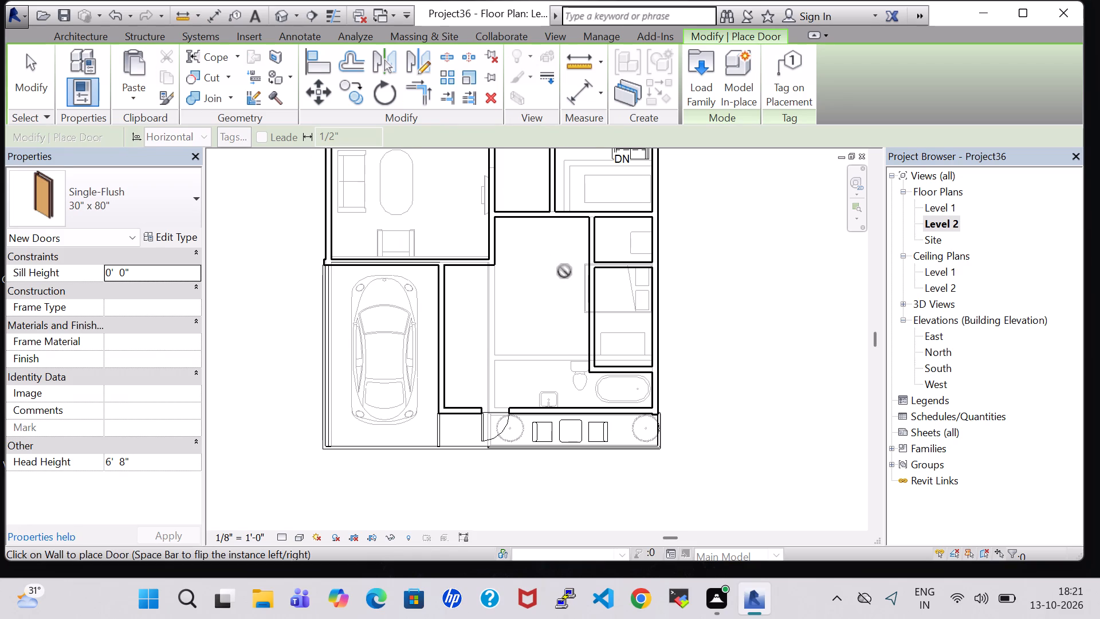
scroll(610, 271, up, 1)
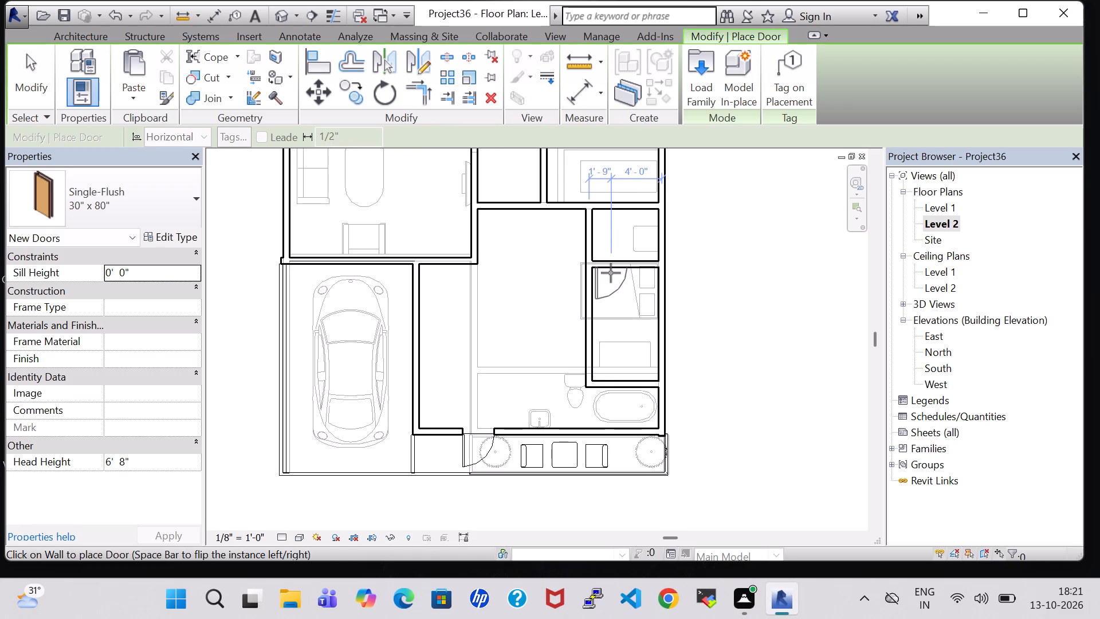
click(611, 273)
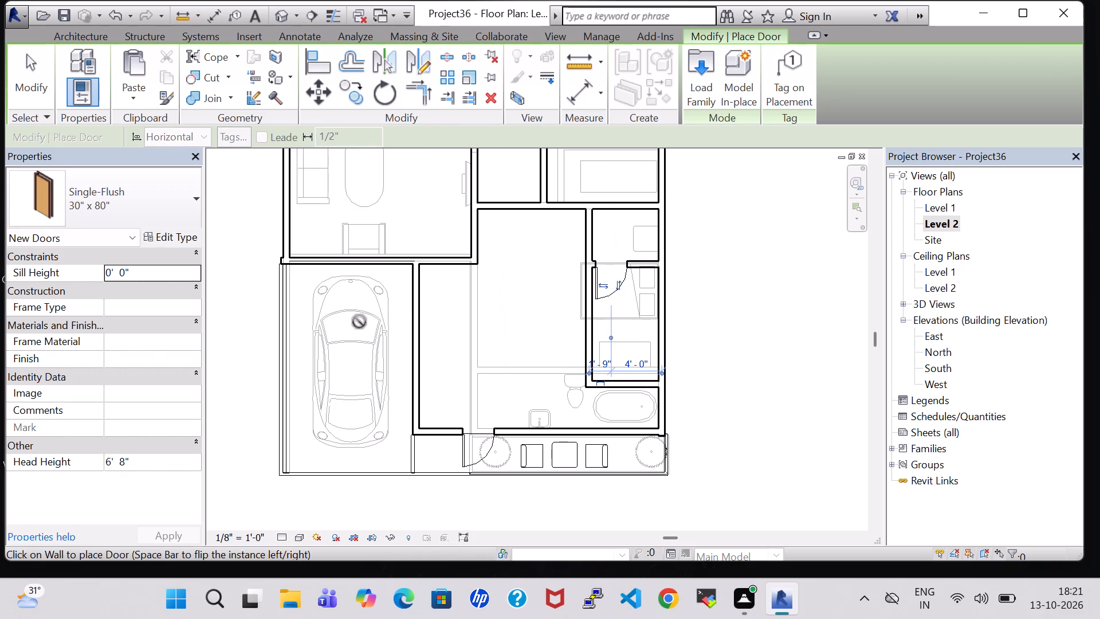
key(Escape)
key(Escape)
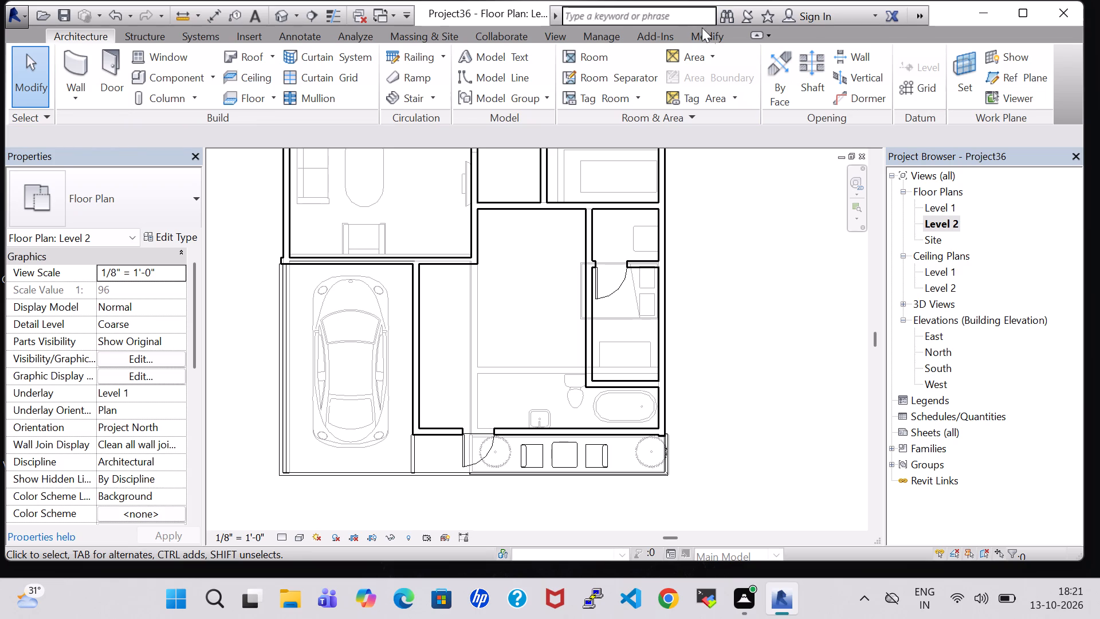
Split the small upper side room's inner wall at two points and delete the segment between them, leaving an opening about 2'-9" wide.
click(706, 35)
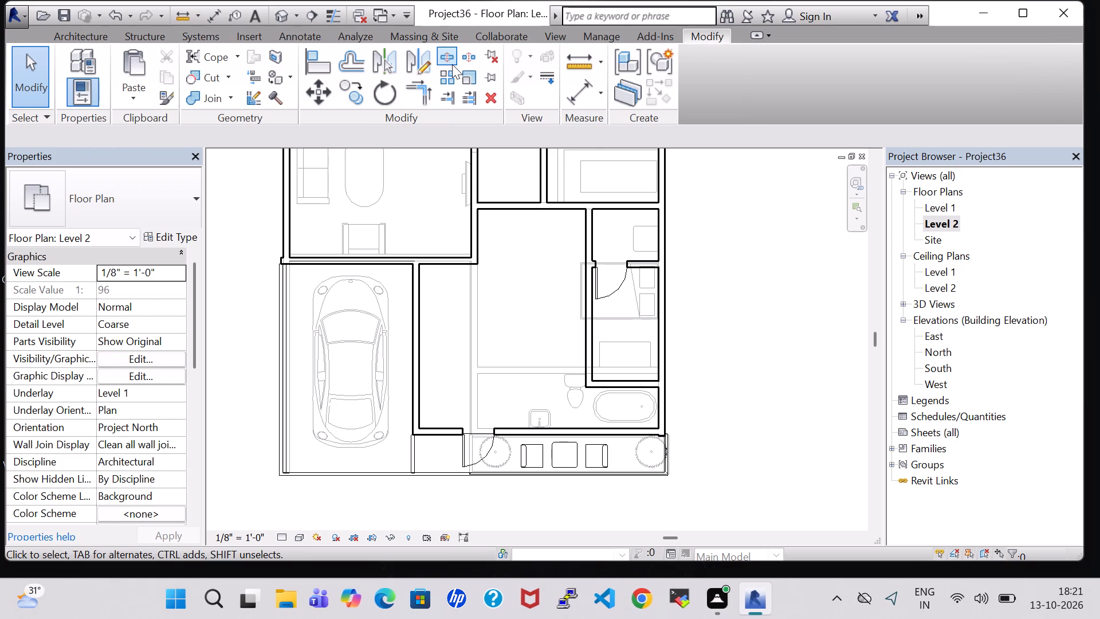
click(437, 58)
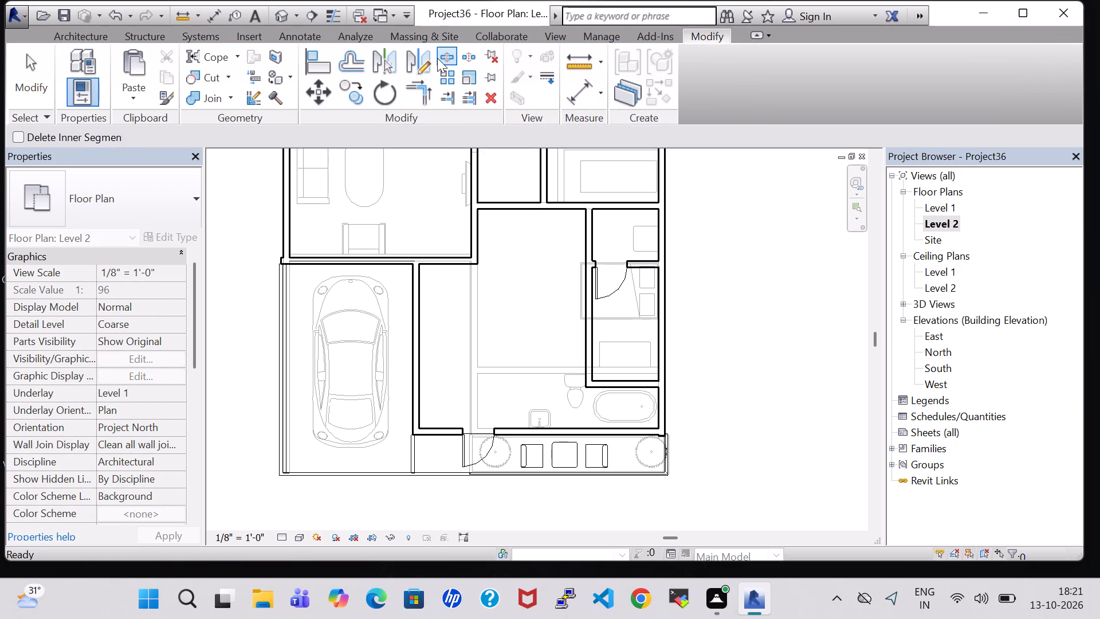
click(592, 222)
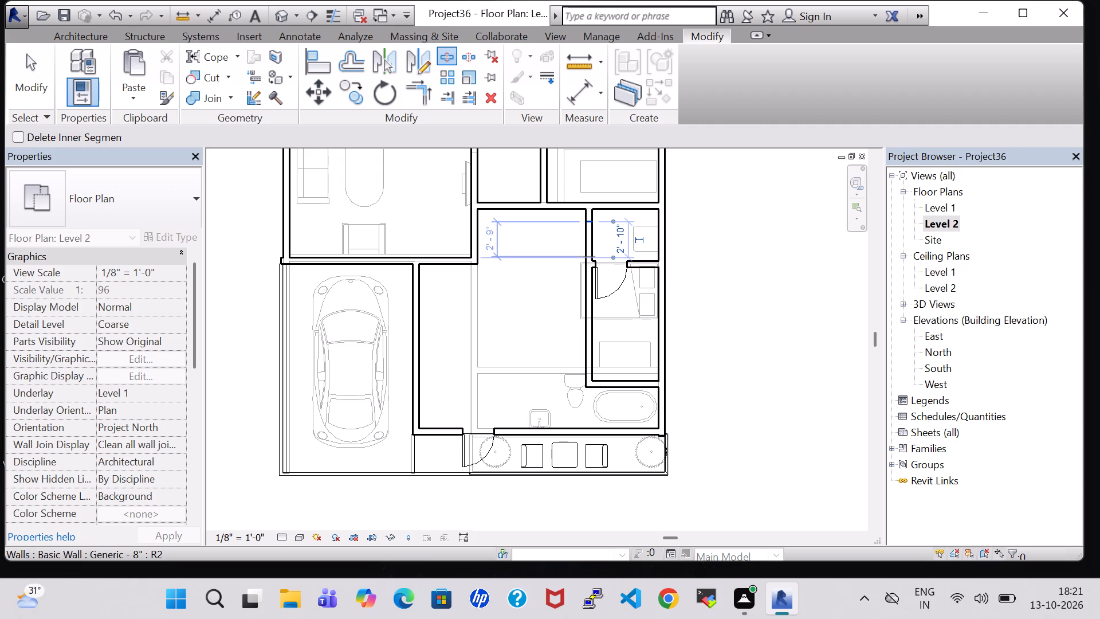
click(591, 257)
key(Escape)
key(Escape)
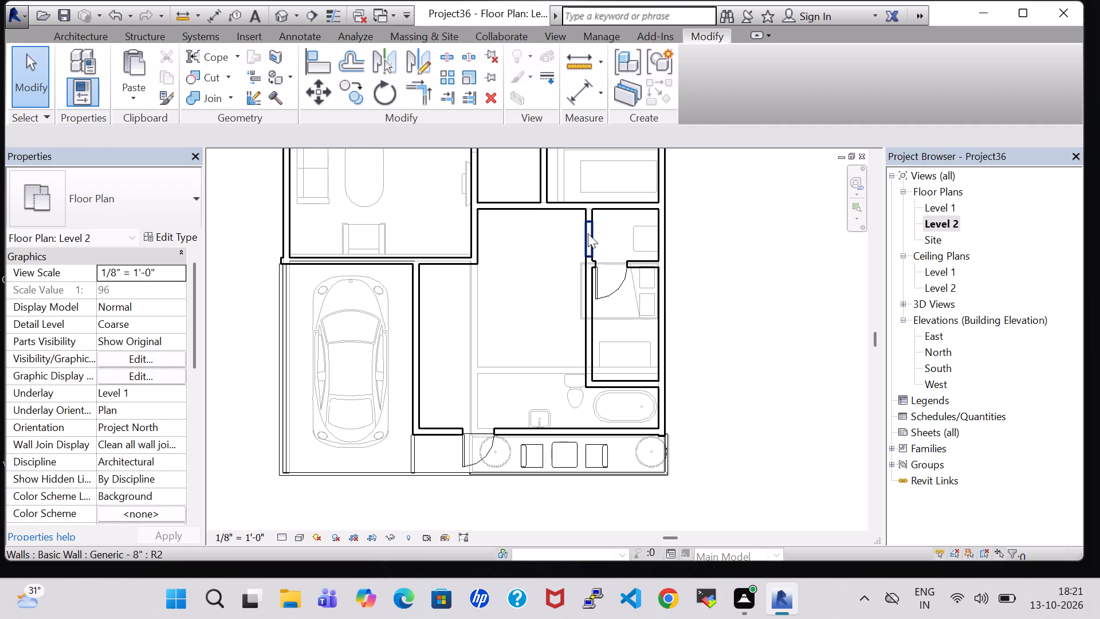
click(588, 233)
key(Delete)
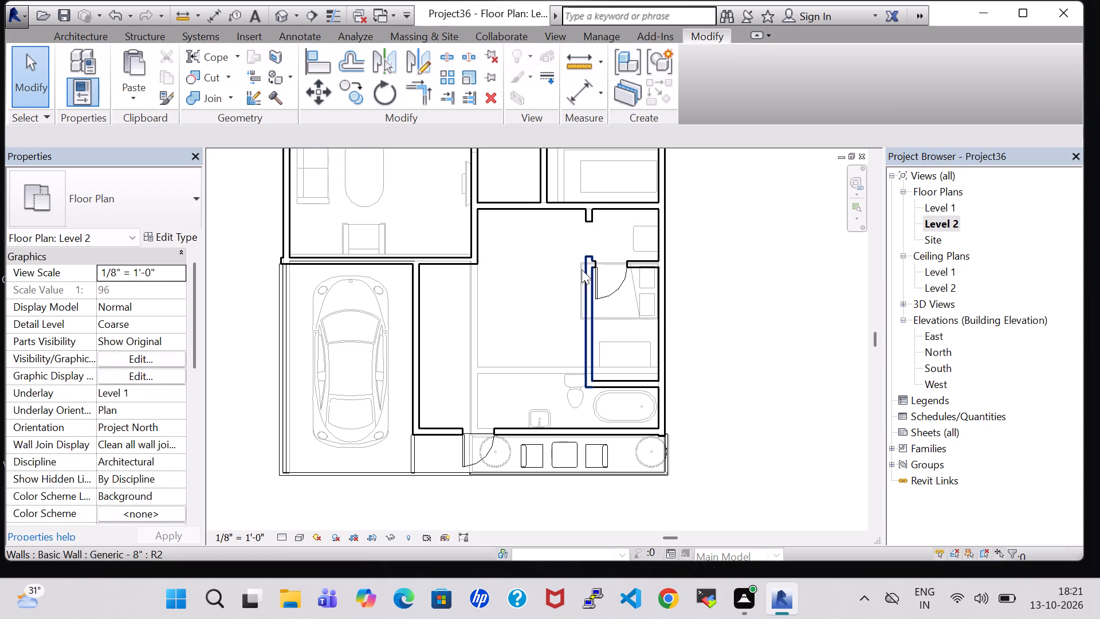
click(516, 273)
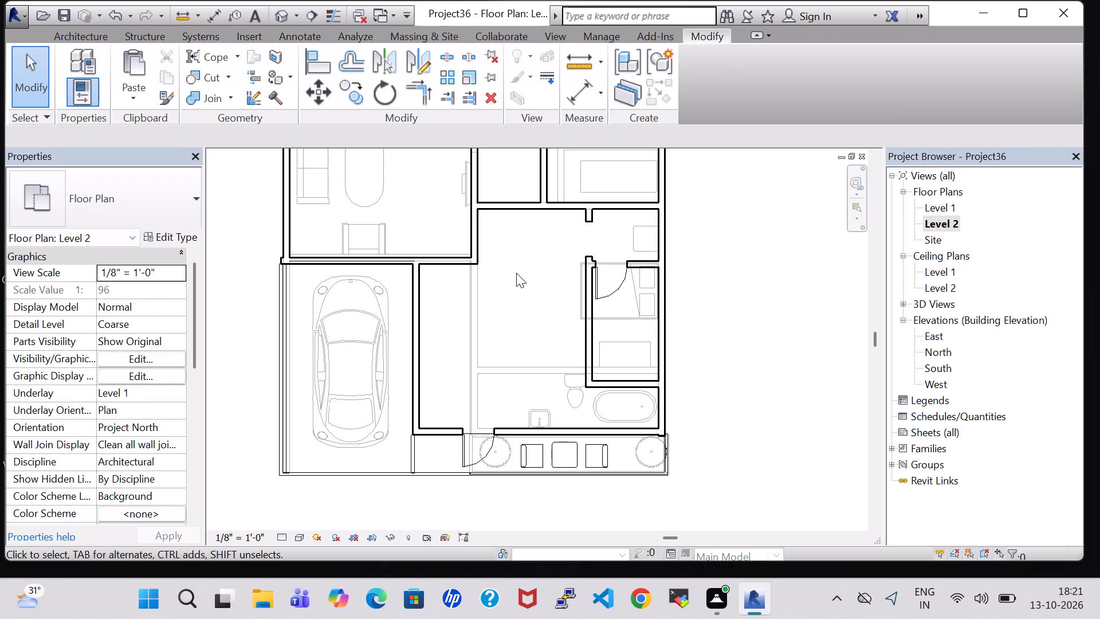
Place a Single-Flush 30" x 80" door in the central room's rear wall, centred about 2'-0" from the living room wall.
click(89, 31)
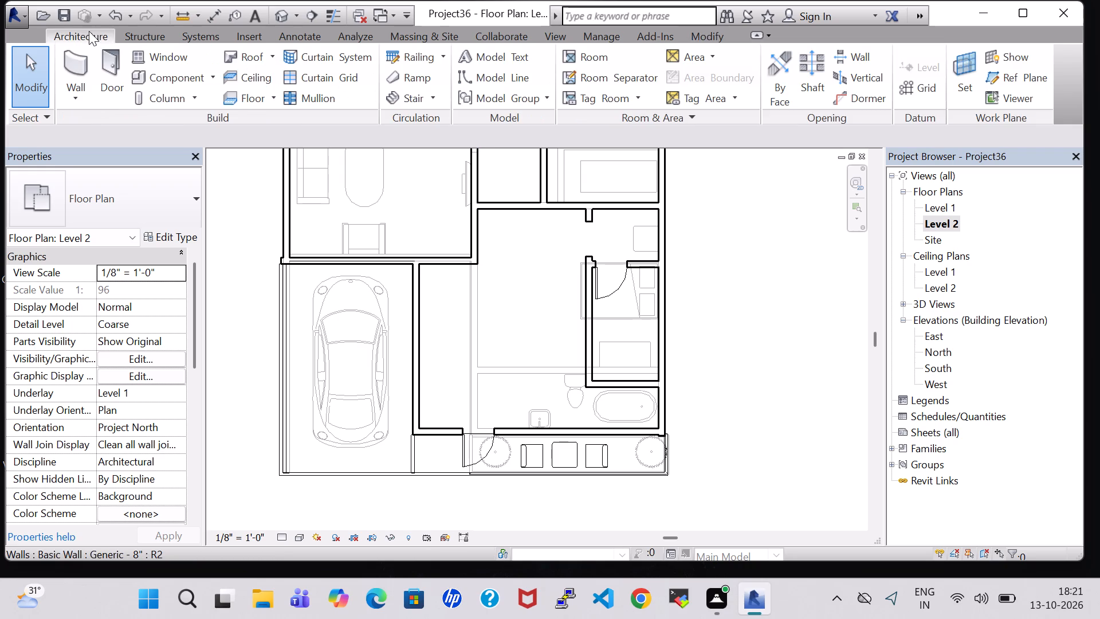
click(116, 53)
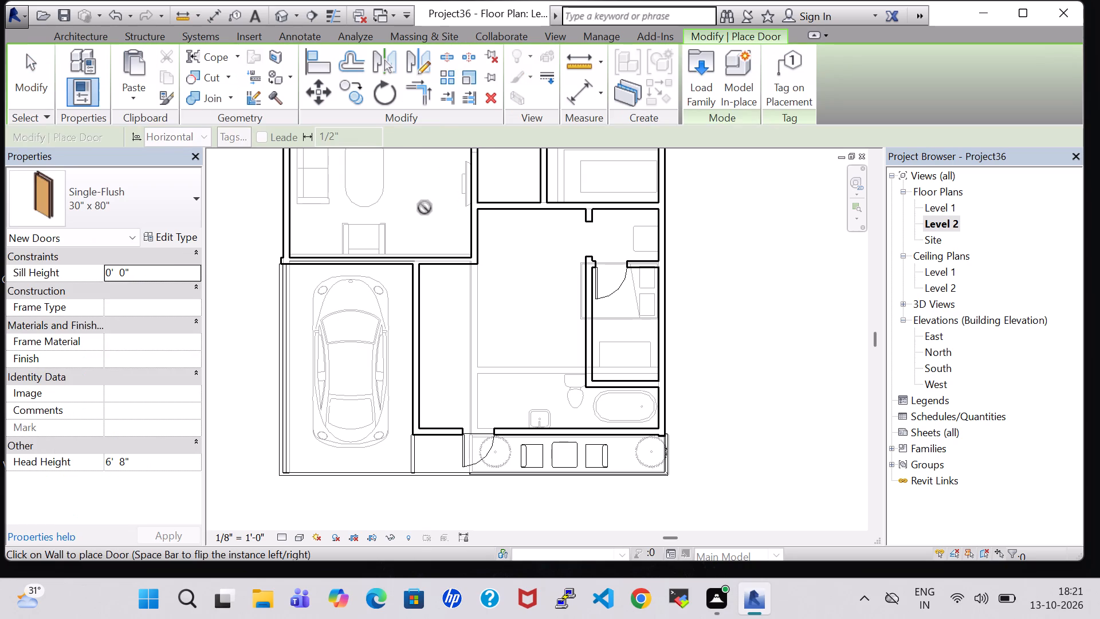
click(500, 210)
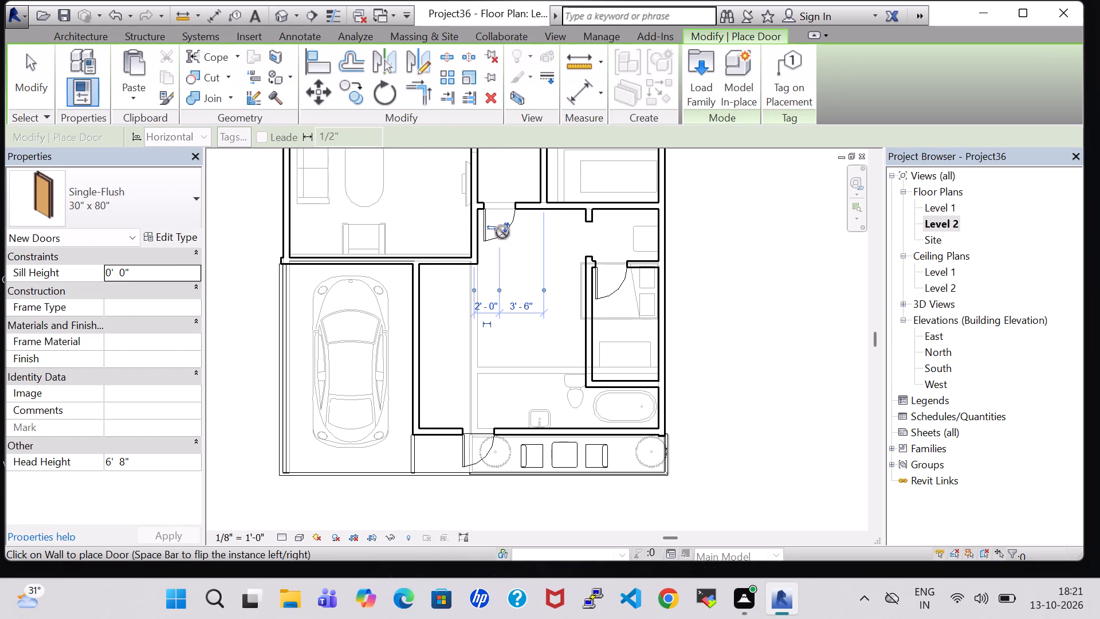
scroll(502, 236, down, 3)
key(Escape)
key(Escape)
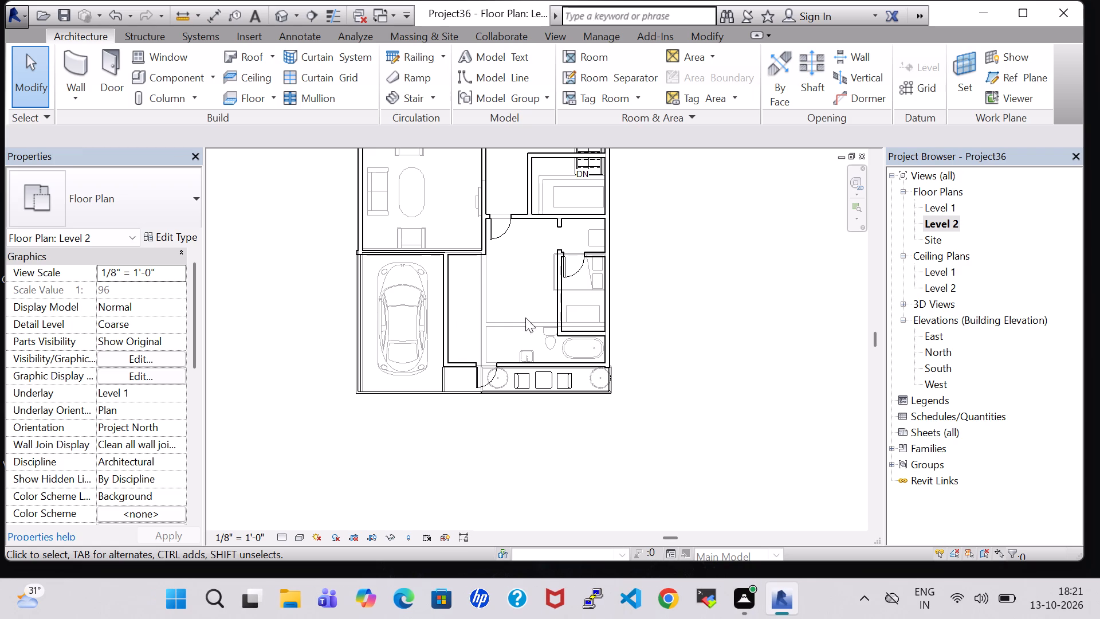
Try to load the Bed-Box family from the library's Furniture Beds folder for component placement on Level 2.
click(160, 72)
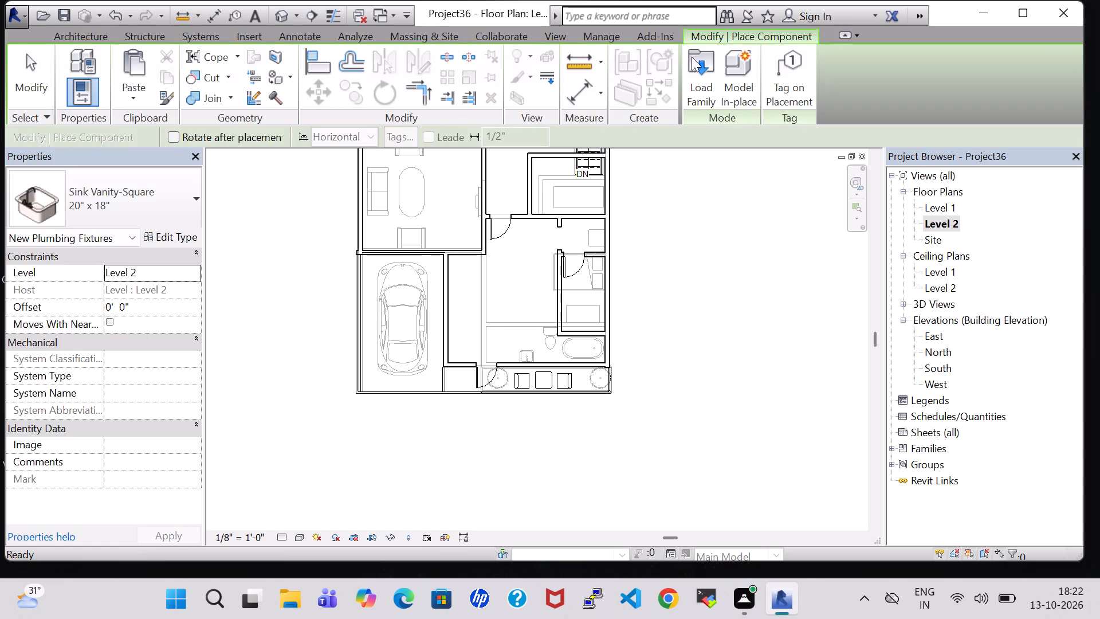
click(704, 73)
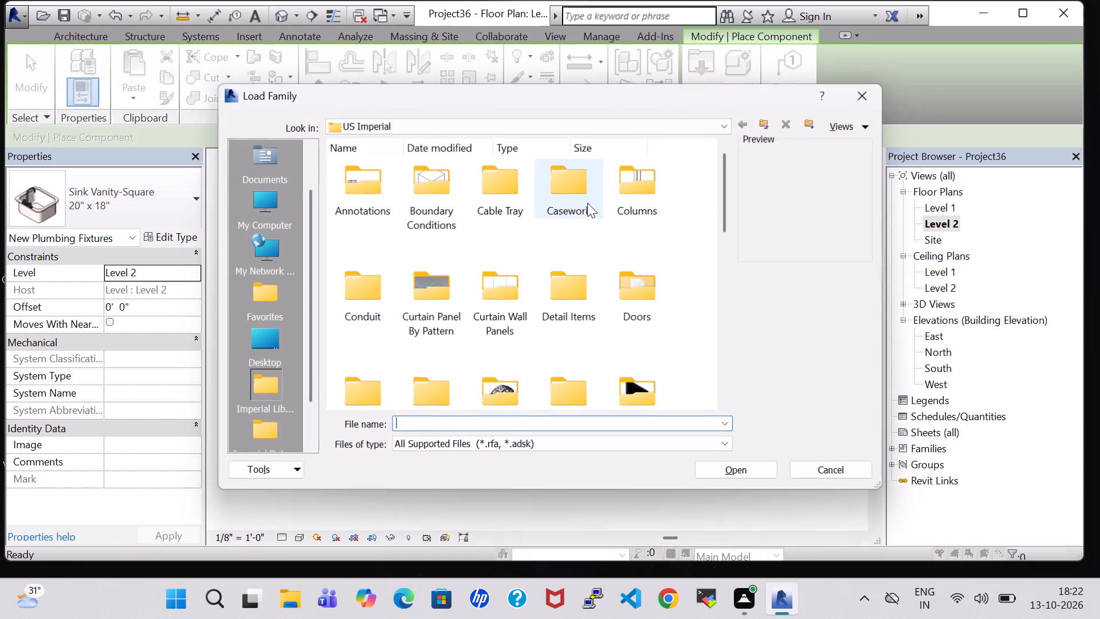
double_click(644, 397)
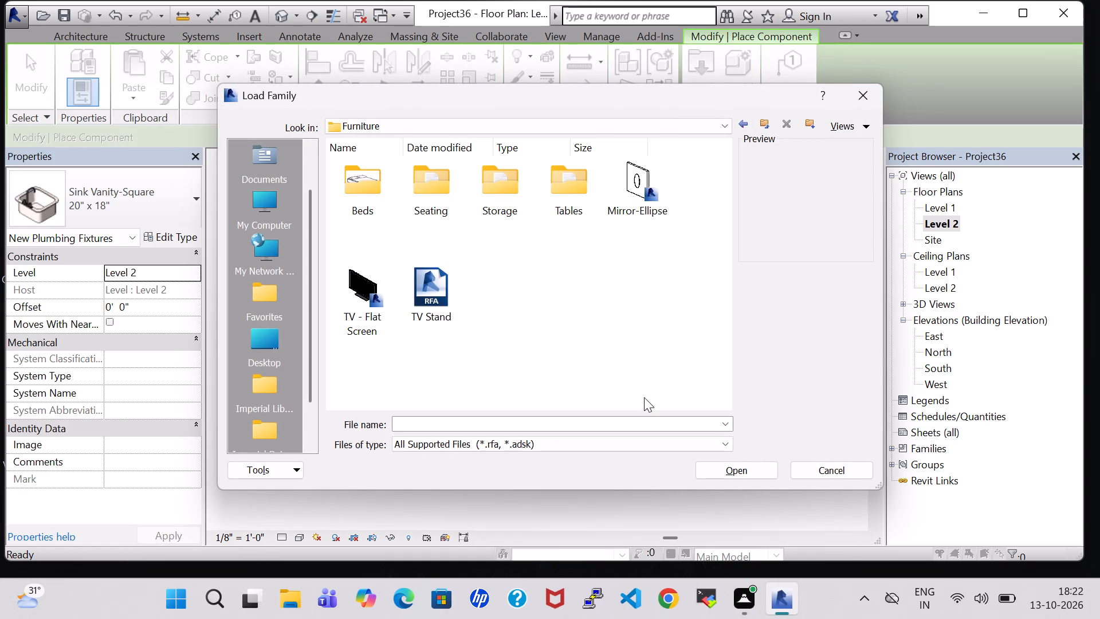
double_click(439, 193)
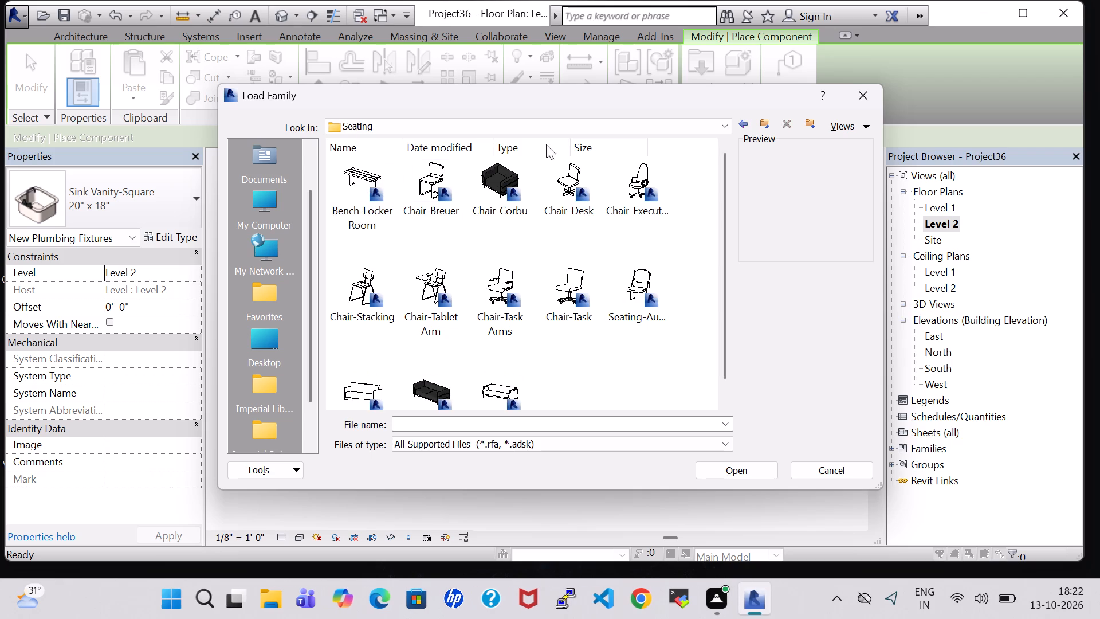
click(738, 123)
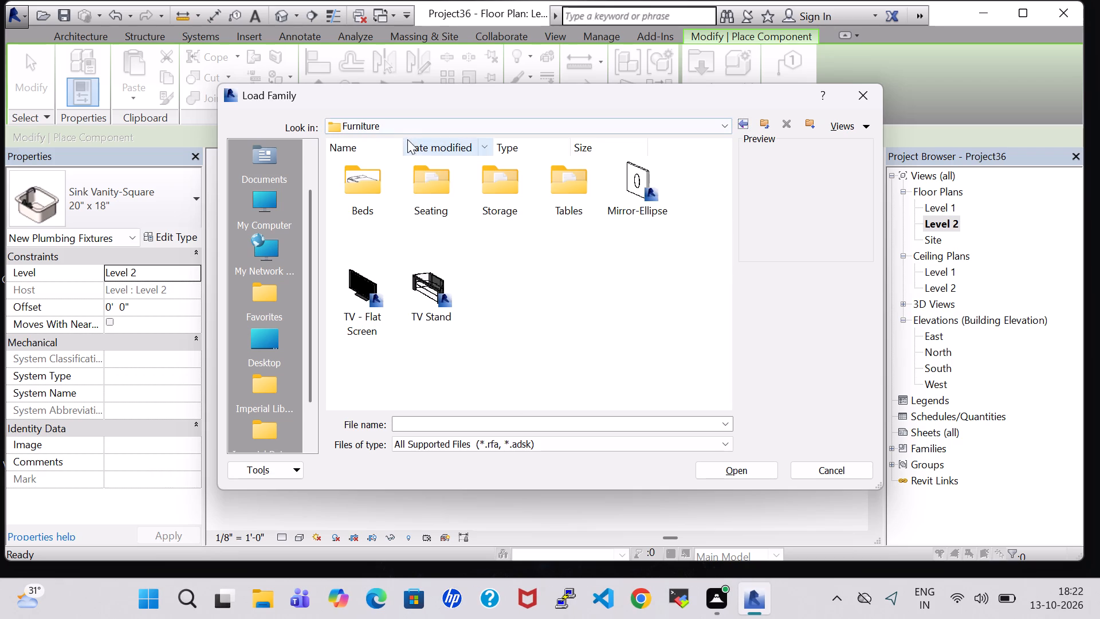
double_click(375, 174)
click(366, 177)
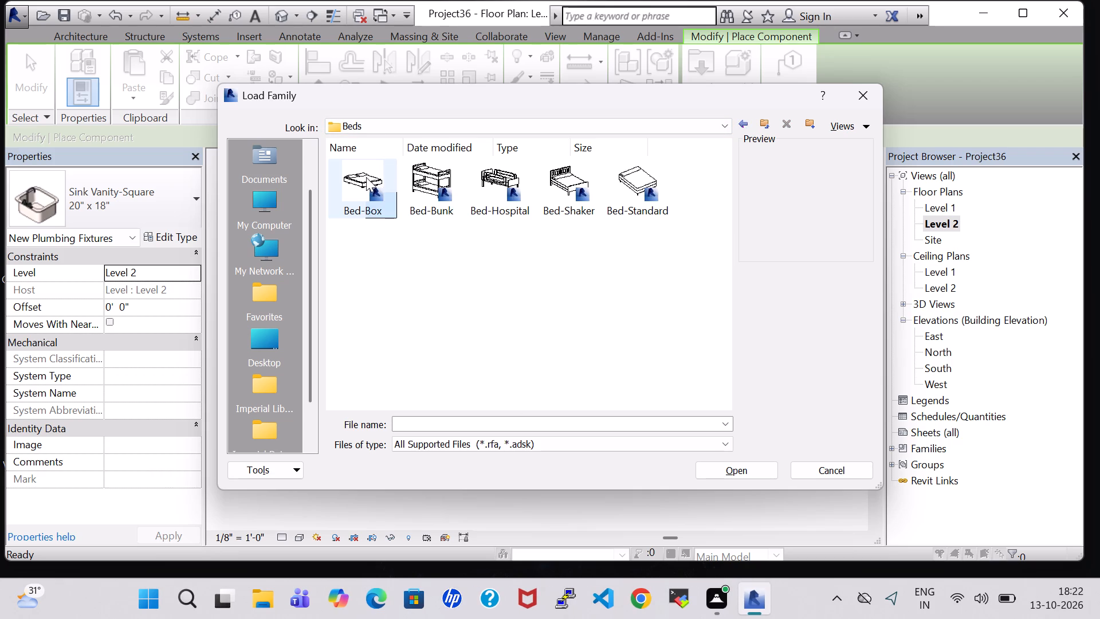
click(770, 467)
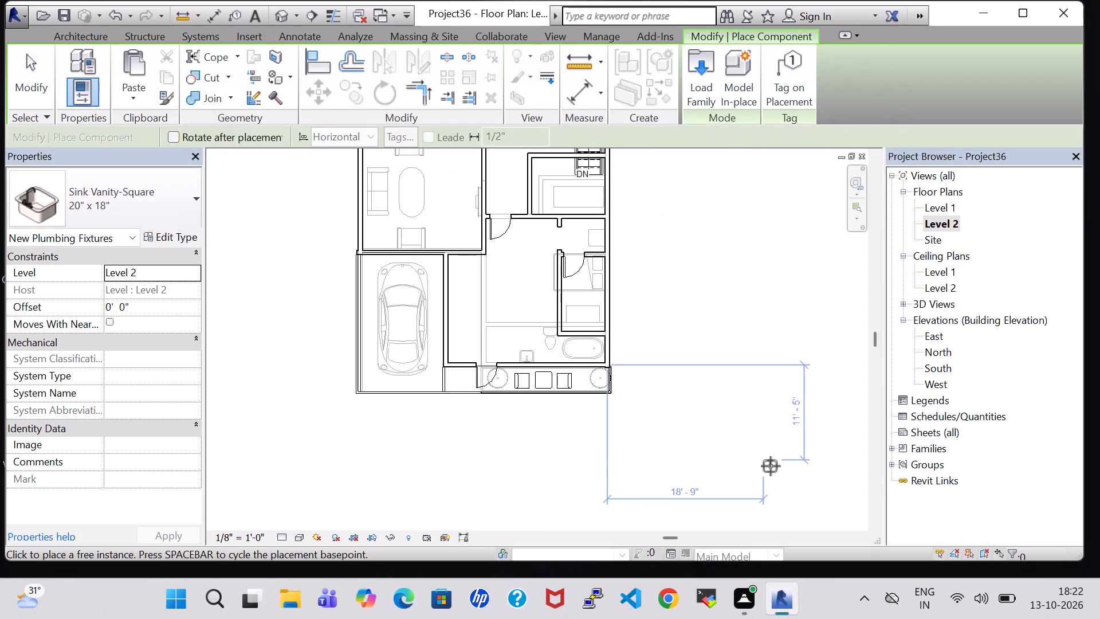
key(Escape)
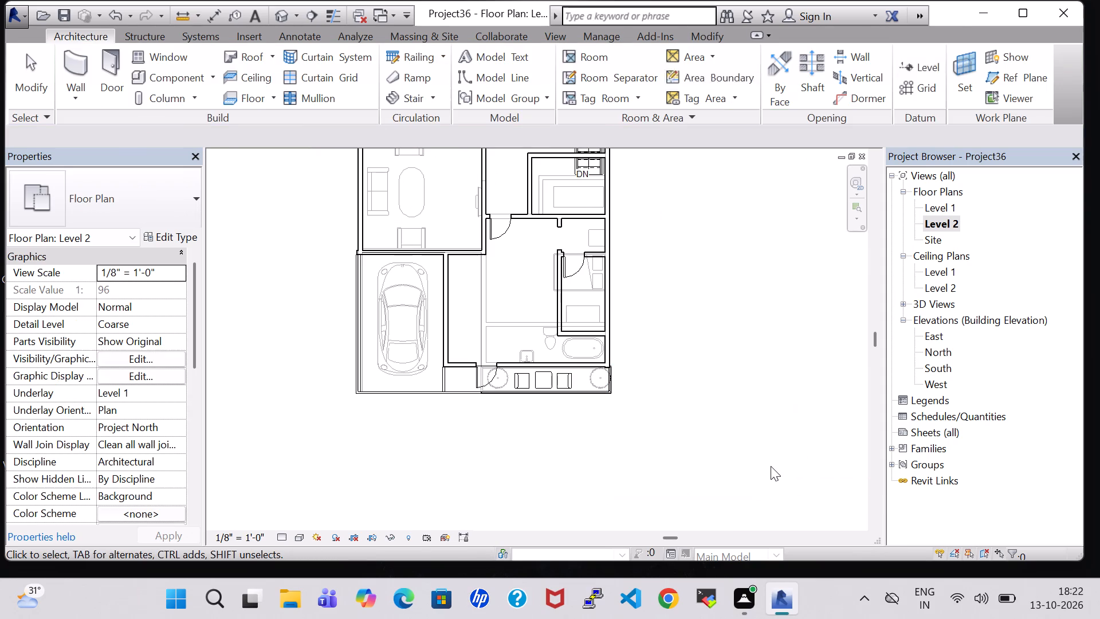
Copy the King 78" x 80" bed from the Level 1 rear bedroom and paste it aligned to Level 2.
double_click(941, 205)
scroll(416, 311, down, 2)
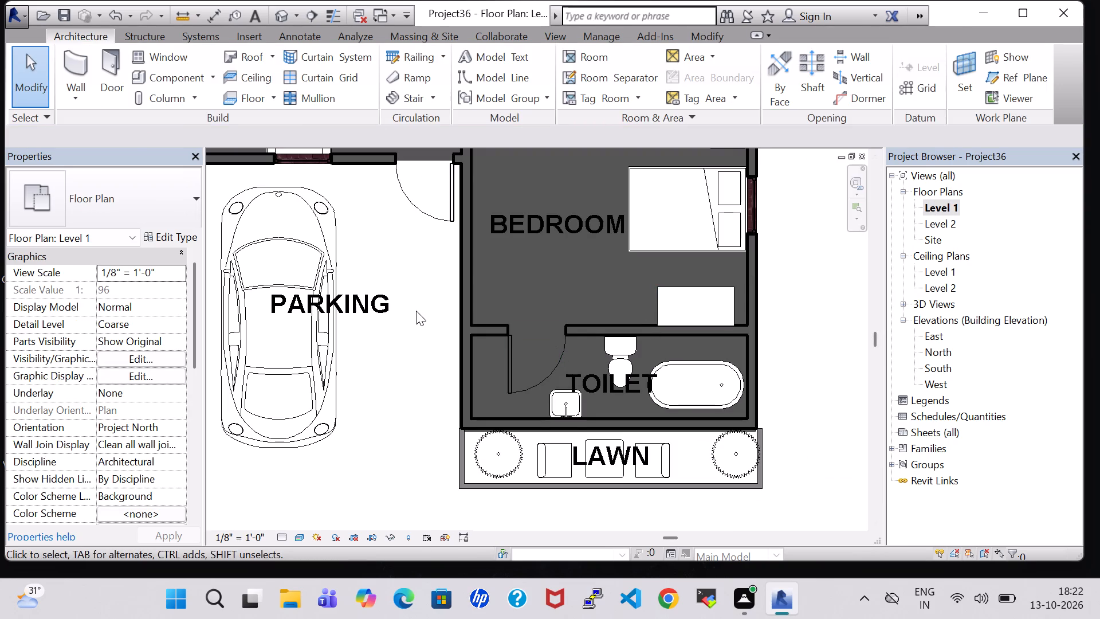
scroll(416, 311, down, 5)
middle_drag(380, 234, 390, 388)
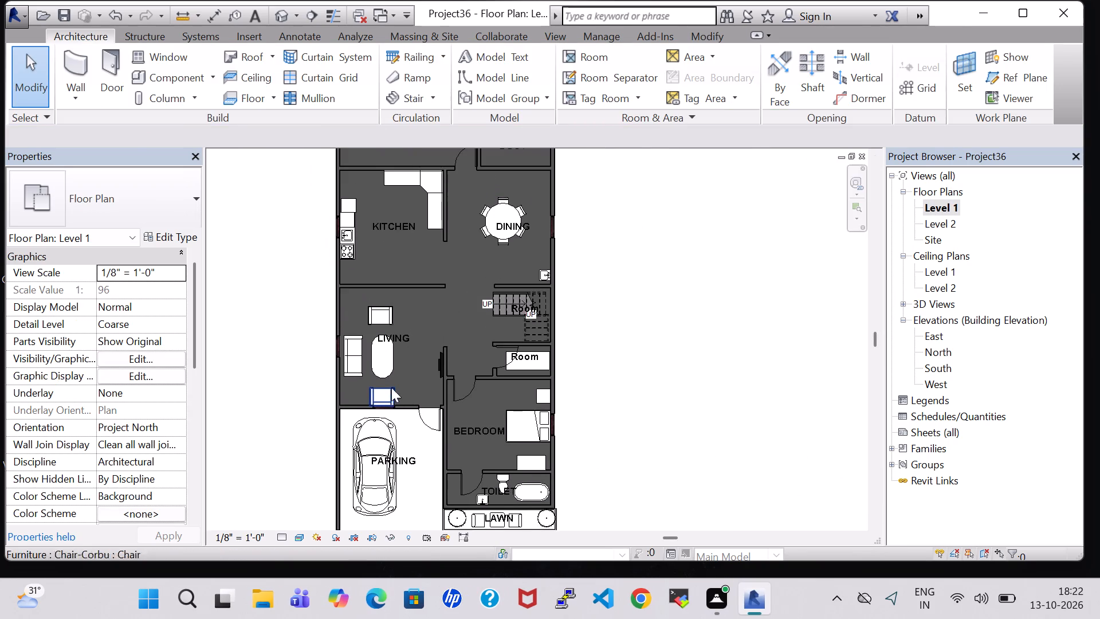
middle_drag(423, 238, 419, 362)
click(362, 240)
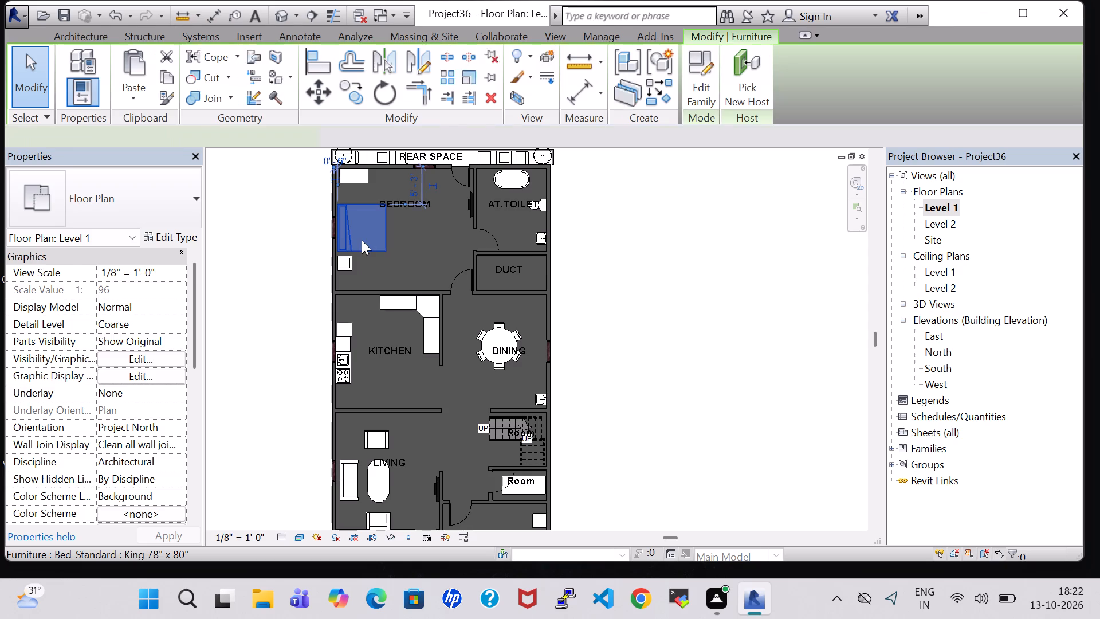
click(169, 75)
click(129, 92)
click(203, 170)
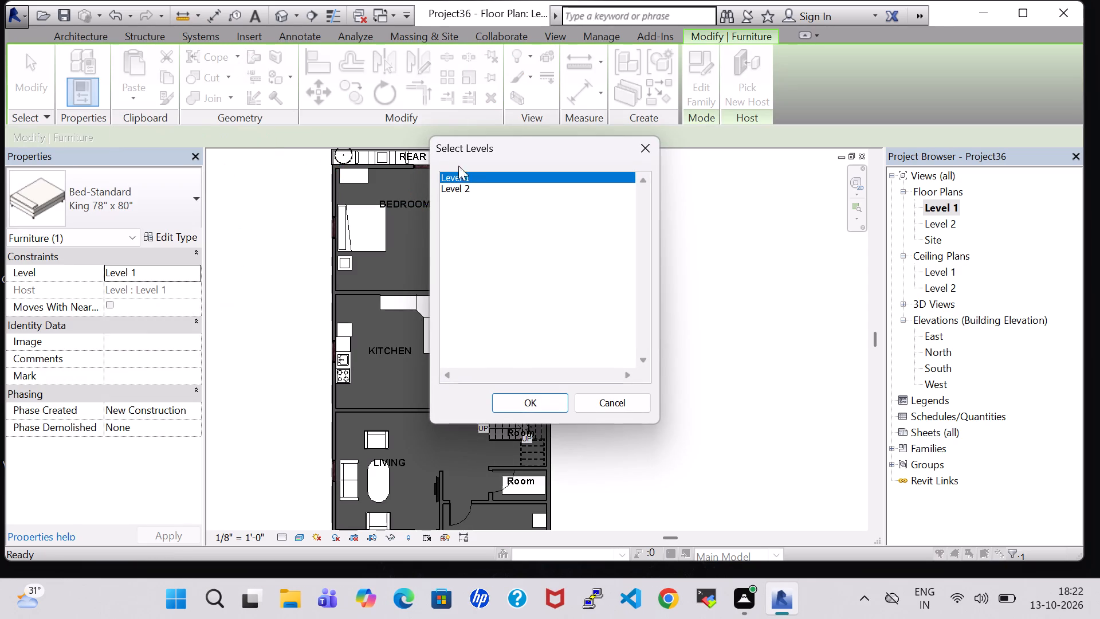
click(480, 187)
click(545, 399)
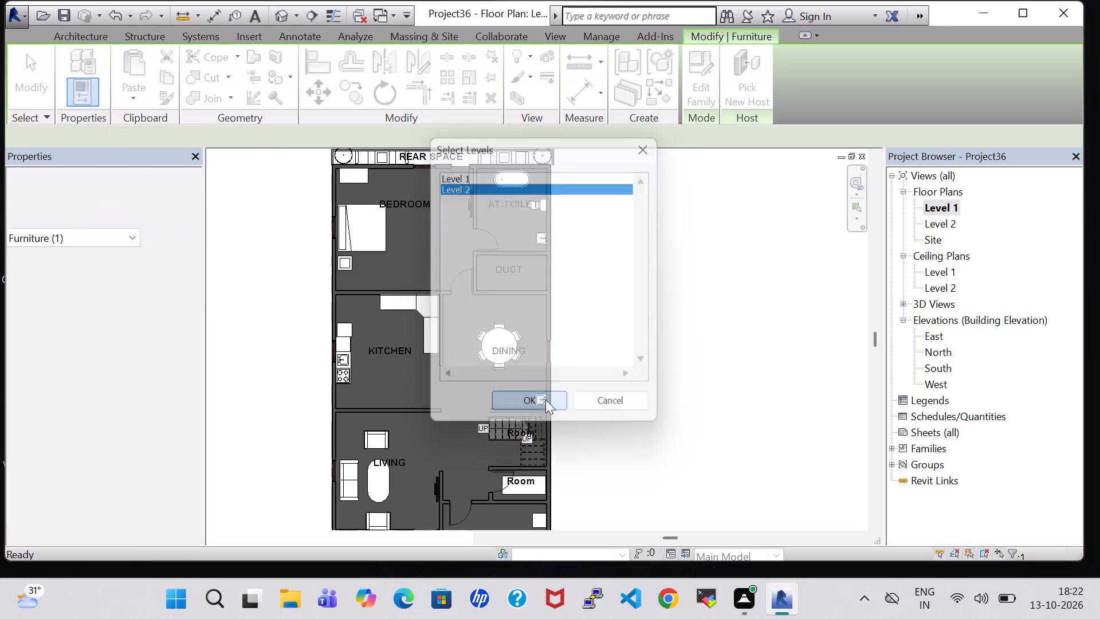
On the Level 2 plan, move the pasted king bed from the rear bedroom into the central room, near its front wall.
click(925, 228)
double_click(933, 227)
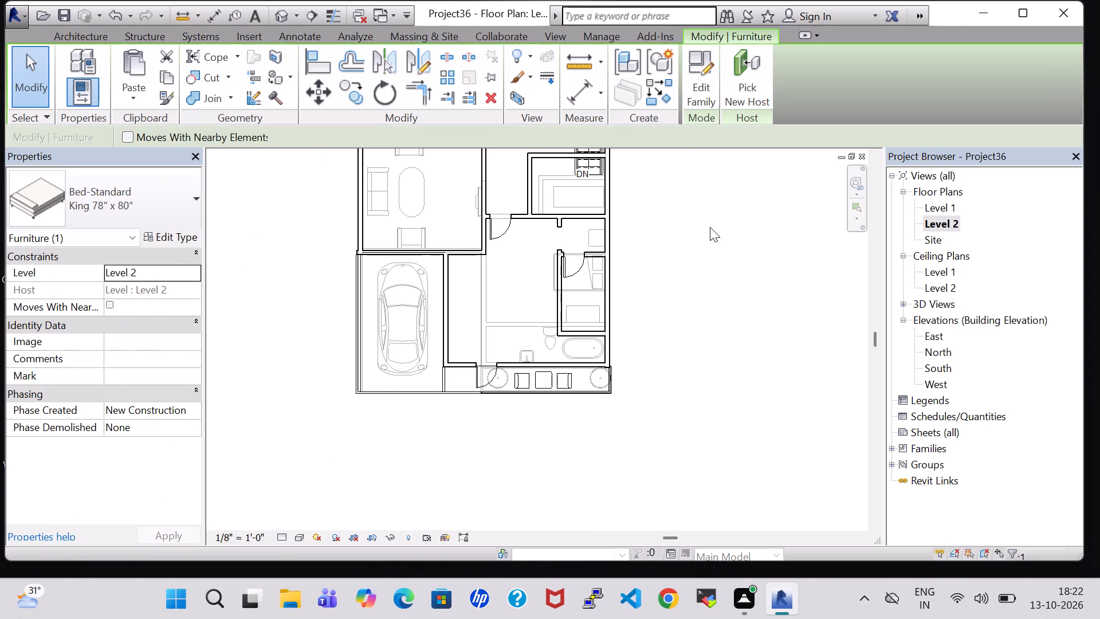
scroll(526, 209, down, 3)
middle_drag(697, 217, 653, 526)
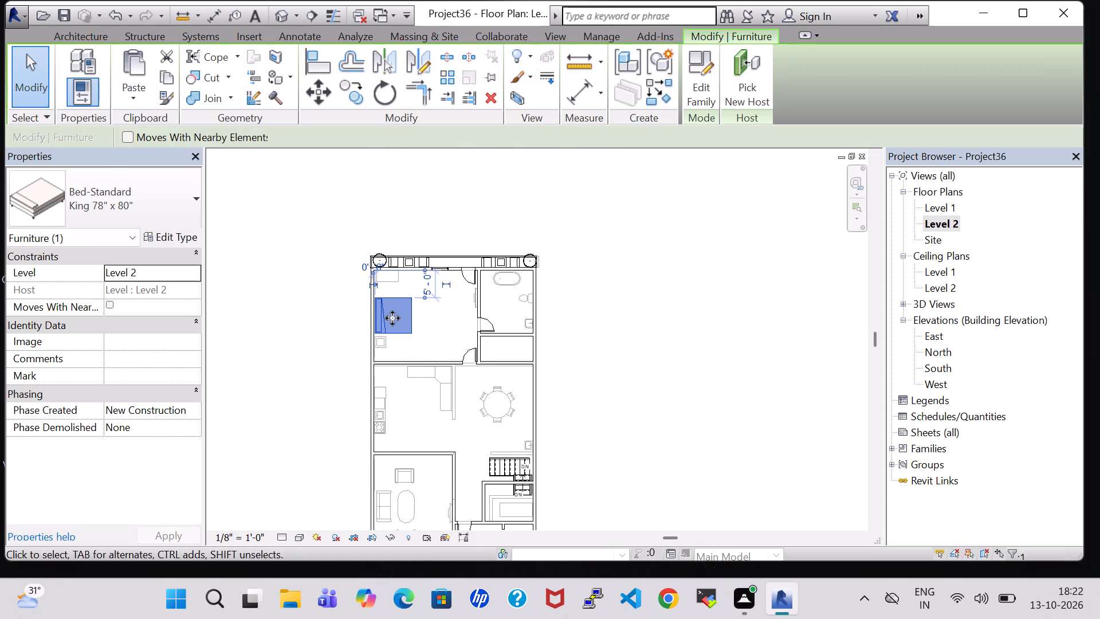
middle_drag(392, 318, 493, 485)
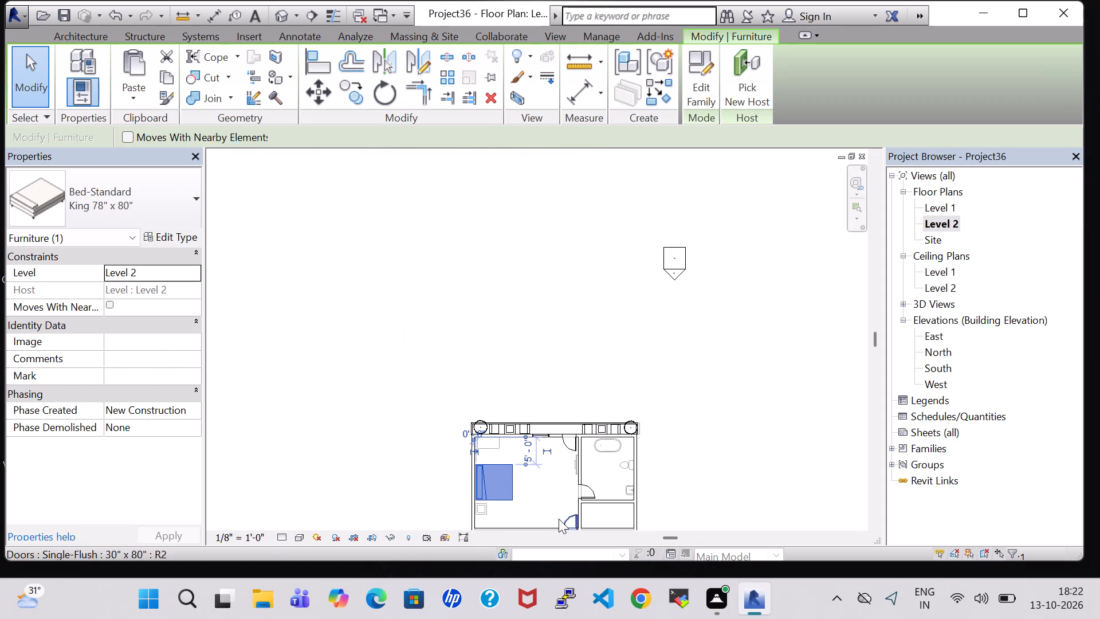
scroll(559, 519, up, 1)
middle_drag(559, 519, 547, 174)
drag(487, 152, 496, 165)
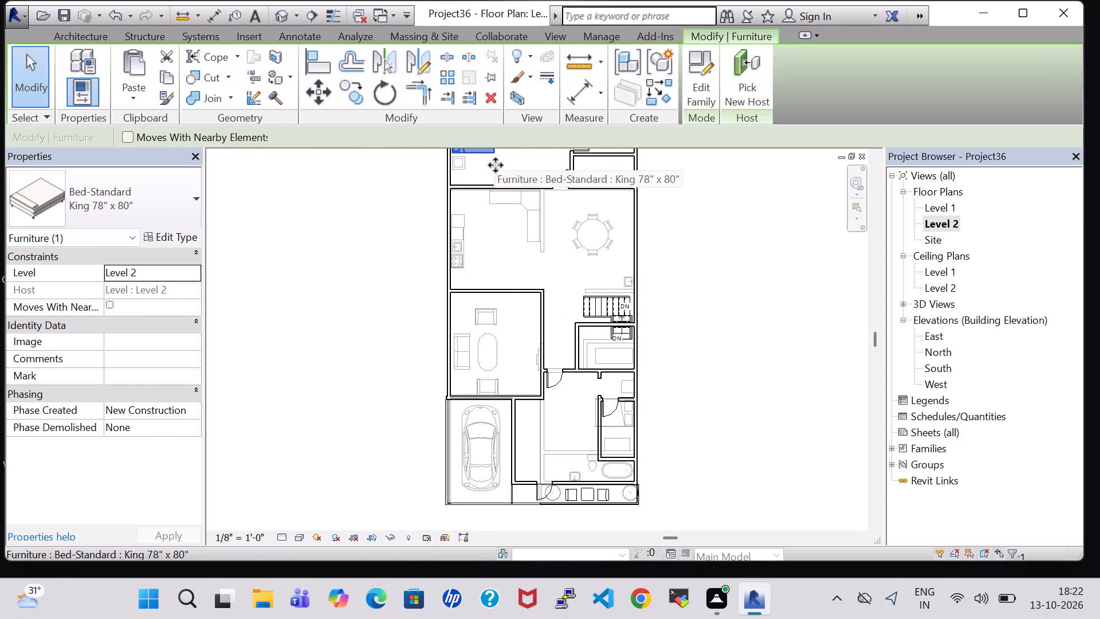
drag(496, 165, 502, 173)
drag(498, 166, 591, 434)
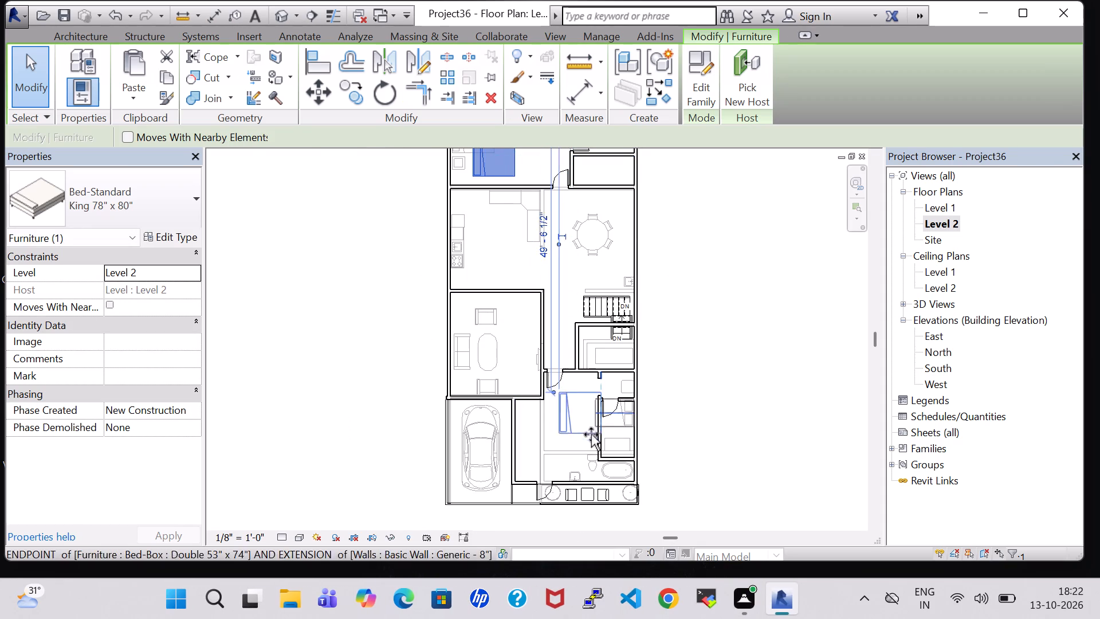
drag(591, 434, 582, 467)
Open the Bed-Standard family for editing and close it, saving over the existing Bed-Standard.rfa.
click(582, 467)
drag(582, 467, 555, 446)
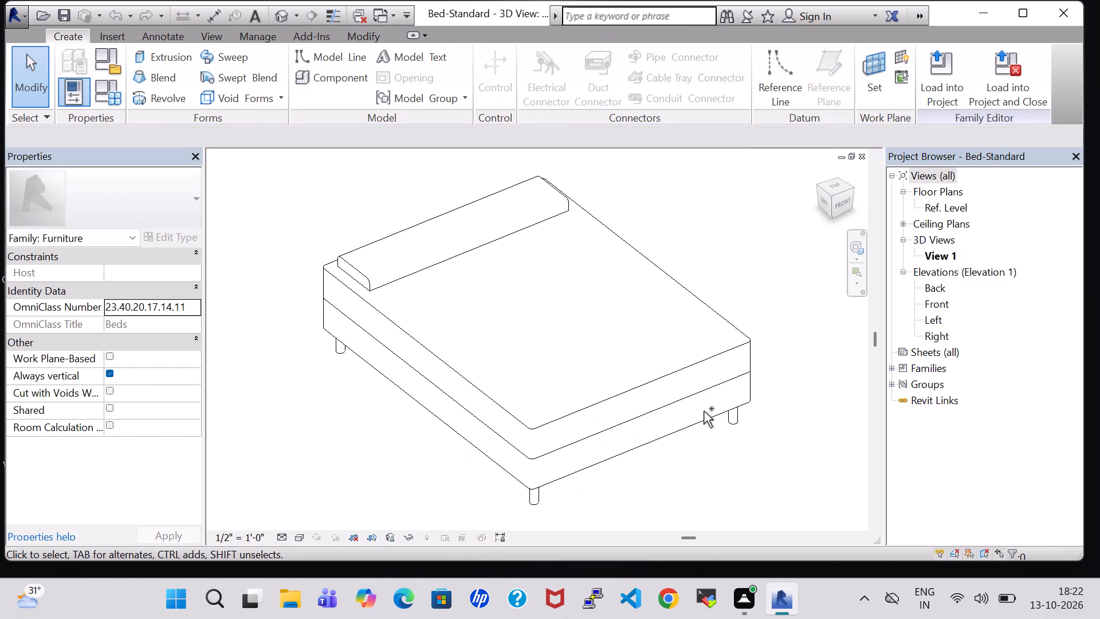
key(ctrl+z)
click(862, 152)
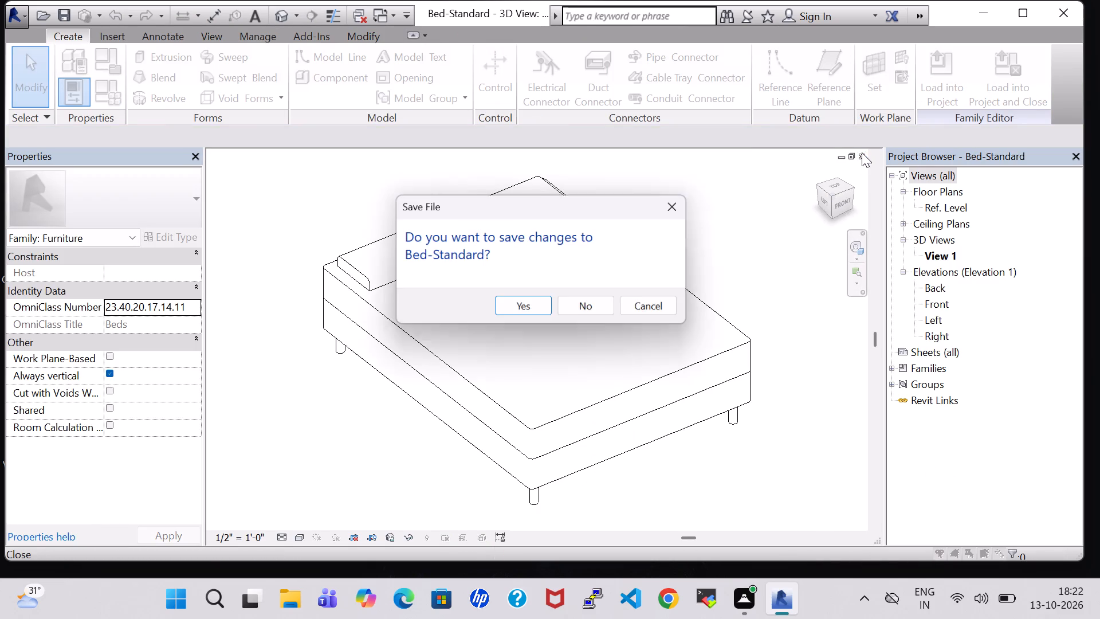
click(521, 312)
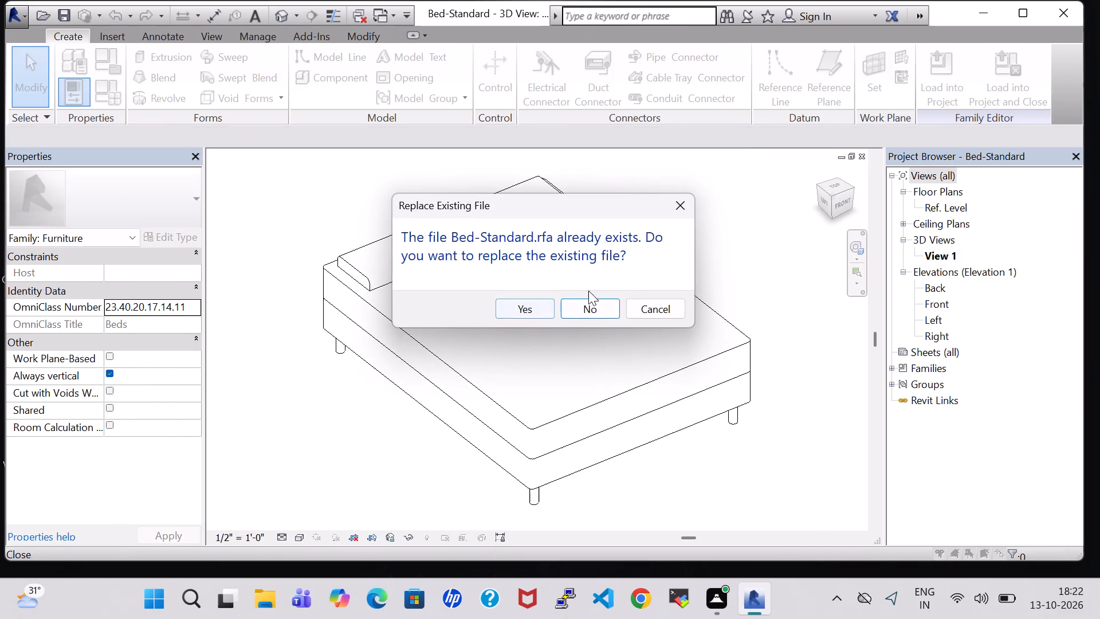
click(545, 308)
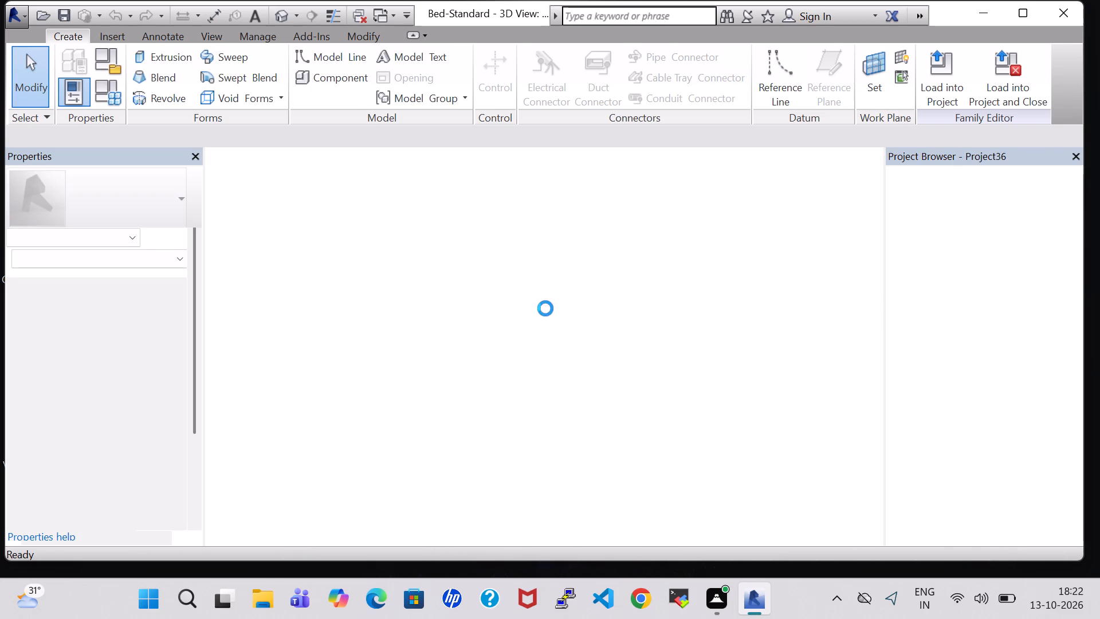
Copy the Level 1 rear bedroom's king bed again and paste it aligned to Level 2 for the rear bedroom there.
middle_drag(741, 276, 720, 389)
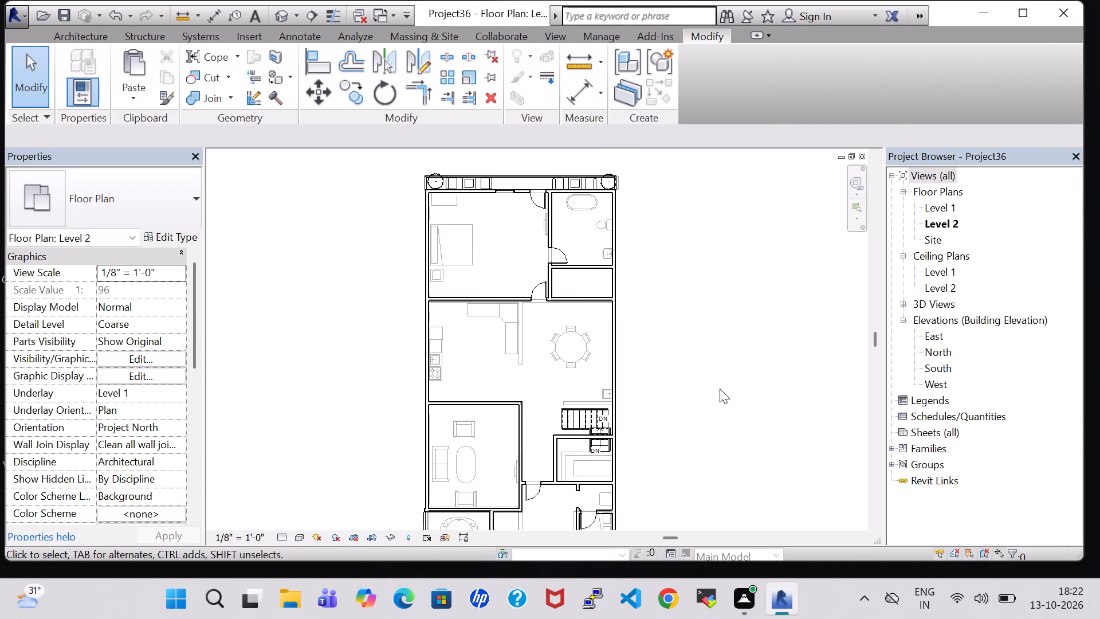
double_click(941, 206)
click(360, 239)
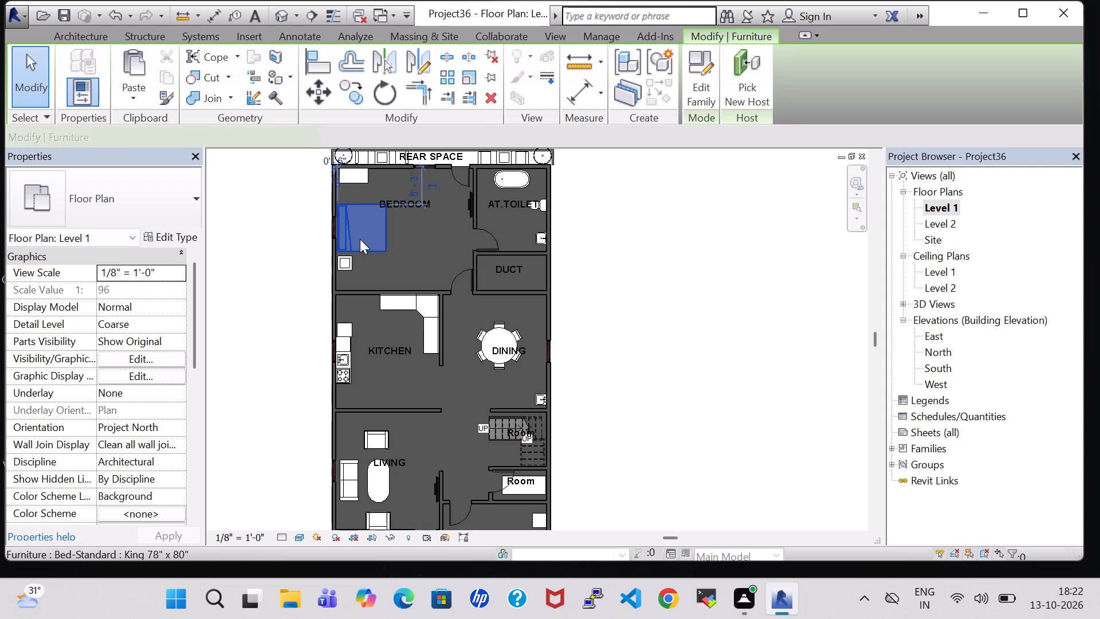
click(163, 80)
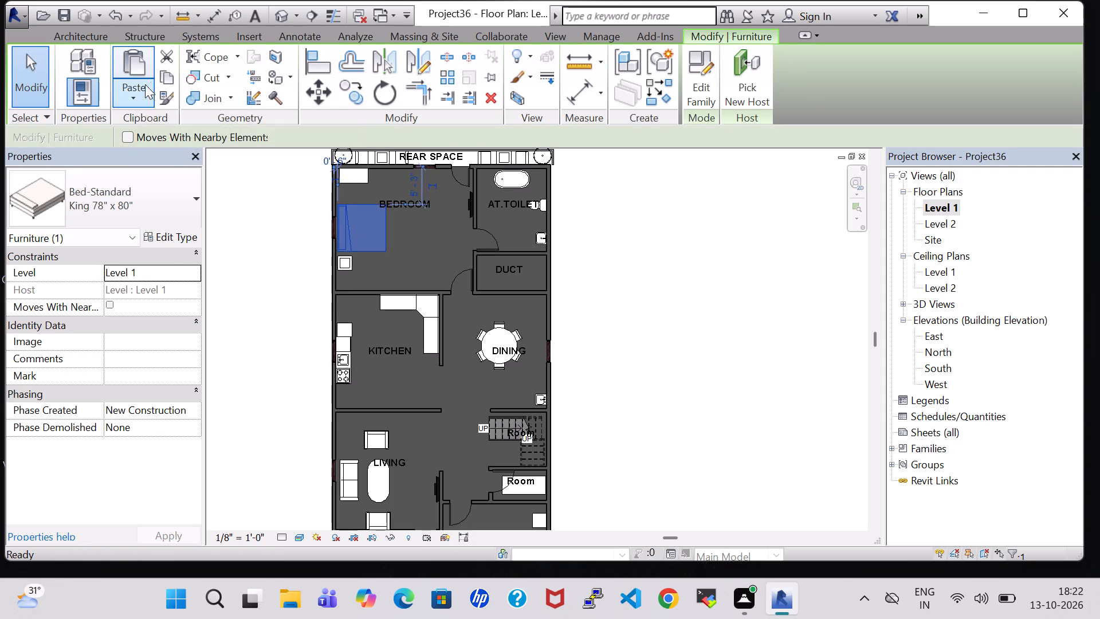
click(139, 85)
click(168, 152)
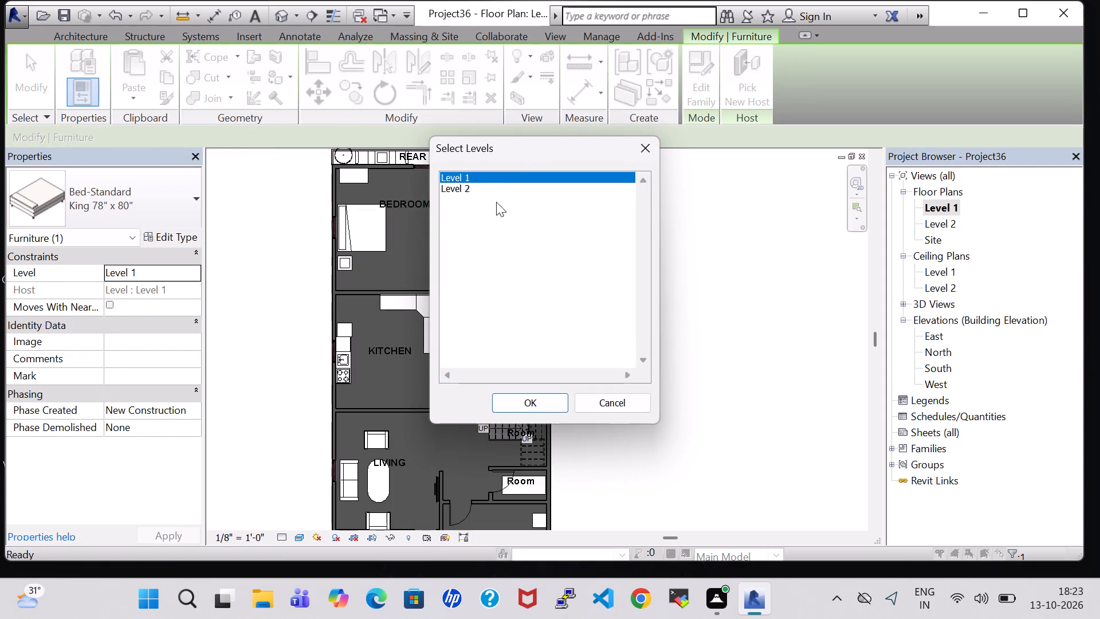
click(486, 195)
click(461, 189)
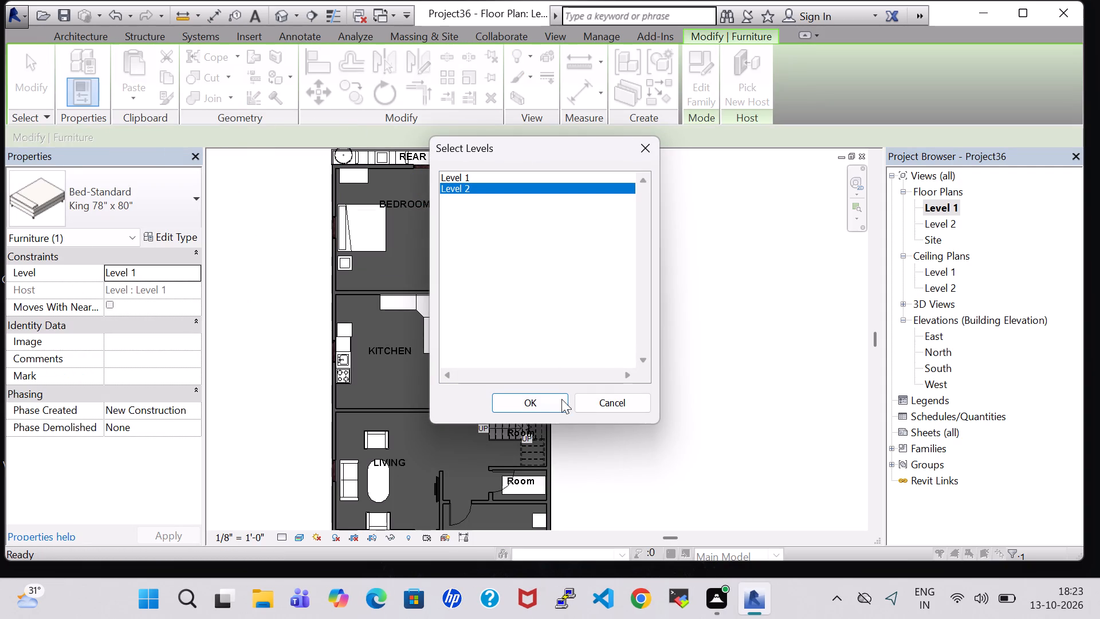
click(551, 405)
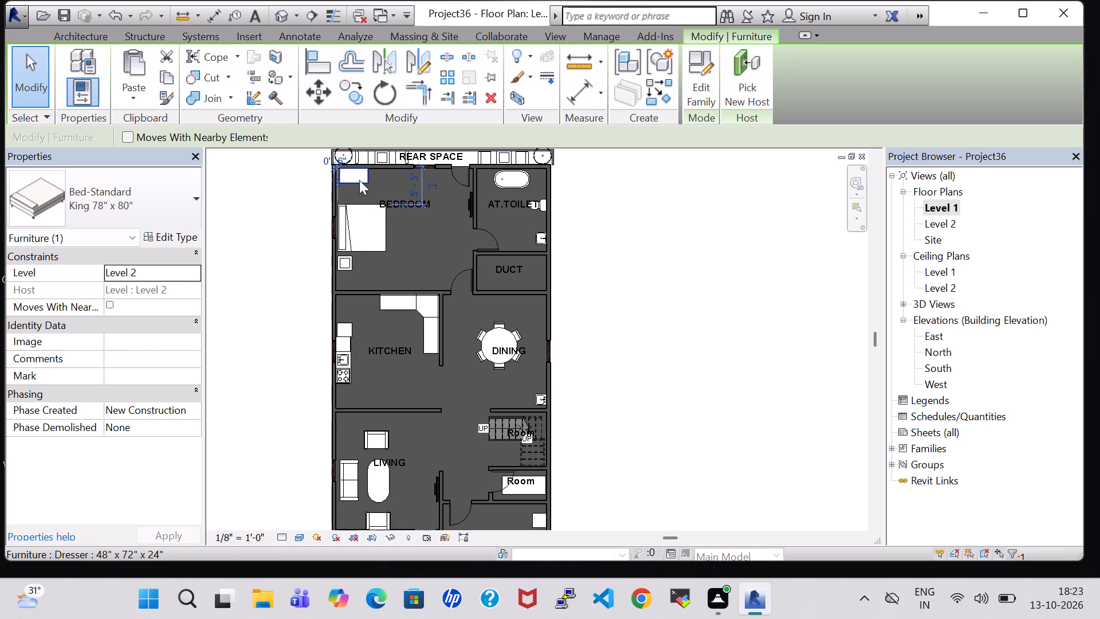
Copy the Level 1 rear bedroom's dresser and 24" coffee table together and paste them aligned to Level 2.
click(359, 180)
right_click(359, 180)
click(291, 256)
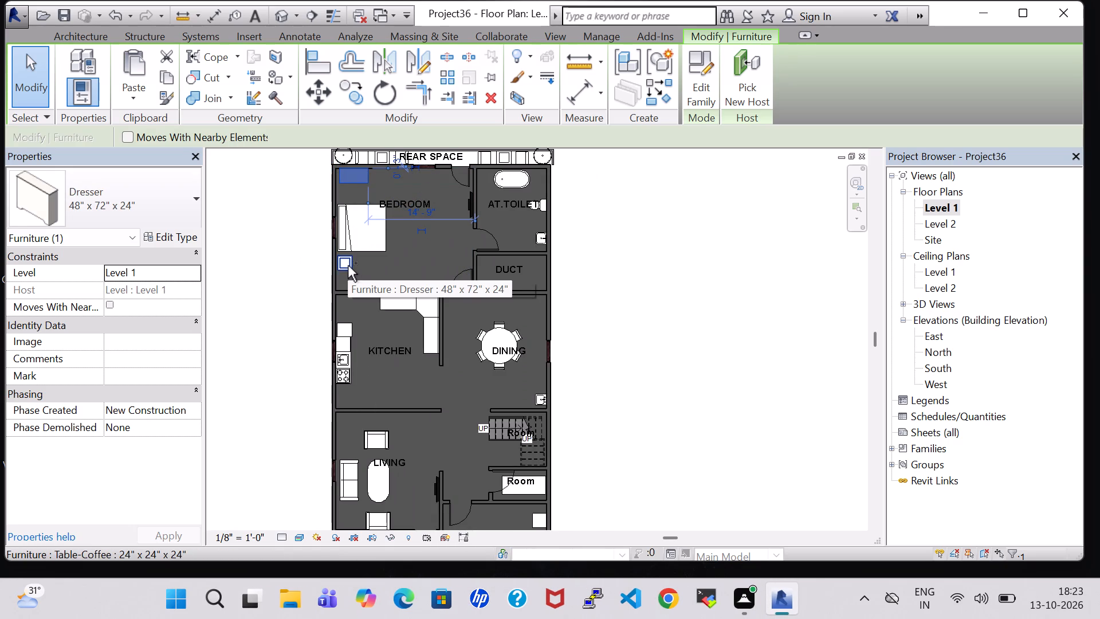
ctrl+click(348, 265)
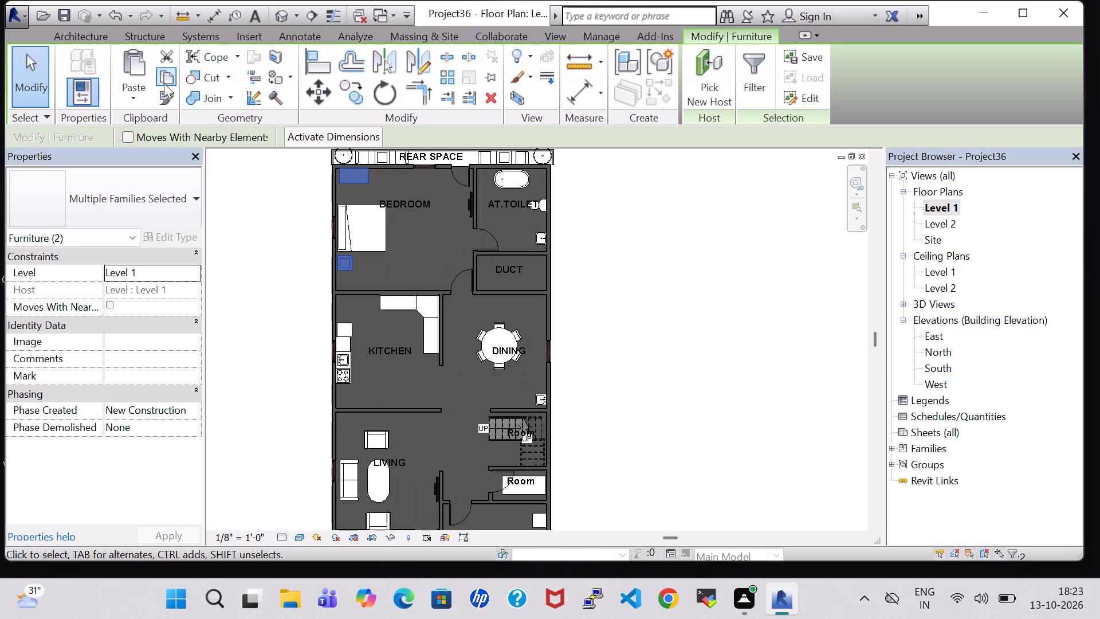
click(164, 83)
click(121, 97)
click(182, 162)
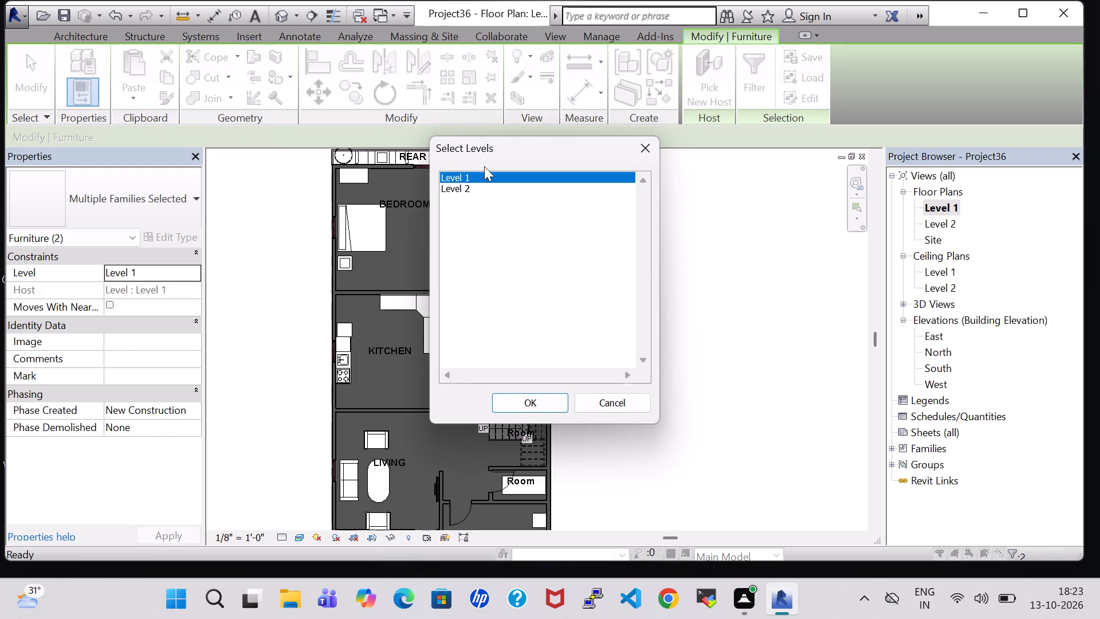
click(486, 191)
click(548, 406)
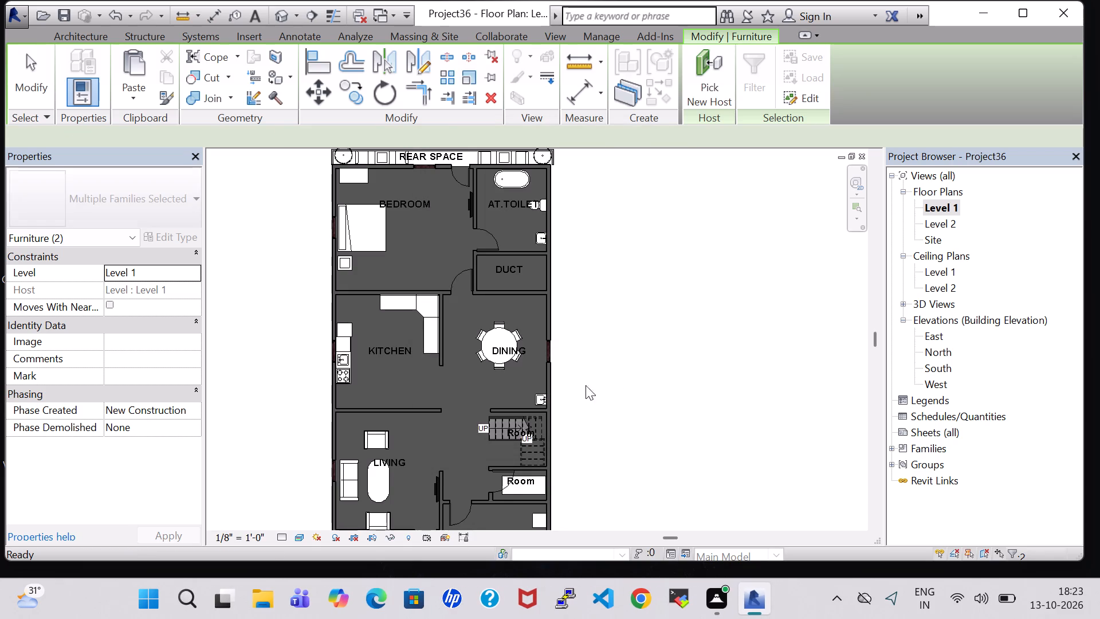
On the Level 2 plan, nudge the pasted dresser and coffee table together from the rear bedroom into the central room, along its parking-side wall.
double_click(949, 224)
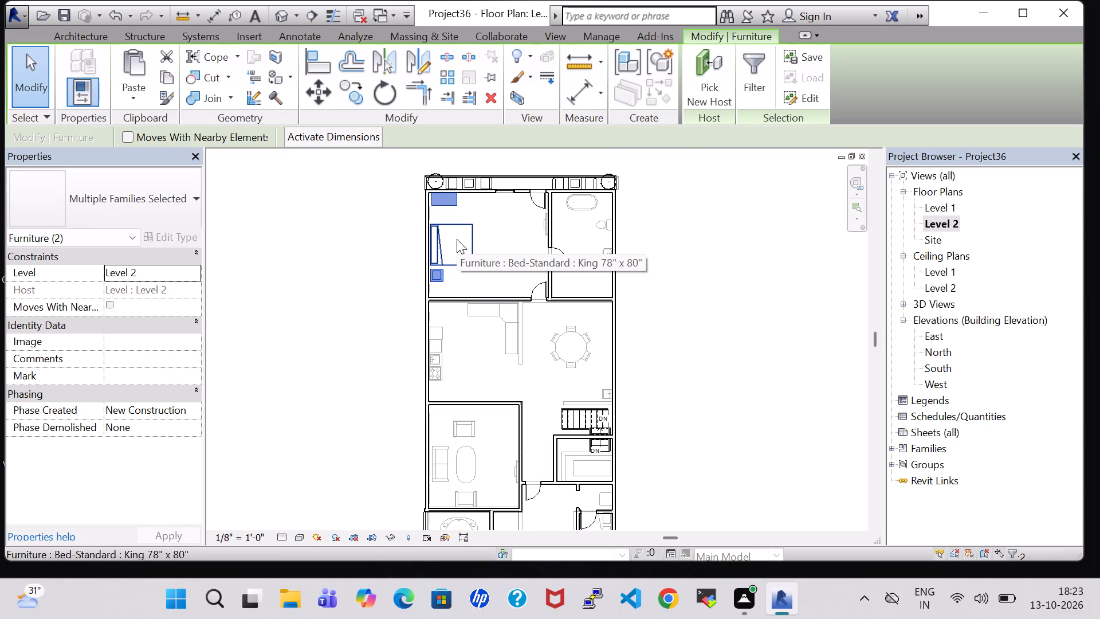
key(Down)
key(Down)
key(Down)
key(Down)
key(Down)
key(Down)
key(Down)
key(Down)
key(Down)
key(Down)
key(Down)
key(Down)
key(Down)
key(Down)
key(Down)
key(Down)
key(Down)
key(Down)
key(Down)
key(Down)
key(Down)
key(Down)
key(Down)
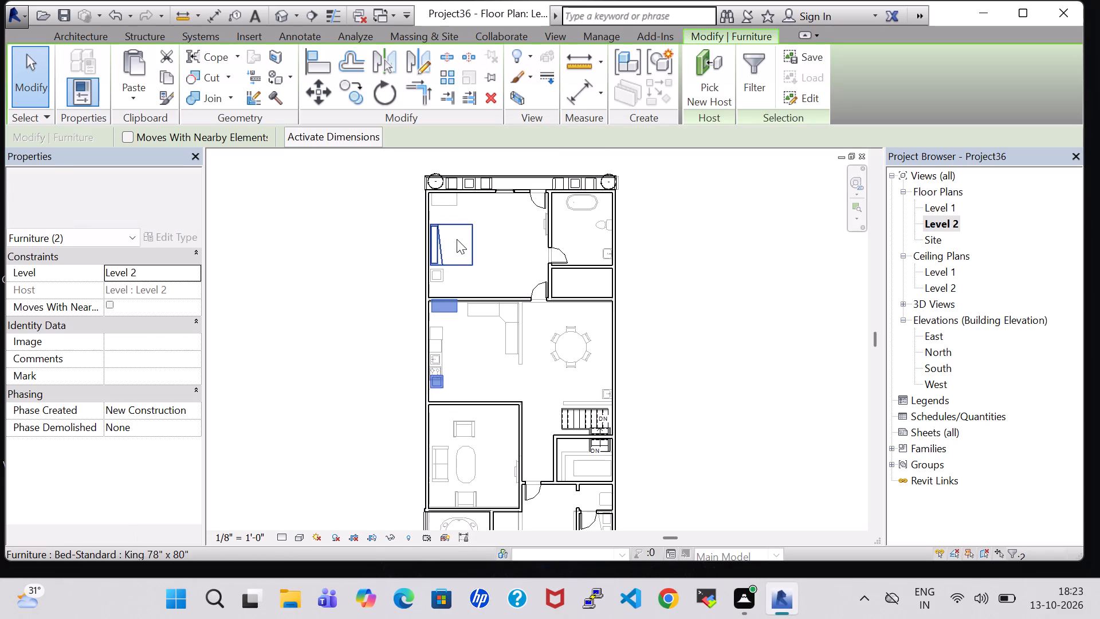
key(Down)
key(Down)
key(Down)
key(Down)
key(Down)
key(Down)
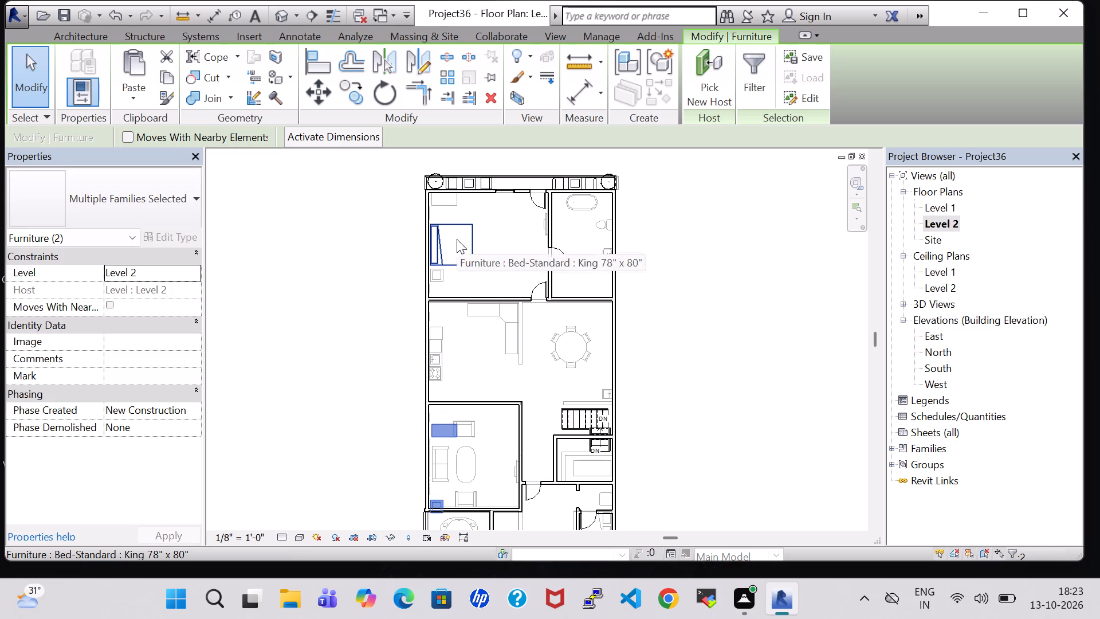
key(Down)
key(Down)
key(Down)
key(Down)
key(Down)
key(Down)
key(Down)
key(Down)
key(Down)
key(Down)
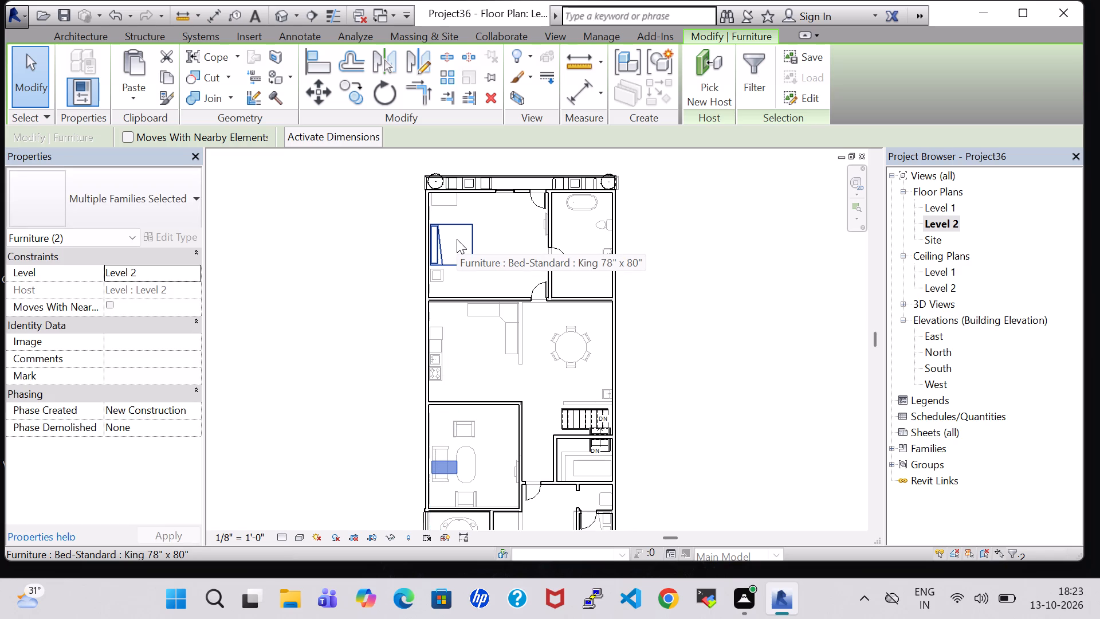
middle_drag(683, 382, 670, 213)
scroll(630, 336, up, 1)
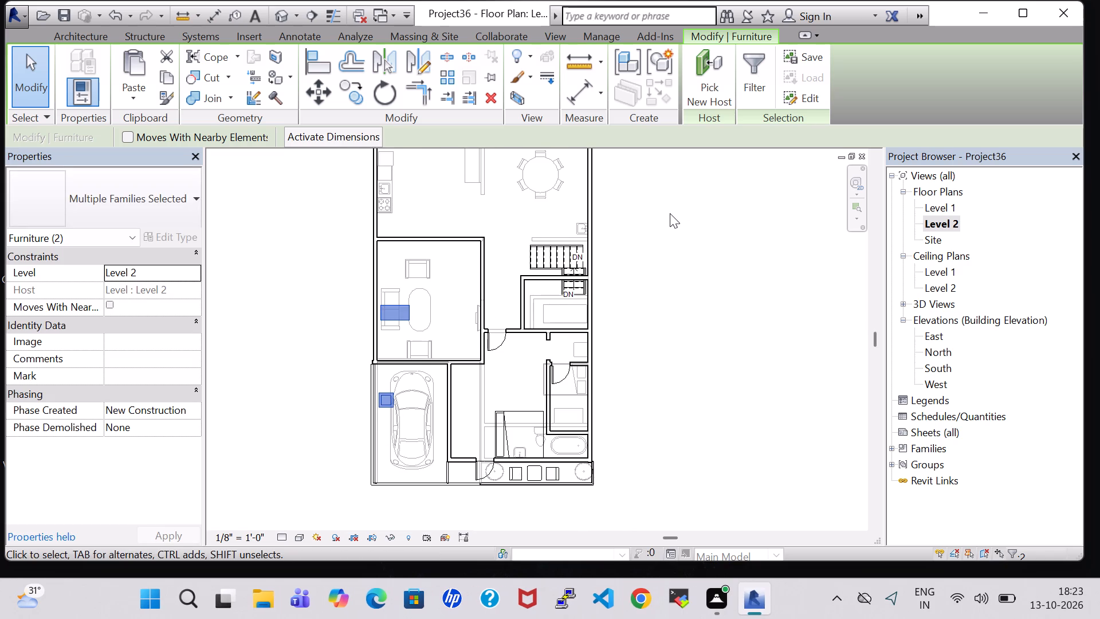
key(Down)
key(Down)
key(Down)
key(Down)
key(Down)
key(Down)
key(Down)
key(Down)
key(Down)
key(Down)
key(Down)
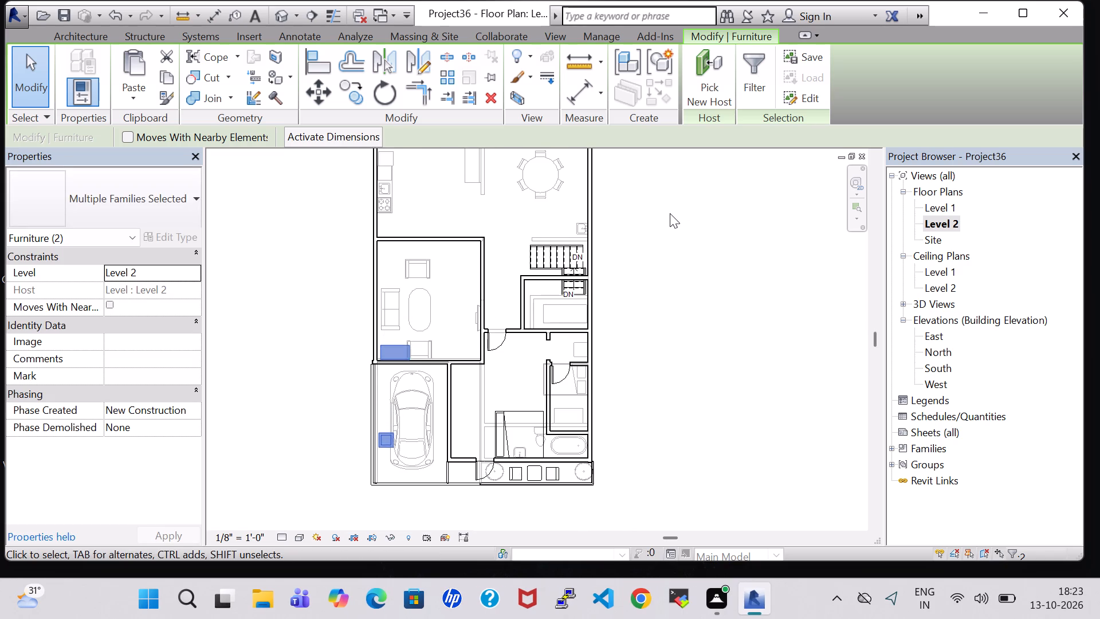
key(Down)
key(Down)
key(Down)
key(Down)
key(Down)
key(Down)
key(Right)
key(Right)
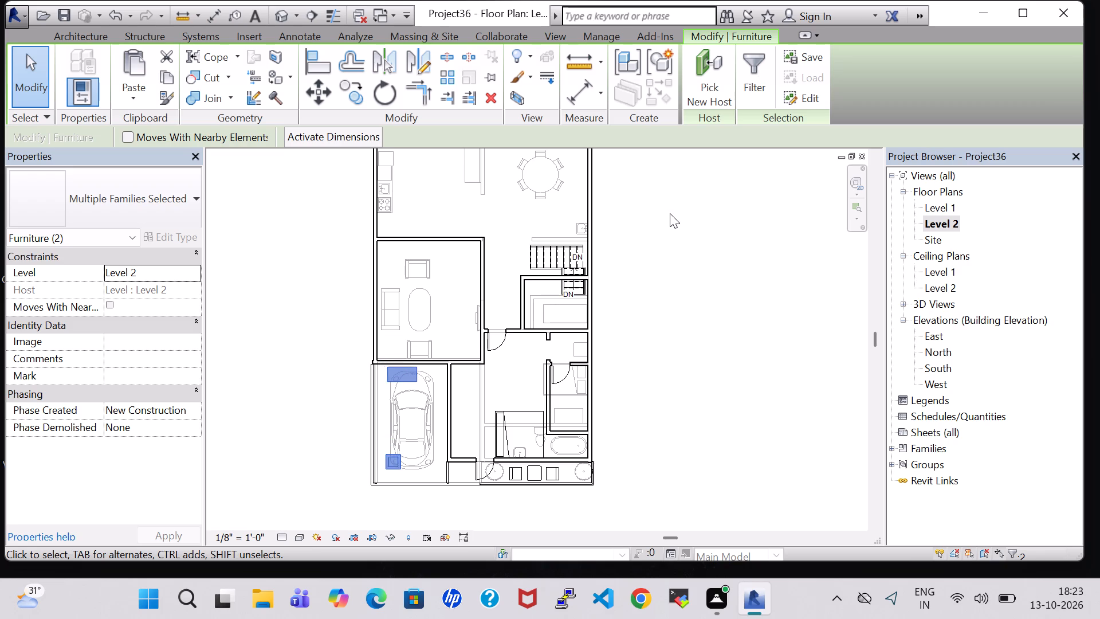
key(Right)
key(Right)
key(Right)
key(Right)
key(Right)
key(Right)
key(Right)
key(Right)
key(Right)
key(Right)
key(Right)
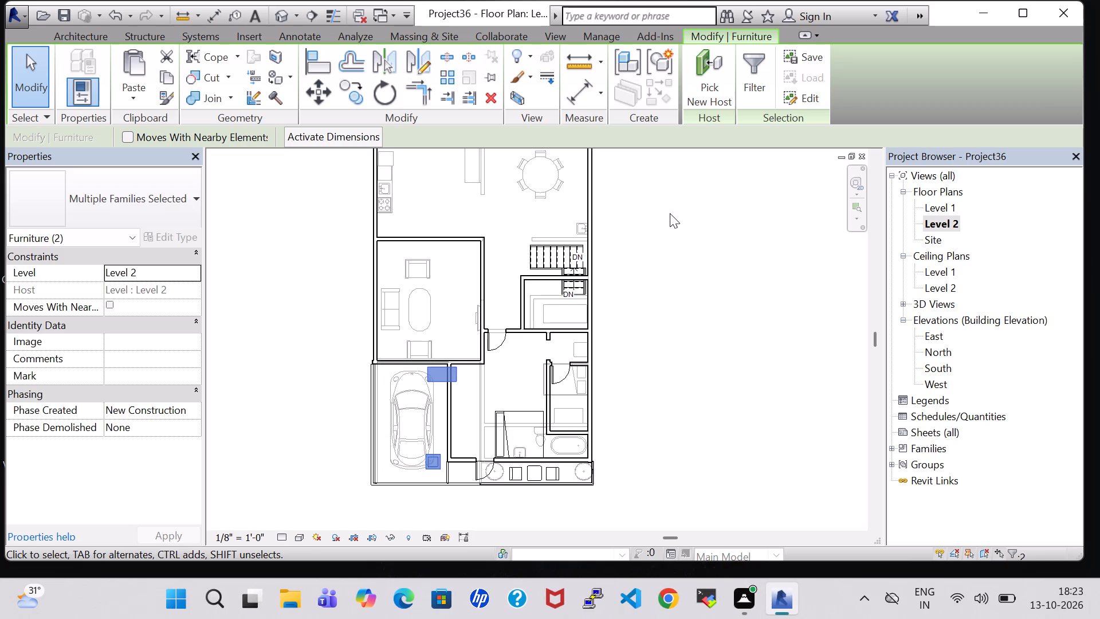
key(Right)
key(Right)
key(Right)
key(Right)
key(Right)
key(Right)
key(Right)
key(Right)
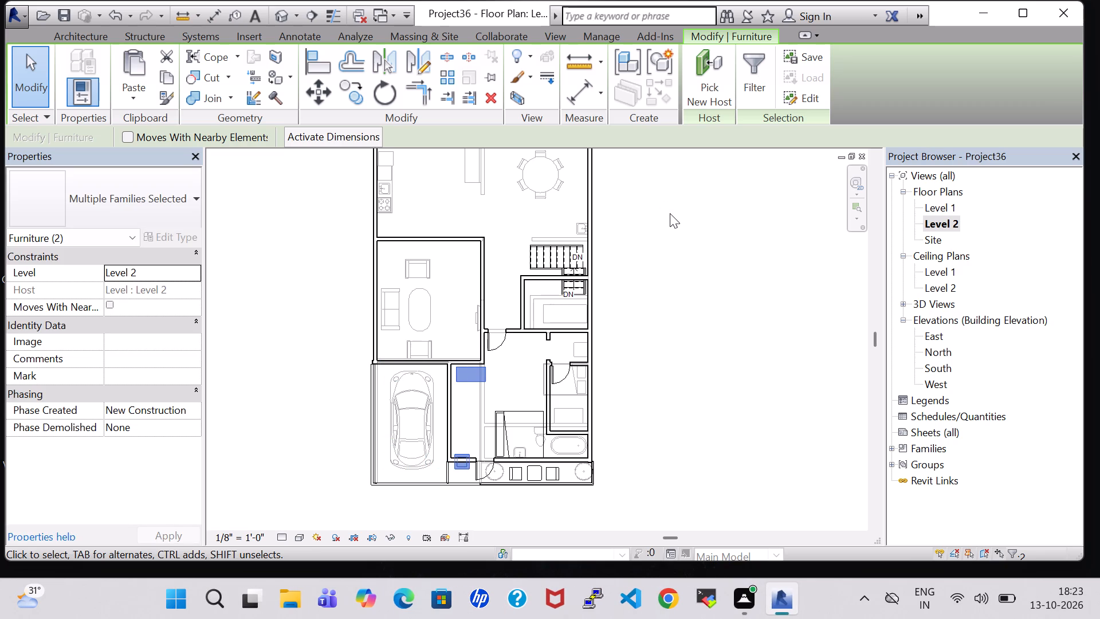
click(714, 339)
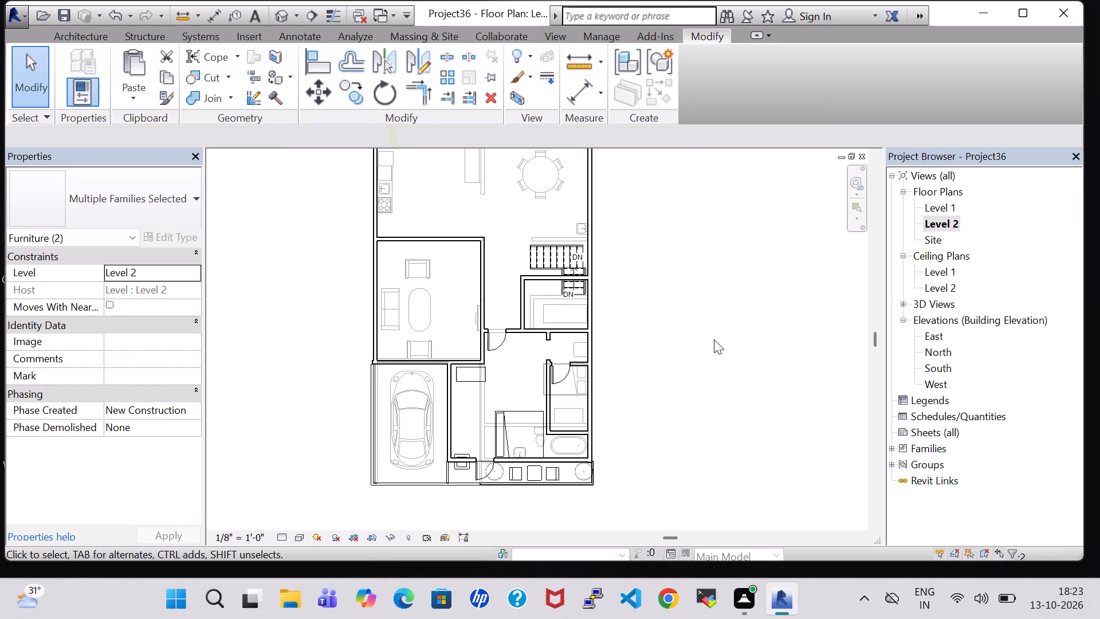
Nudge the Level 2 king bed near the parking so its headboard sits against the parking-side wall, below the dresser.
click(506, 418)
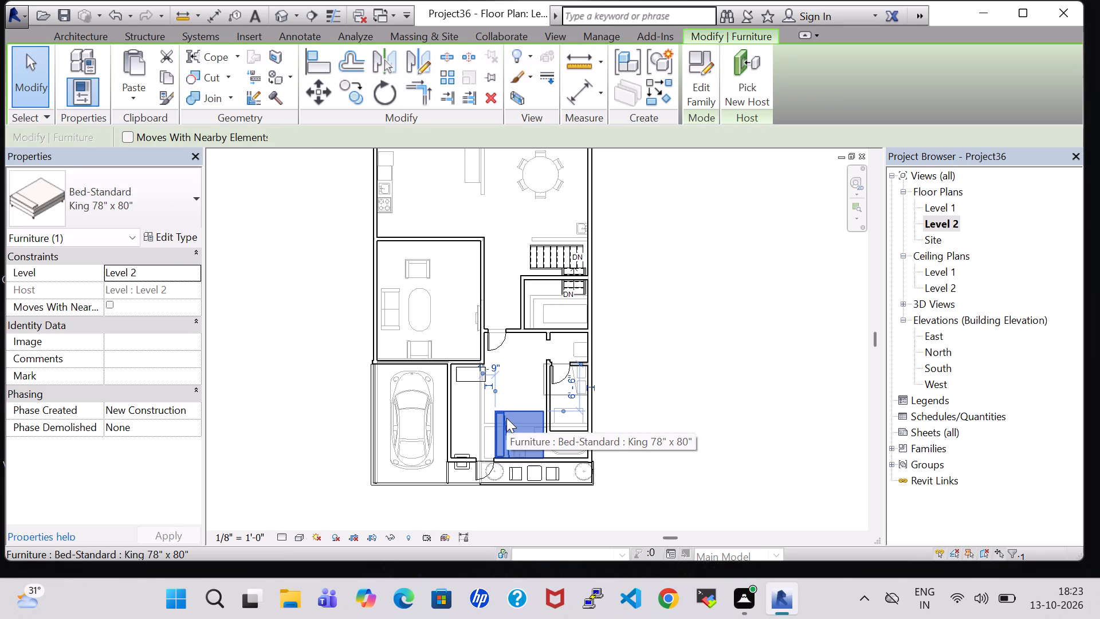
key(Up)
key(Up)
key(Up)
key(Up)
key(Up)
key(Up)
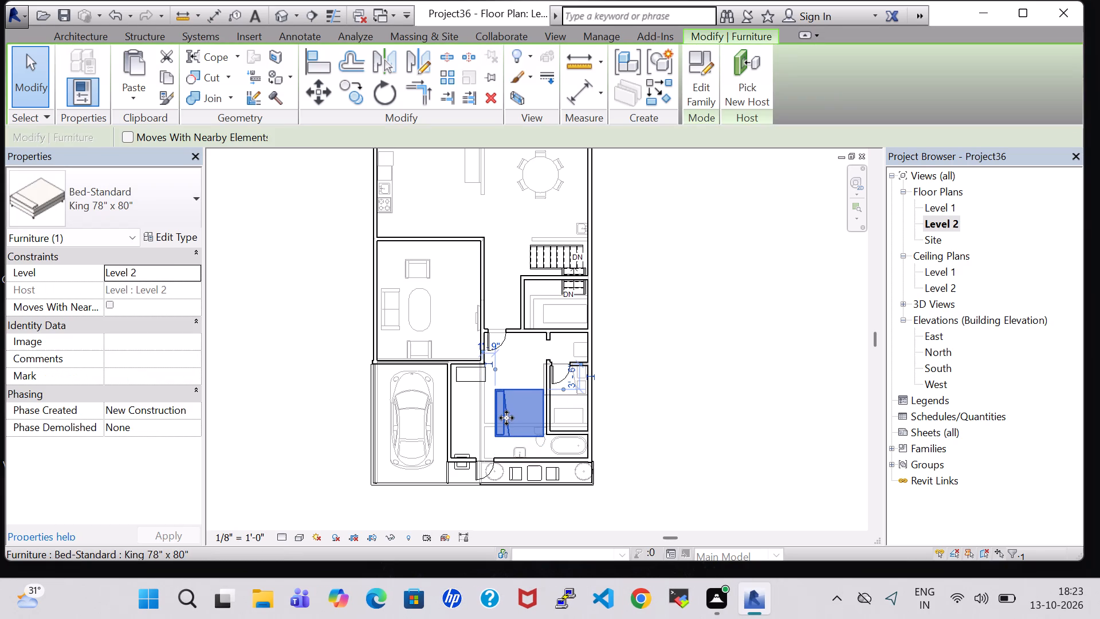
key(Left)
key(Left)
key(Left)
key(Left)
key(Left)
key(Left)
key(Left)
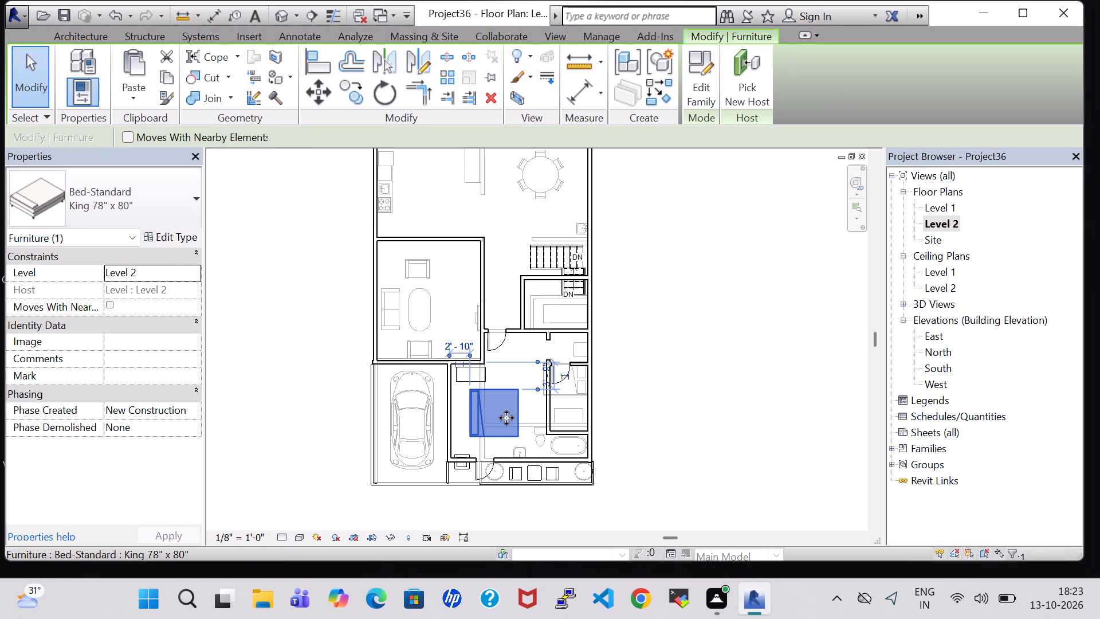
key(Left)
key(Left)
key(Left)
key(Left)
key(Left)
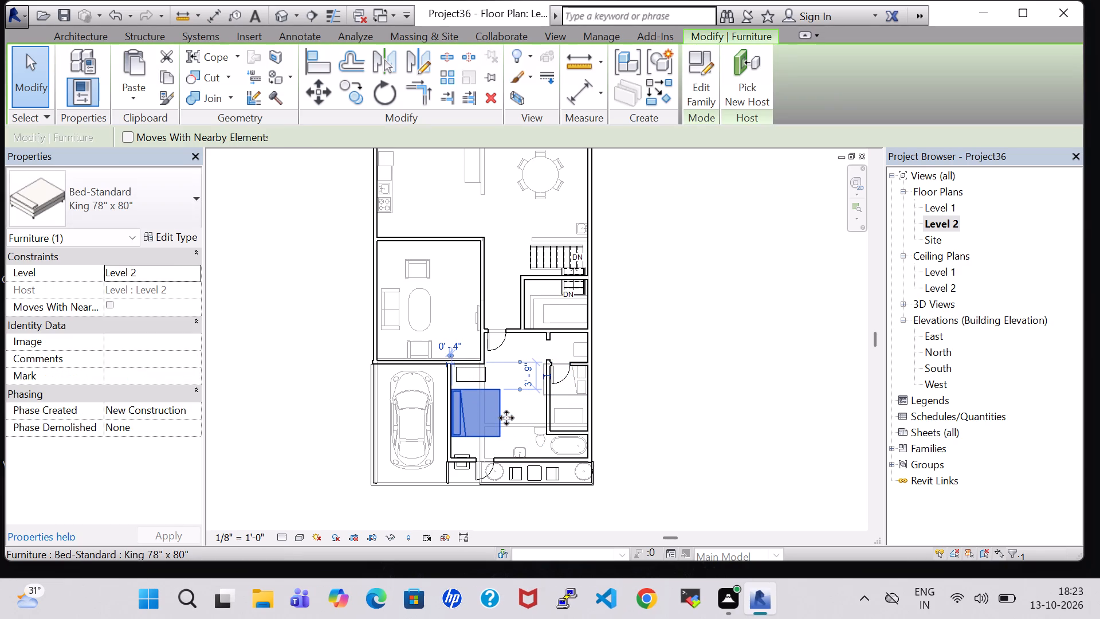
click(665, 409)
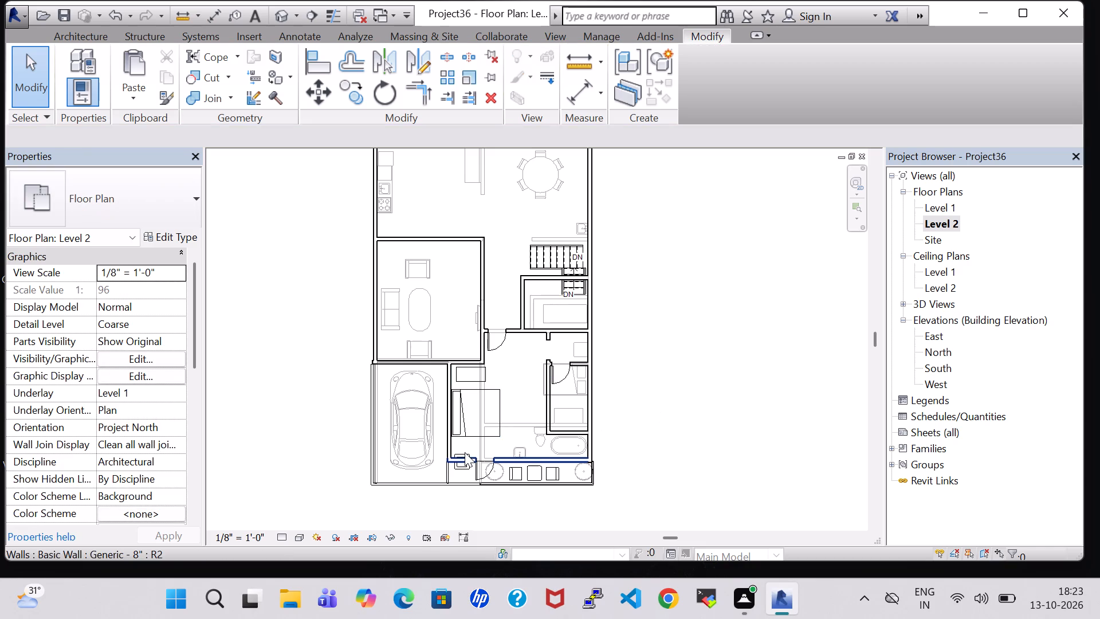
Nudge the 24" coffee table out of the front wall into the bedroom beside the parking, next to the king bed.
click(466, 469)
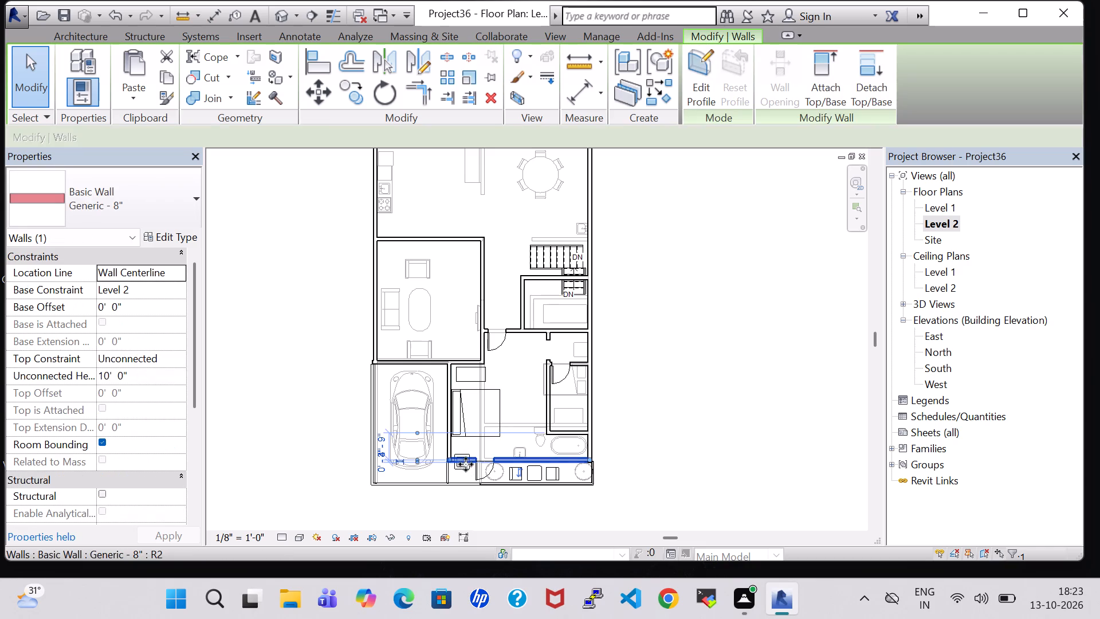
click(498, 507)
scroll(464, 469, up, 3)
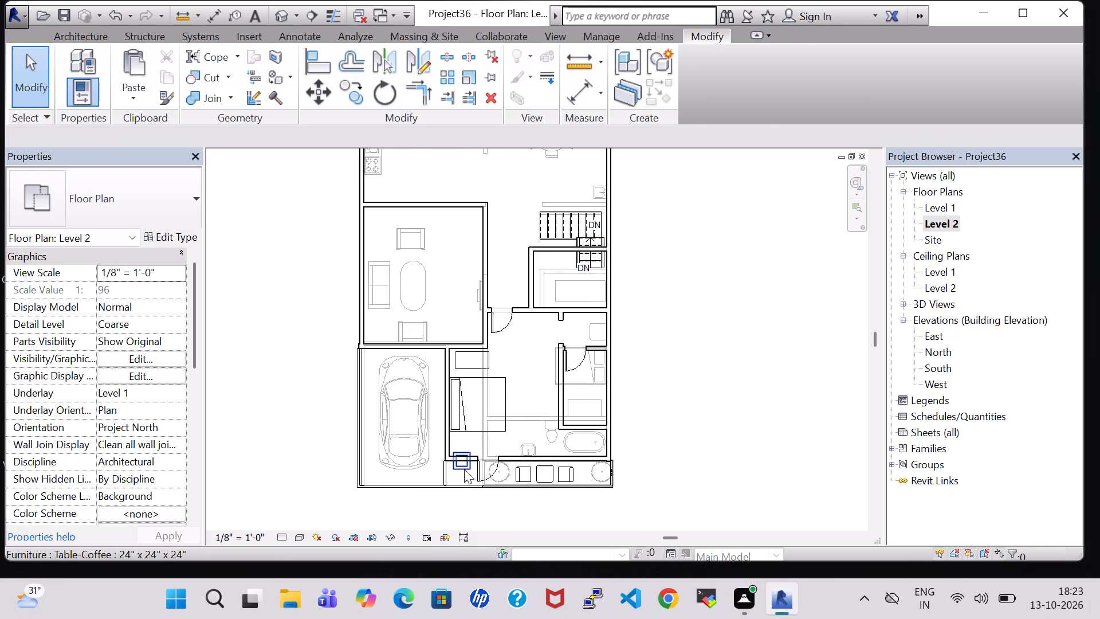
click(462, 469)
key(Up)
key(Up)
key(Up)
key(Up)
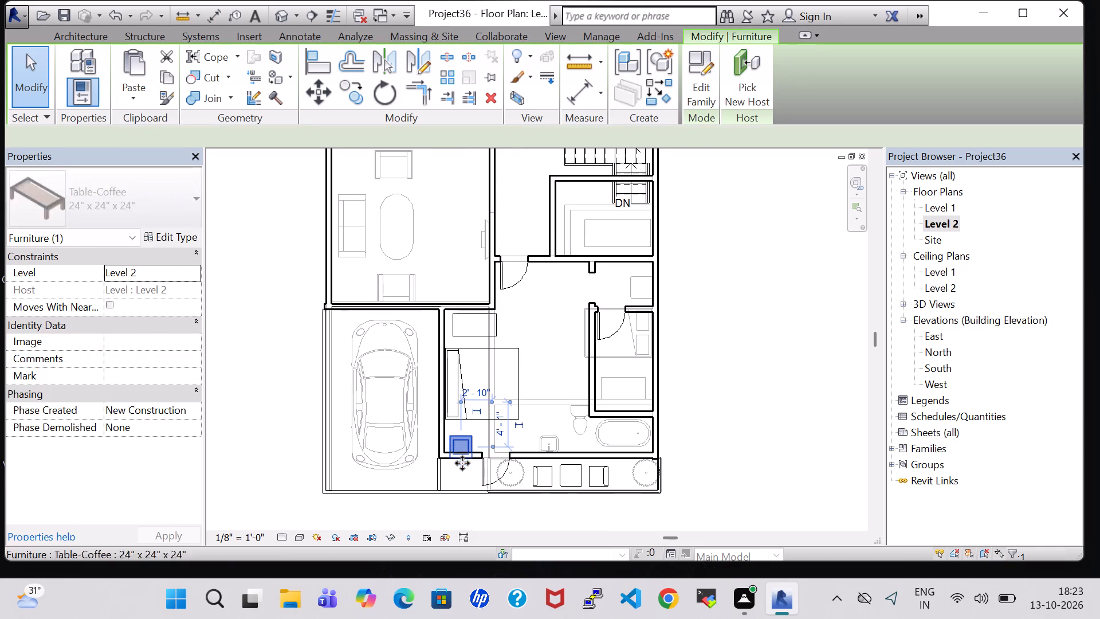
key(Up)
key(Up)
key(Up)
click(781, 328)
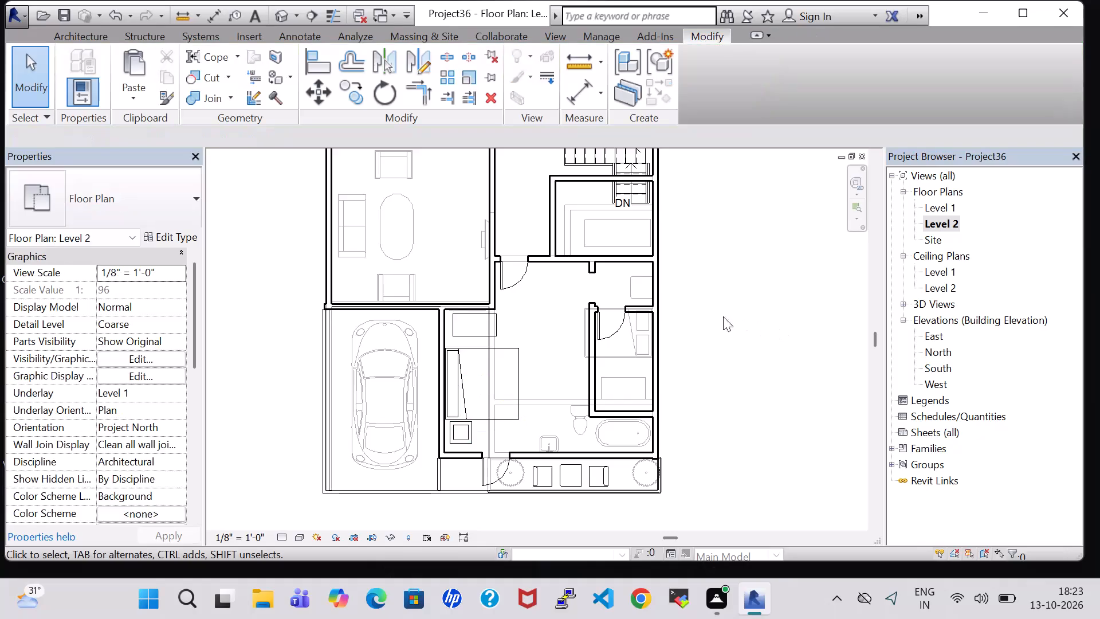
Nudge the dresser one increment each way into the corner of the bedroom beside the parking.
click(488, 318)
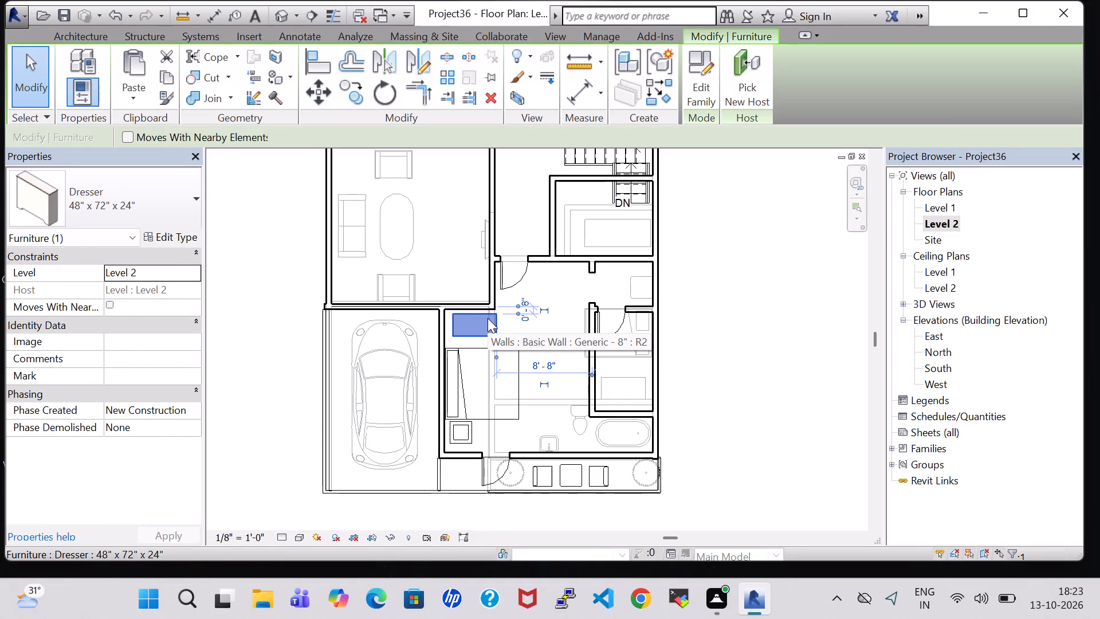
key(Left)
key(Up)
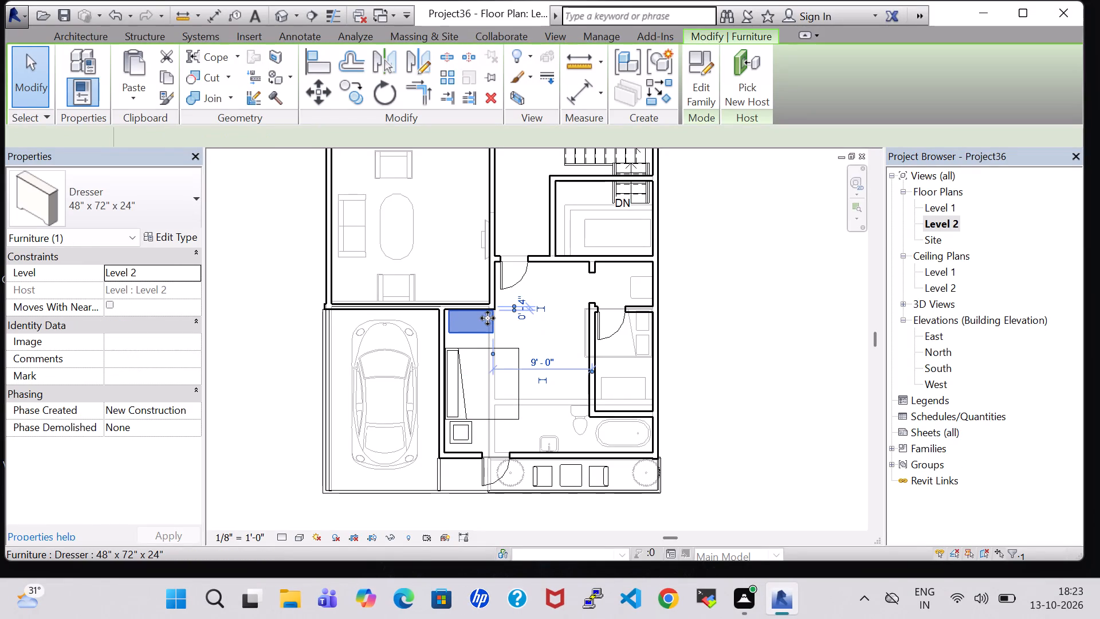
click(757, 342)
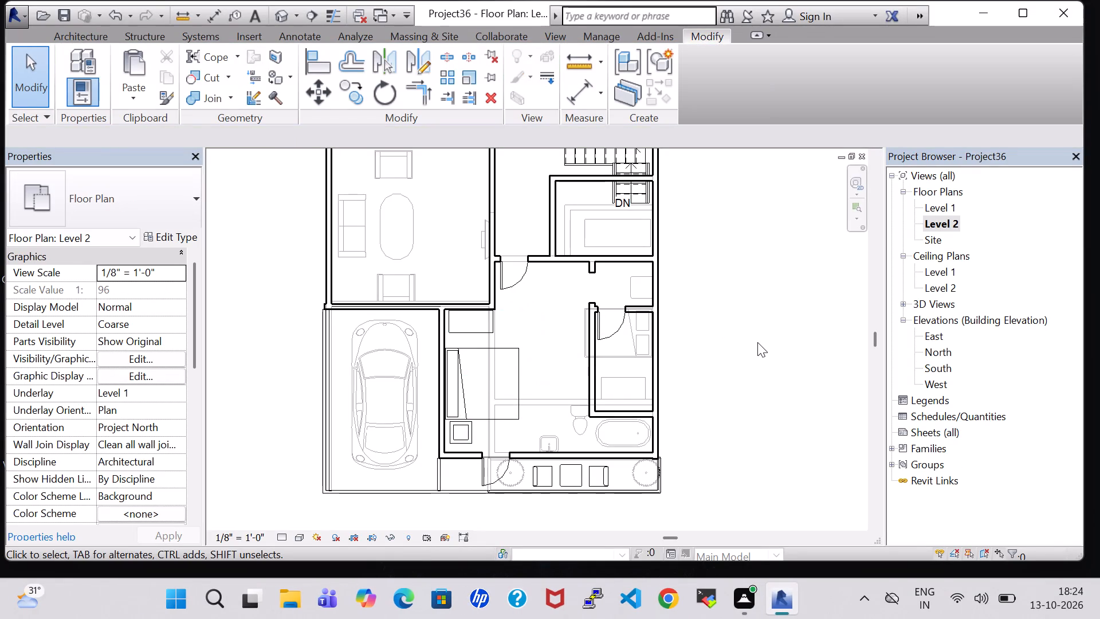
Place Casement 3x3 with Trim 36" x 48" windows in the parking-side bedroom's balcony wall and the dining area's outer wall beside the washbasin.
click(66, 37)
click(172, 58)
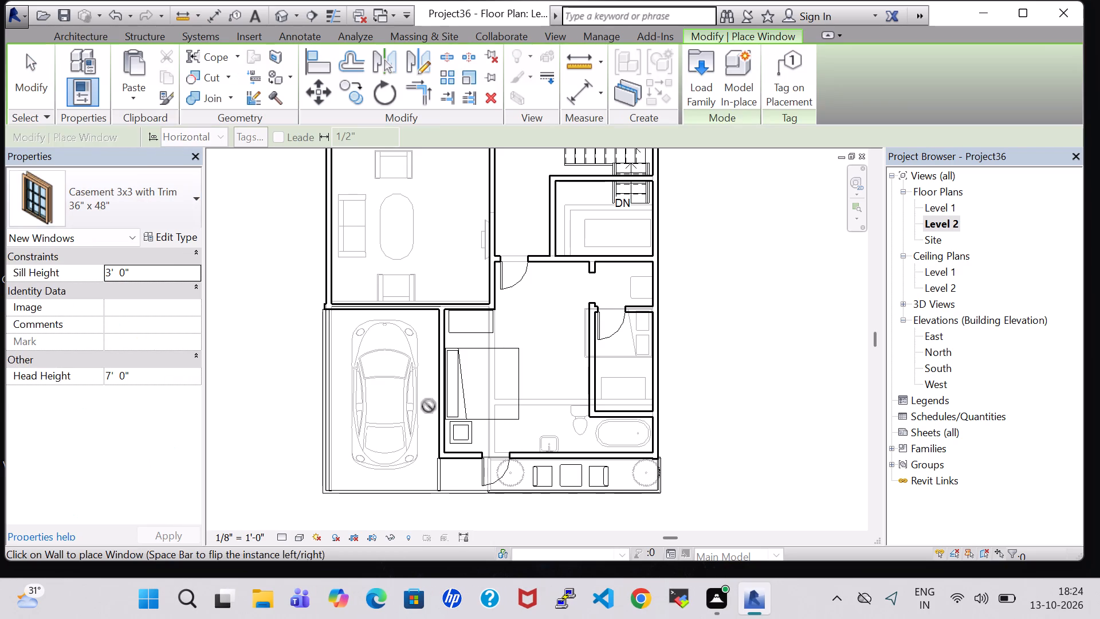
click(563, 464)
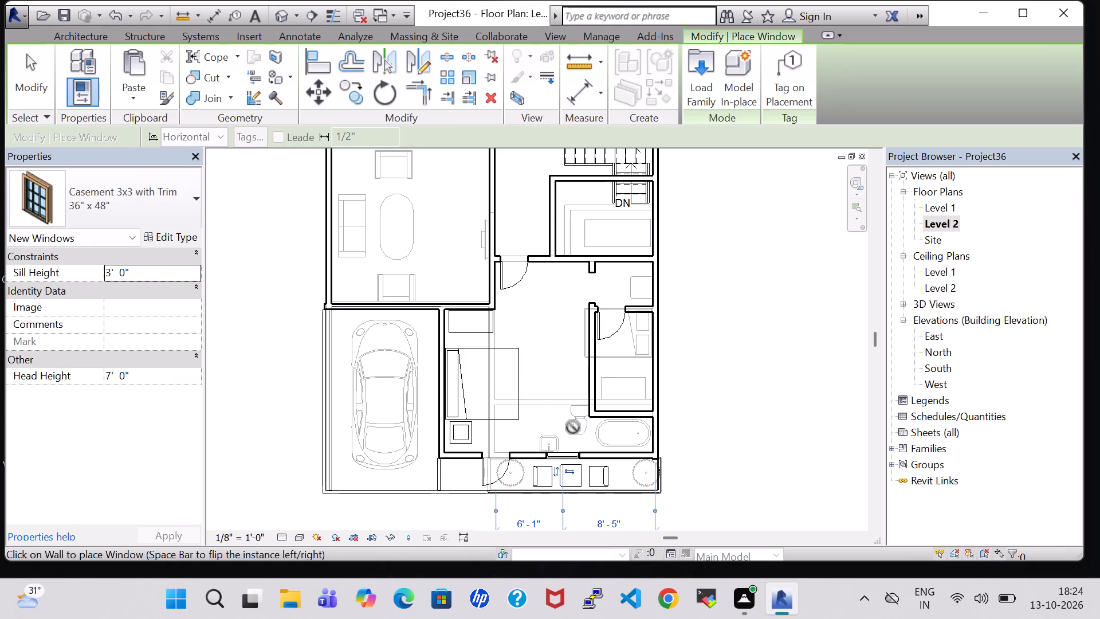
scroll(679, 295, up, 1)
middle_drag(679, 288, 650, 477)
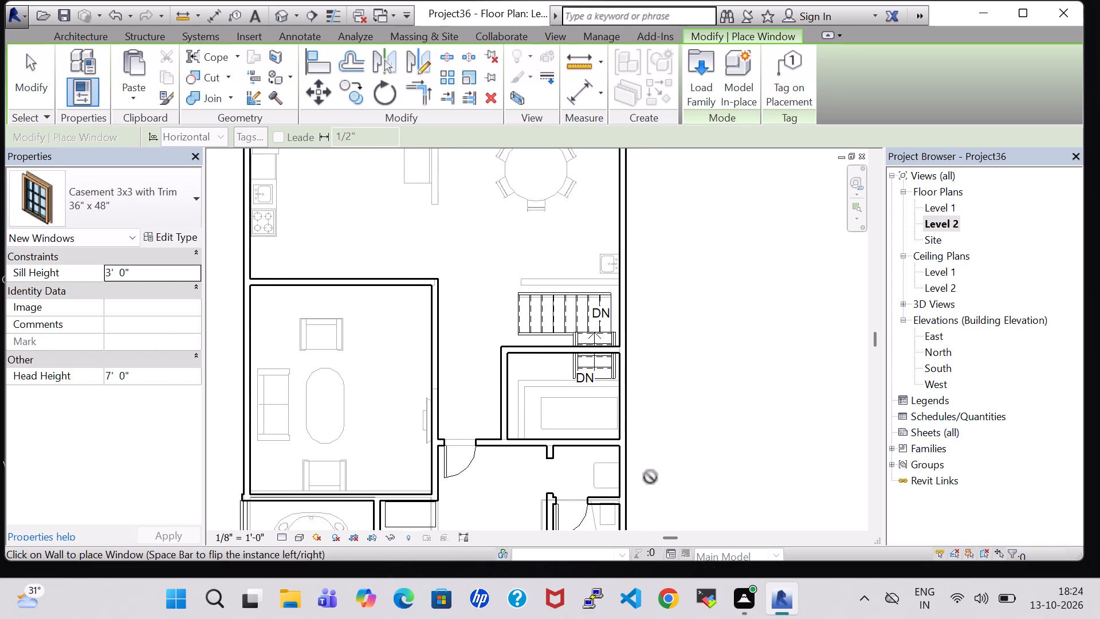
click(630, 255)
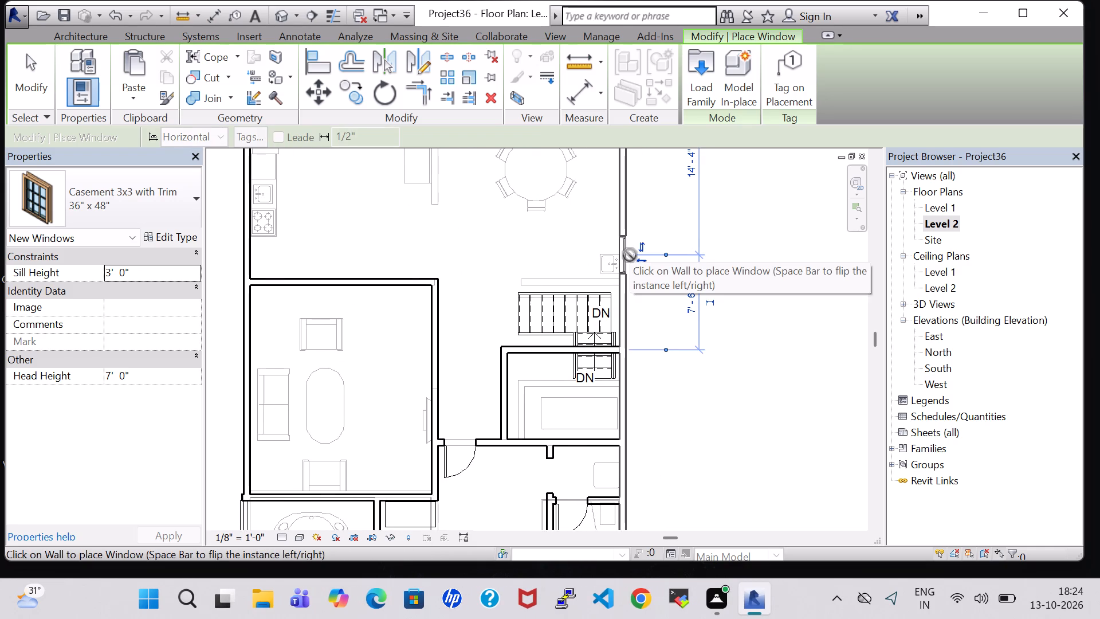
Place the same casement window centred in the rear bedroom's outer wall behind the bed and centred in the kitchen's outer wall.
middle_drag(642, 244, 655, 479)
scroll(642, 244, up, 1)
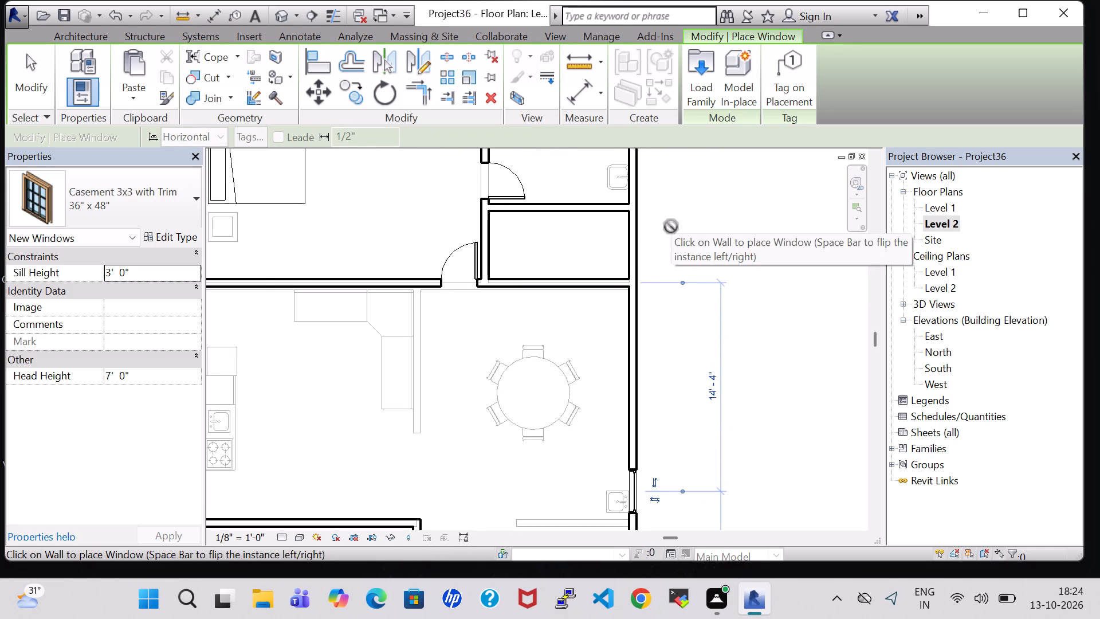
scroll(671, 226, down, 2)
middle_drag(671, 226, 671, 426)
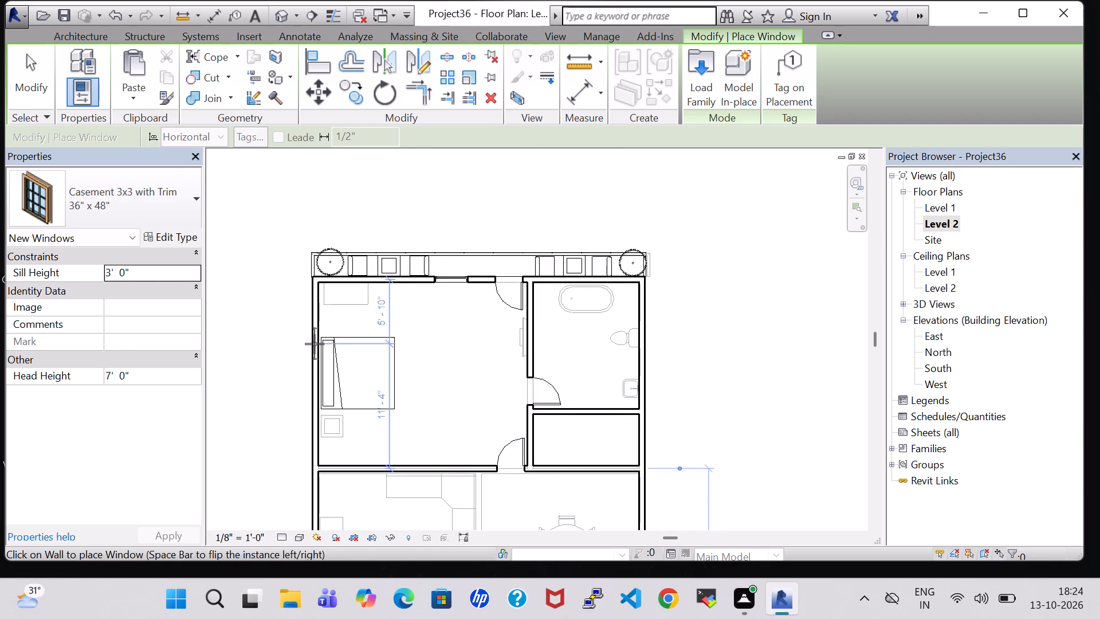
click(311, 373)
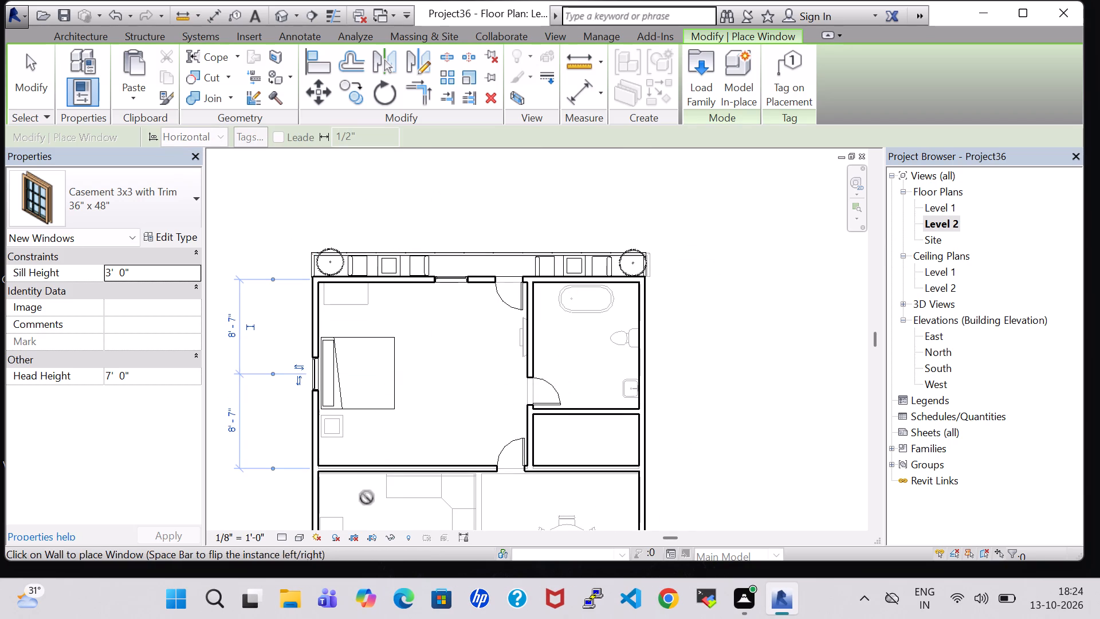
middle_drag(367, 497, 374, 314)
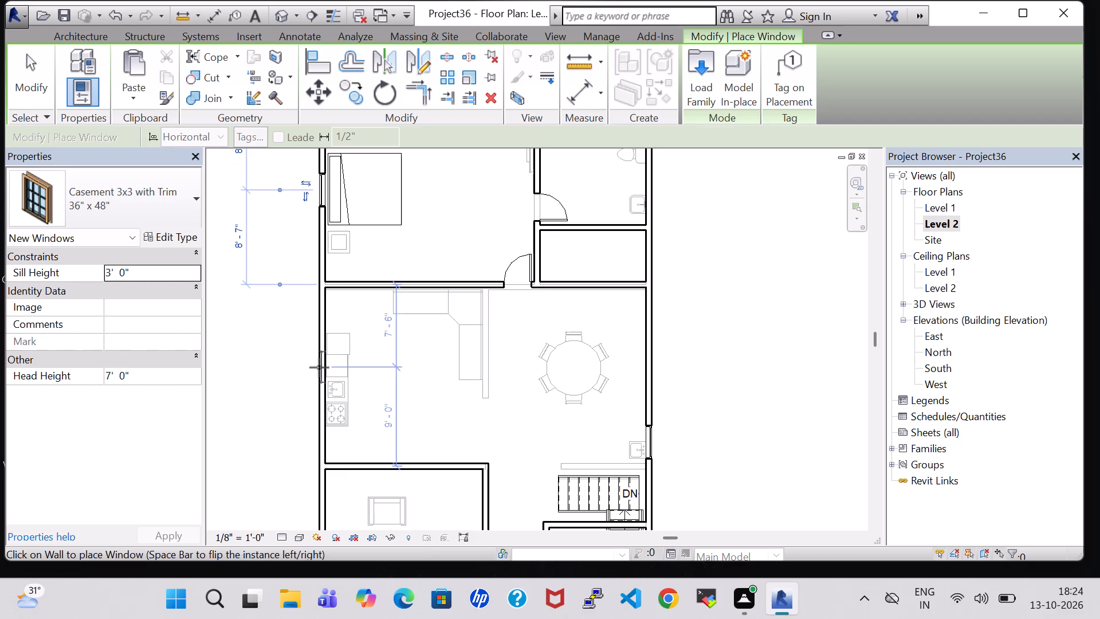
click(313, 369)
middle_drag(392, 412, 411, 277)
scroll(411, 271, down, 4)
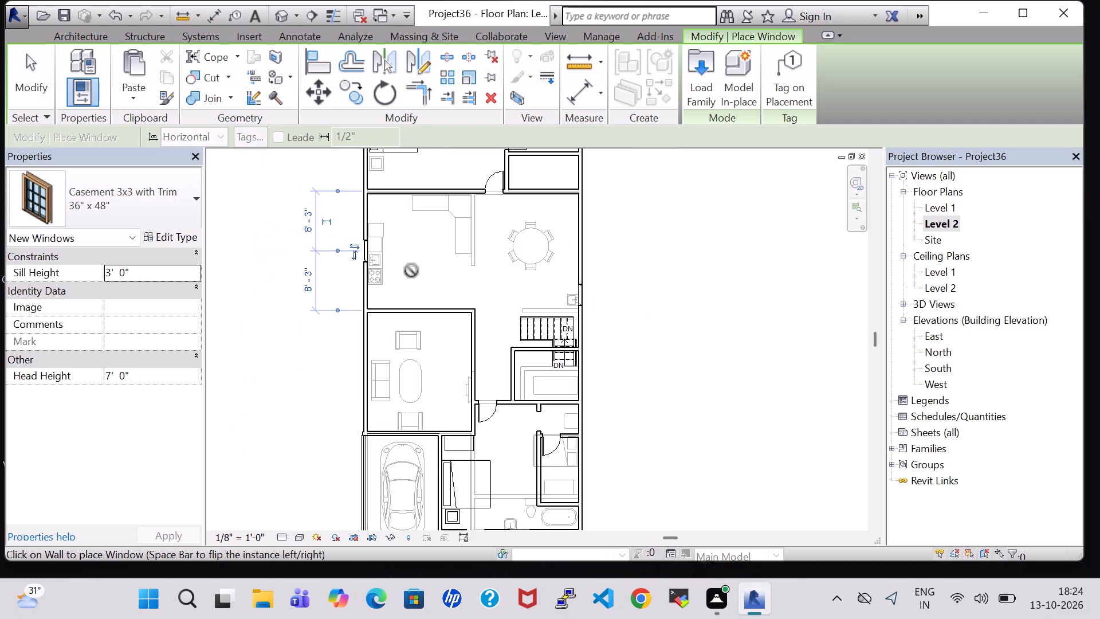
key(Escape)
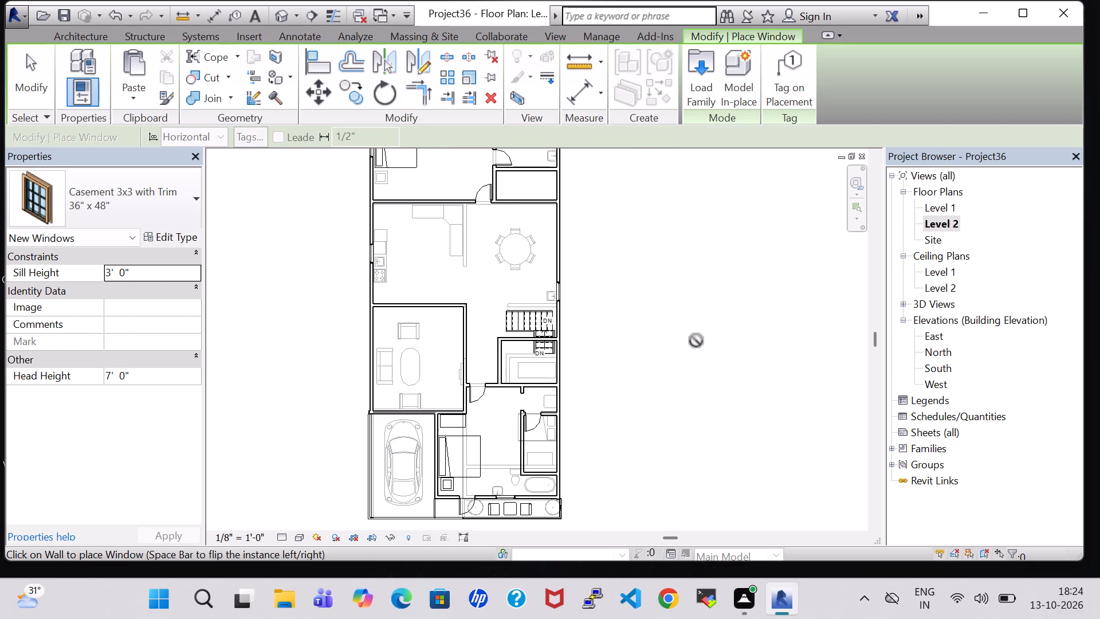
key(Escape)
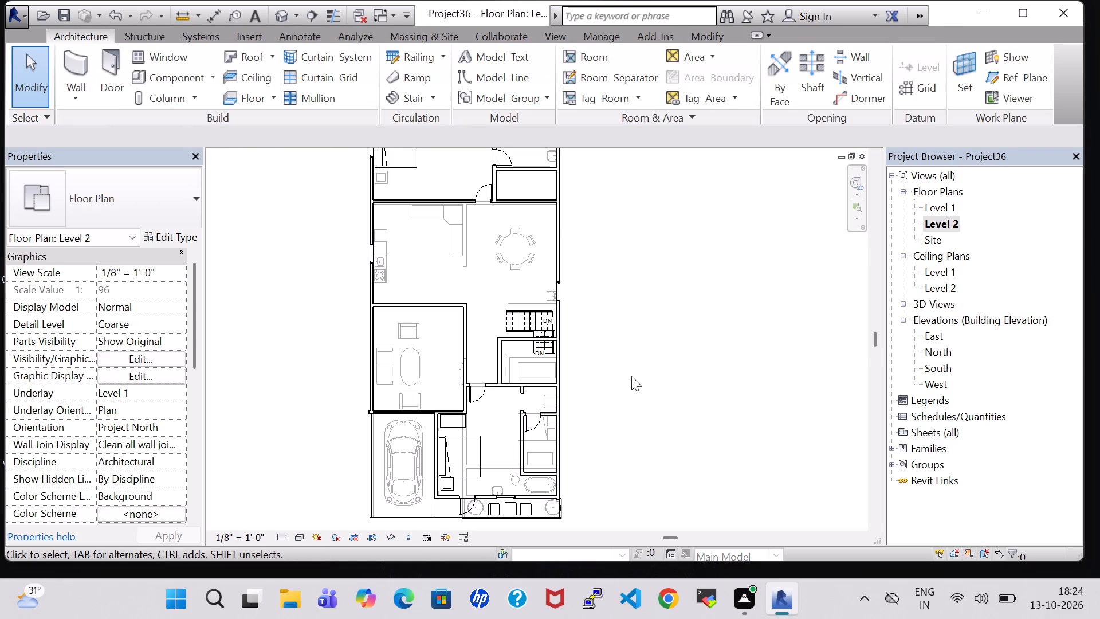
Load the Transom with Trim window family from the US Imperial library's Windows folder.
click(150, 49)
click(689, 80)
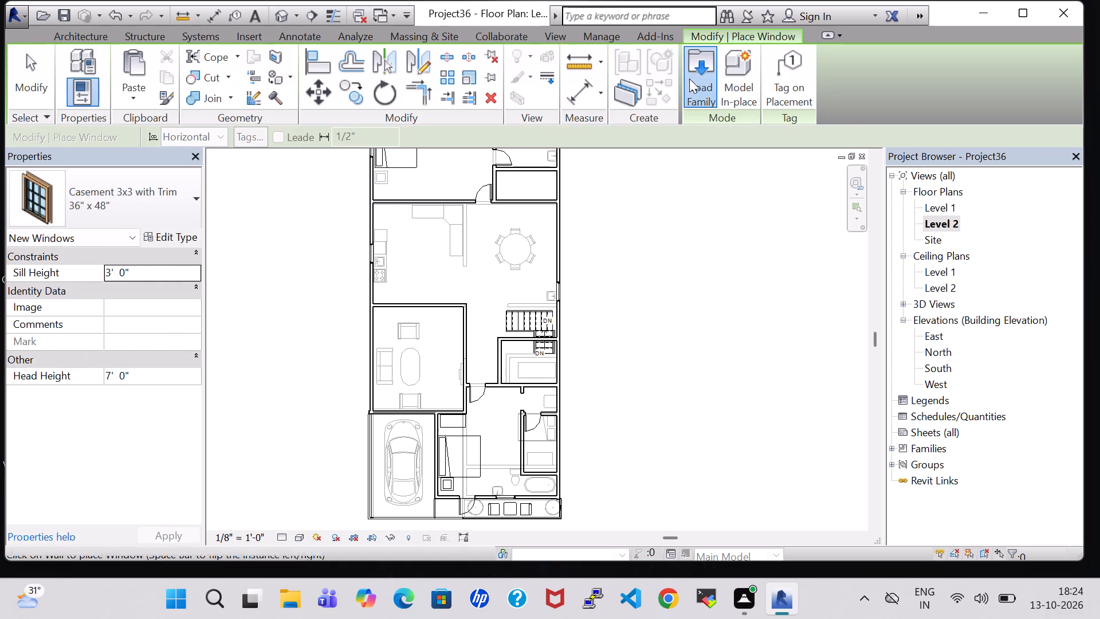
click(618, 383)
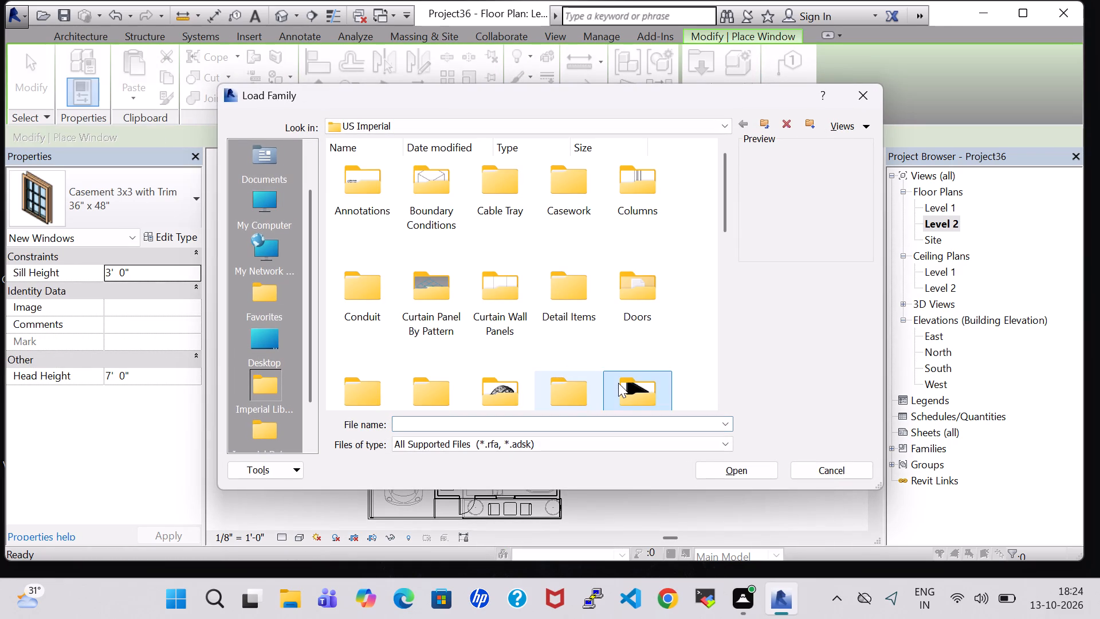
key(w)
double_click(519, 364)
scroll(535, 362, down, 4)
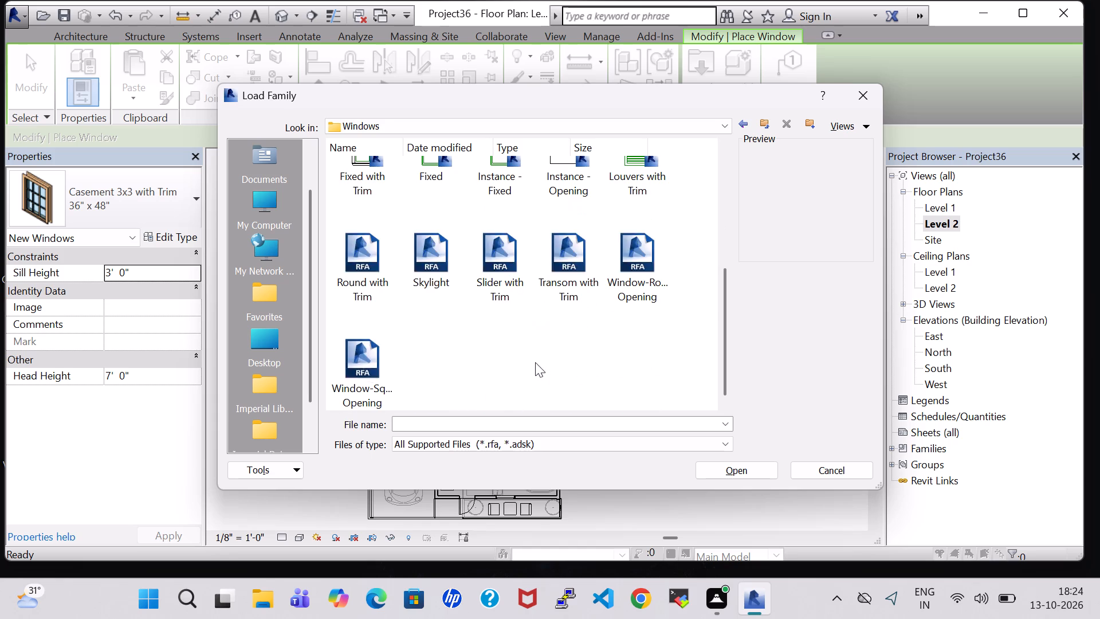
click(563, 284)
click(752, 474)
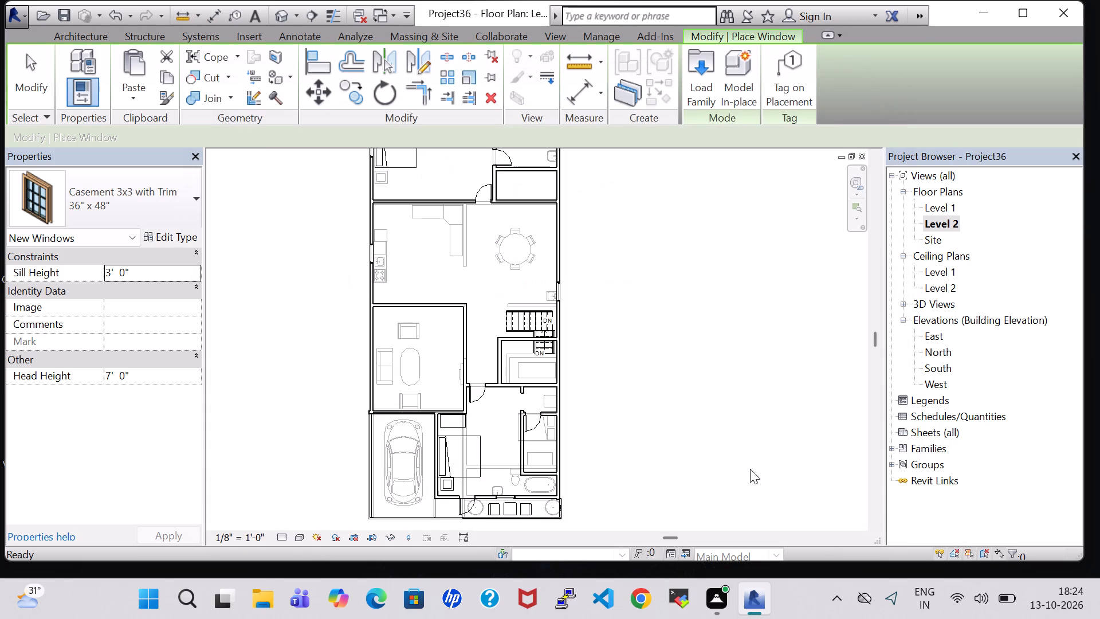
Place a Transom with Trim 24" x 24" window centred in the outer wall of the small room off the parking-side bedroom.
scroll(616, 401, up, 5)
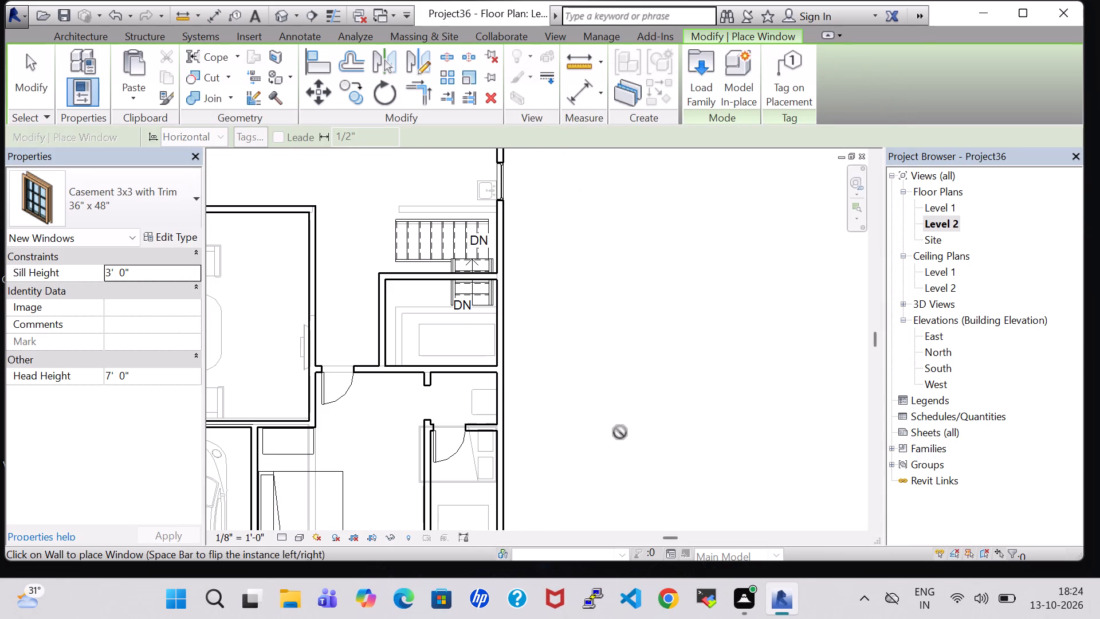
middle_drag(618, 459, 608, 366)
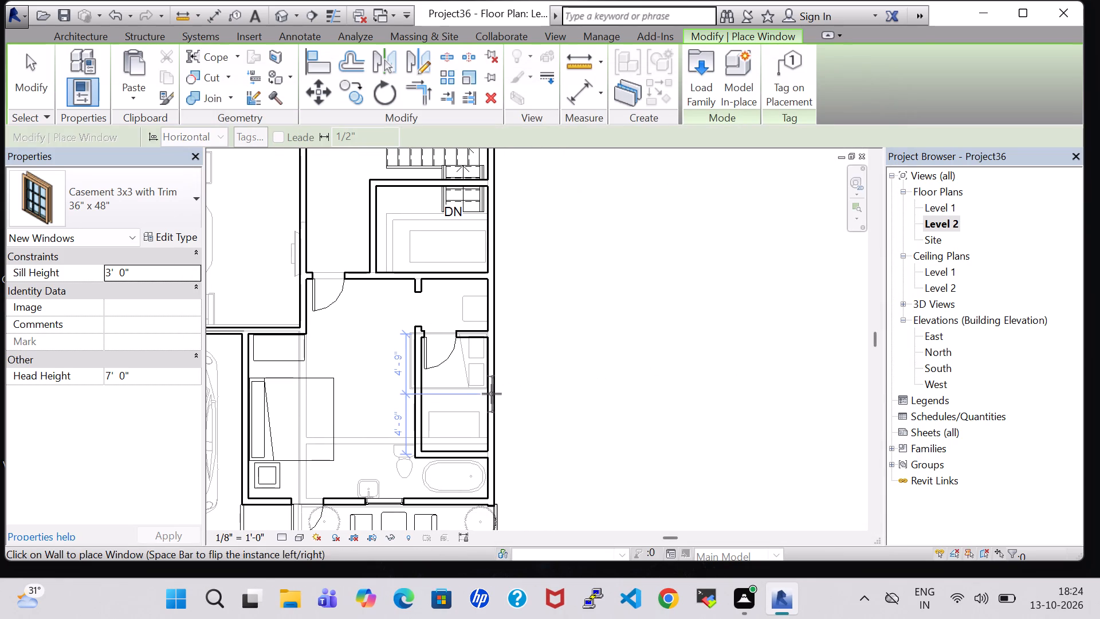
click(114, 205)
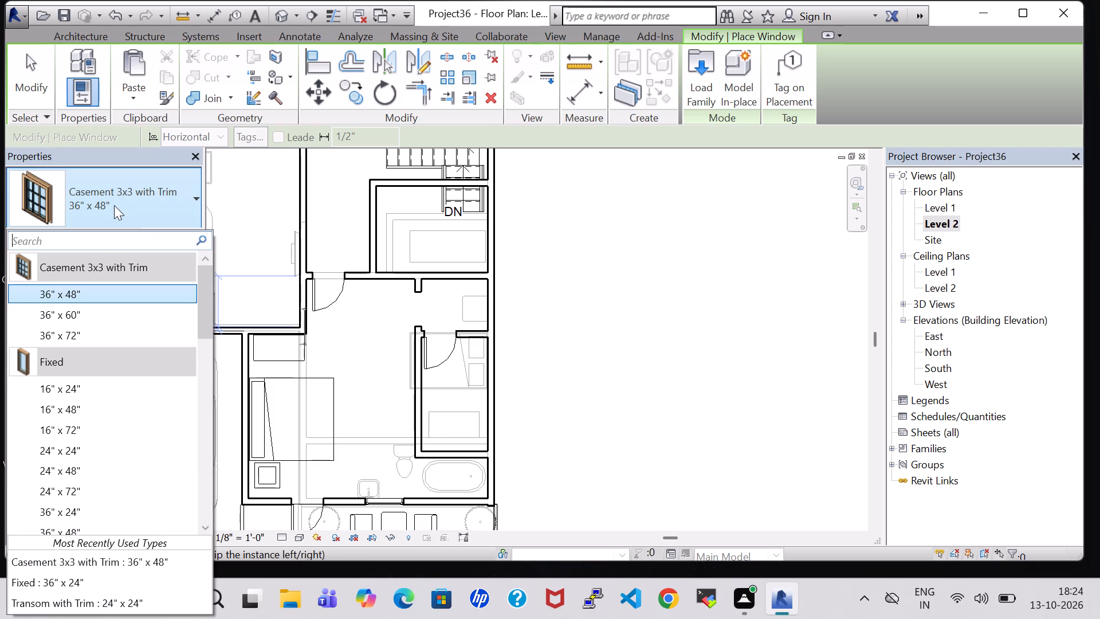
click(79, 605)
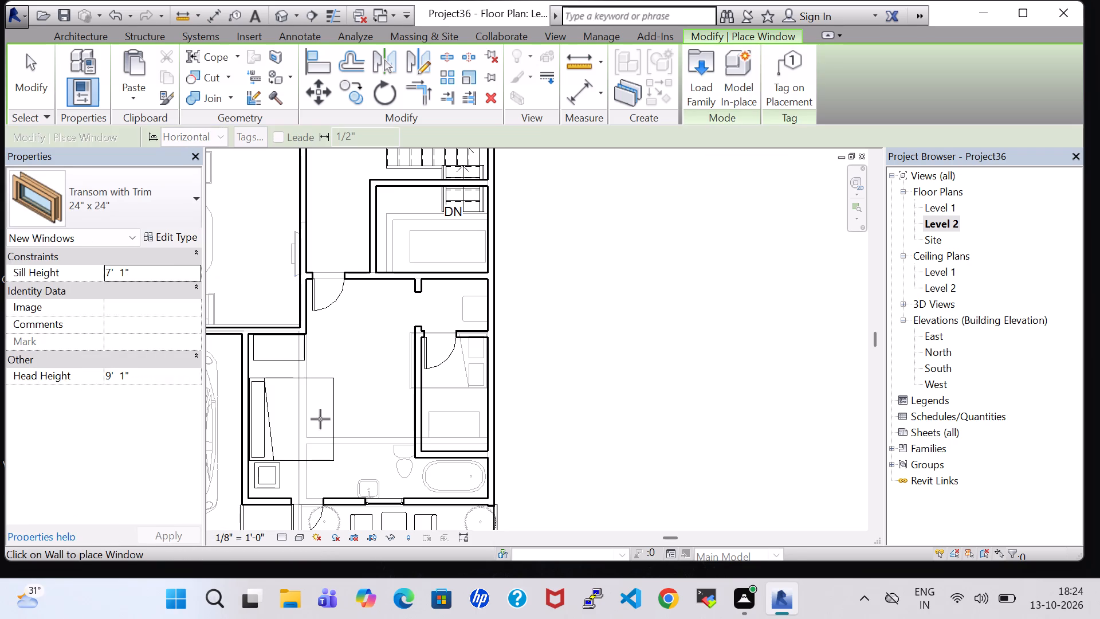
click(492, 390)
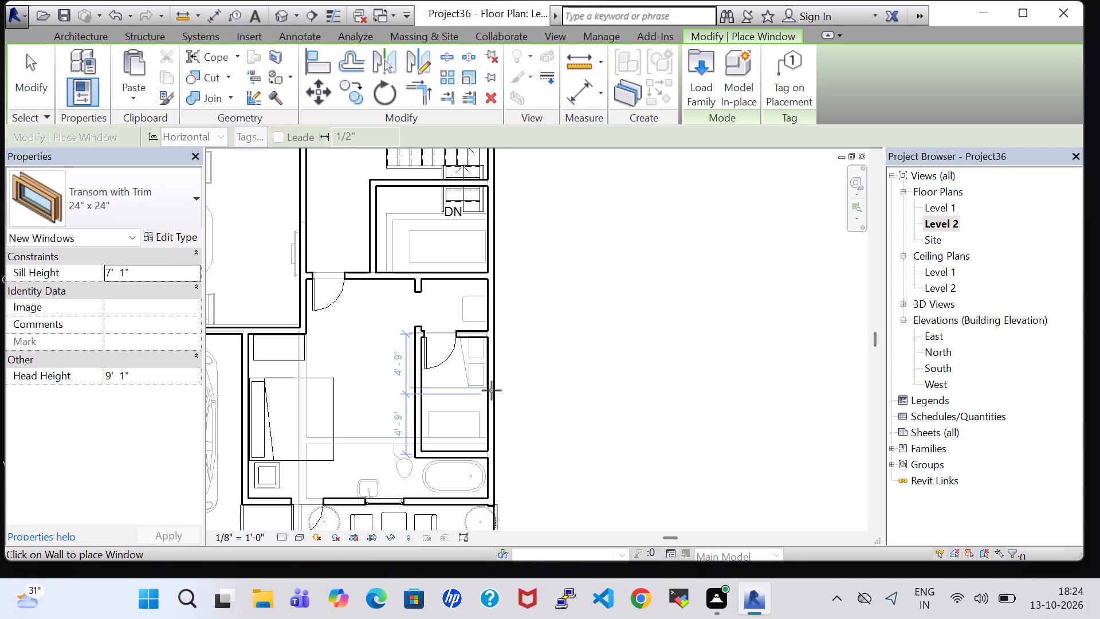
Place Transom with Trim 24" x 24" windows centred in the stair-side small room's outer wall and 5' 1" from the attached toilet's rear wall.
middle_drag(580, 243, 583, 309)
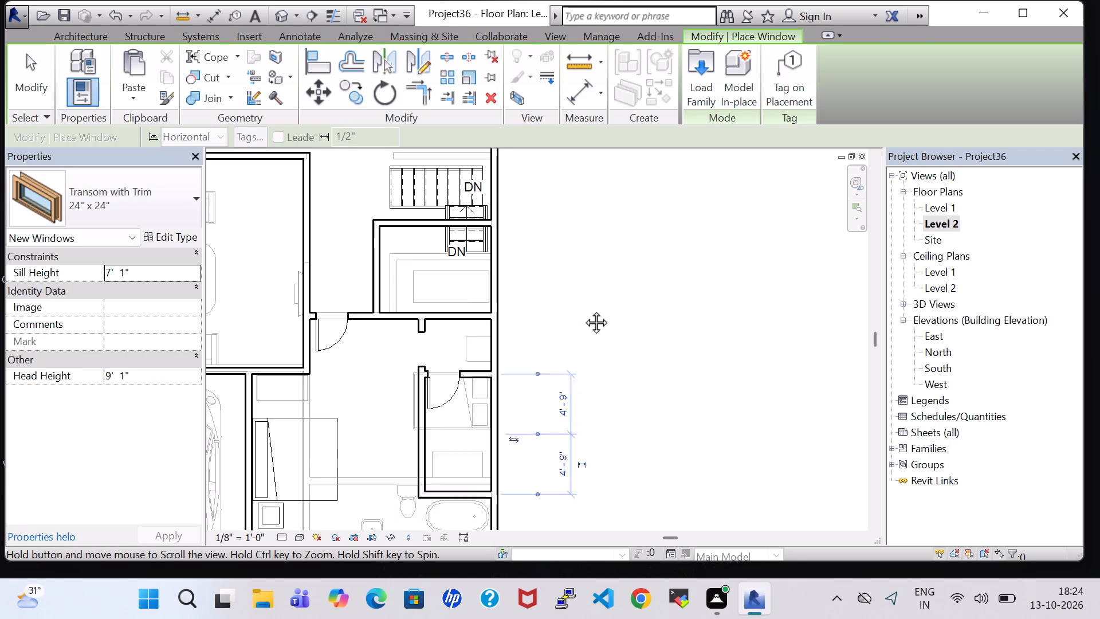
middle_drag(583, 309, 581, 355)
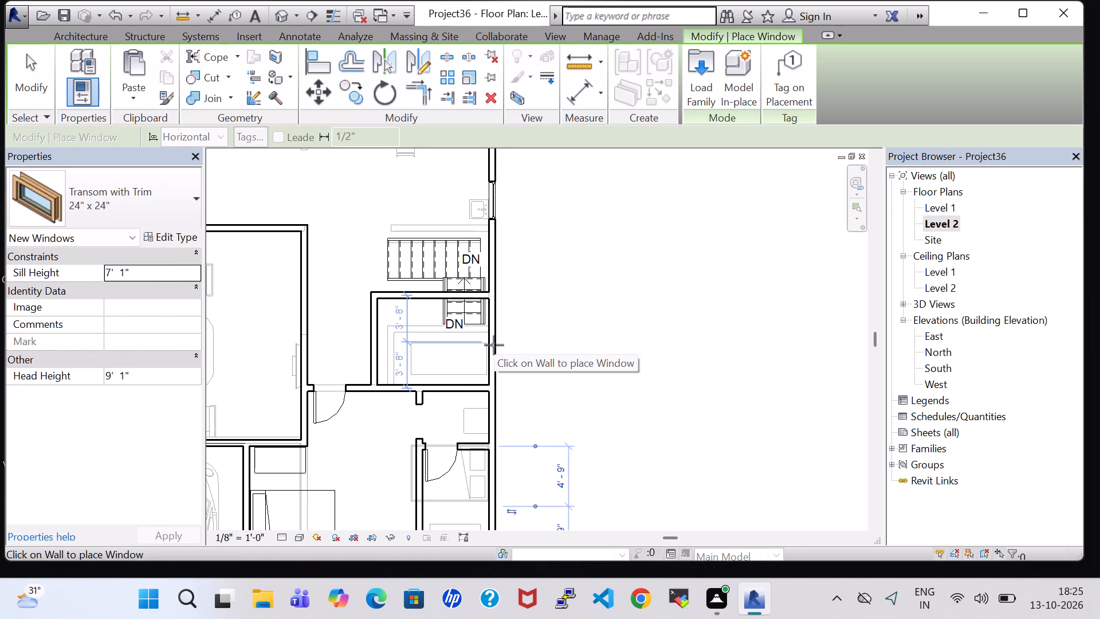
click(493, 345)
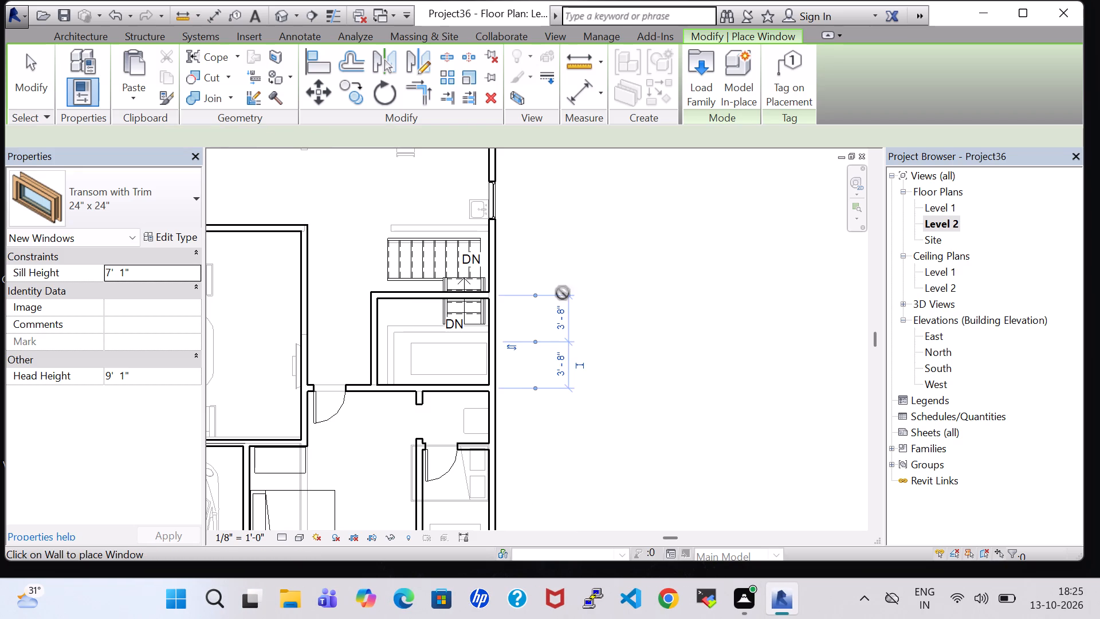
middle_drag(609, 214, 624, 473)
scroll(609, 214, up, 1)
middle_drag(601, 304, 605, 522)
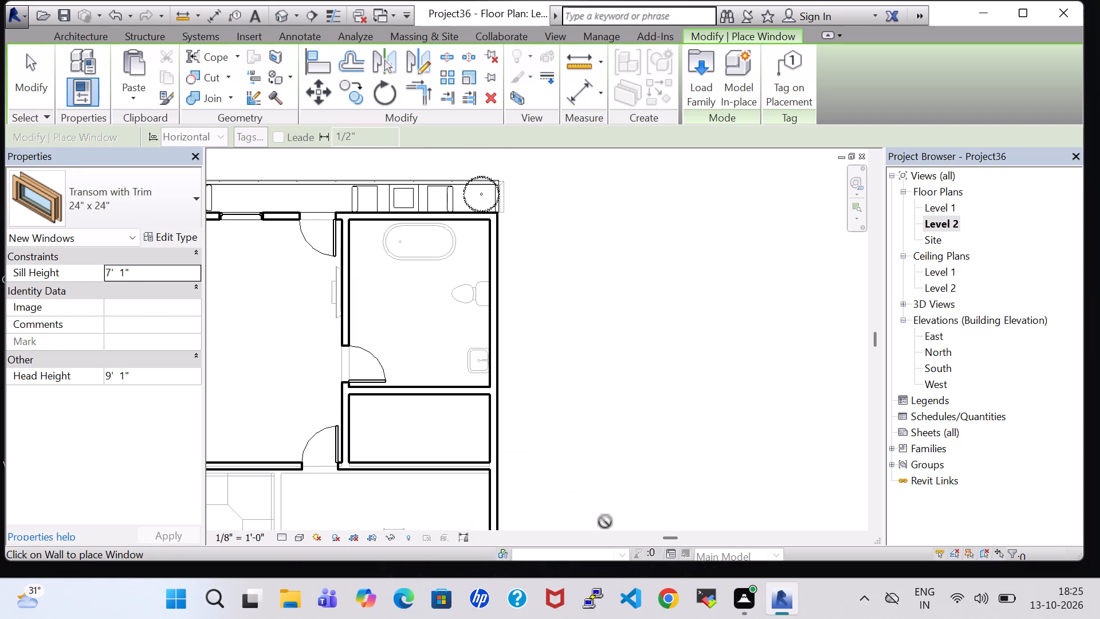
click(492, 290)
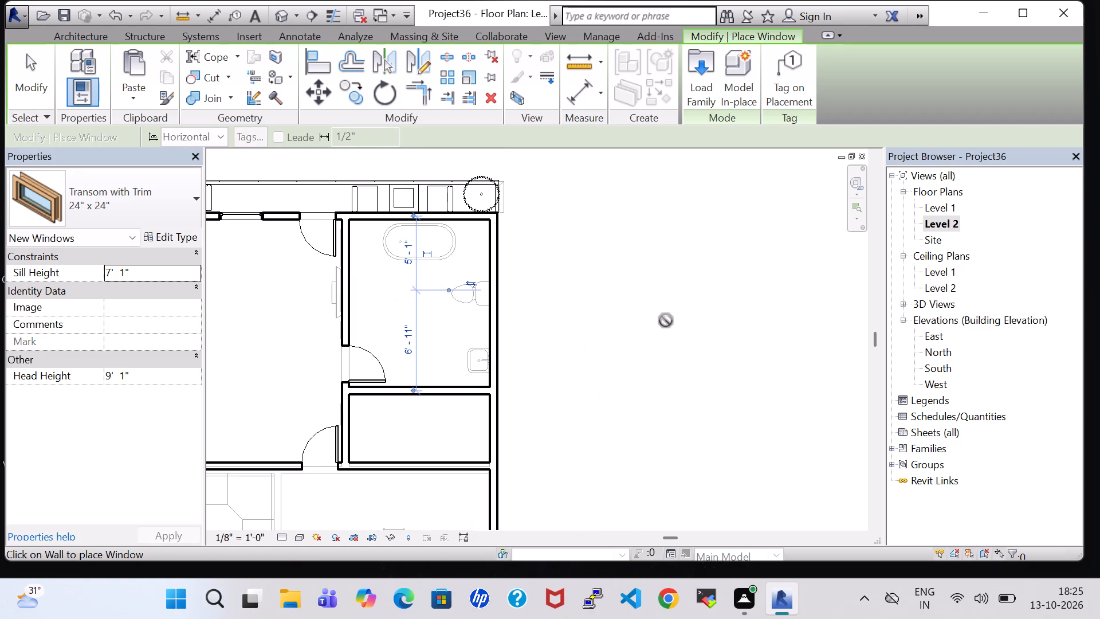
key(Escape)
key(Escape)
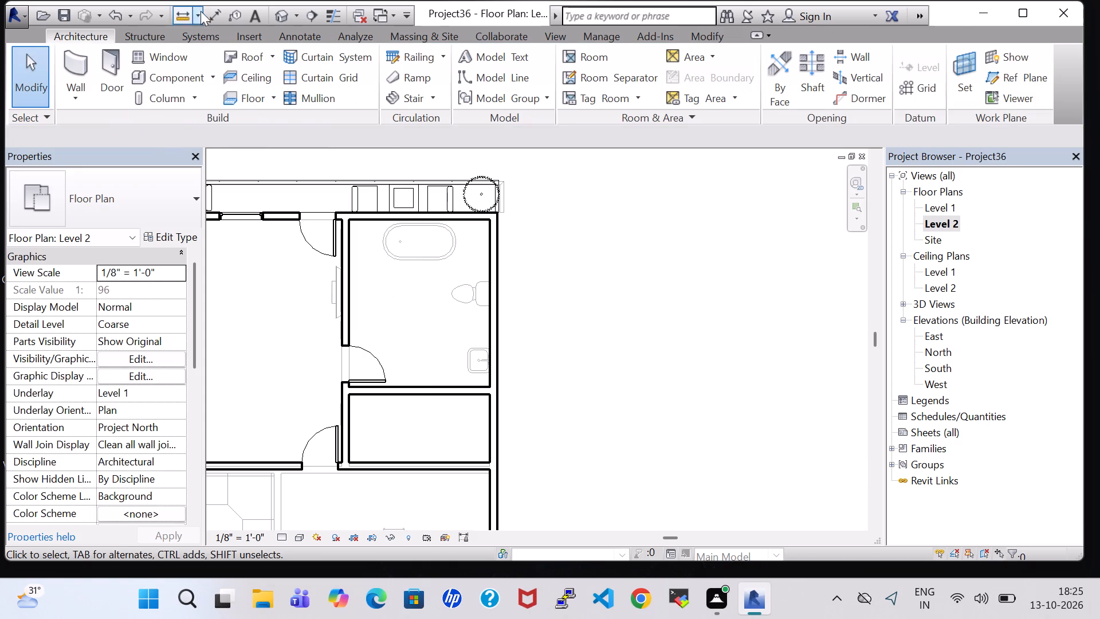
In the 3D view, lower the parking-side small room's Level 2 transom to a 6' 3" sill height and the stair-side room's transom equally.
click(272, 14)
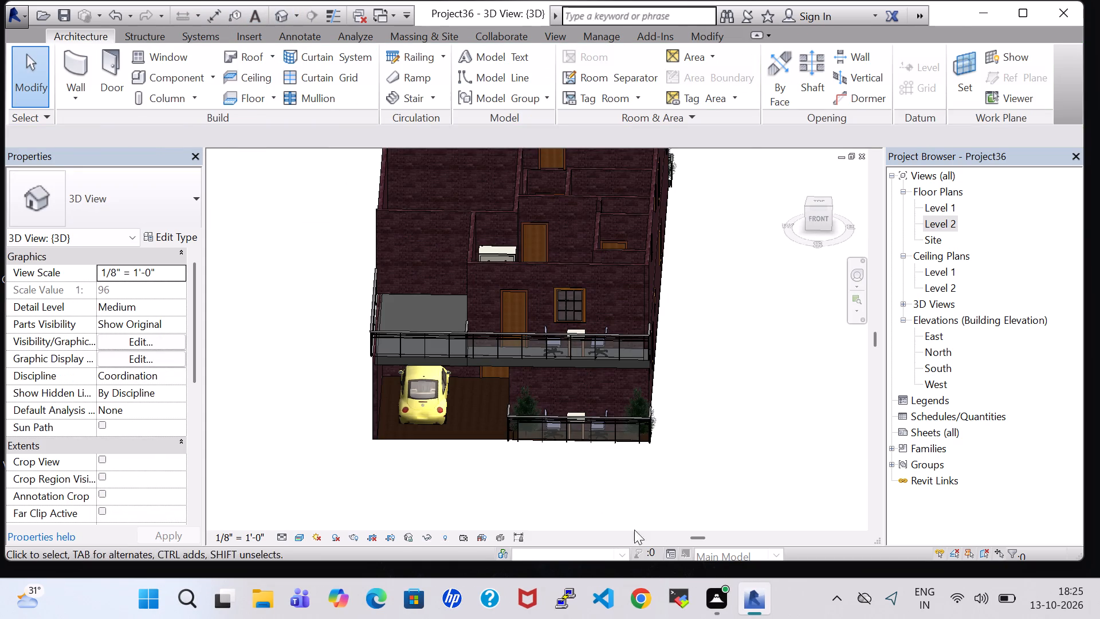
middle_drag(671, 354, 628, 297)
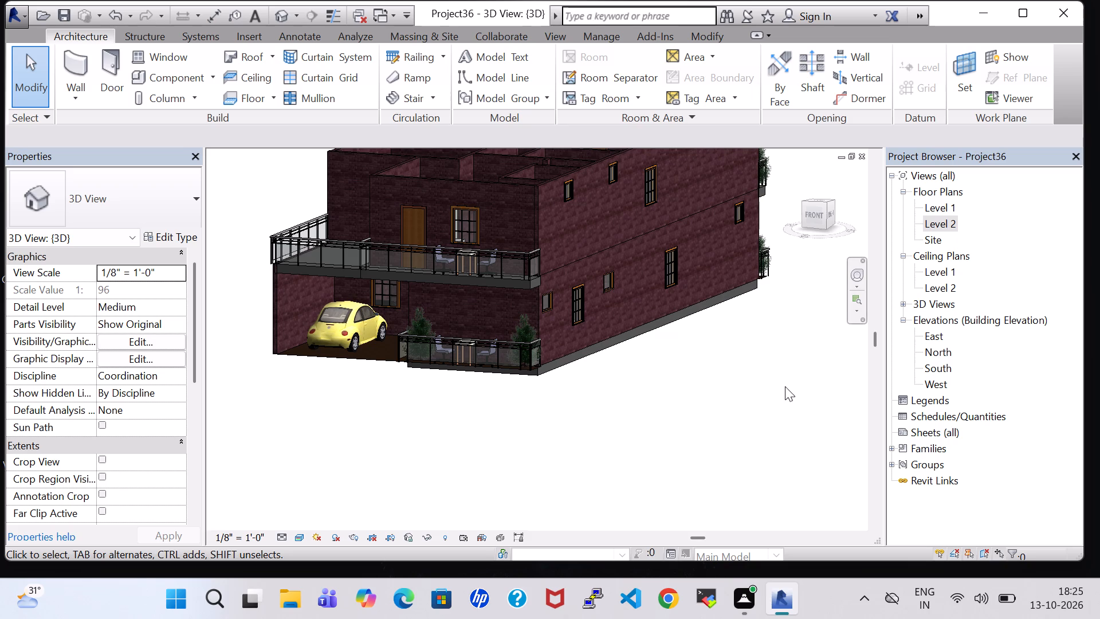
shift+middle_drag(648, 403, 628, 403)
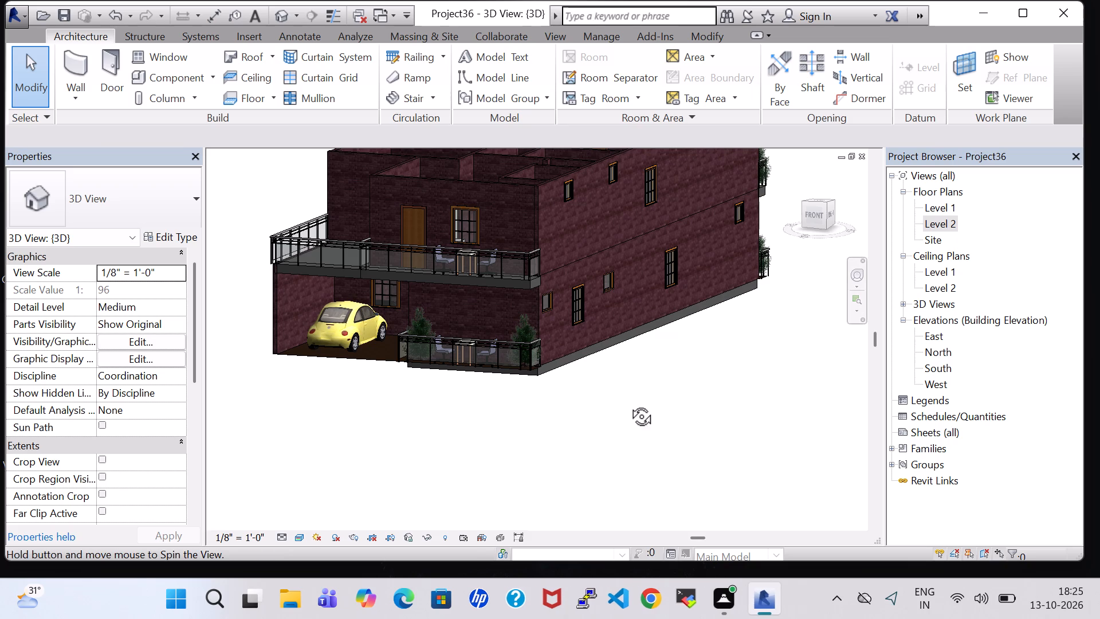
shift+middle_drag(628, 403, 509, 426)
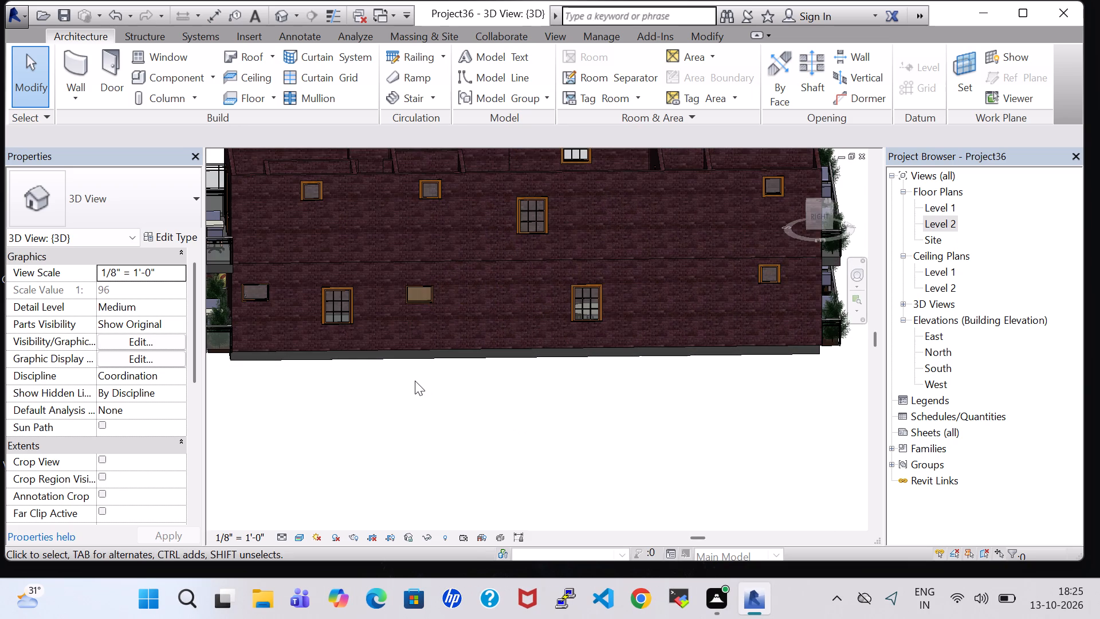
click(311, 193)
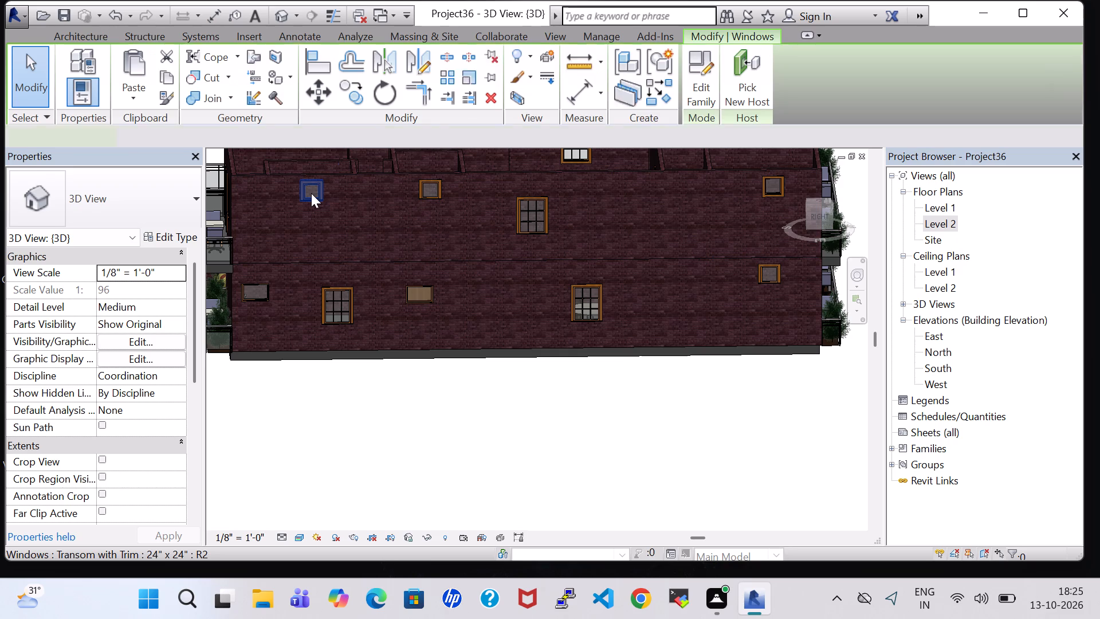
key(Down)
key(Down)
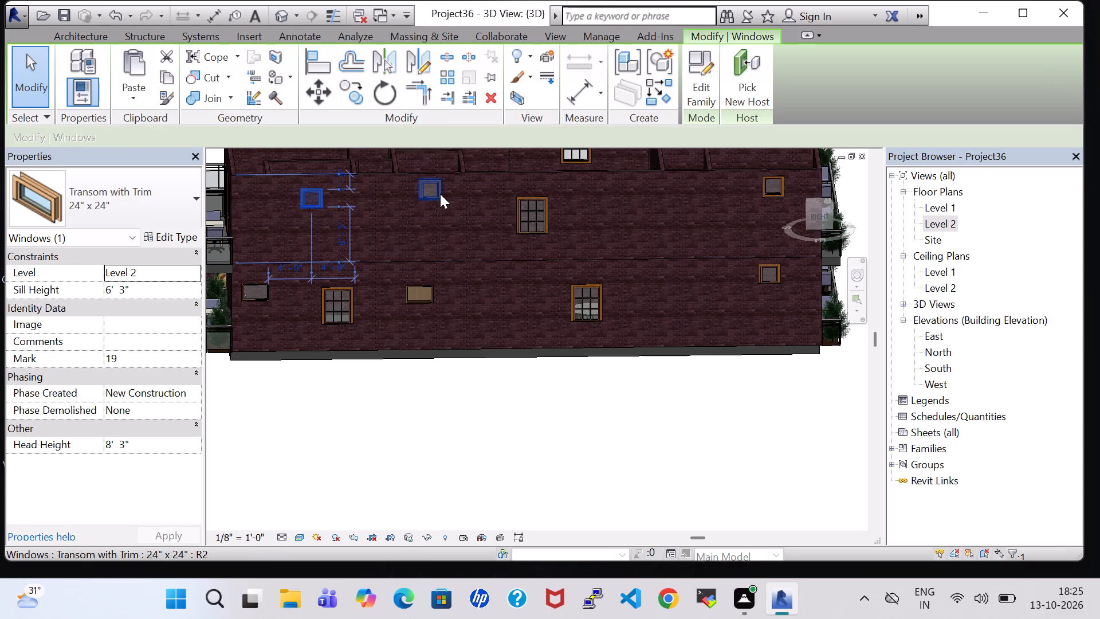
click(440, 194)
key(Down)
key(Down)
click(619, 401)
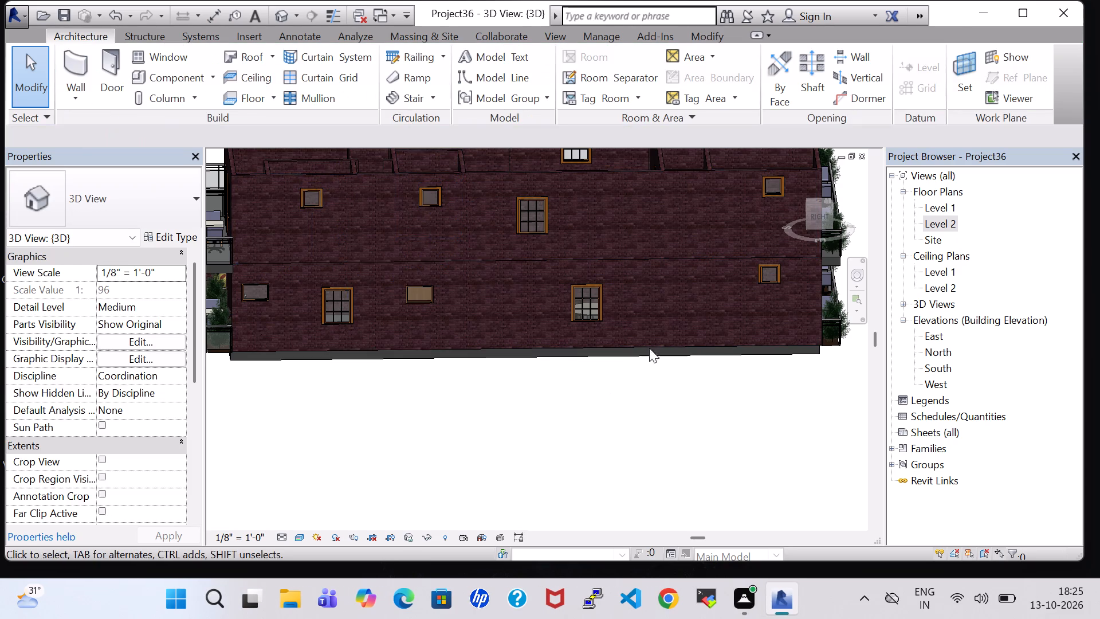
Lower the transom window of the rear bedroom's attached toilet on Level 2 by three small nudges.
click(763, 197)
key(Down)
key(Down)
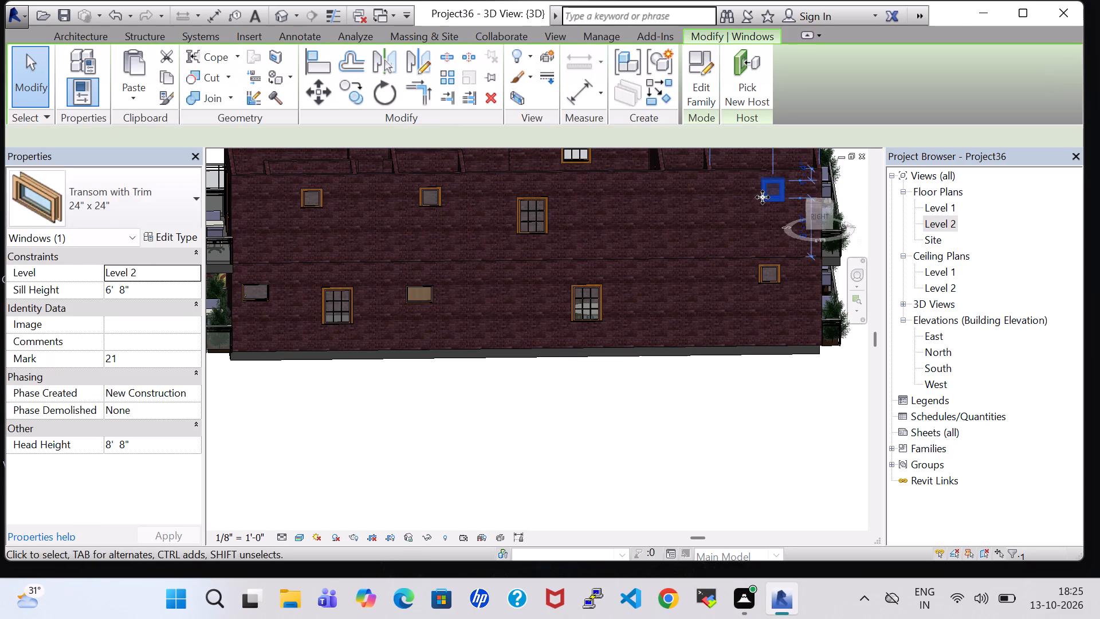
key(Down)
click(757, 446)
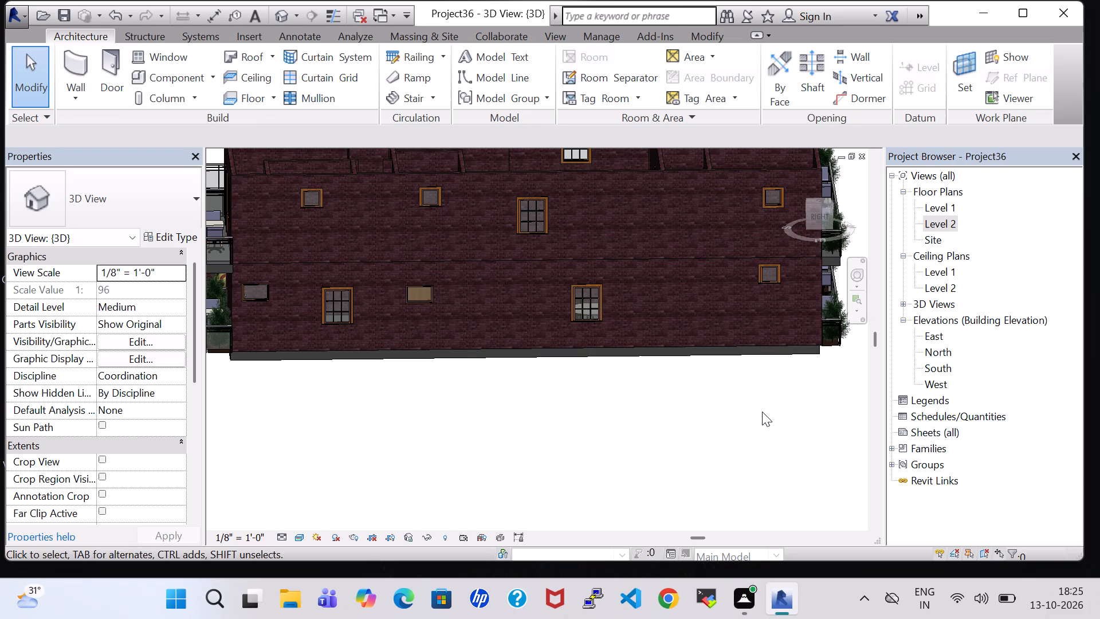
Inspect the rear and the opposite side wall of the house in 3D, and review the whole Level 2 floor plan.
shift+middle_drag(762, 412, 482, 374)
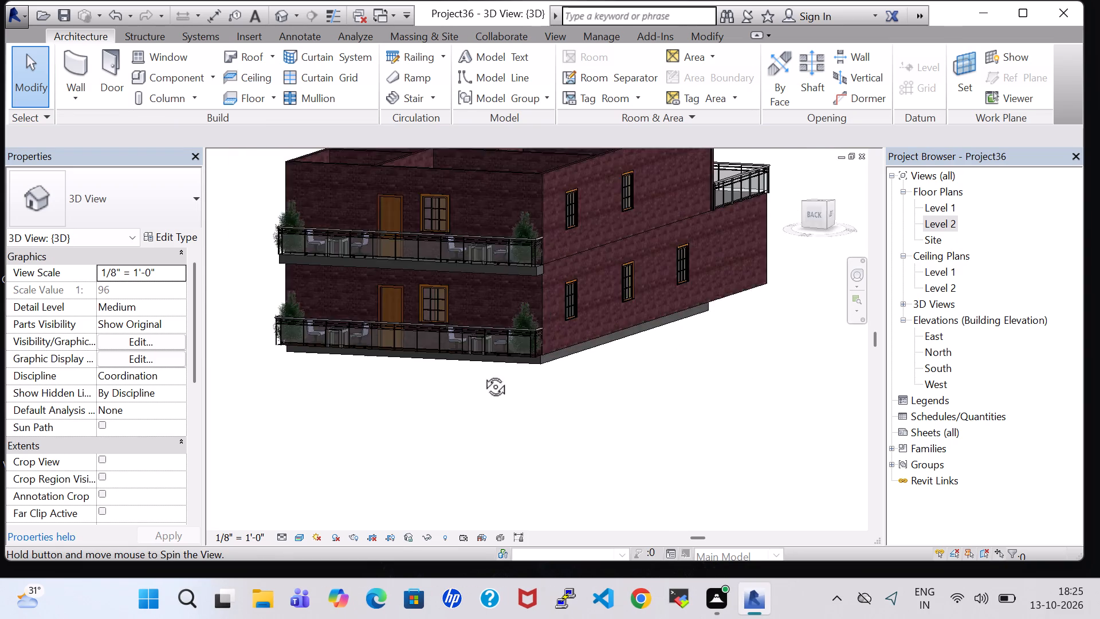
shift+middle_drag(482, 374, 452, 365)
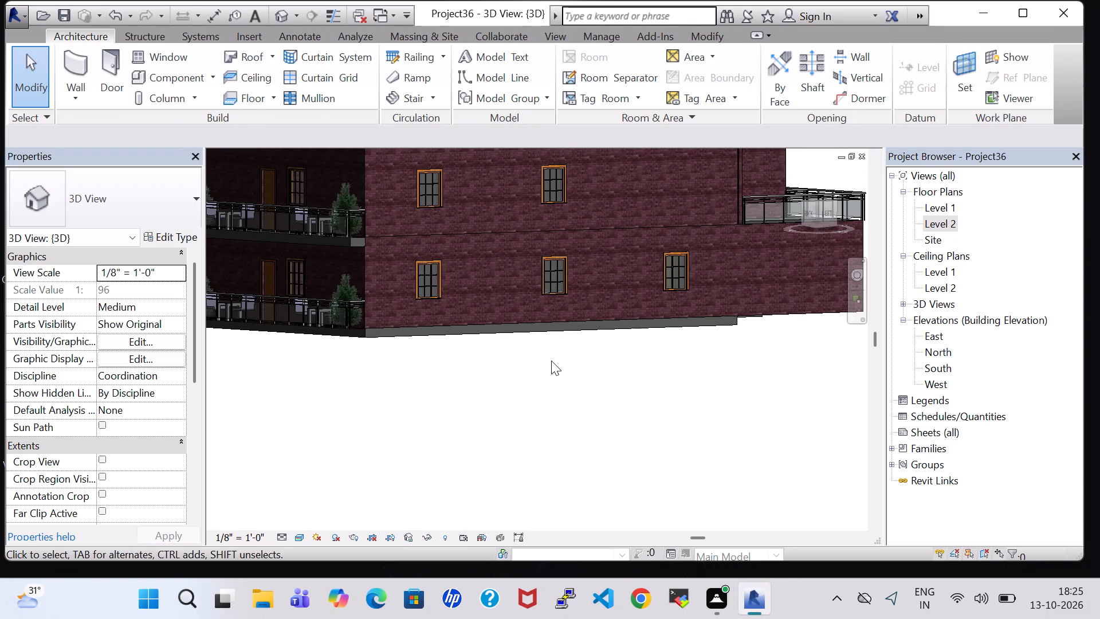
scroll(551, 361, up, 1)
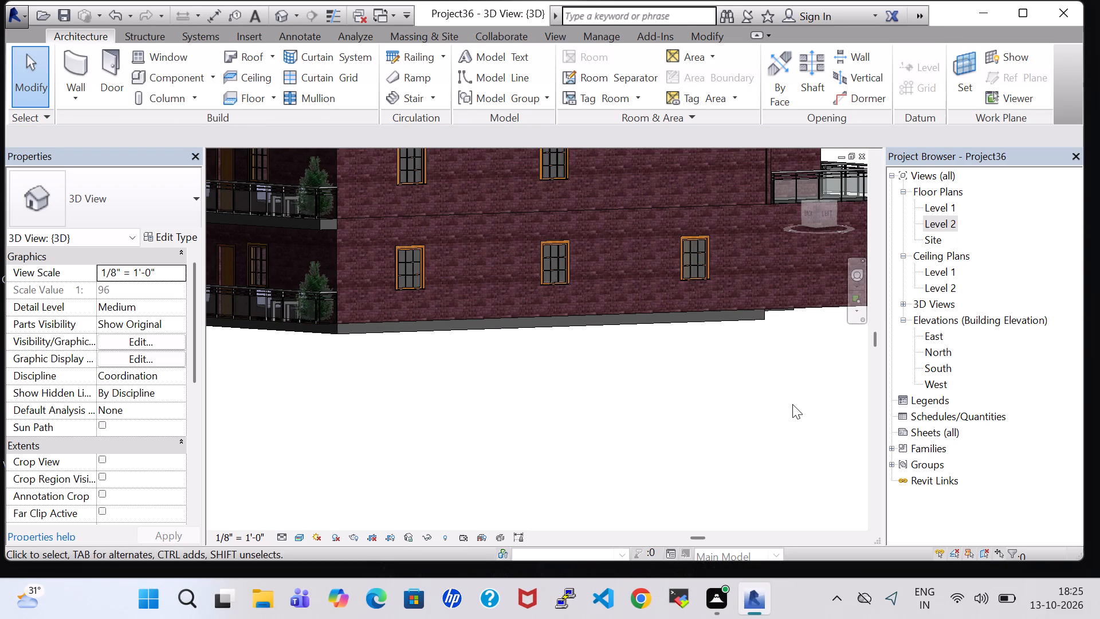
double_click(943, 222)
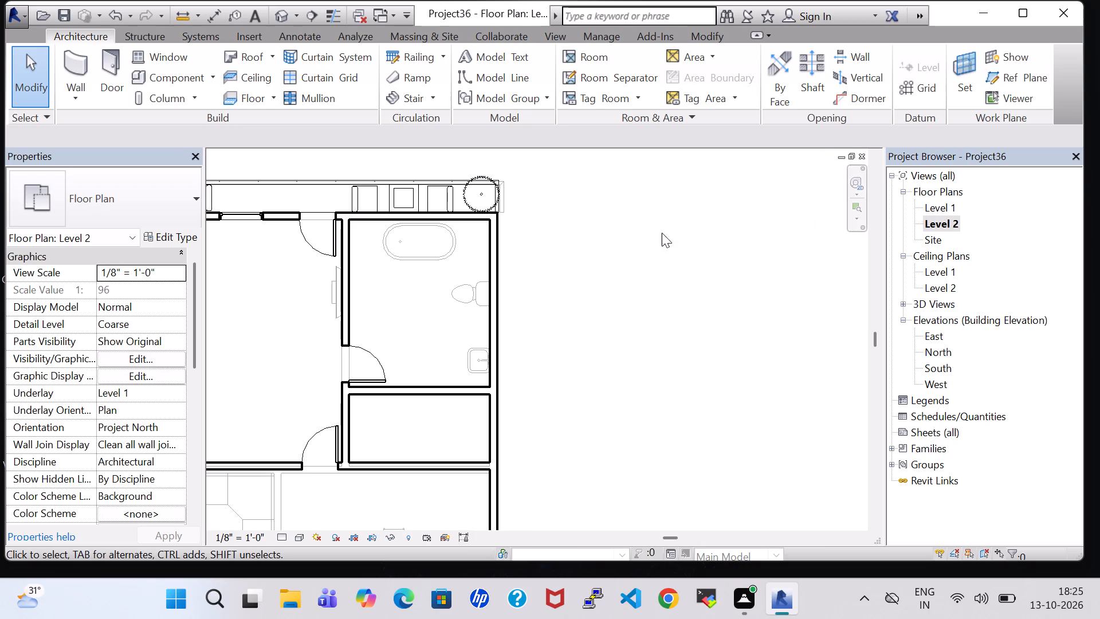
scroll(624, 227, down, 4)
middle_drag(631, 350, 708, 300)
scroll(714, 286, down, 2)
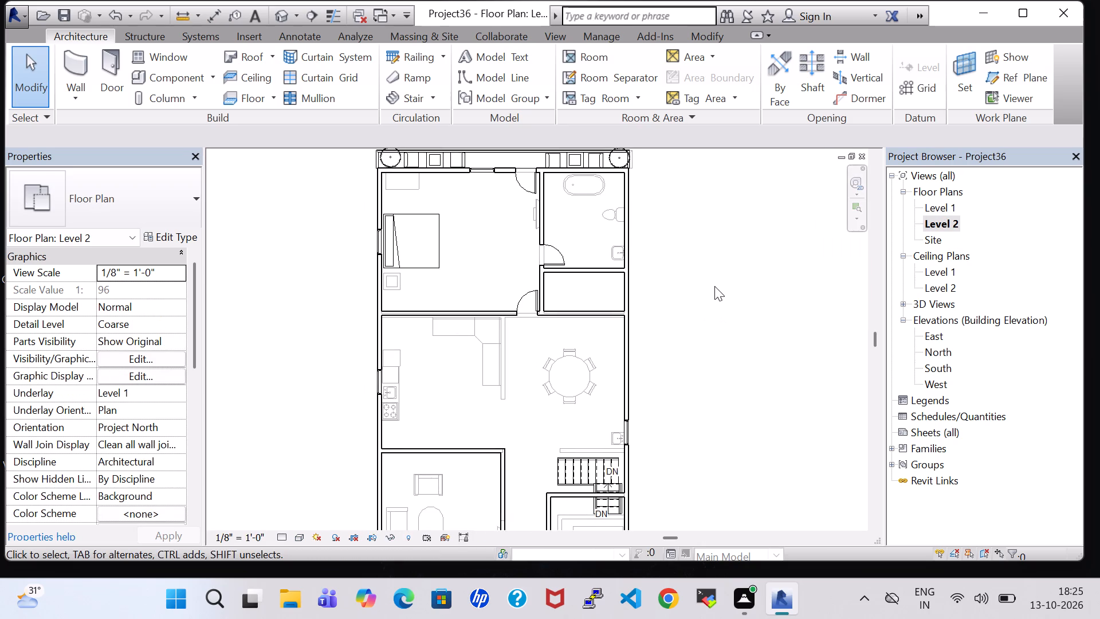
scroll(714, 286, down, 1)
middle_drag(764, 453, 745, 381)
scroll(745, 380, up, 6)
scroll(745, 380, down, 2)
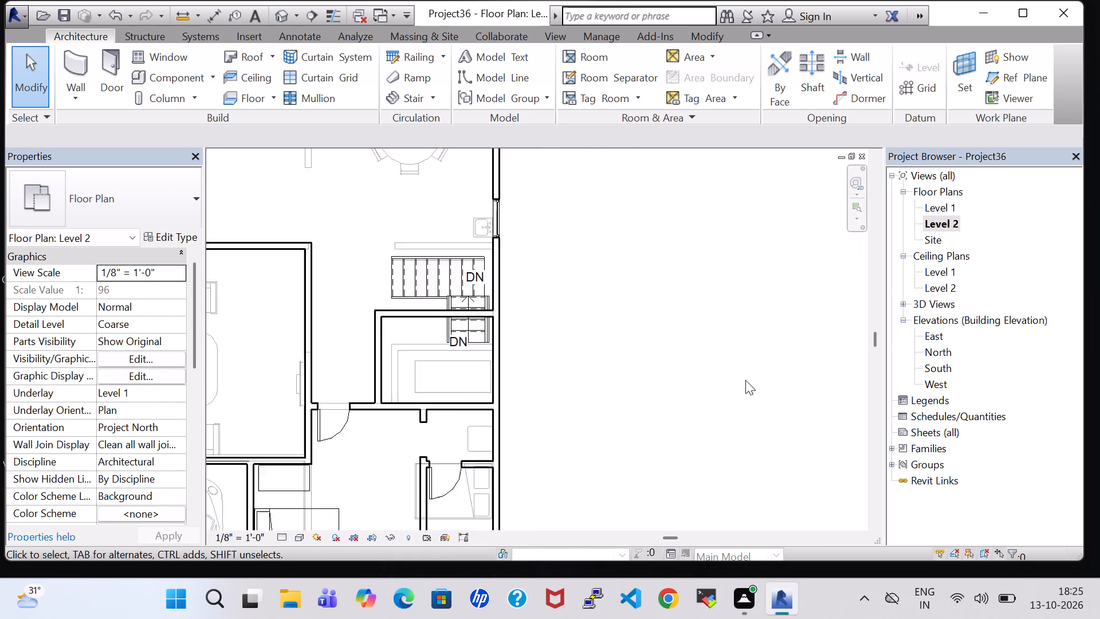
scroll(745, 380, down, 4)
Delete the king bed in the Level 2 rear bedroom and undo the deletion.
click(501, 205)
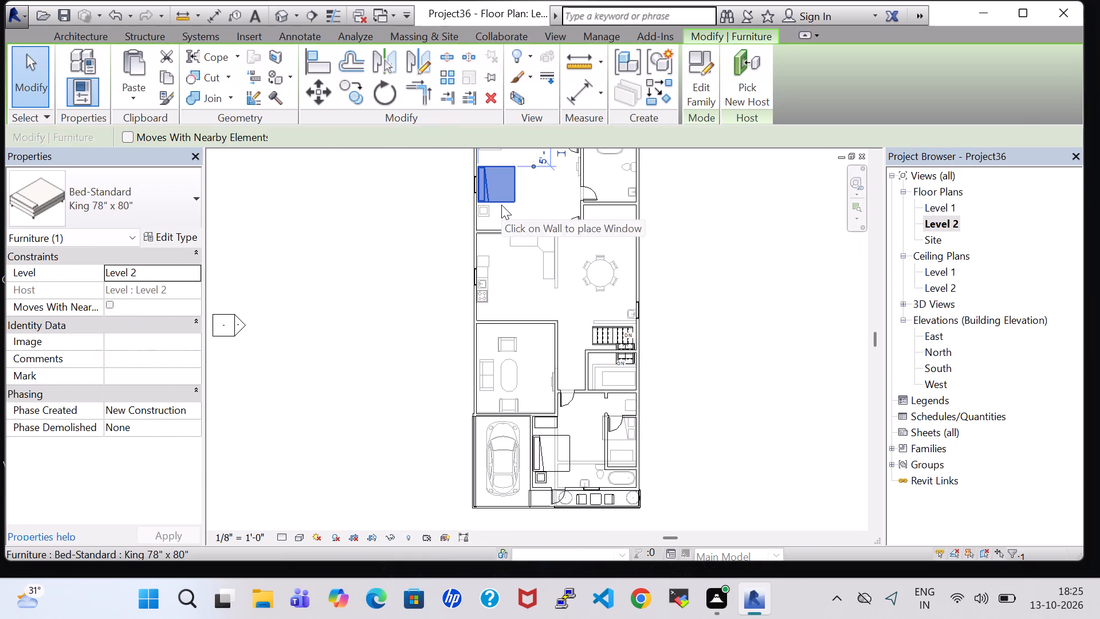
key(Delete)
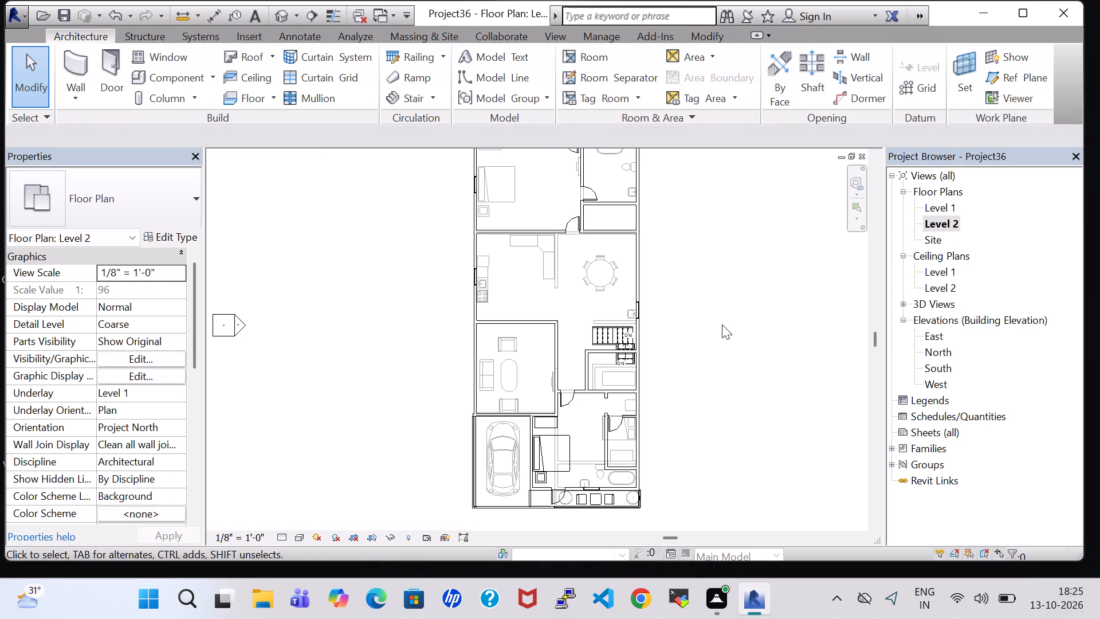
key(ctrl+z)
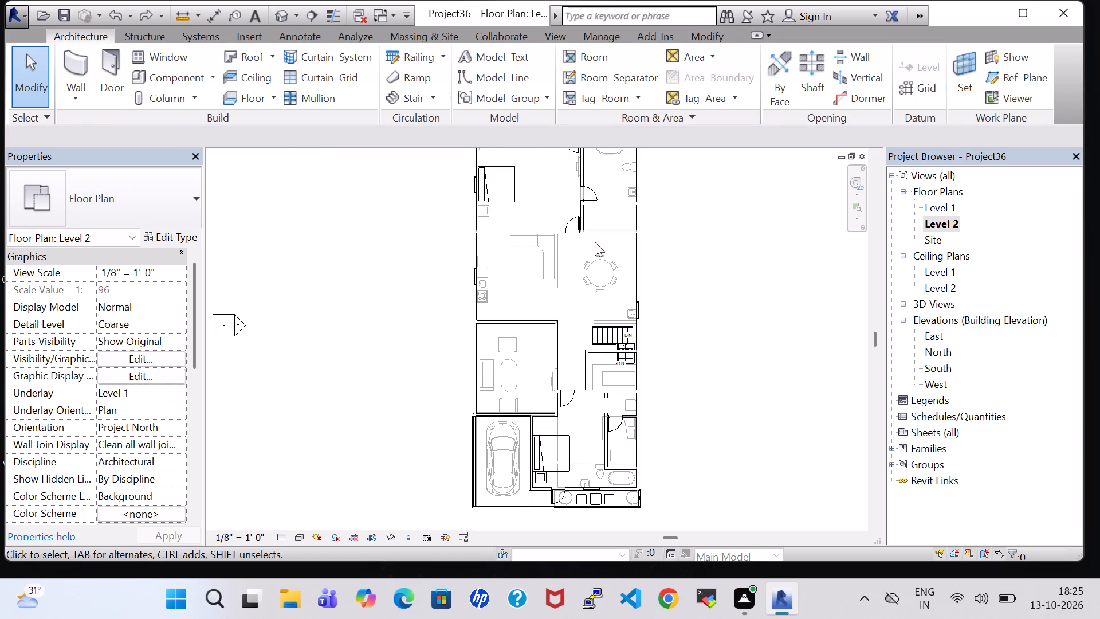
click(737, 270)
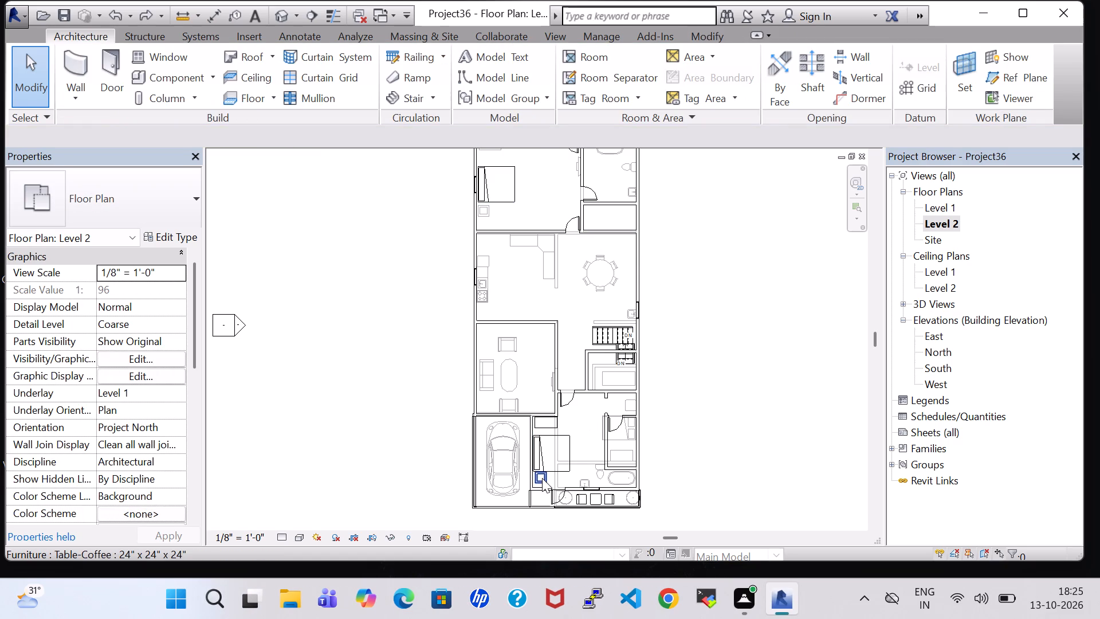
Create a similar Table-Coffee 24" x 24" x 24" from the parking-side bedroom and place it beside the rear bedroom's bed over the underlay.
click(542, 478)
right_click(542, 478)
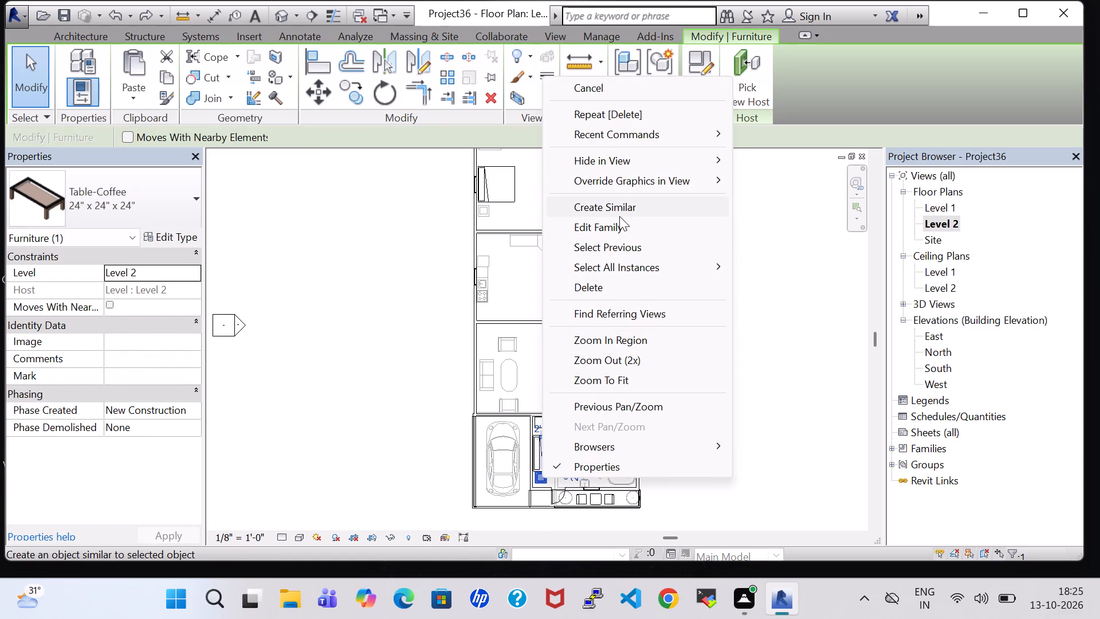
click(618, 210)
scroll(489, 214, up, 6)
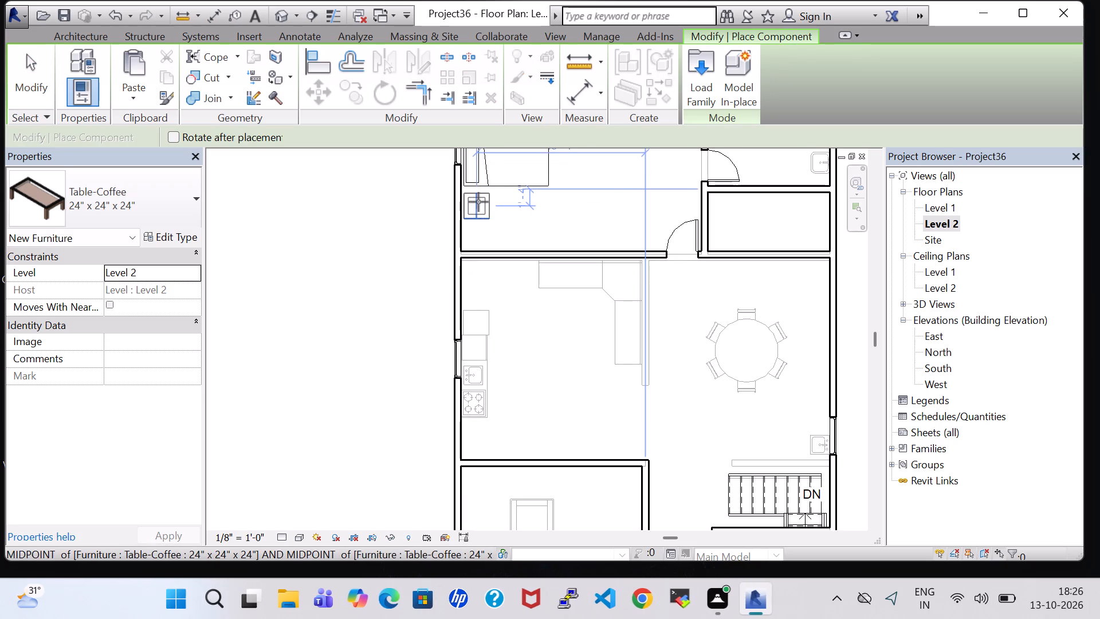
click(478, 202)
scroll(689, 303, down, 6)
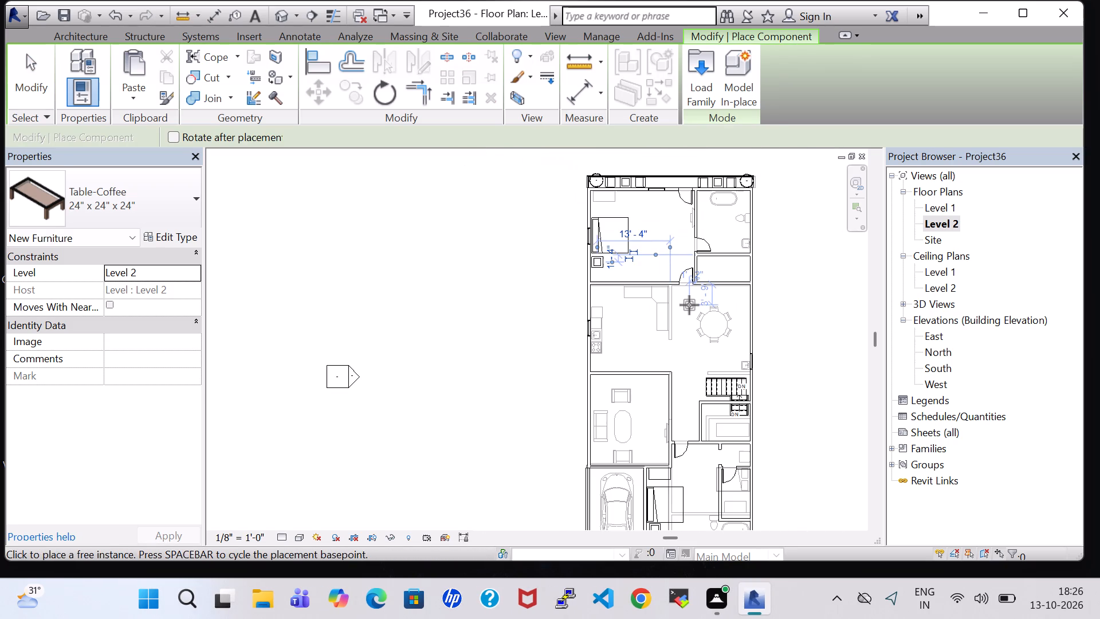
key(Escape)
key(Escape)
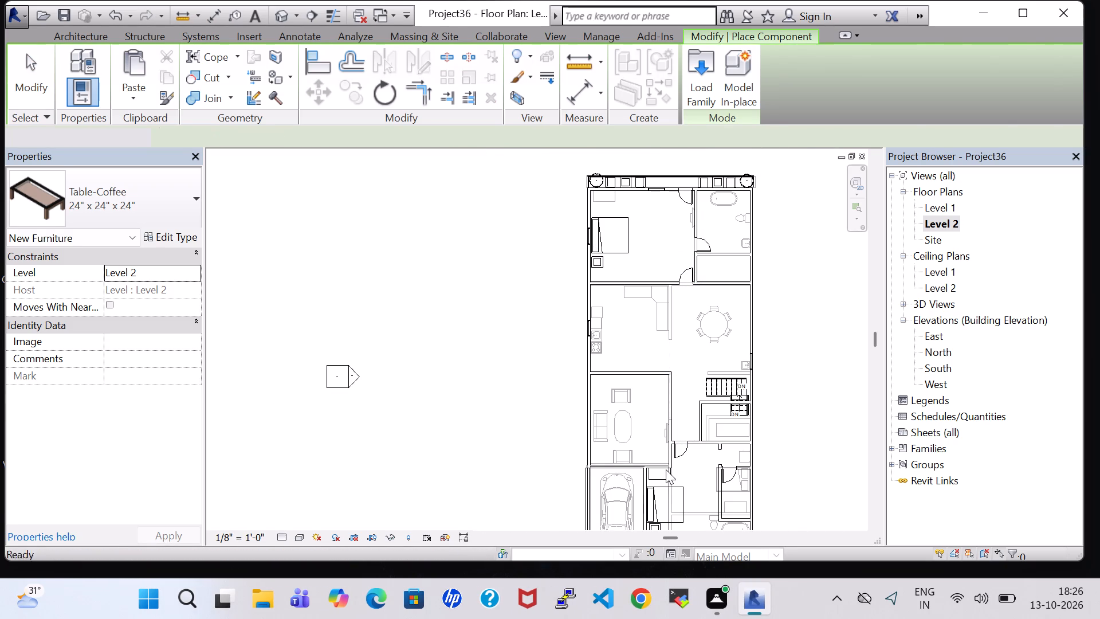
Create a similar Dresser 48" x 72" x 24" from the parking-side bedroom and place it in the rear bedroom's corner by the rear balcony.
click(666, 469)
right_click(665, 471)
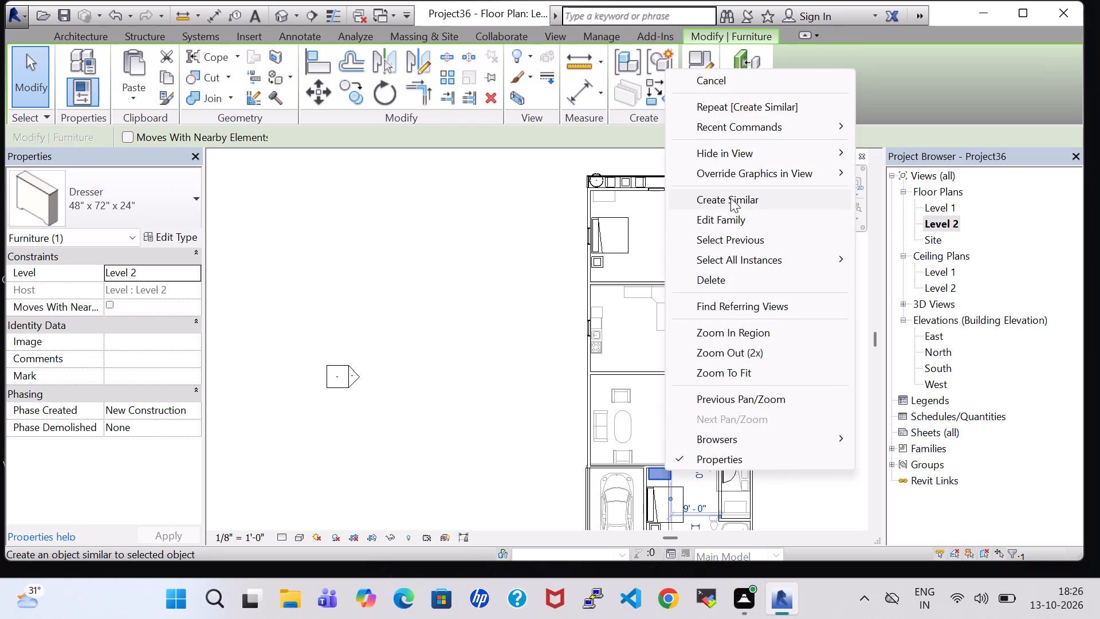
click(730, 198)
scroll(603, 171, up, 2)
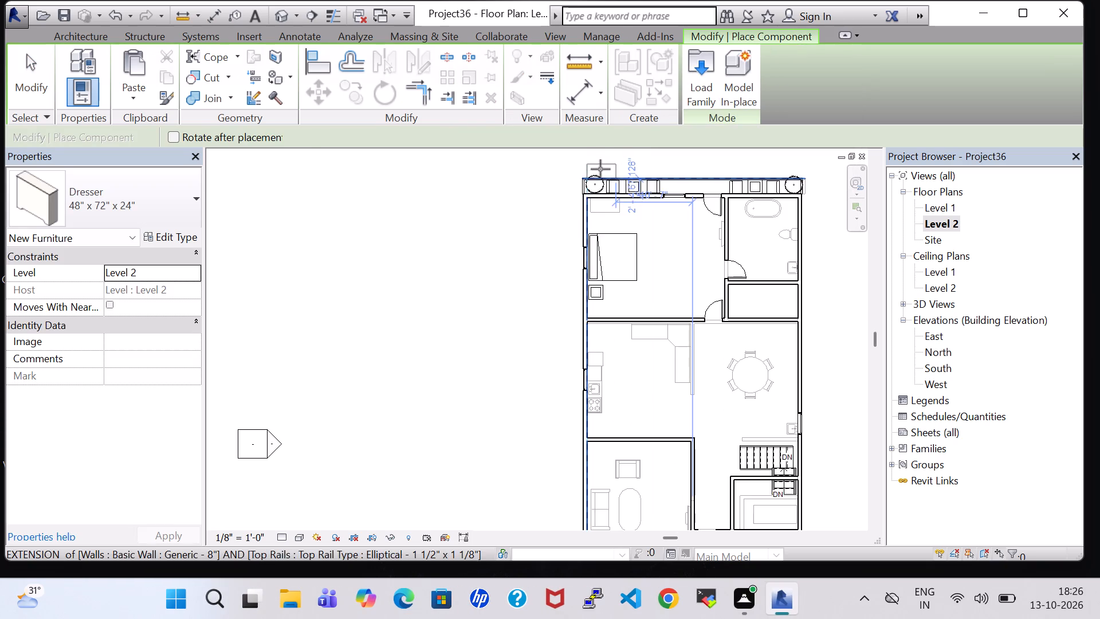
click(609, 207)
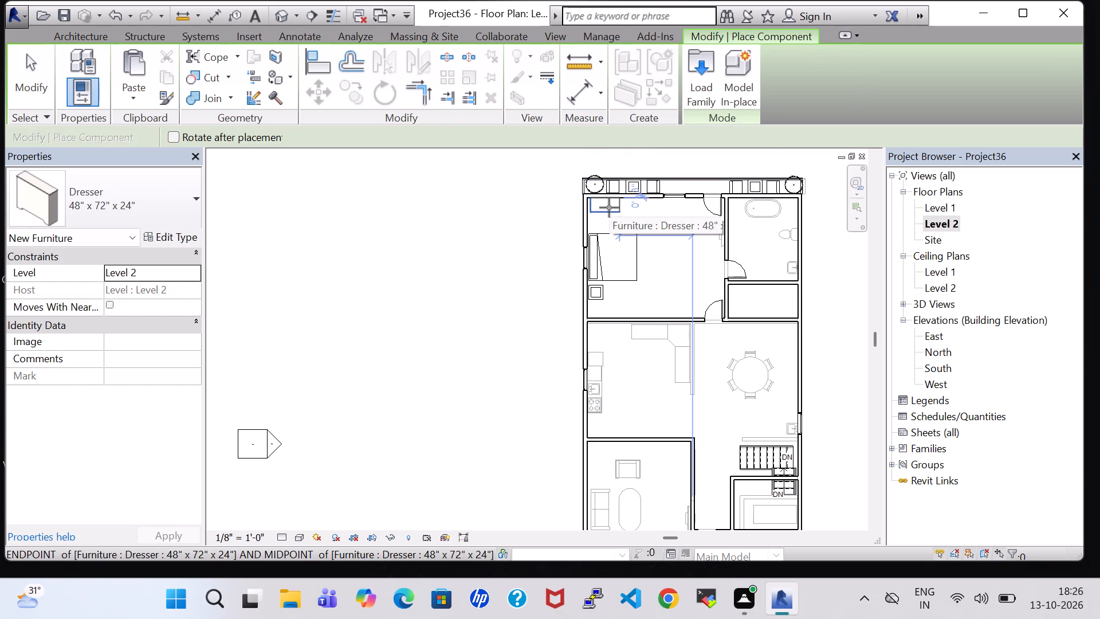
key(Escape)
key(Escape)
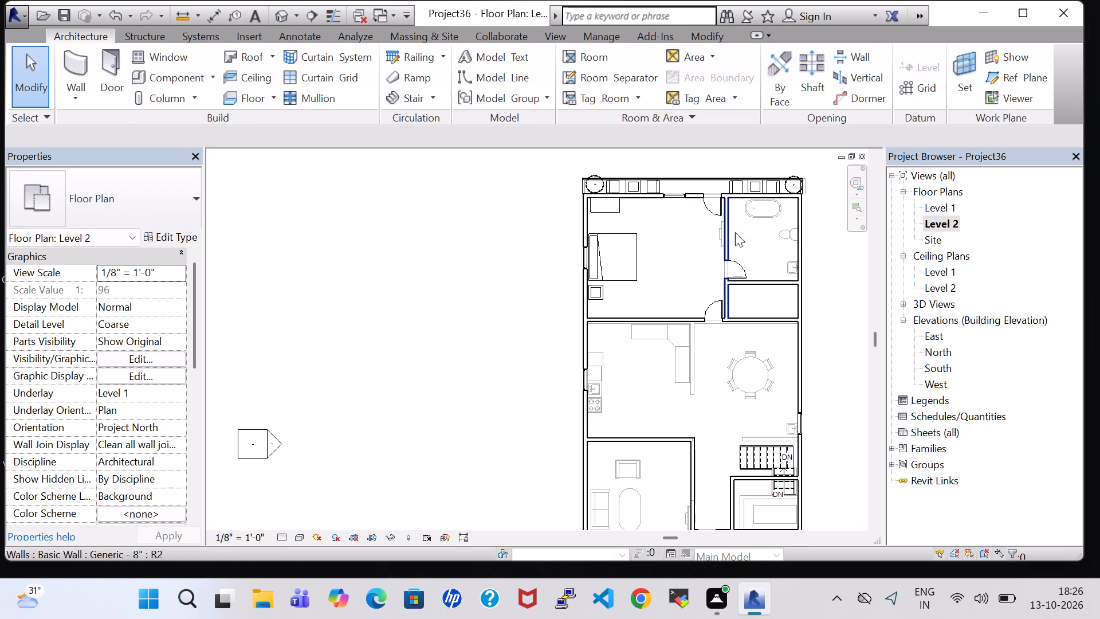
Copy the TV - Flat Screen 42" from the Level 1 rear bedroom and paste it aligned to Level 2.
double_click(955, 205)
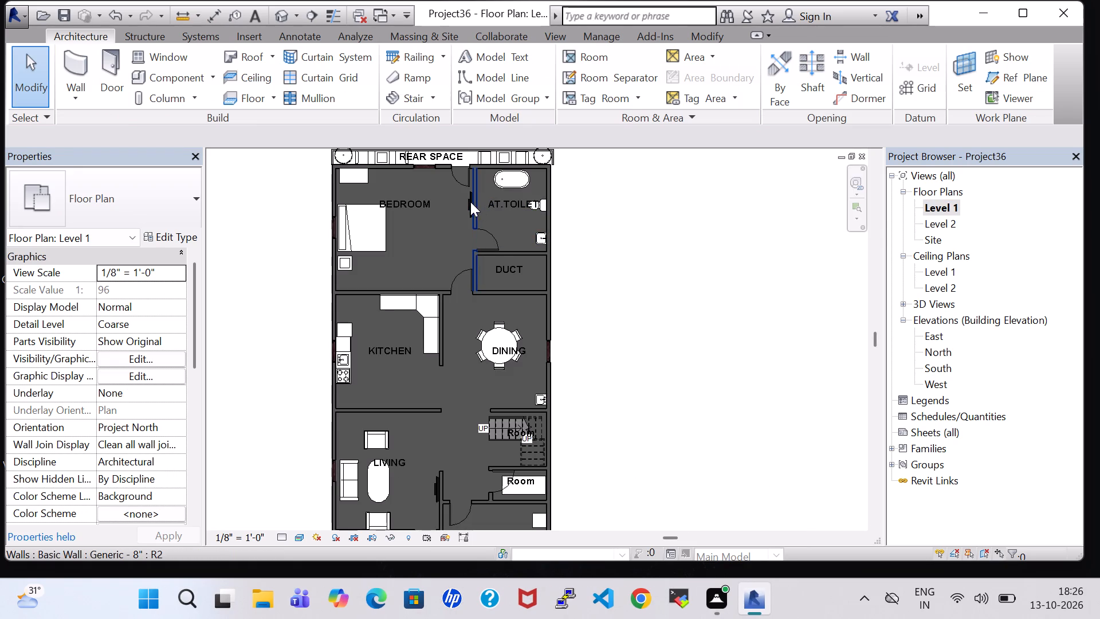
scroll(467, 202, up, 3)
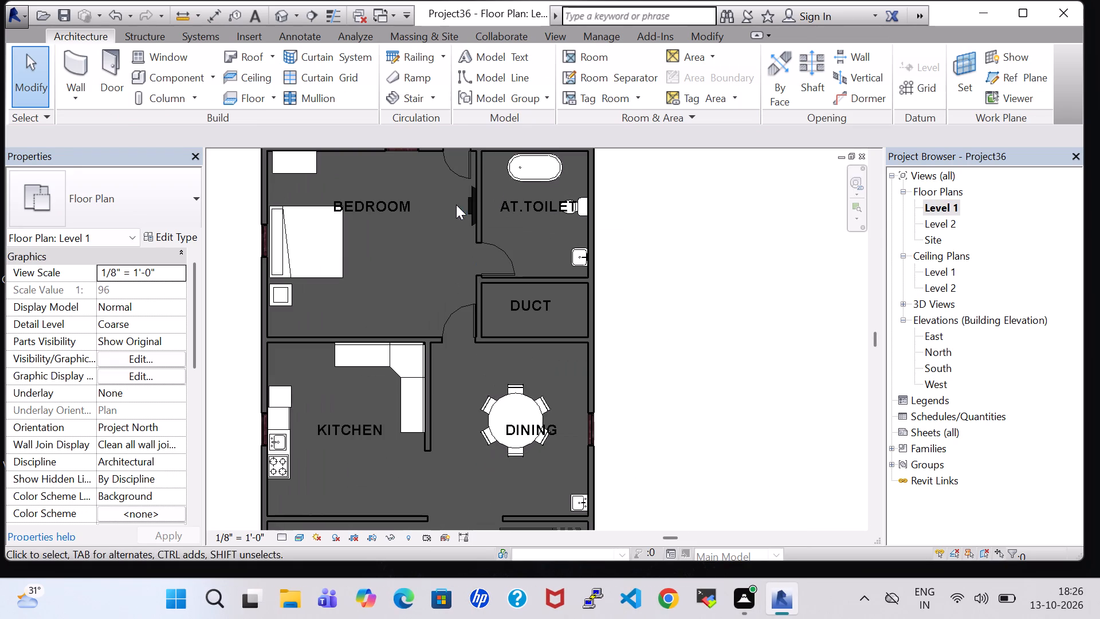
click(469, 205)
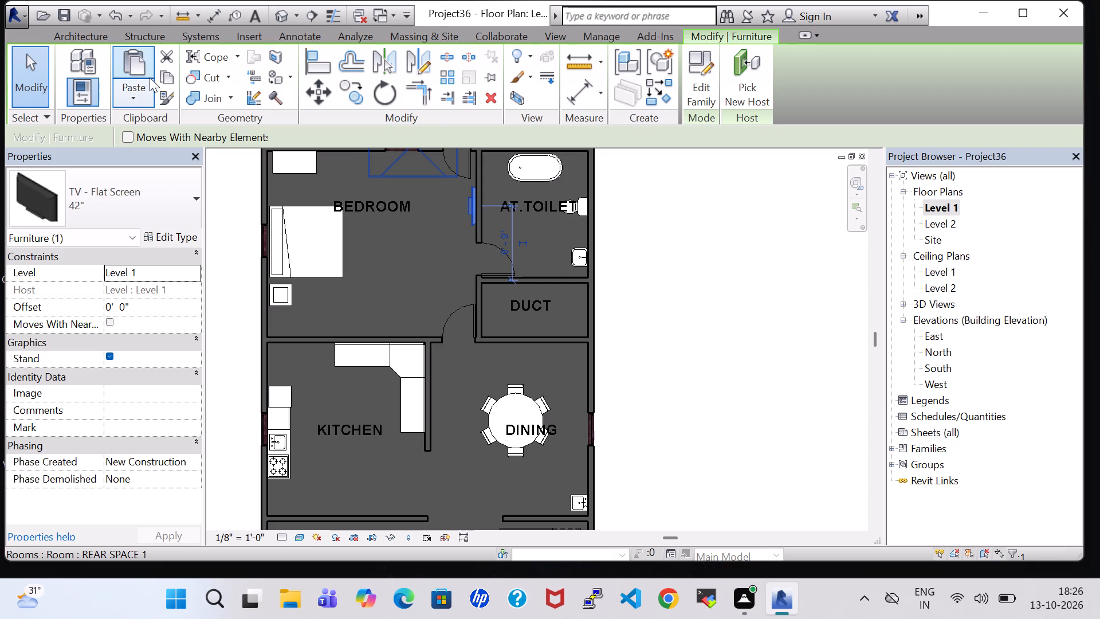
click(162, 77)
click(142, 82)
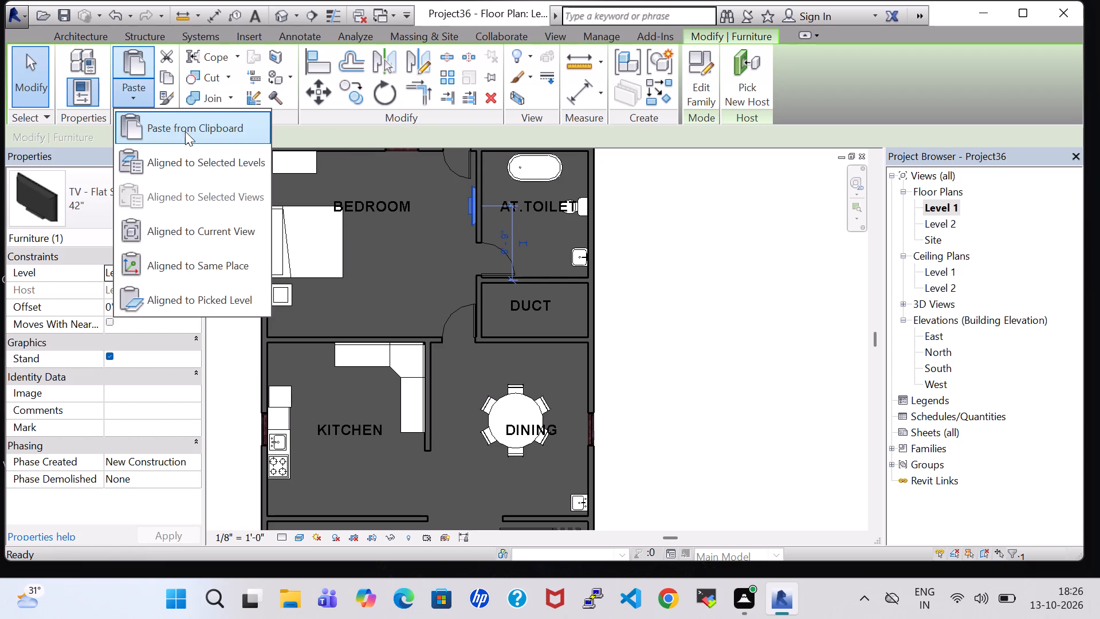
click(198, 152)
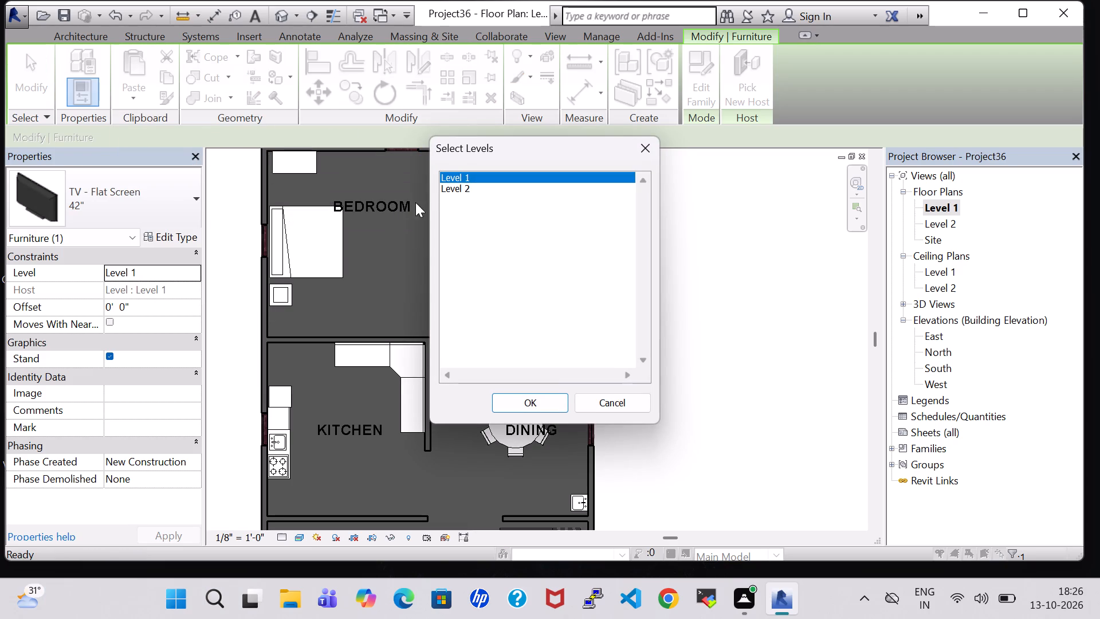
click(485, 191)
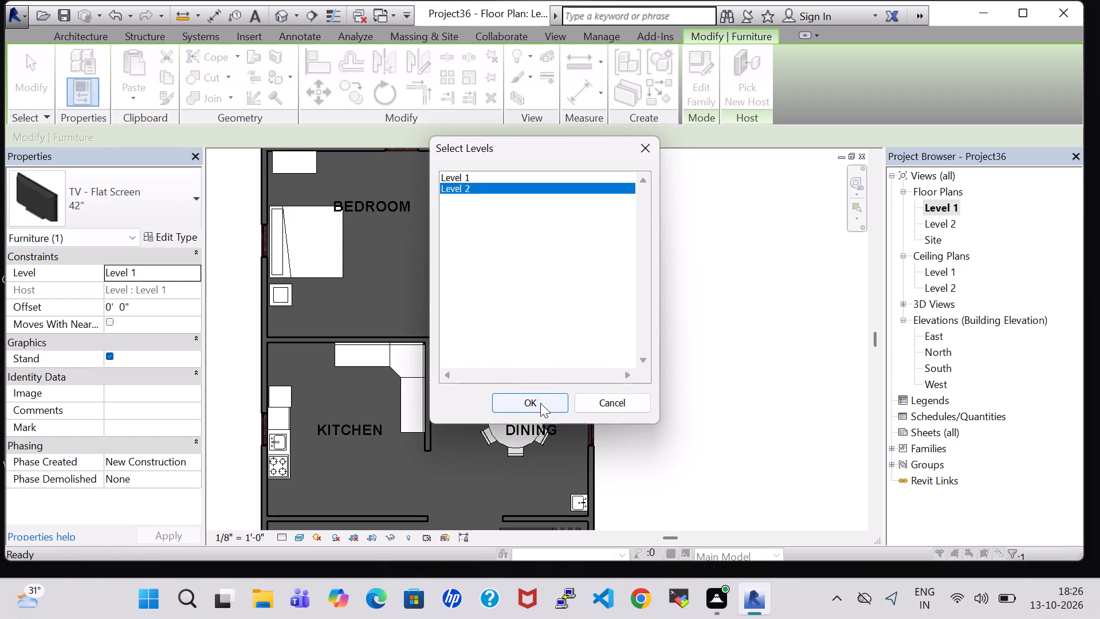
click(540, 403)
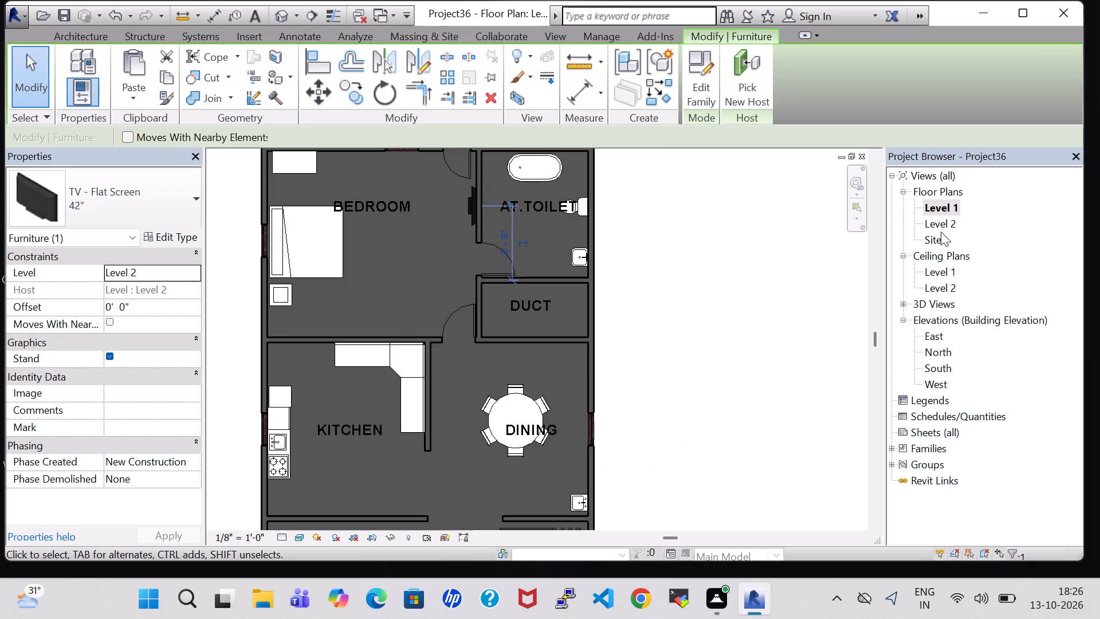
Check the 42" flat-screen TV against the rear bedroom's toilet wall in the Level 2 floor plan.
double_click(940, 226)
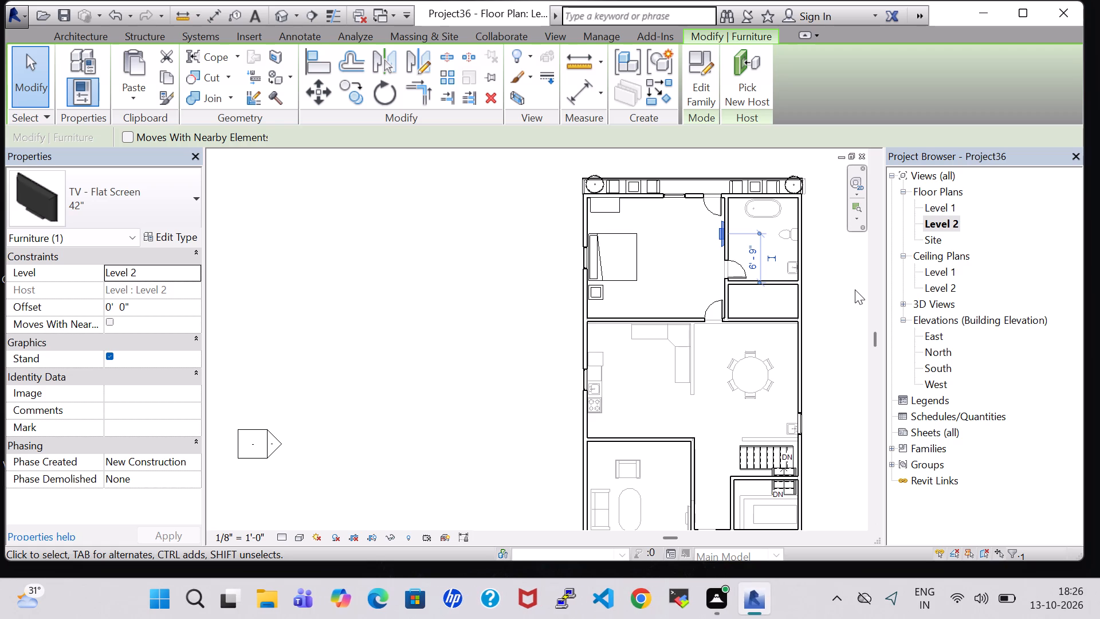
click(132, 255)
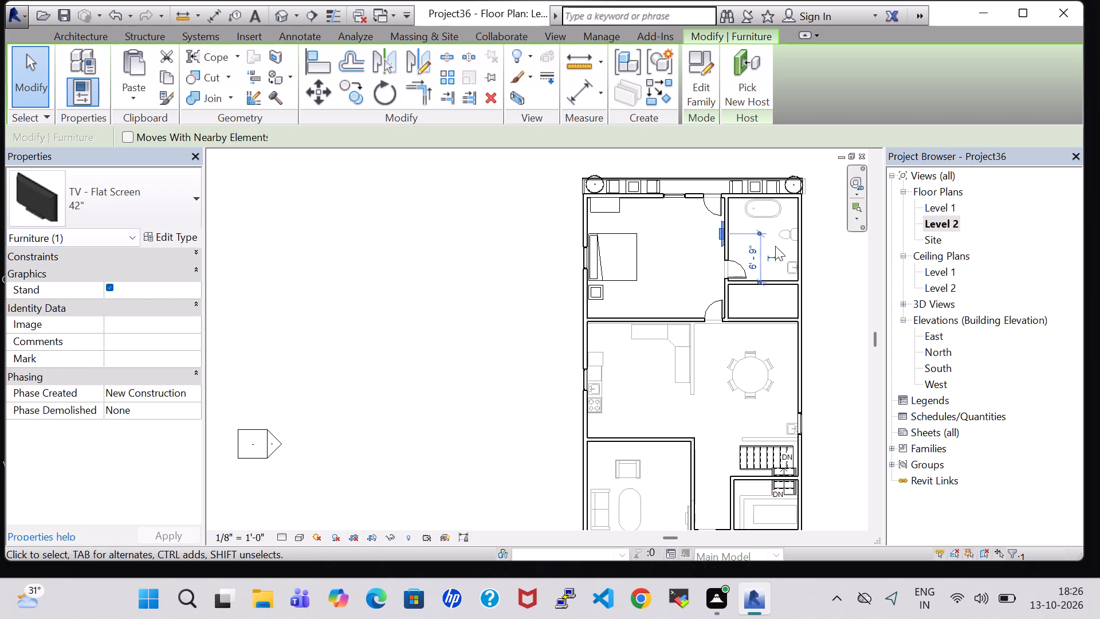
click(667, 301)
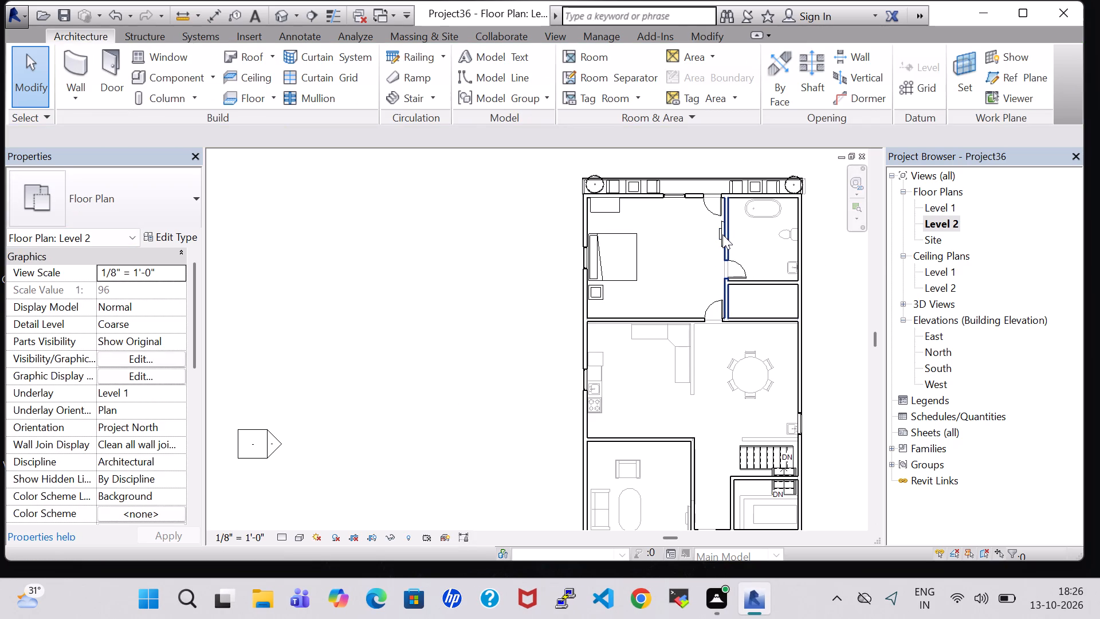
scroll(722, 234, up, 6)
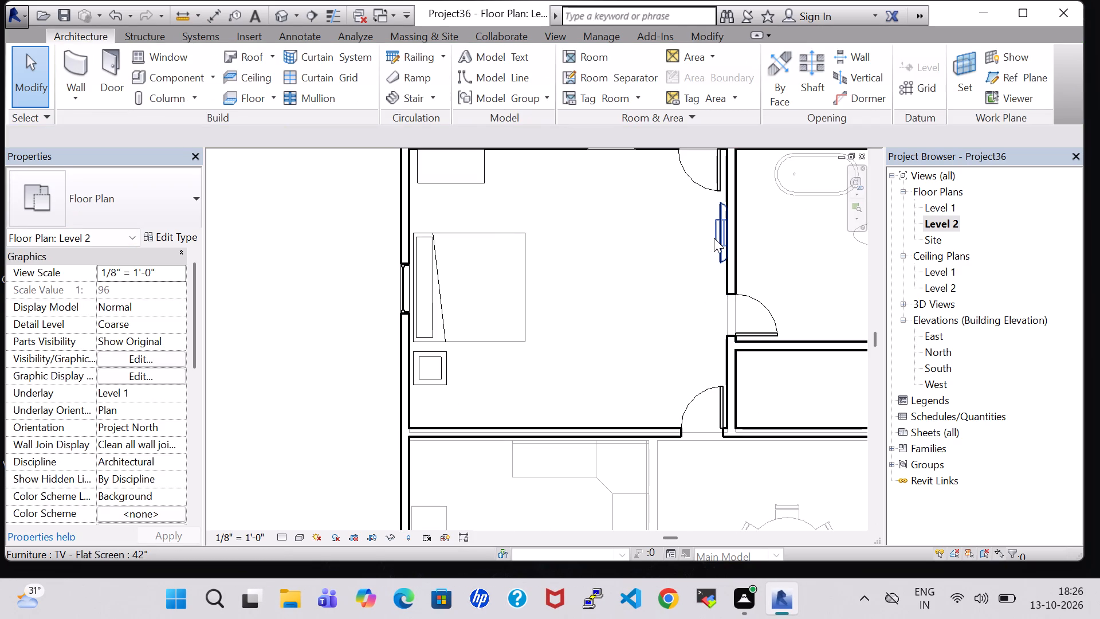
click(714, 238)
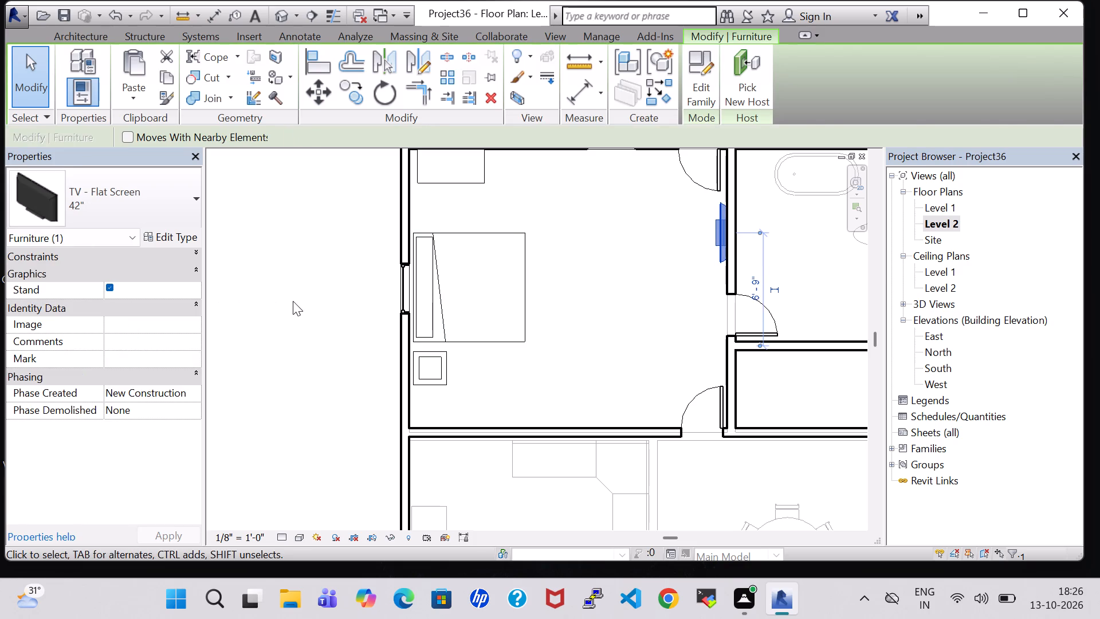
click(293, 301)
click(714, 228)
click(594, 307)
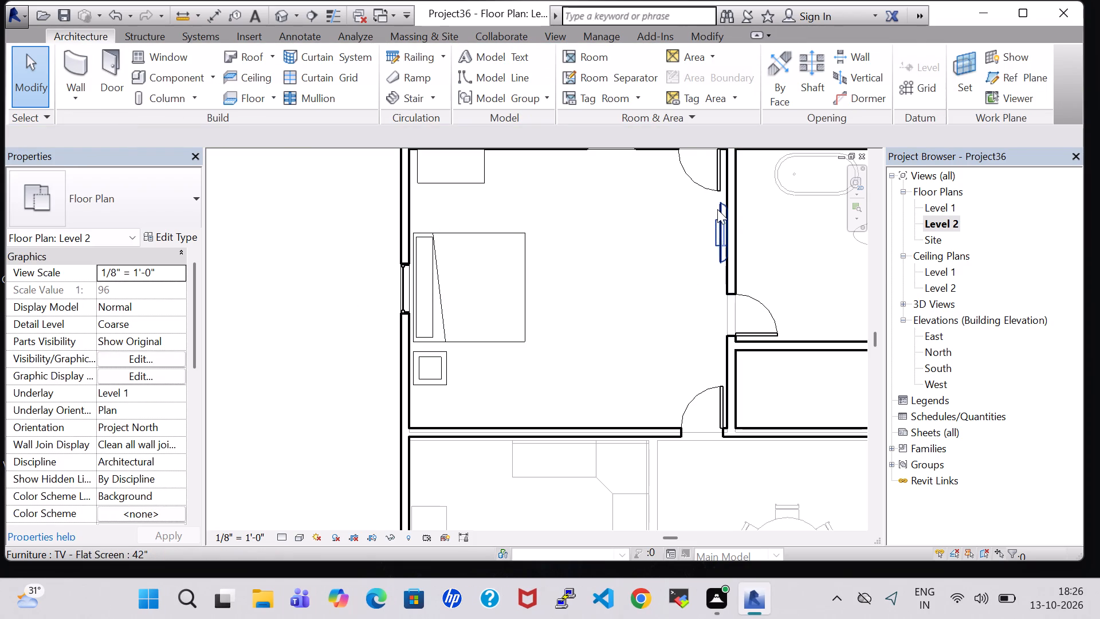
click(723, 209)
click(705, 262)
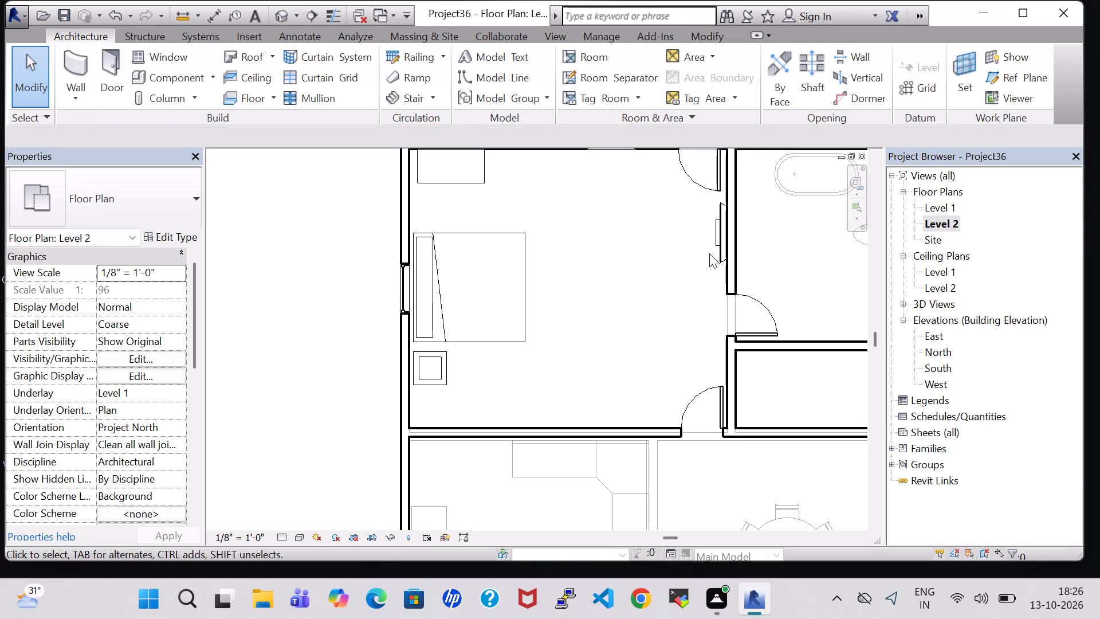
click(712, 229)
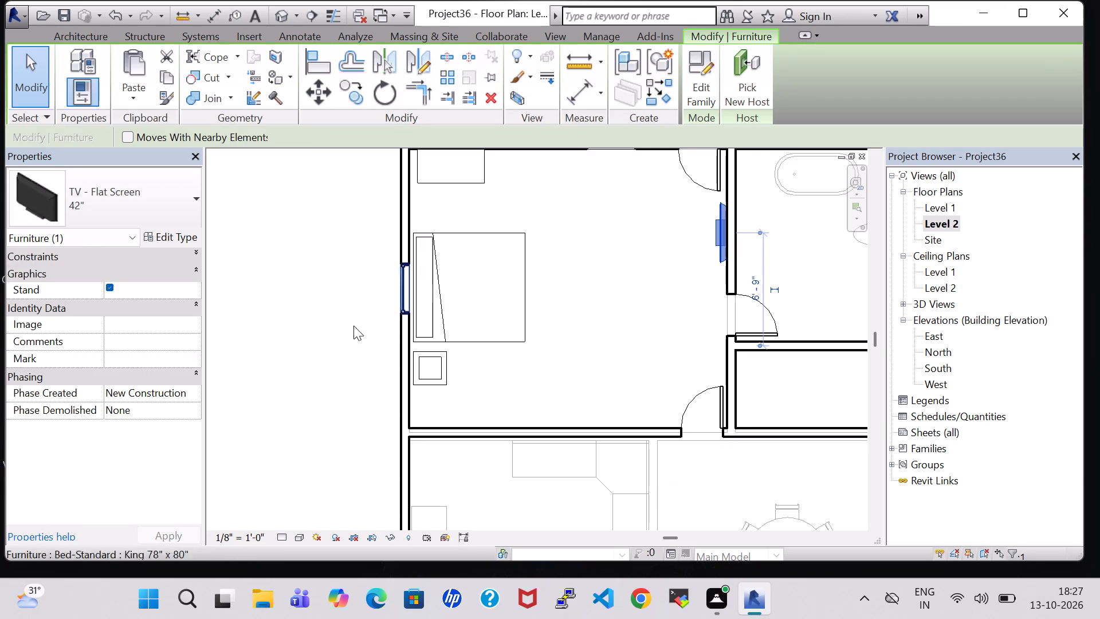
click(587, 365)
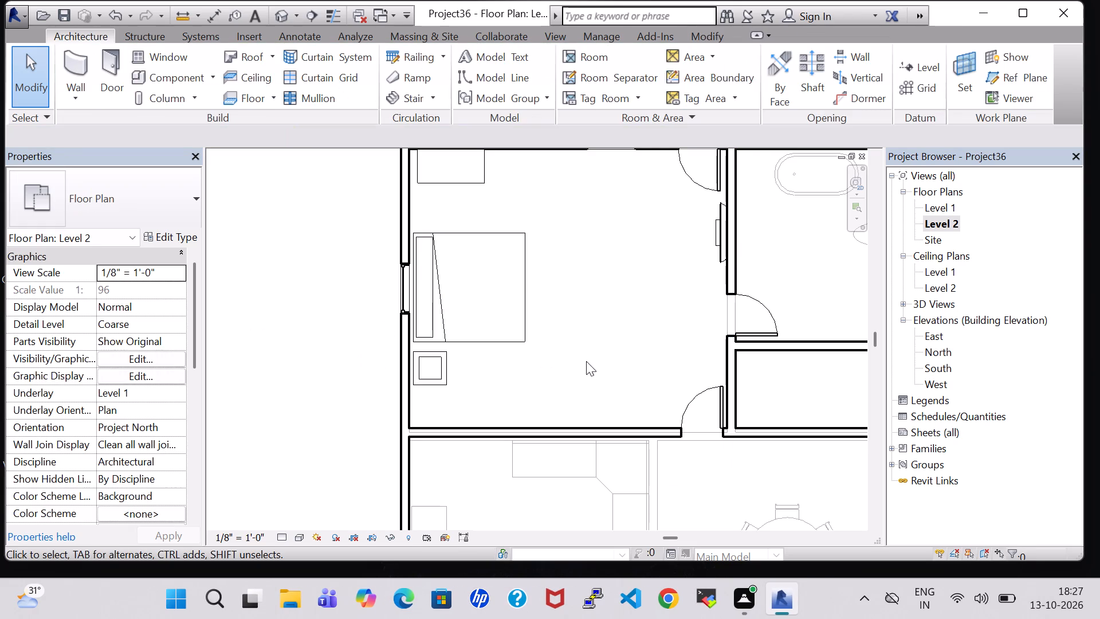
In the 3D view, delete the upper Single-Flush 30" x 80" door in the wall between the rear bedroom and the attached toilet.
click(280, 11)
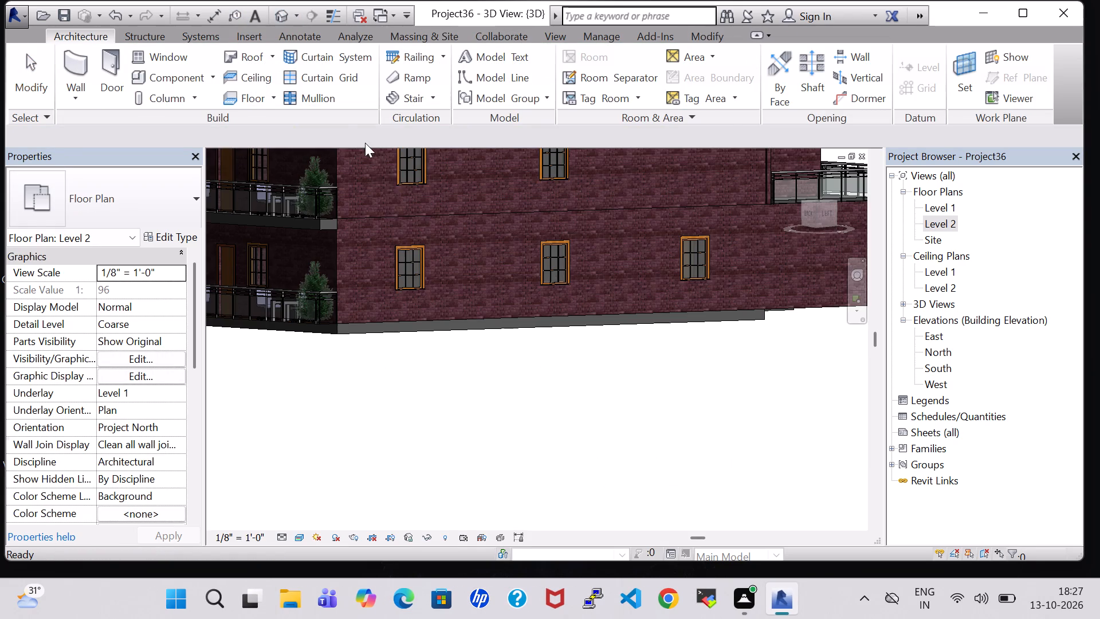
shift+middle_drag(468, 235, 459, 374)
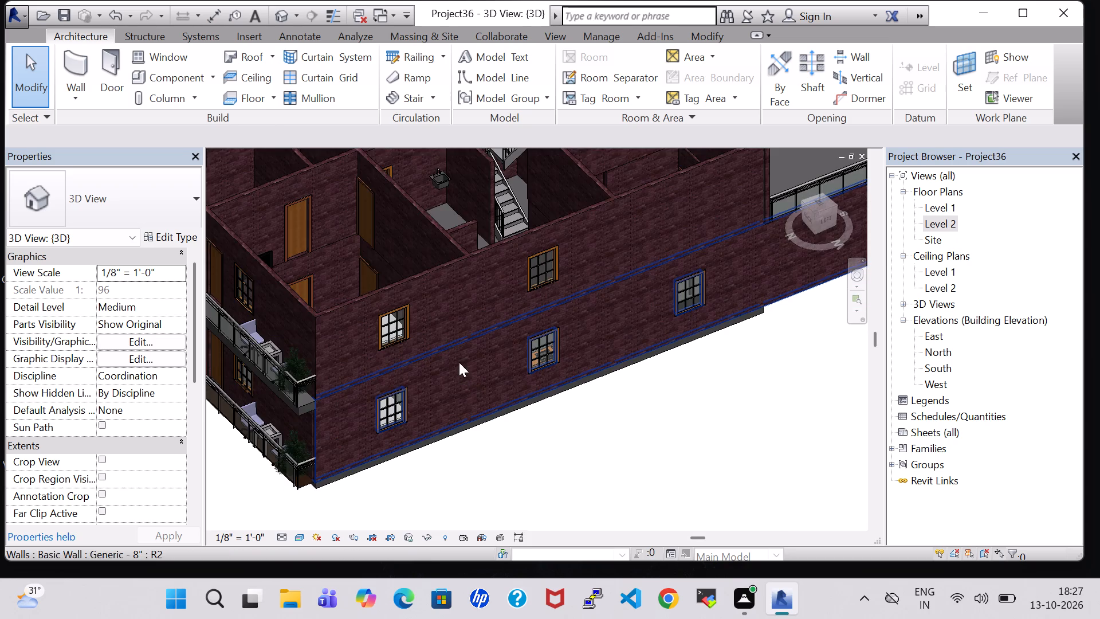
shift+middle_drag(404, 293, 399, 393)
shift+middle_drag(308, 339, 286, 270)
shift+middle_drag(280, 247, 247, 246)
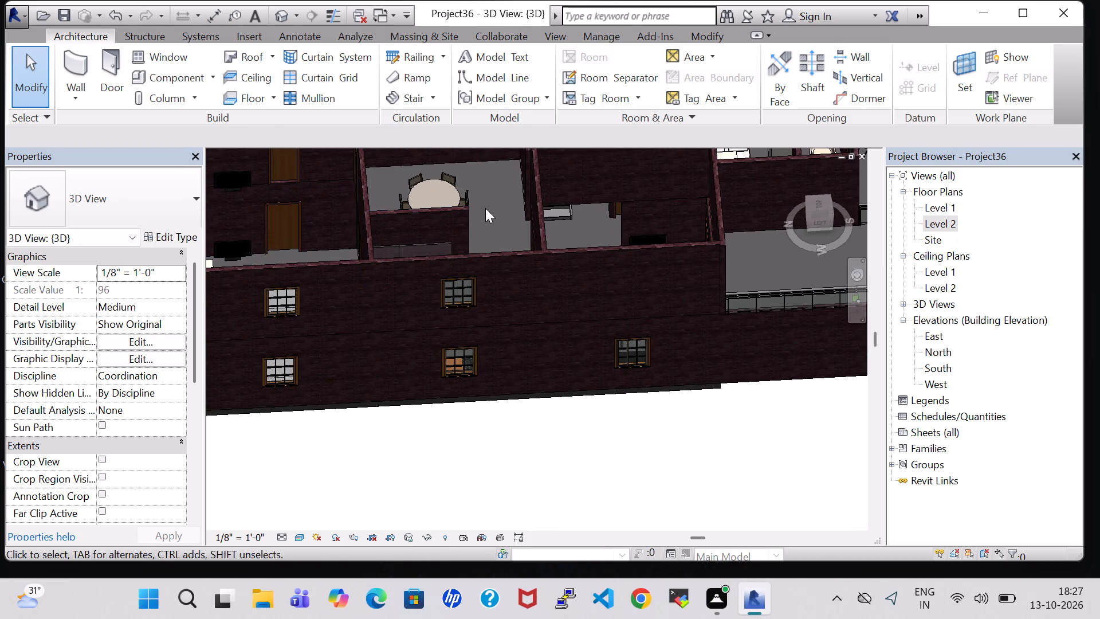
shift+middle_drag(485, 208, 504, 311)
scroll(327, 287, up, 4)
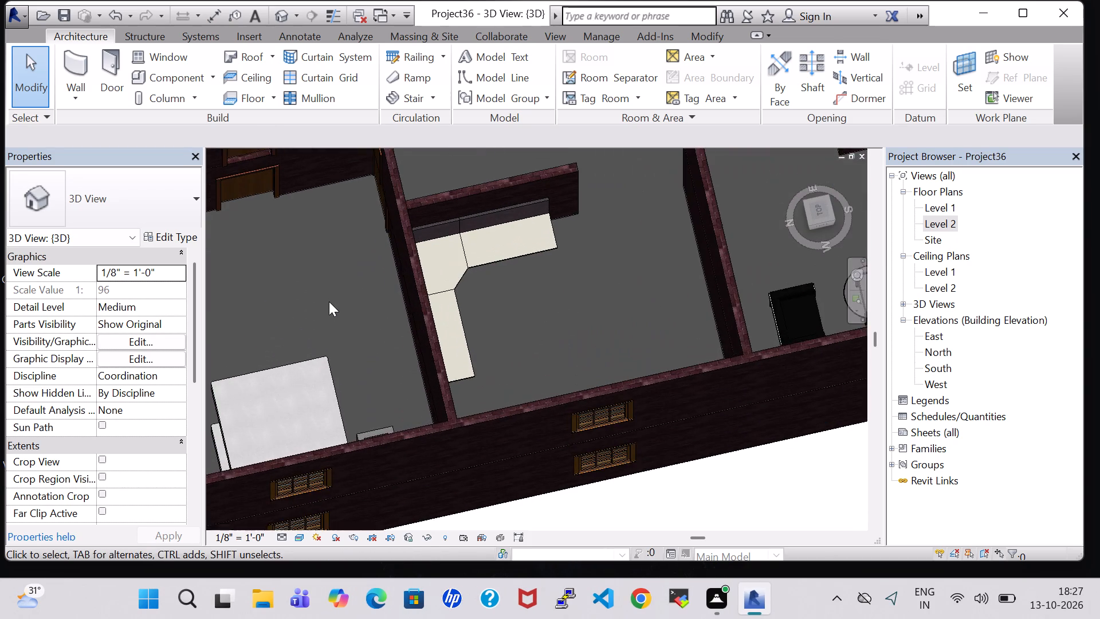
middle_drag(330, 307, 315, 186)
shift+scroll(315, 205, up, 1)
scroll(315, 186, down, 4)
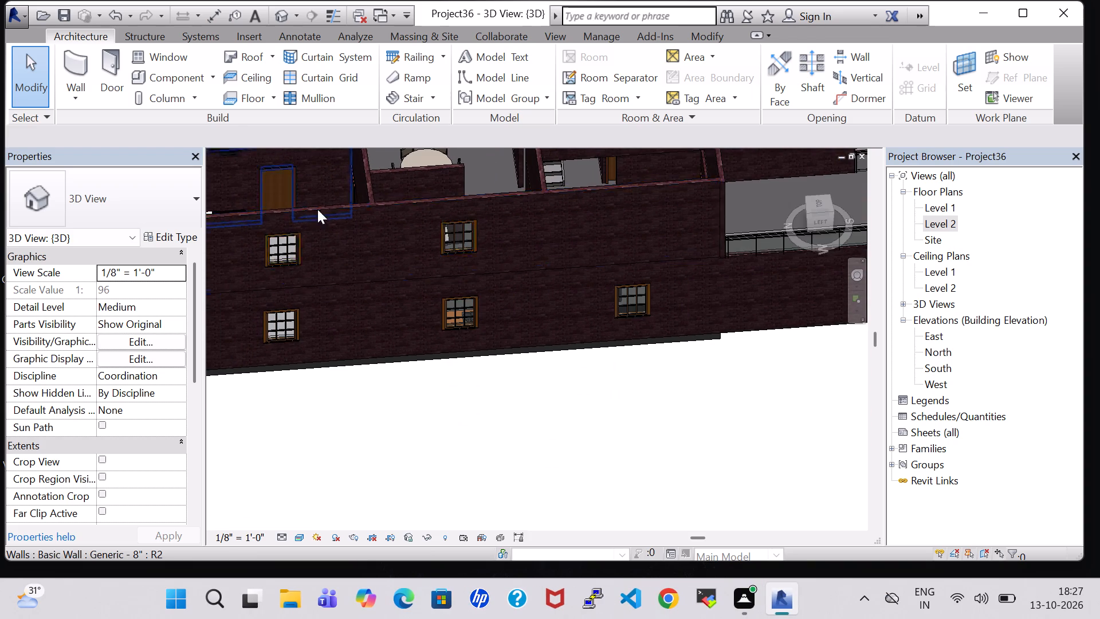
middle_drag(347, 371, 415, 486)
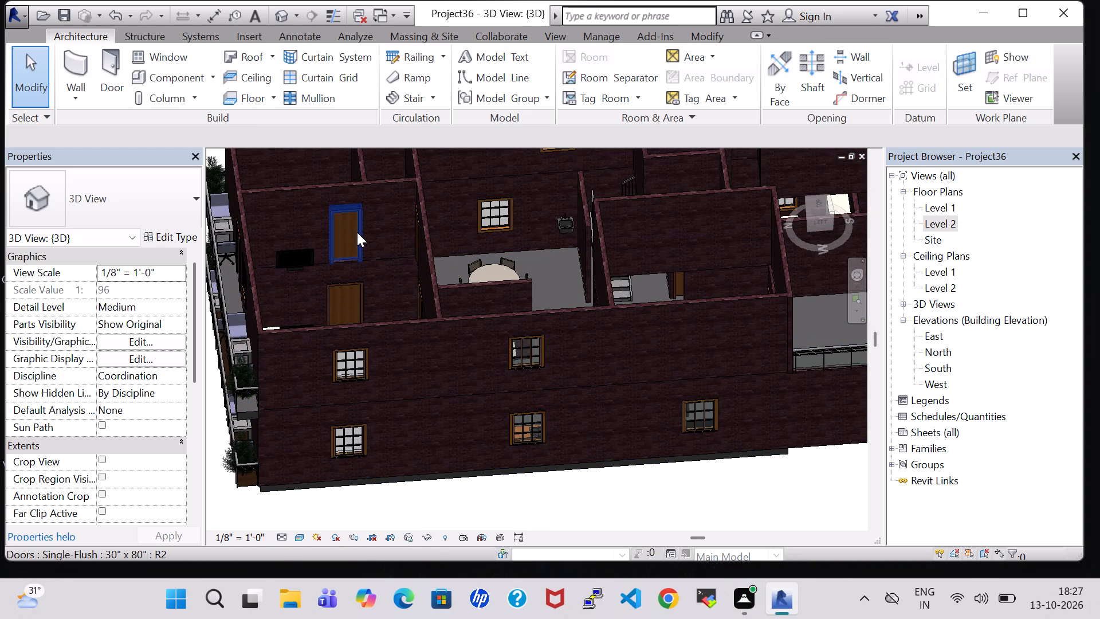
click(349, 229)
click(349, 220)
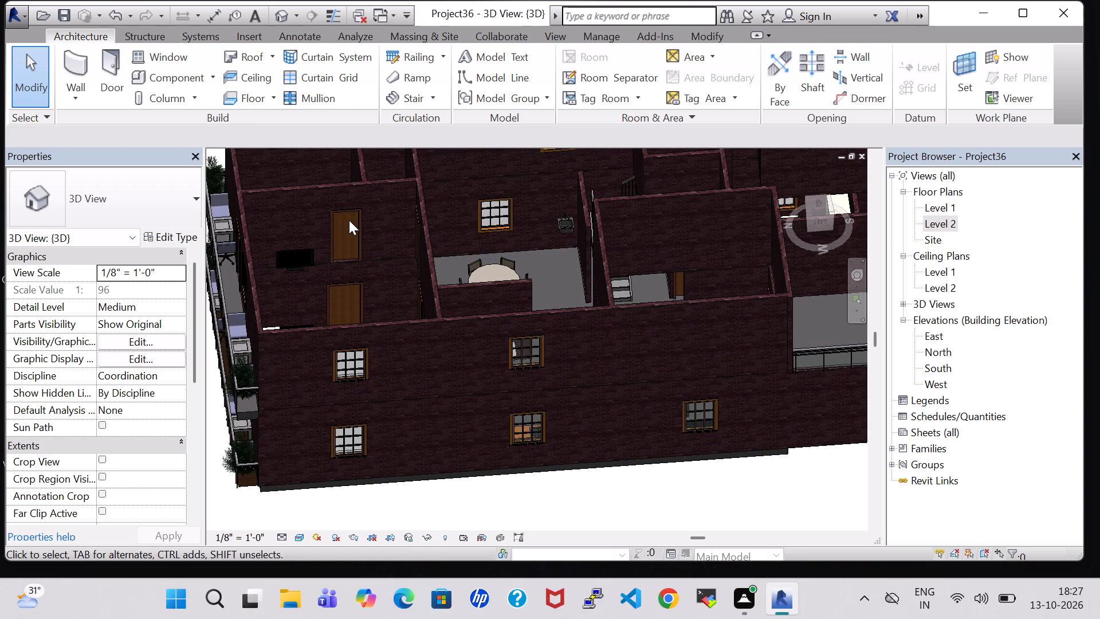
click(337, 222)
key(Delete)
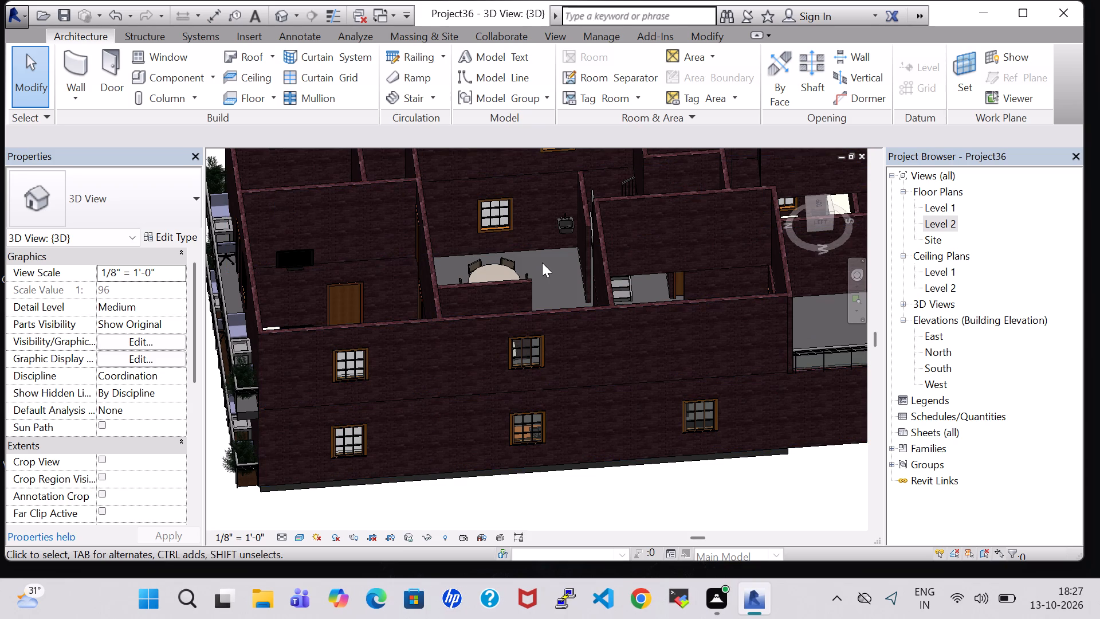
Delete the lower TV - Flat Screen 42" on the rear bedroom's toilet wall in the 3D view.
click(249, 417)
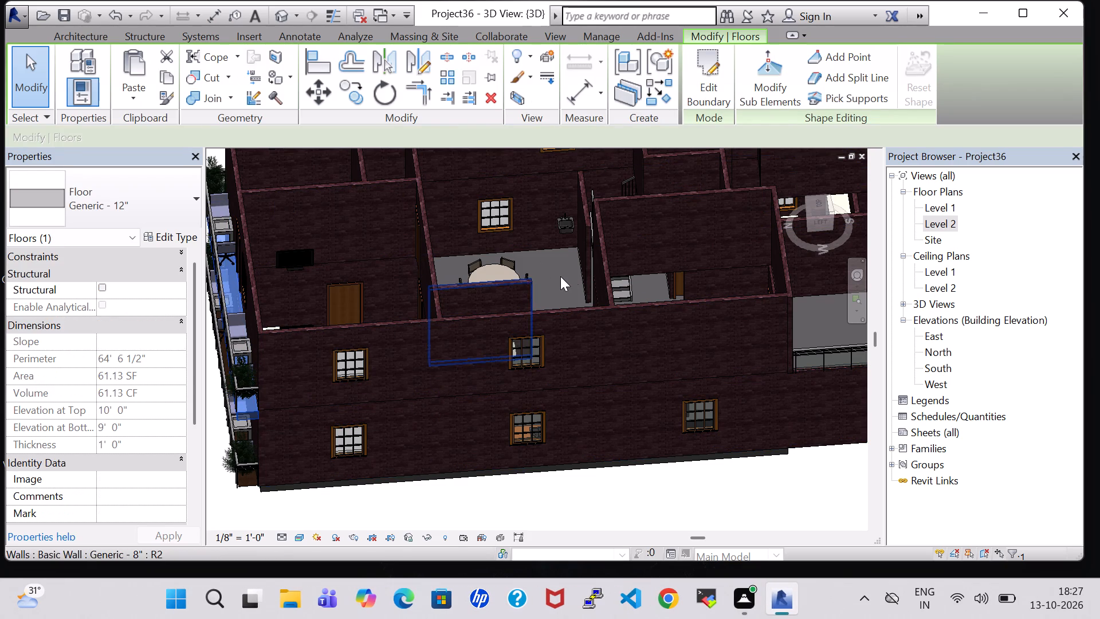
shift+middle_drag(569, 270, 572, 350)
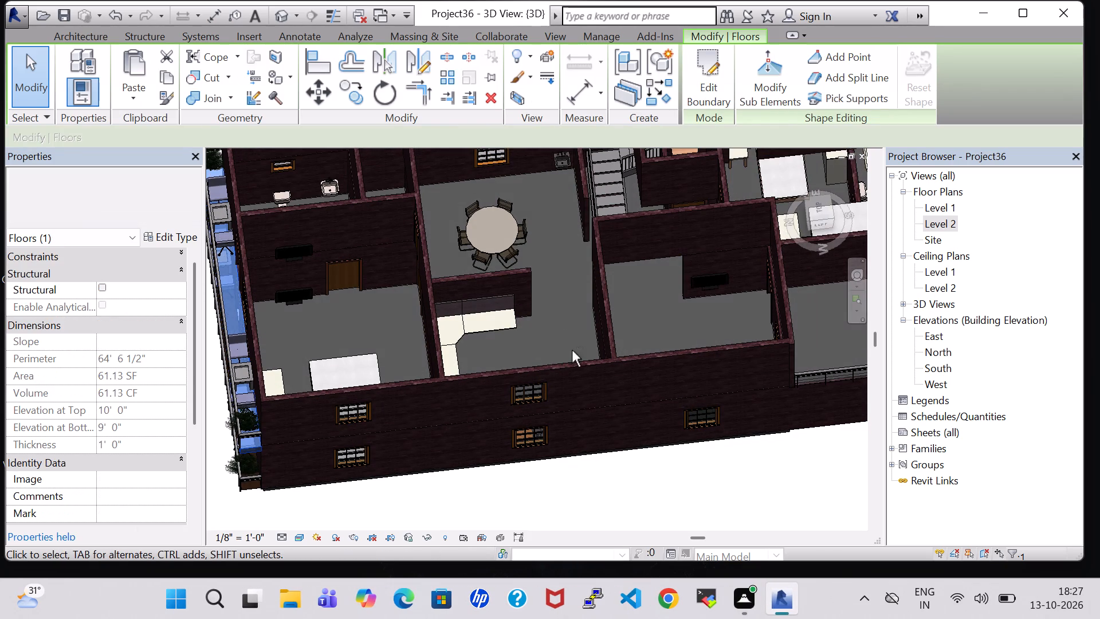
click(366, 323)
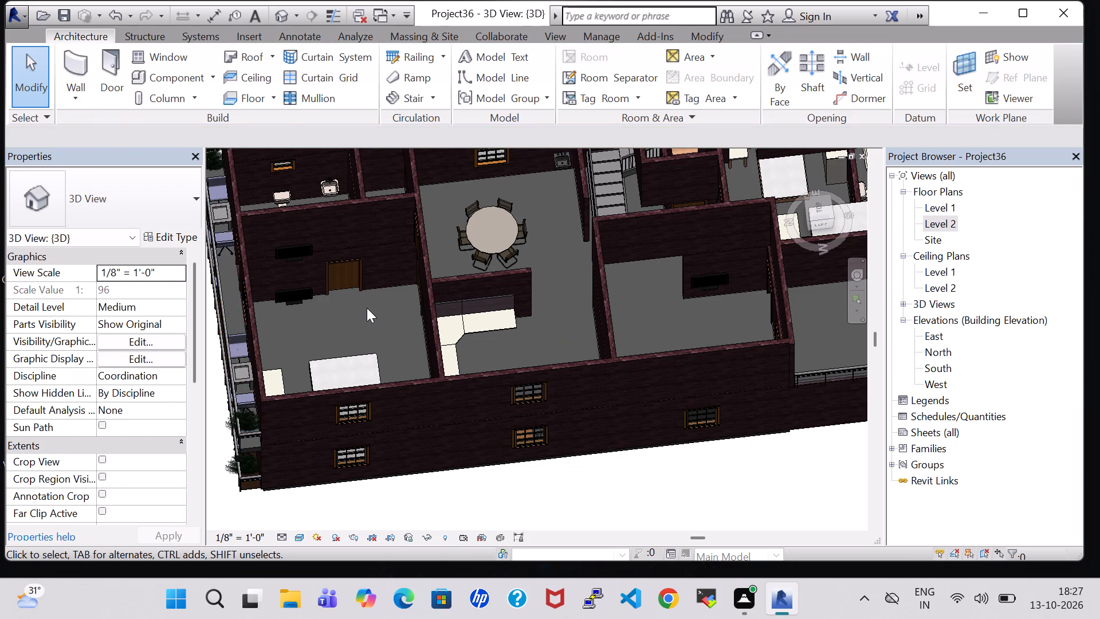
click(333, 209)
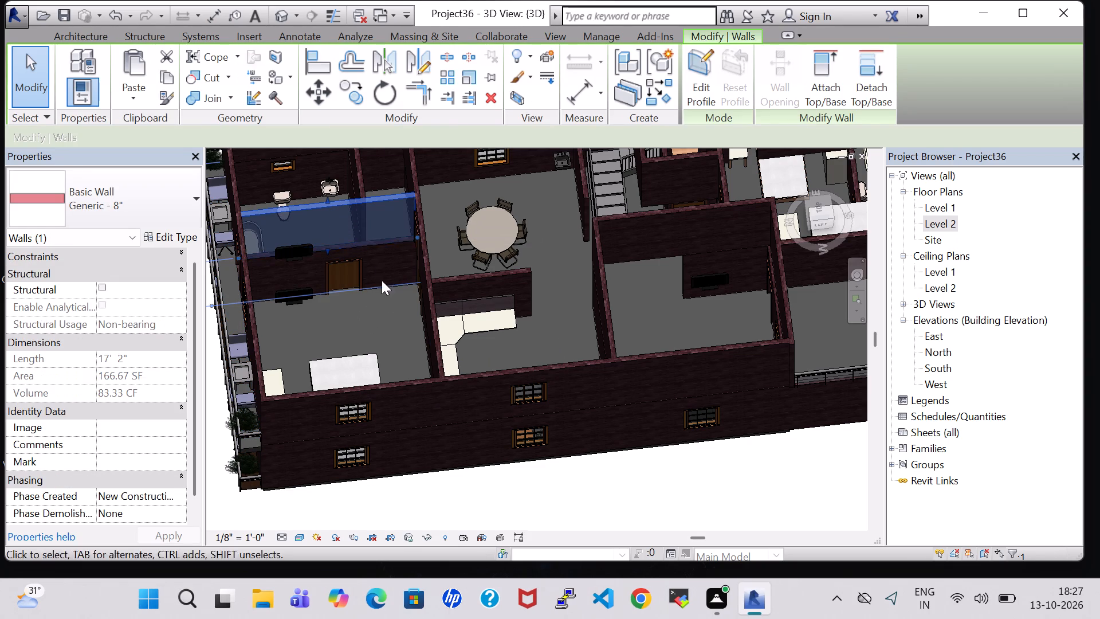
shift+middle_drag(384, 338, 383, 263)
shift+scroll(384, 338, up, 1)
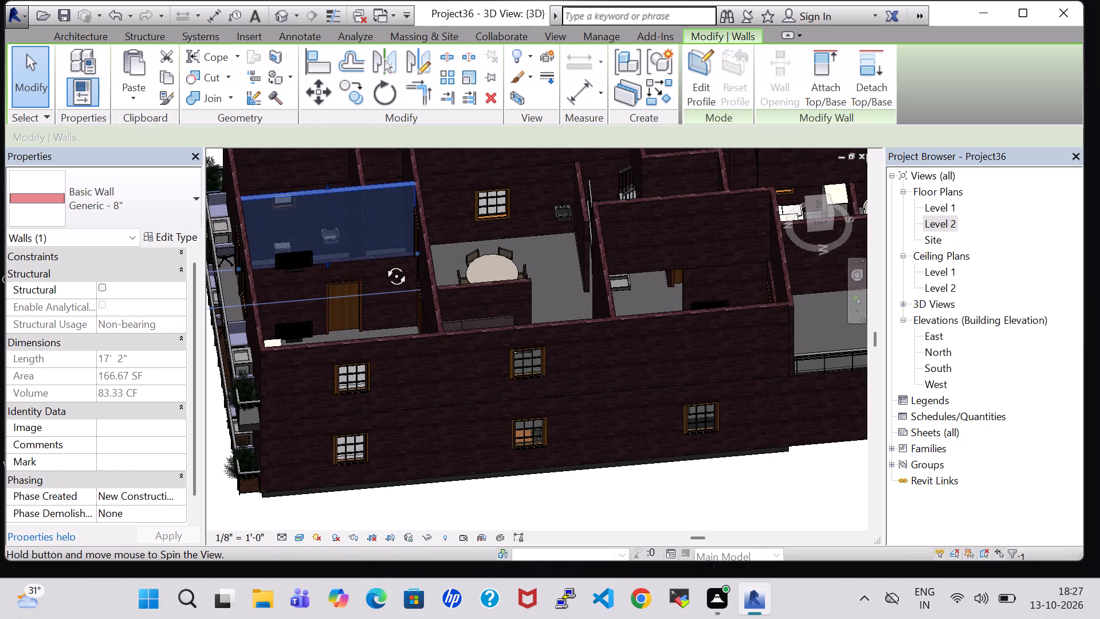
shift+middle_drag(383, 263, 555, 276)
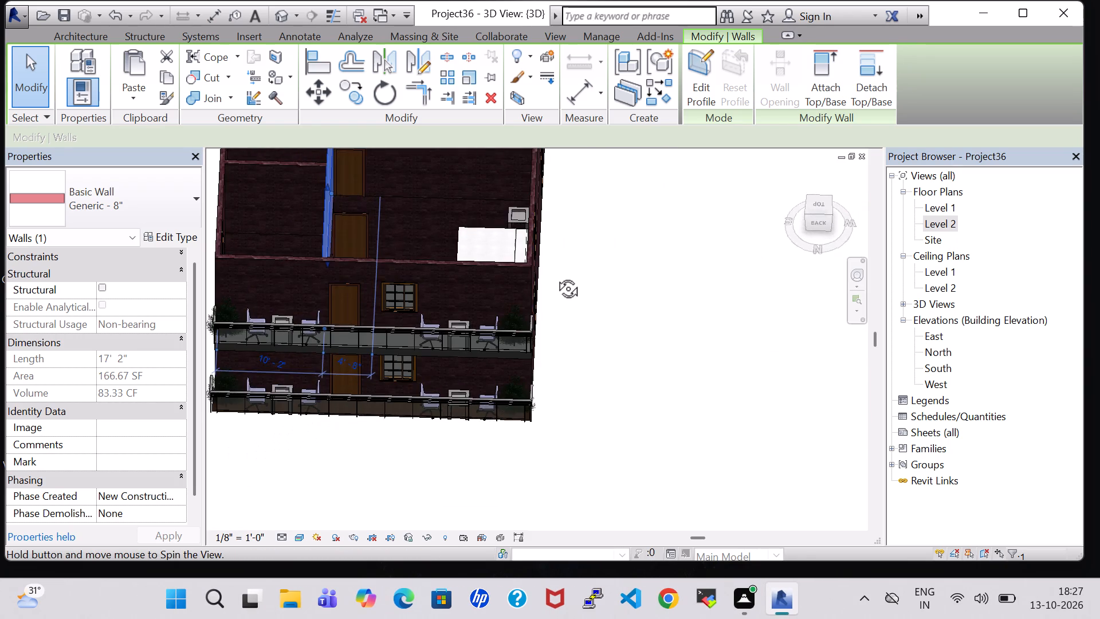
shift+middle_drag(555, 276, 522, 383)
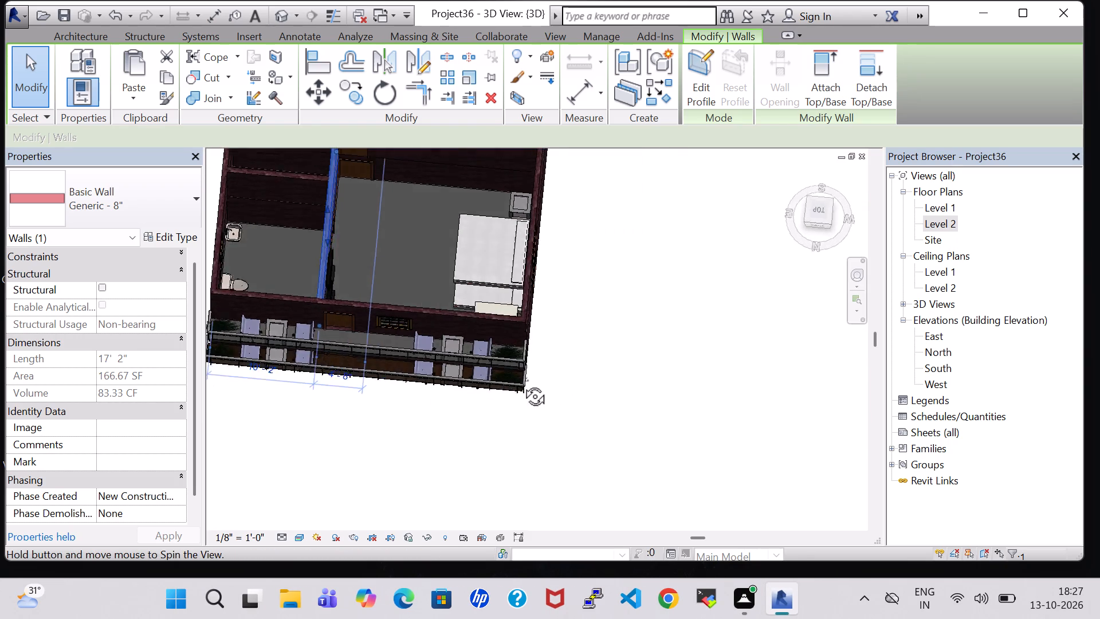
shift+middle_drag(522, 383, 423, 299)
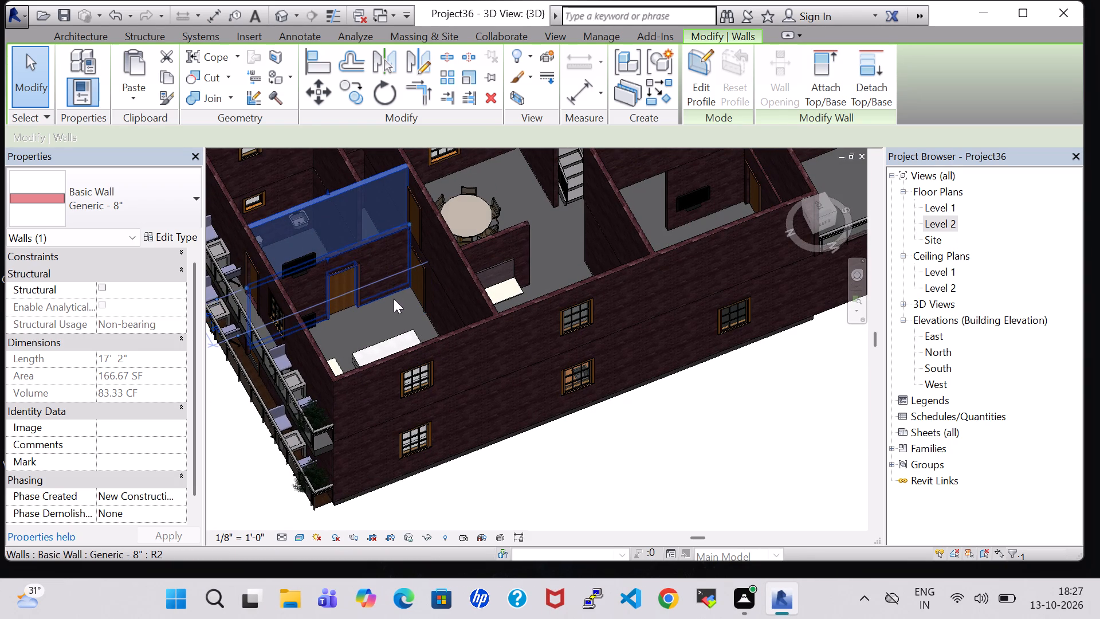
click(398, 312)
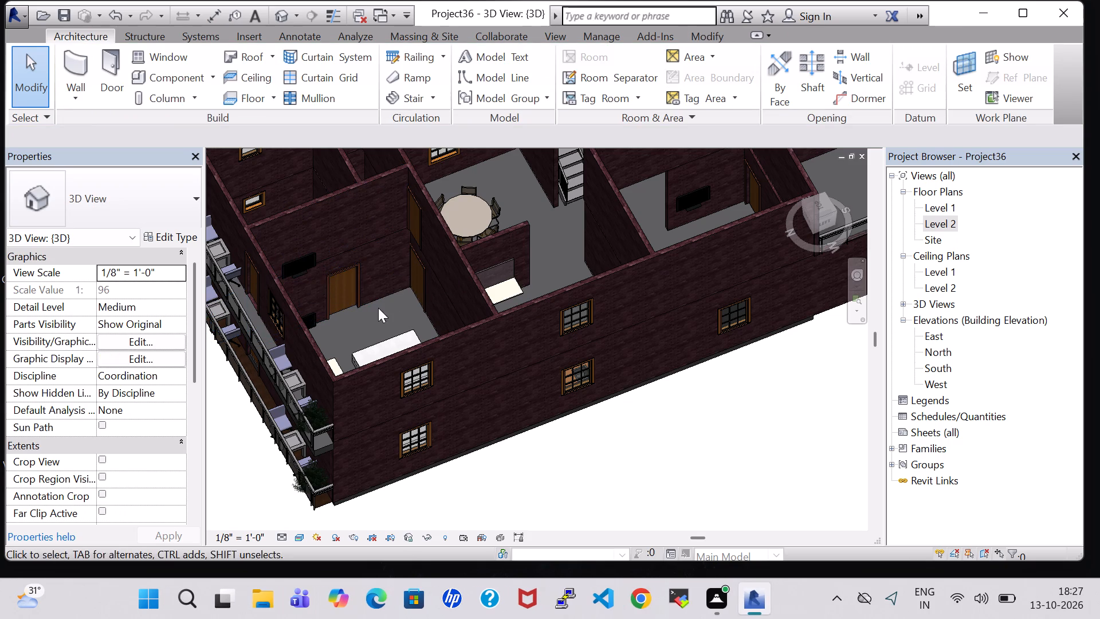
click(309, 320)
key(Delete)
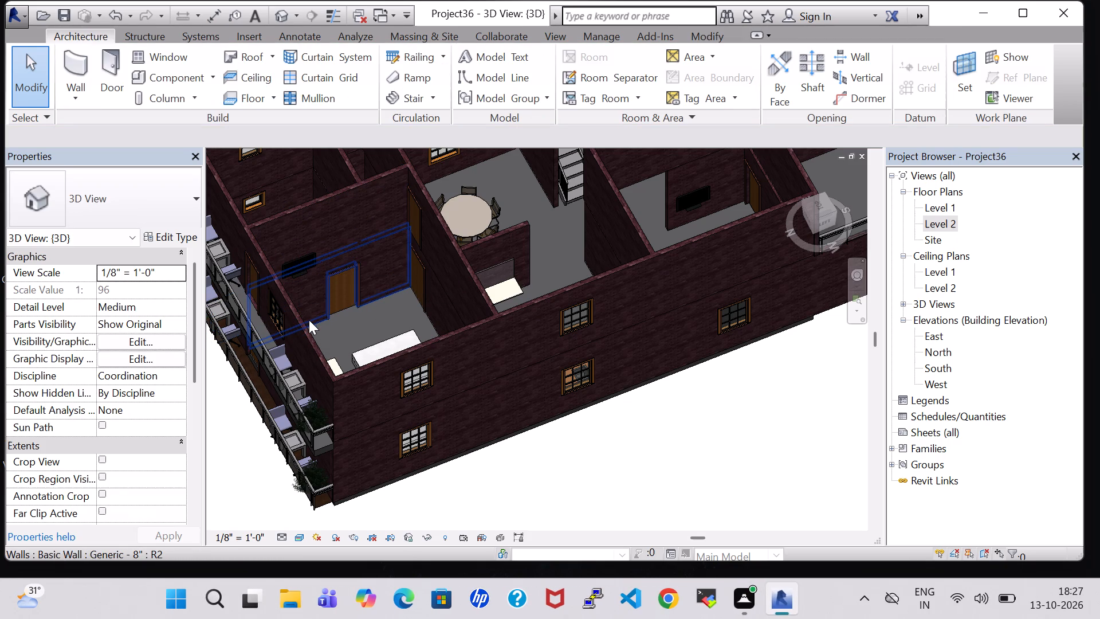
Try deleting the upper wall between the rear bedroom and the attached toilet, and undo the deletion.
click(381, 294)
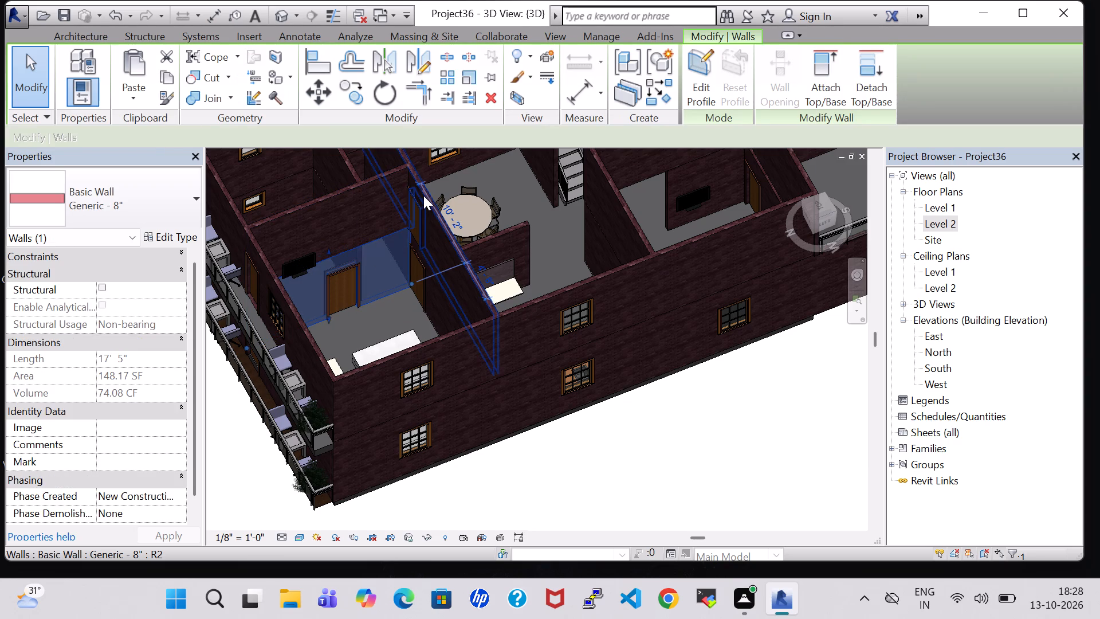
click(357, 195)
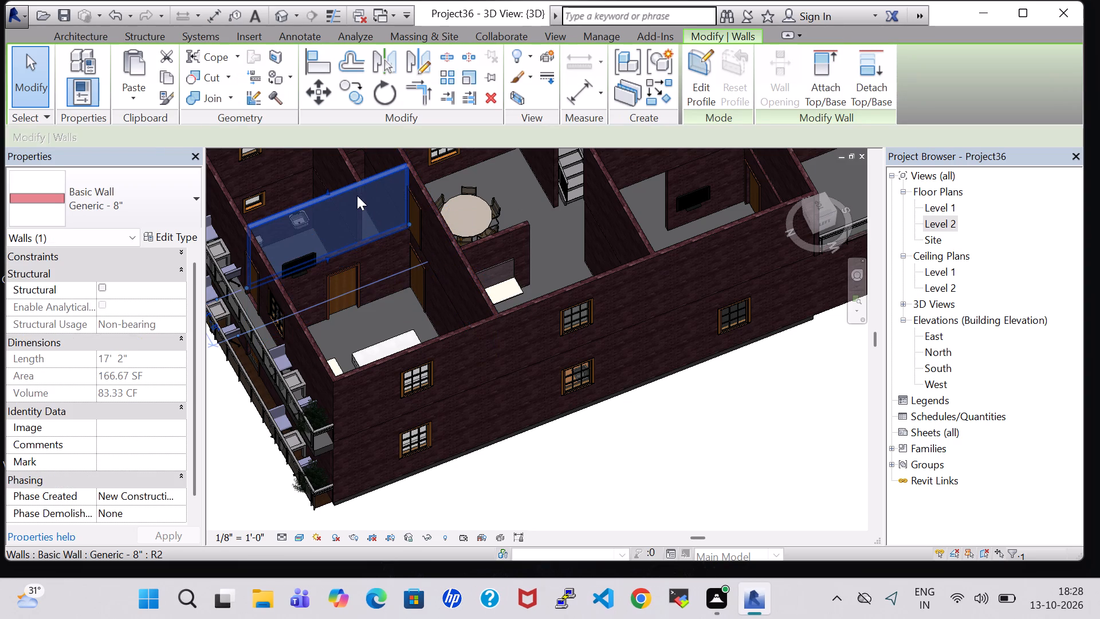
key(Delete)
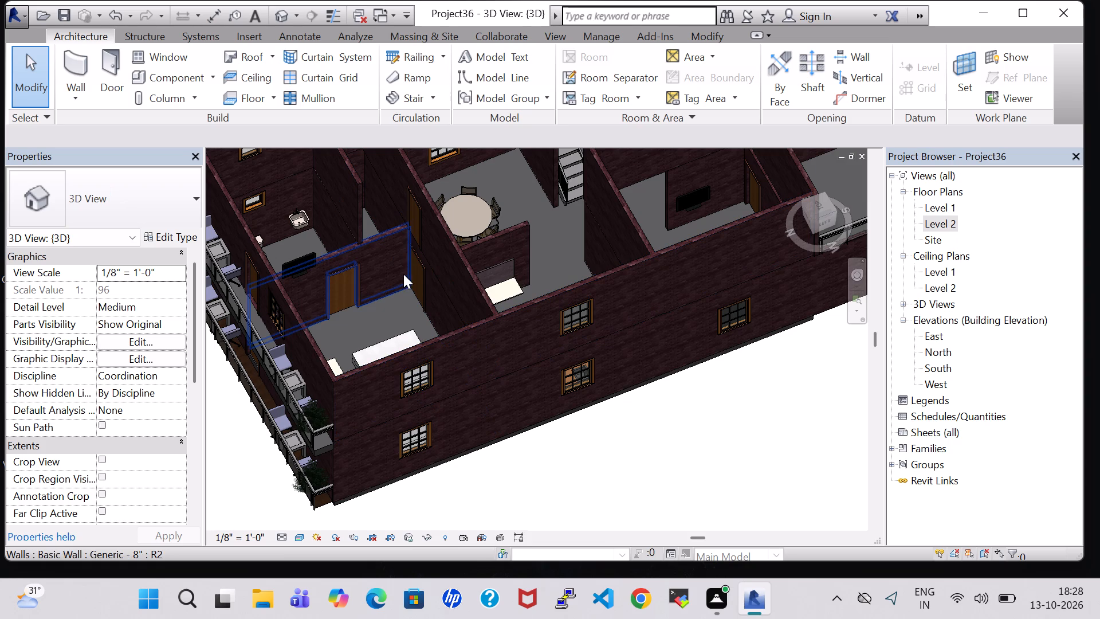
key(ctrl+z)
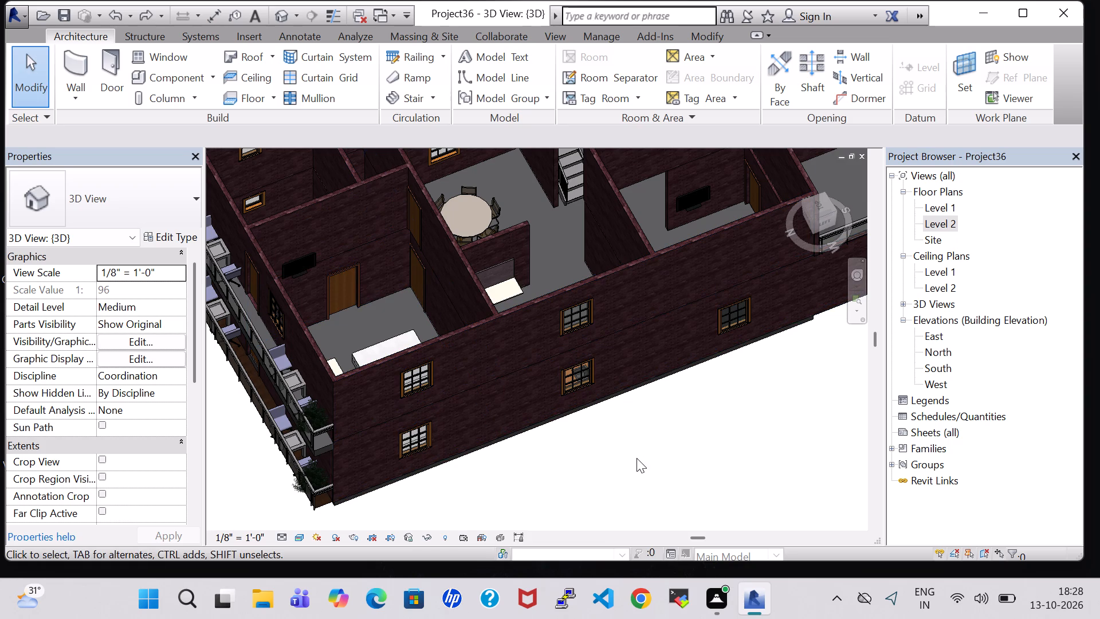
Examine the Level 2 rooms and side walls of the house from several angles in the 3D view.
shift+middle_drag(637, 458, 571, 375)
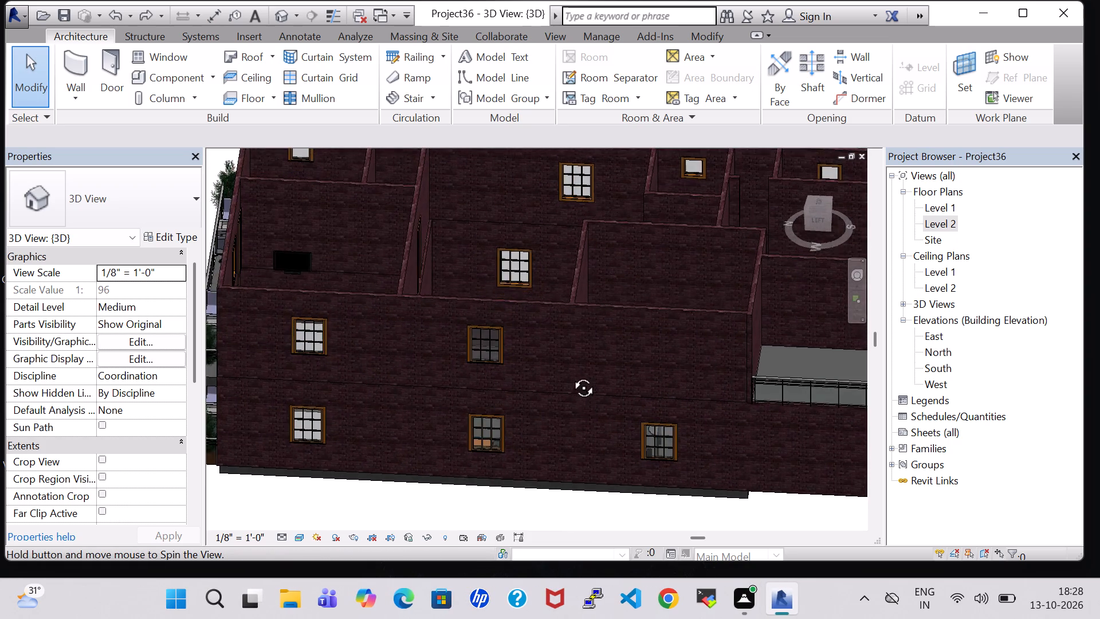
shift+middle_drag(571, 375, 499, 435)
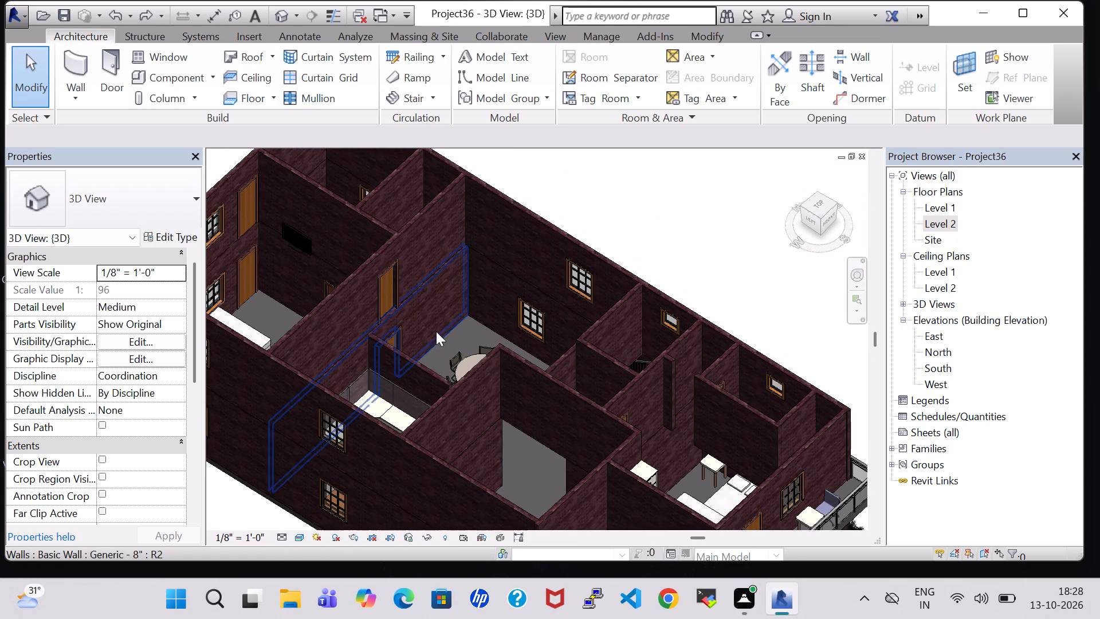
shift+middle_drag(519, 456, 515, 446)
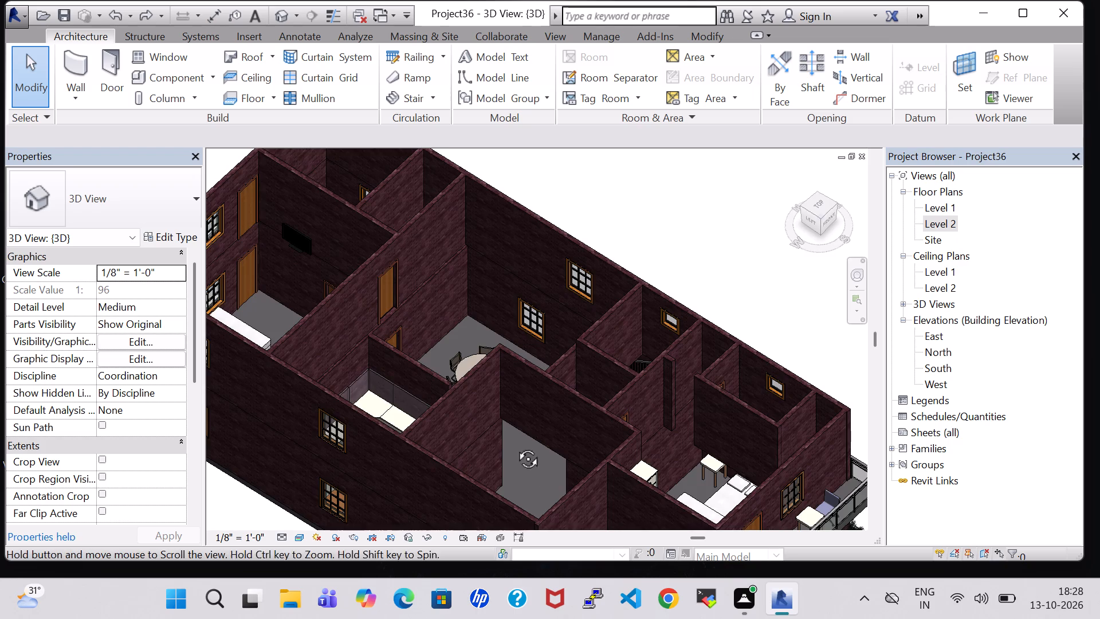
shift+middle_drag(515, 446, 427, 378)
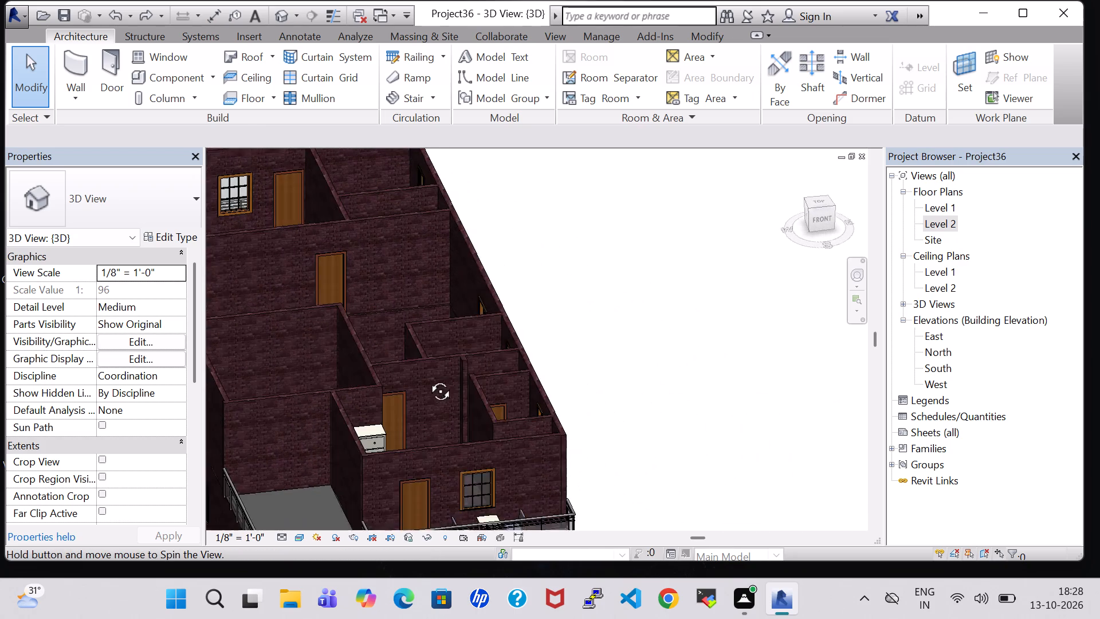
shift+middle_drag(427, 378, 421, 378)
shift+middle_drag(576, 310, 604, 409)
middle_drag(588, 370, 724, 365)
shift+scroll(588, 370, up, 1)
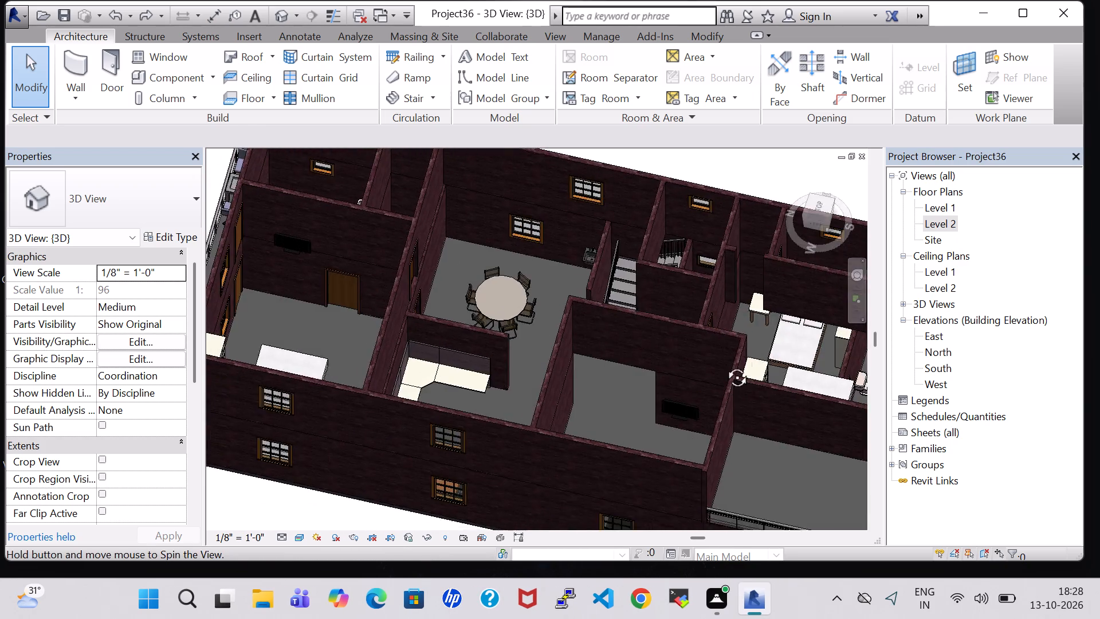
middle_drag(724, 365, 725, 332)
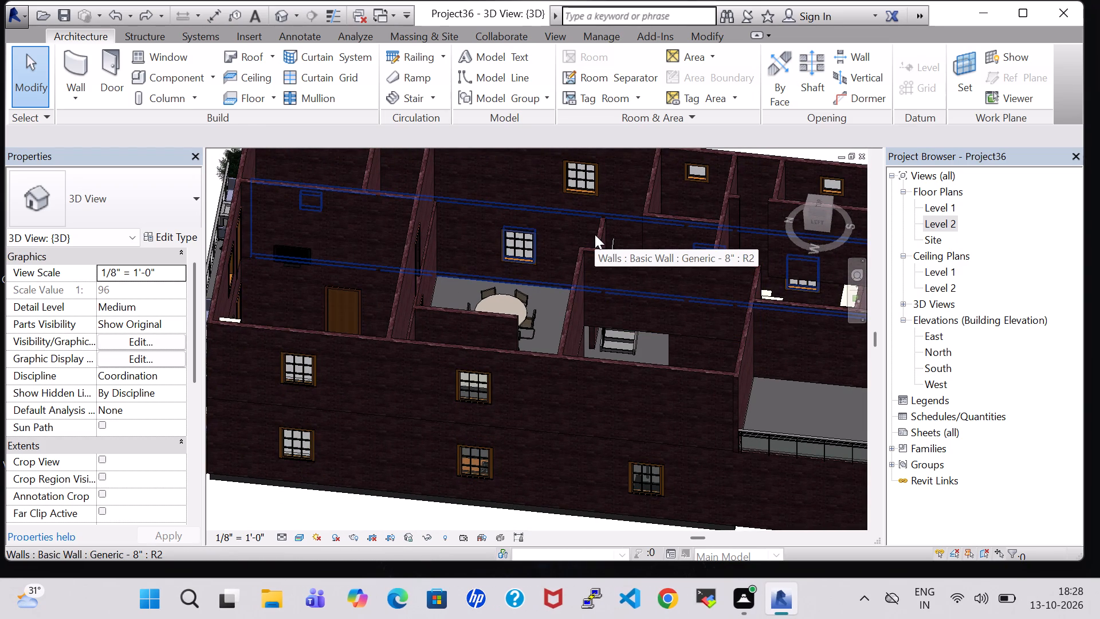
click(525, 464)
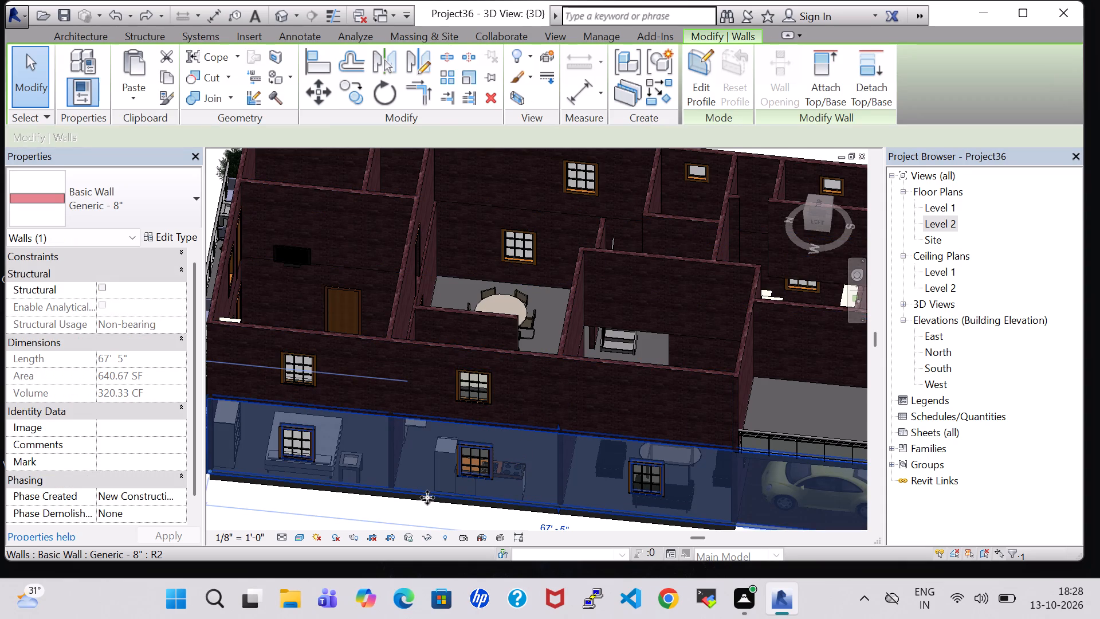
middle_drag(300, 512, 307, 429)
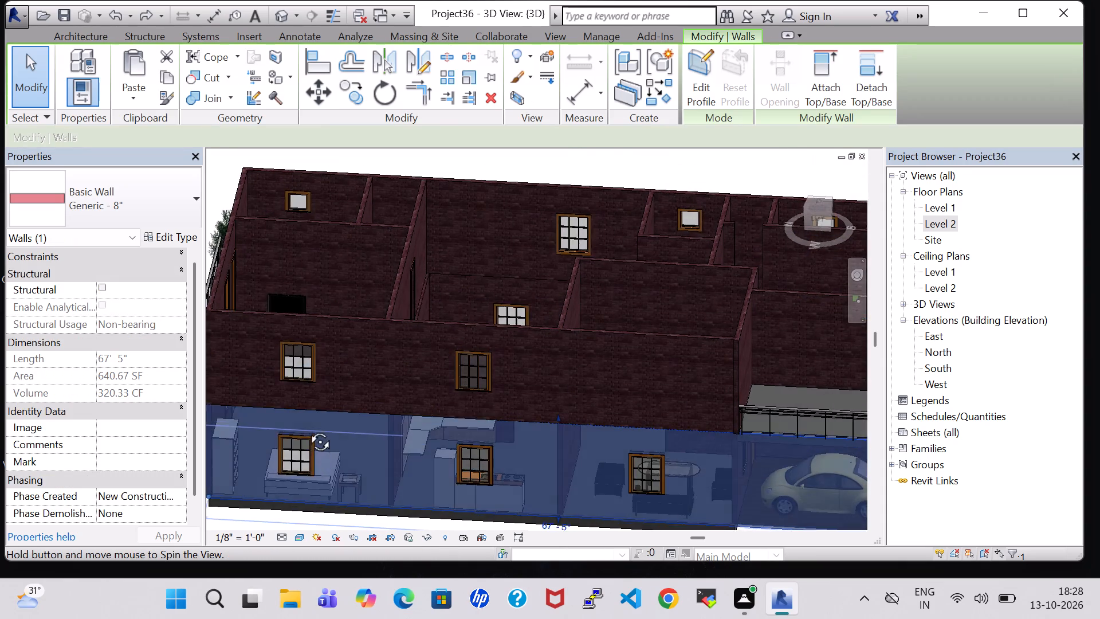
middle_drag(307, 429, 330, 428)
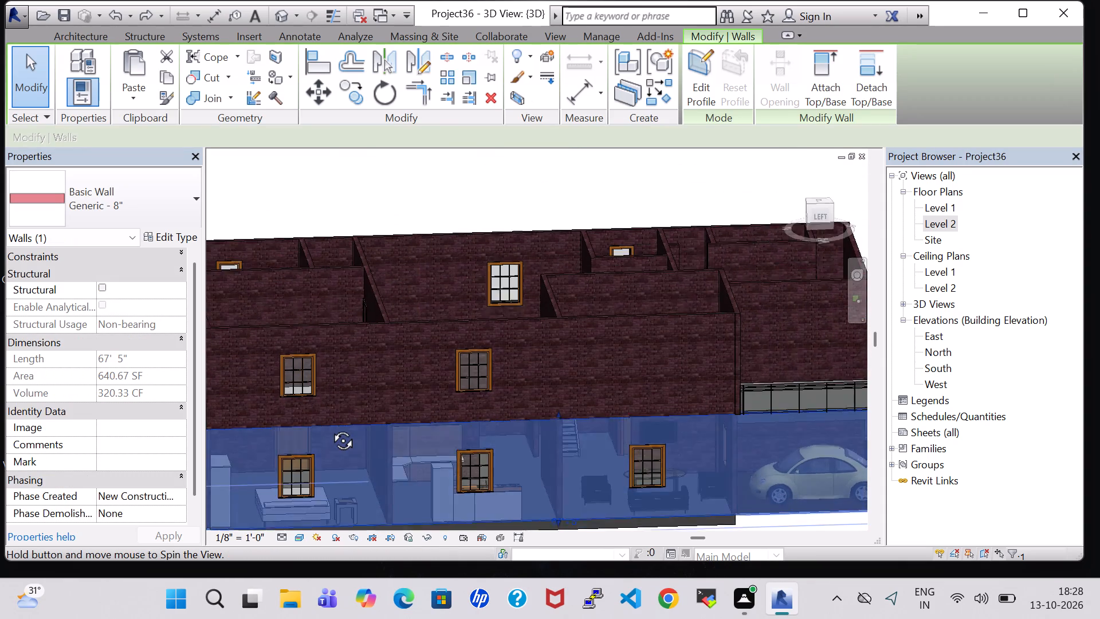
middle_drag(330, 428, 340, 524)
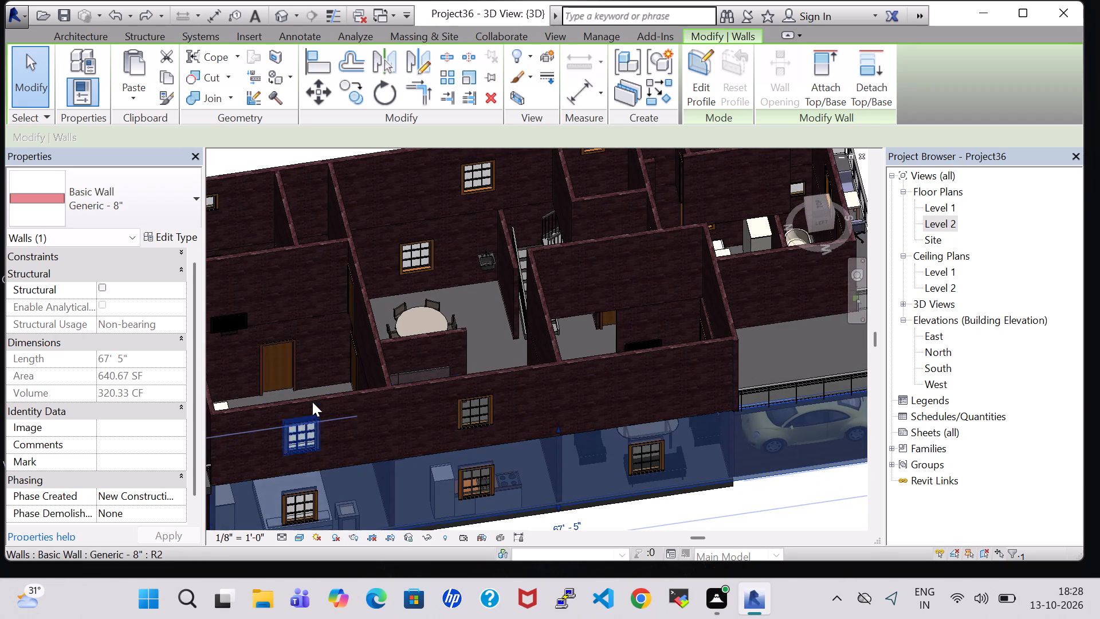
middle_drag(313, 392, 398, 371)
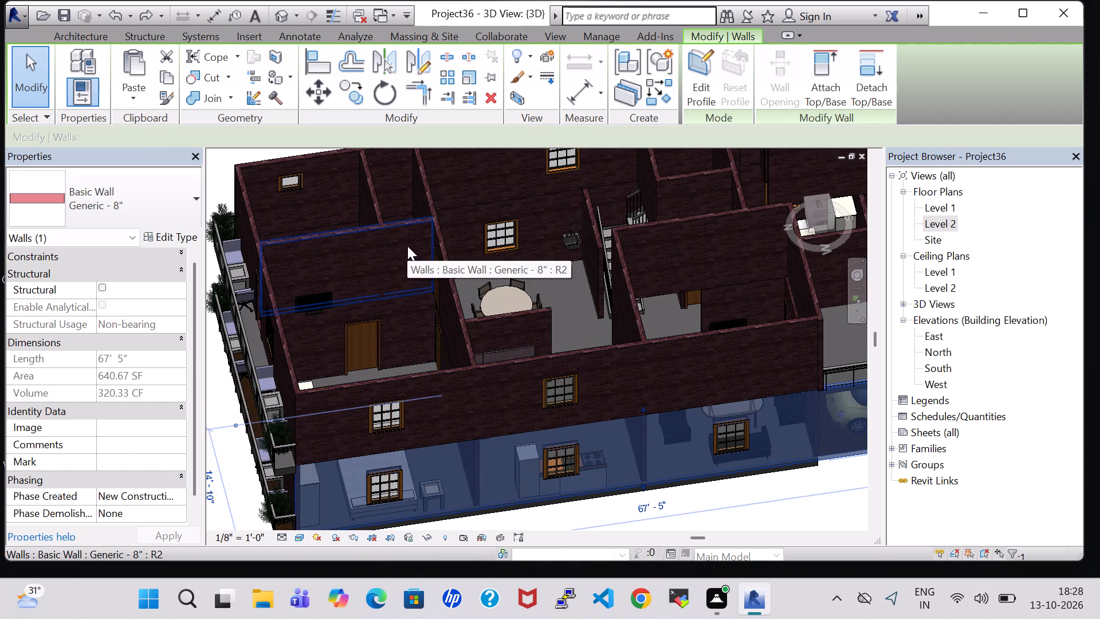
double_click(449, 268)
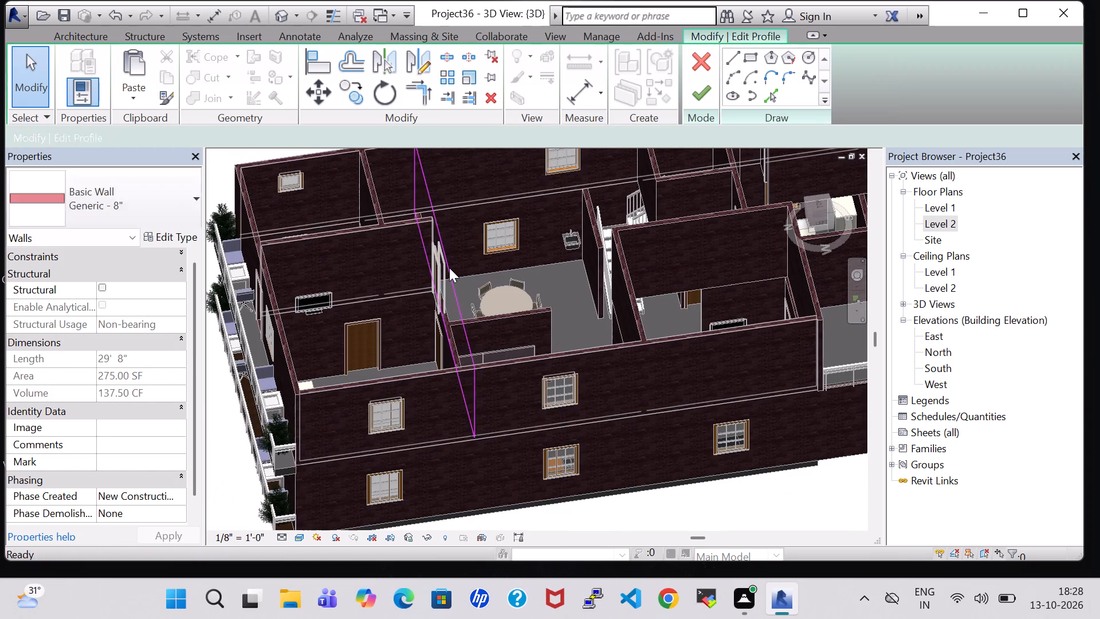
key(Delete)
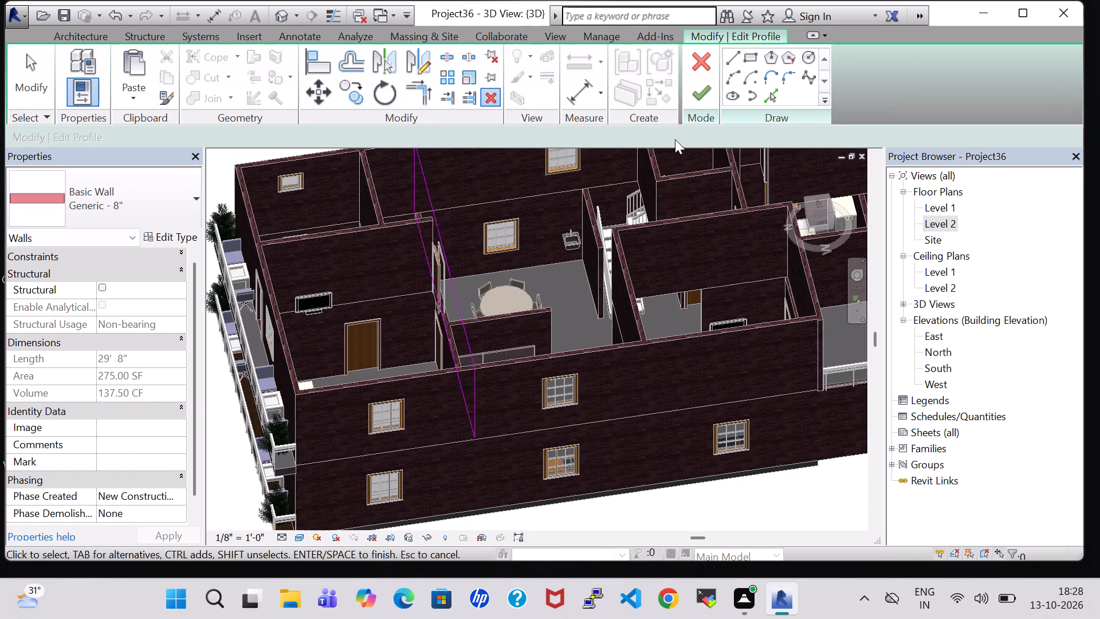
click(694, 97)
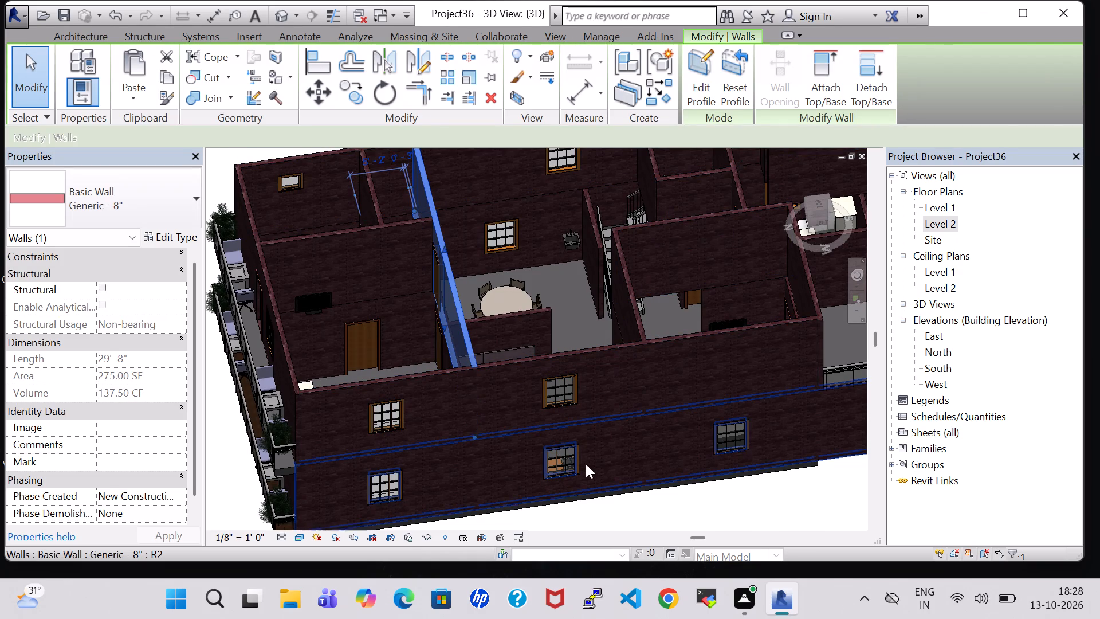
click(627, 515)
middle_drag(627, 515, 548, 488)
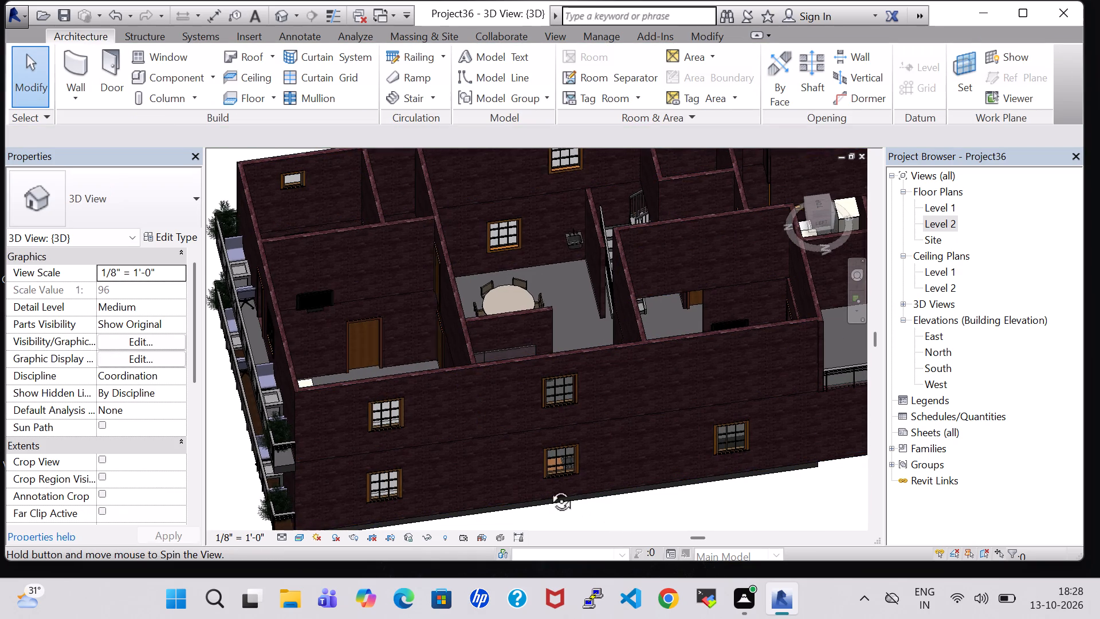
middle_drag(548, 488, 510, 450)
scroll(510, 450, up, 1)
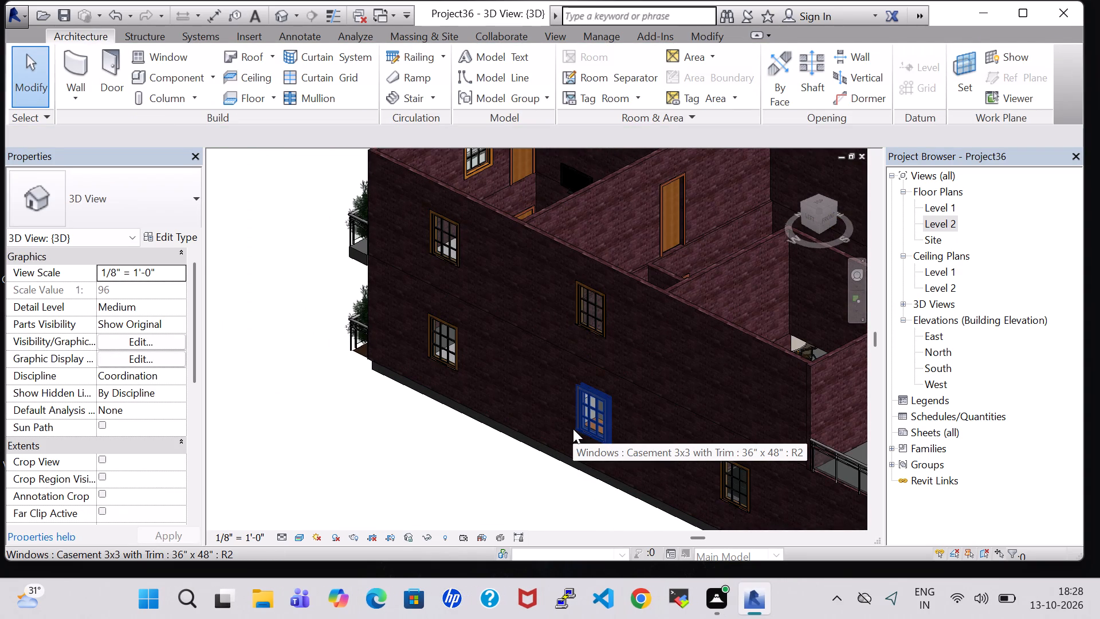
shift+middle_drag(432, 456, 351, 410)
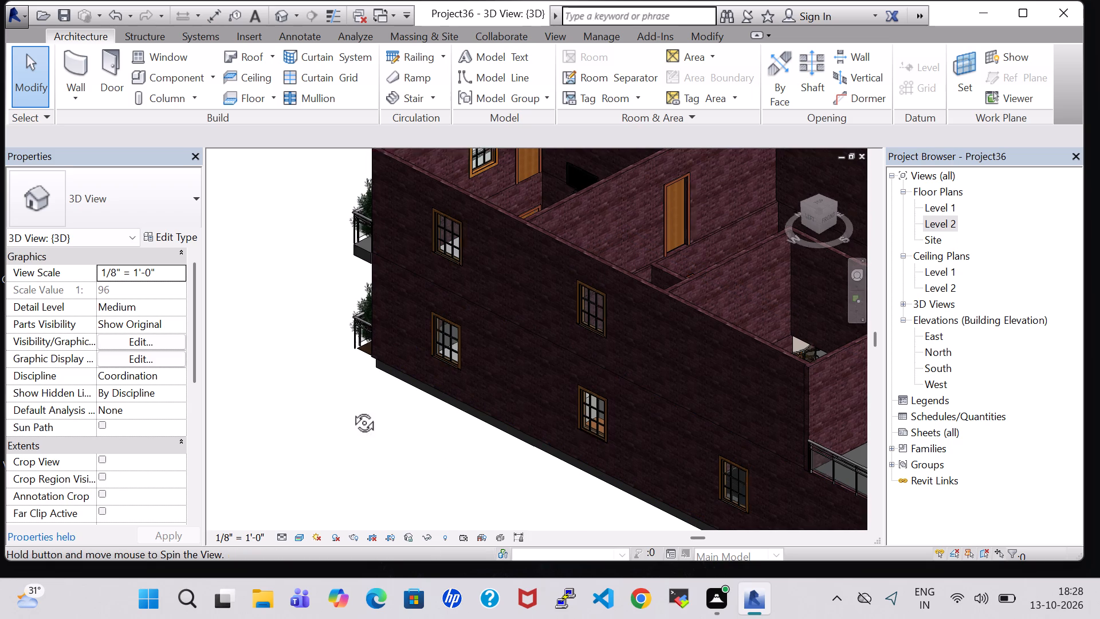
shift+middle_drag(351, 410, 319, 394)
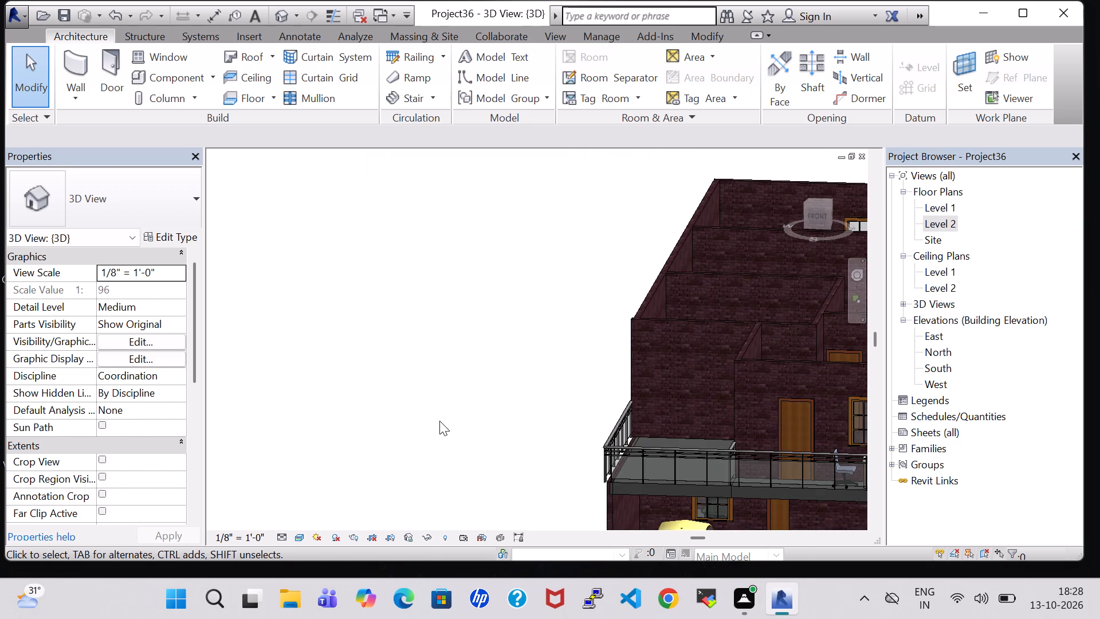
Examine the whole Level 2 floor plan layout, checking it against the Level 1 floor plan.
double_click(933, 223)
scroll(720, 289, down, 3)
middle_drag(694, 326, 611, 260)
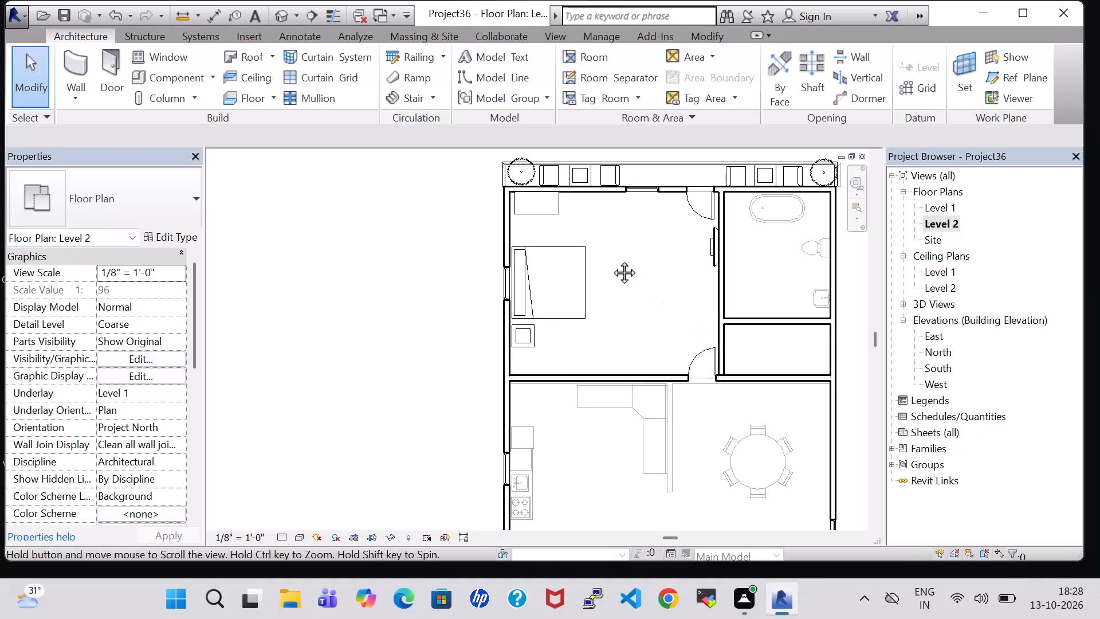
middle_drag(611, 260, 584, 236)
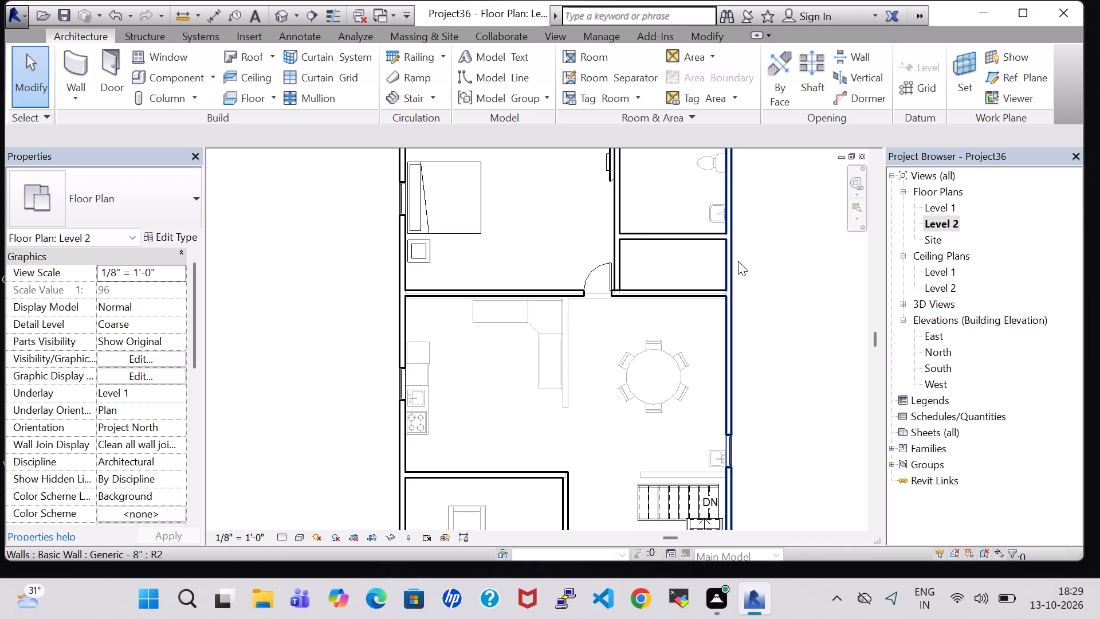
scroll(757, 268, down, 4)
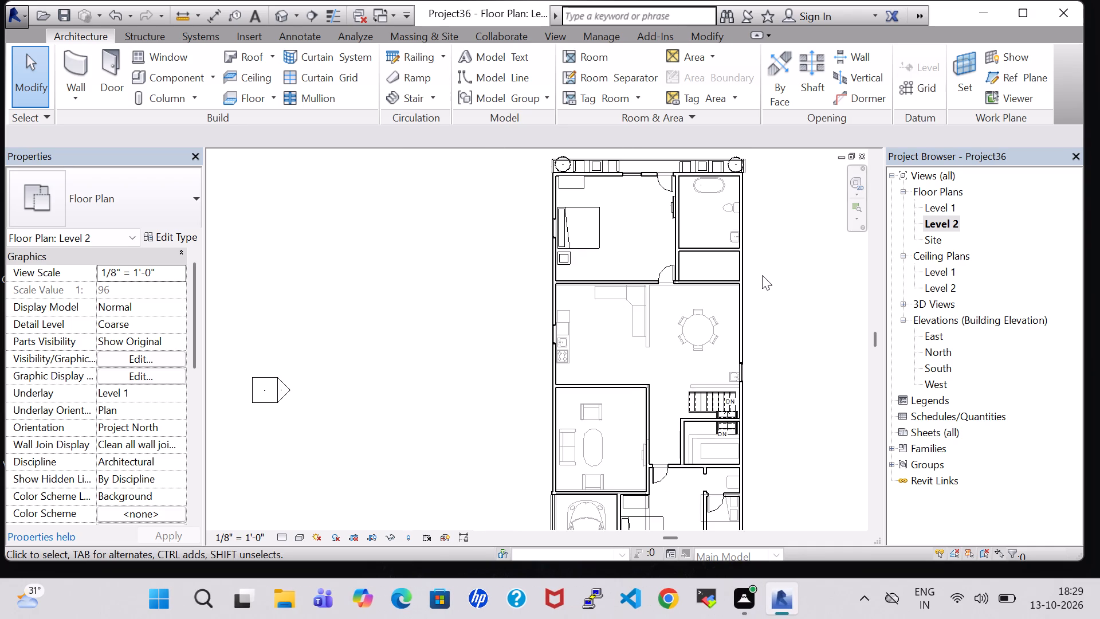
middle_drag(762, 275, 718, 260)
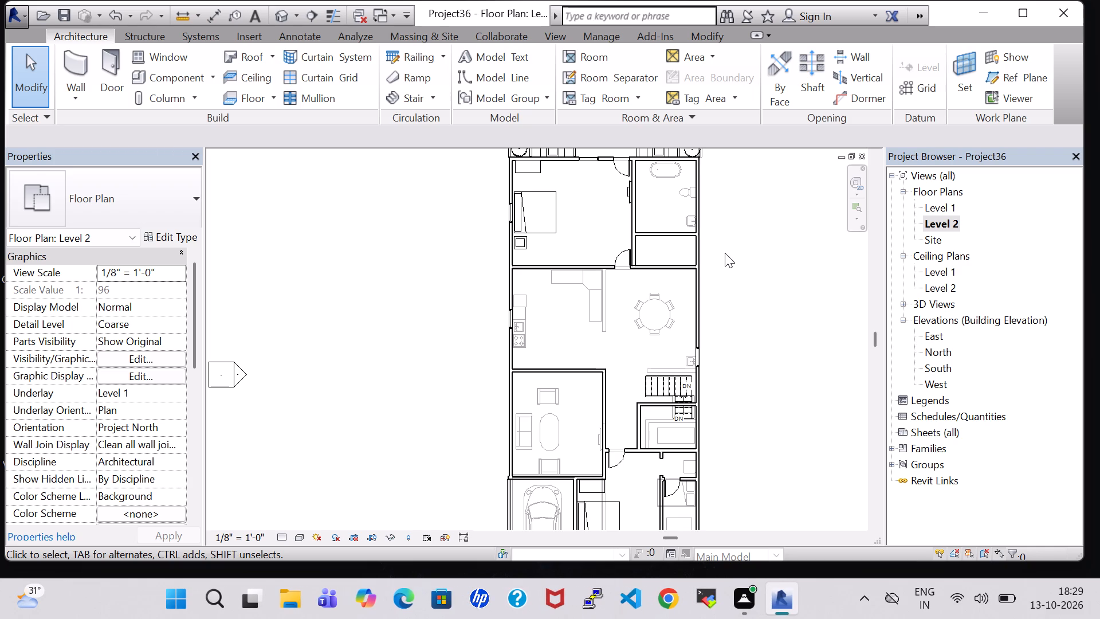
double_click(945, 207)
double_click(945, 221)
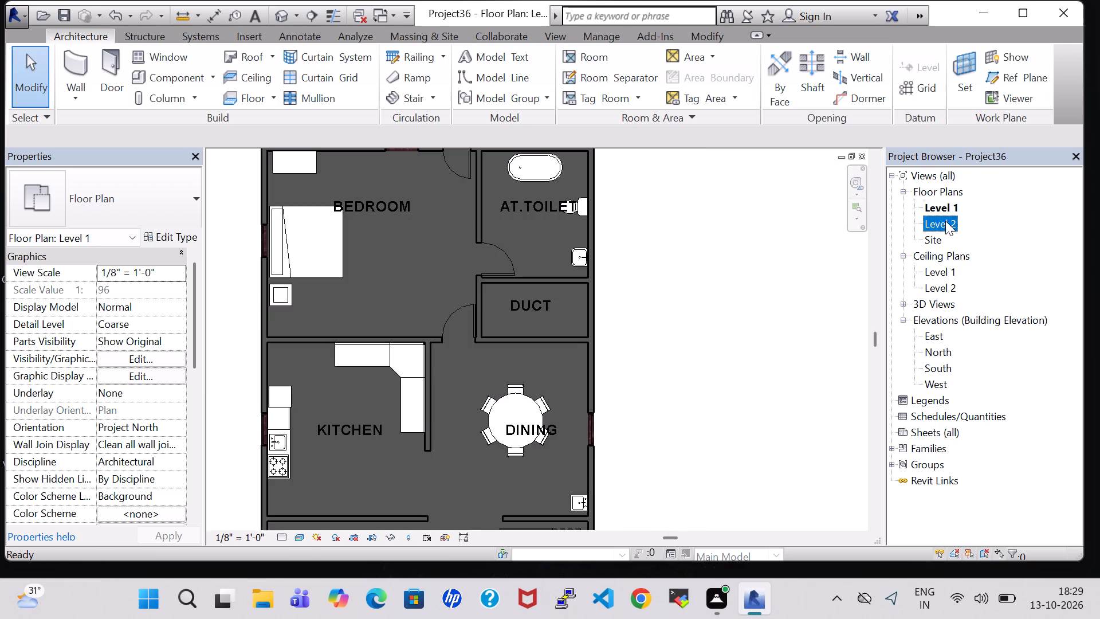
scroll(759, 277, down, 1)
middle_drag(789, 325, 745, 306)
scroll(749, 300, down, 2)
middle_drag(733, 299, 686, 299)
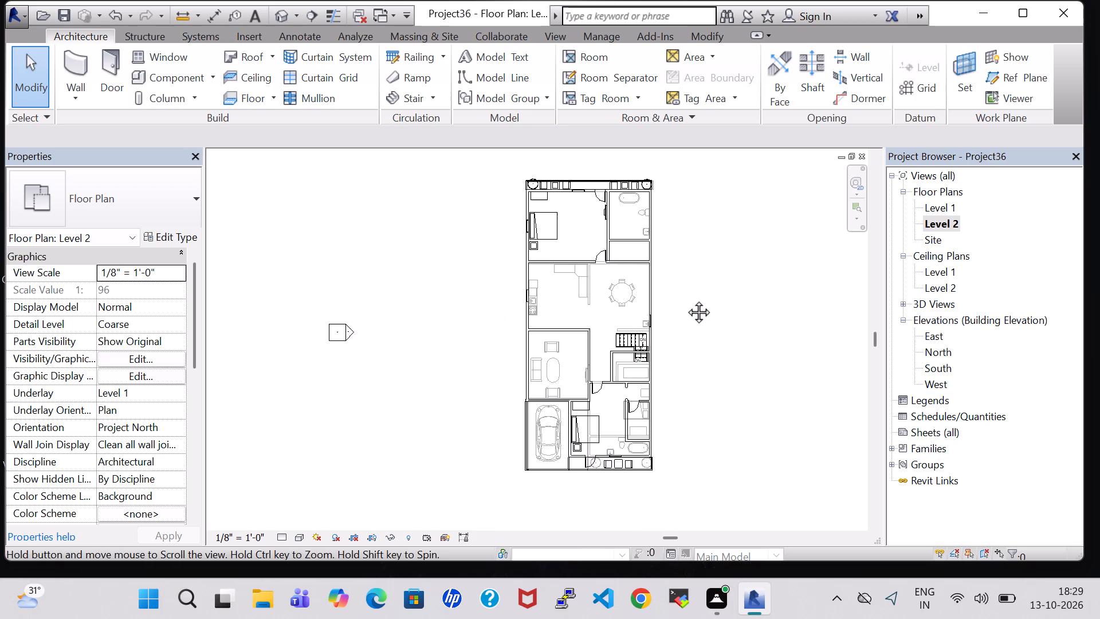
middle_drag(686, 299, 659, 300)
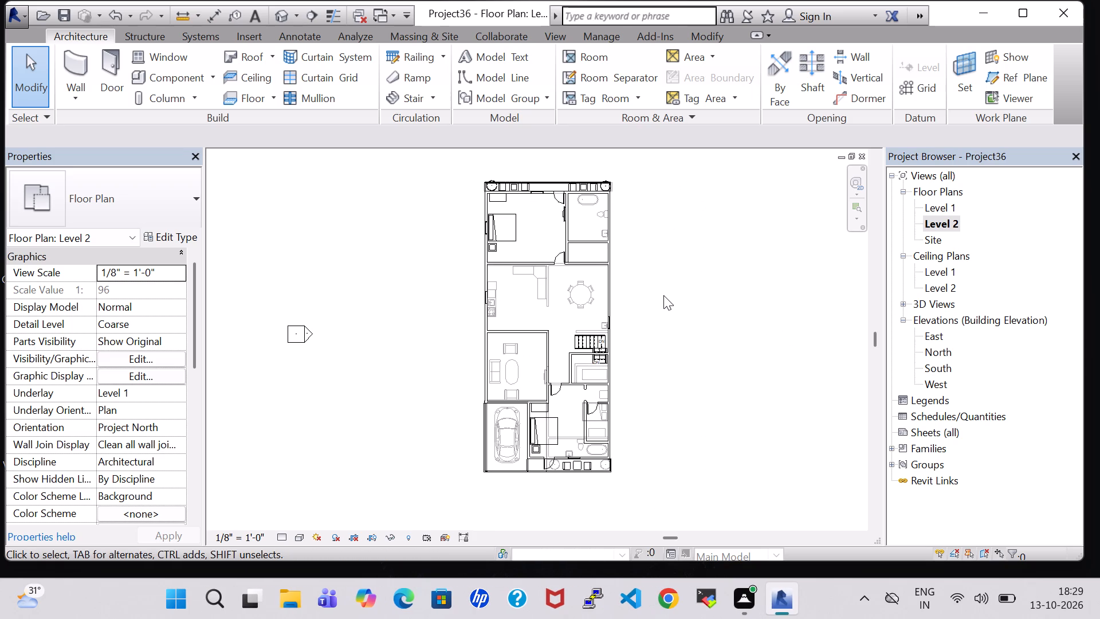
Set the sample height in the Generic - 8" wall type's structure to 10' 0", working from the upper-floor side wall in the 3D view.
click(282, 16)
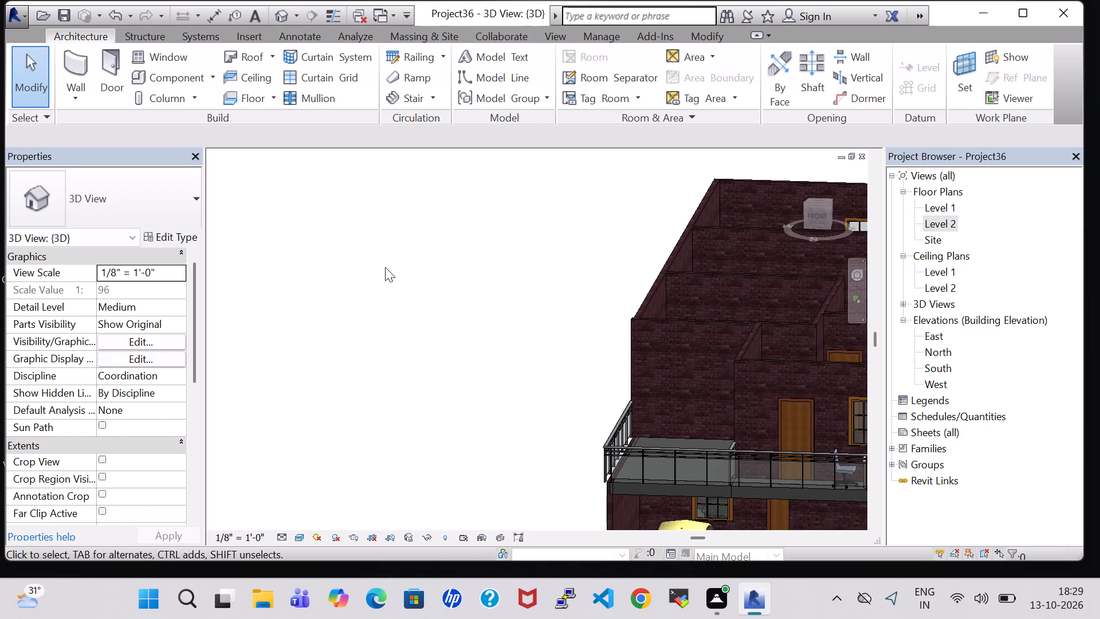
shift+middle_drag(443, 314, 363, 254)
click(665, 282)
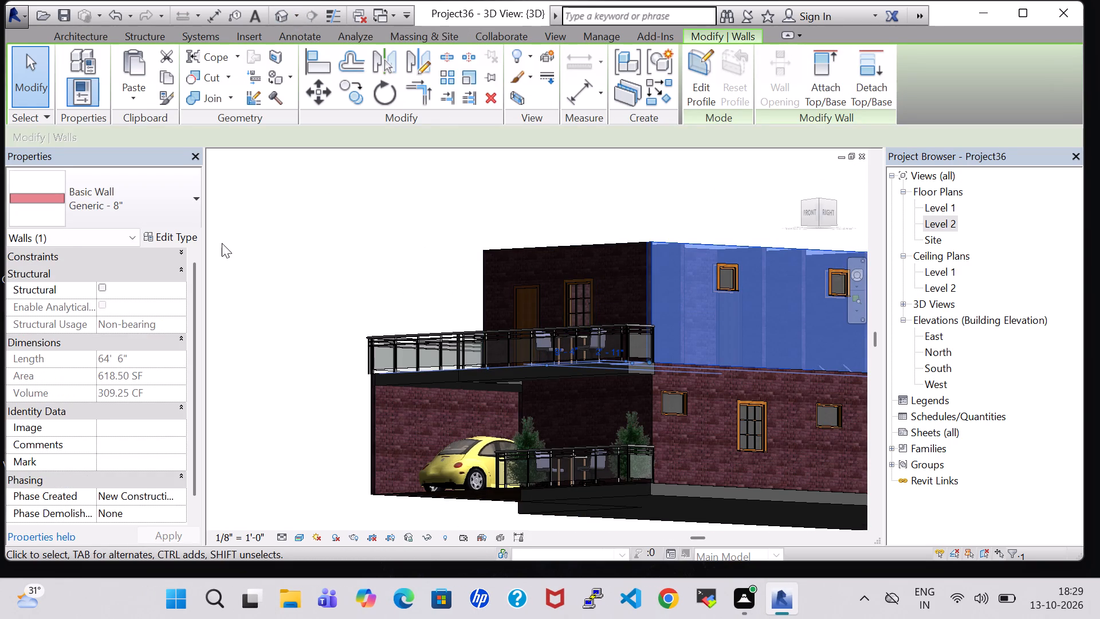
click(168, 241)
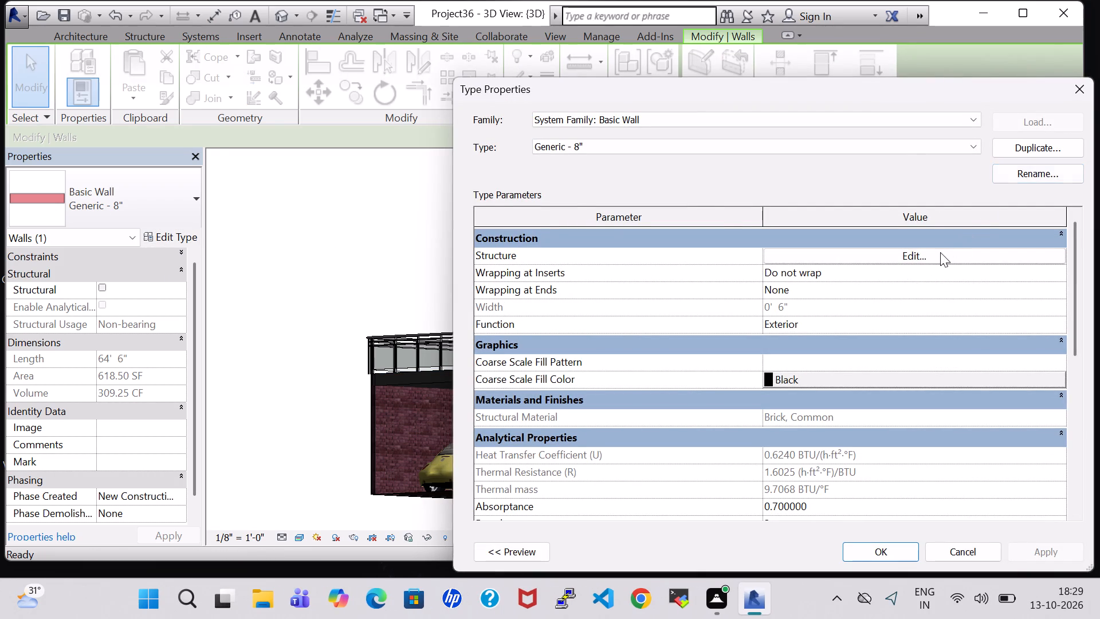
click(938, 256)
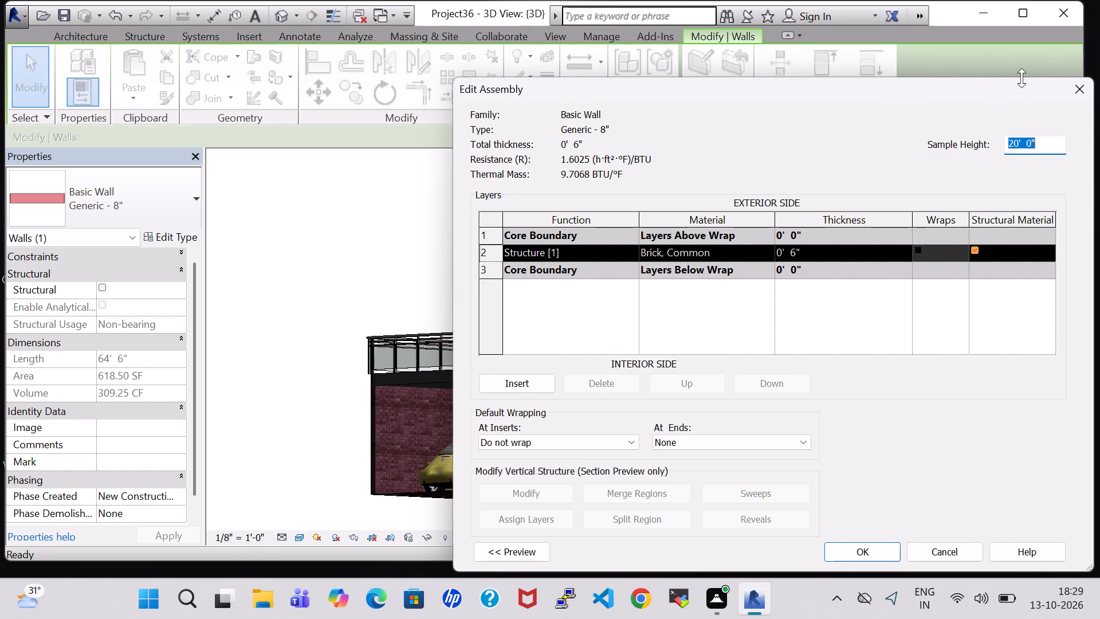
click(1016, 141)
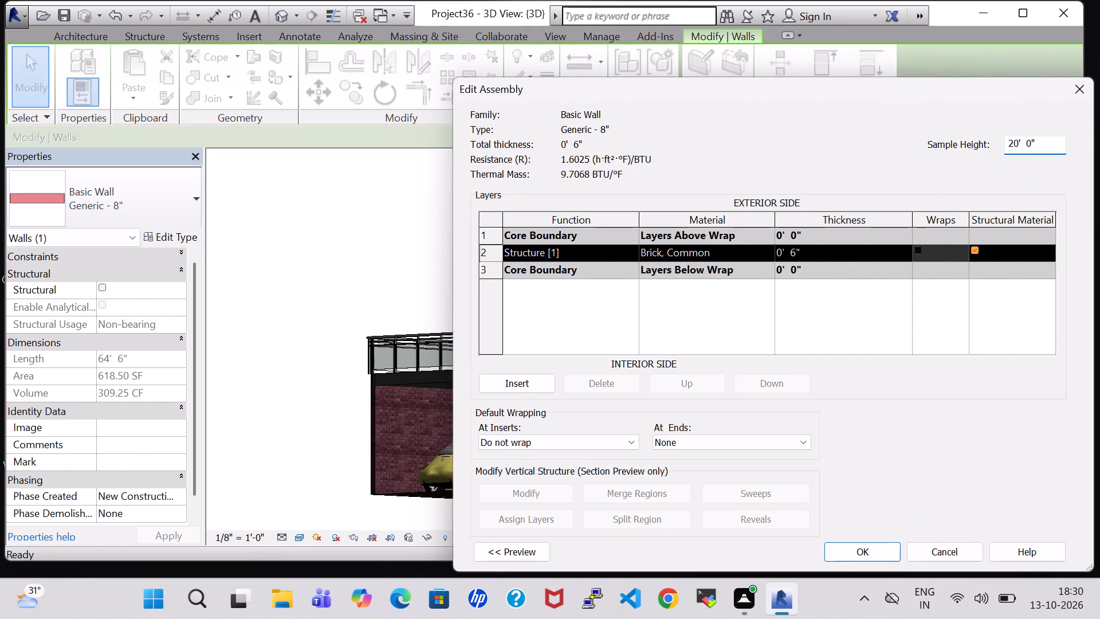
key(BackSpace)
key(1)
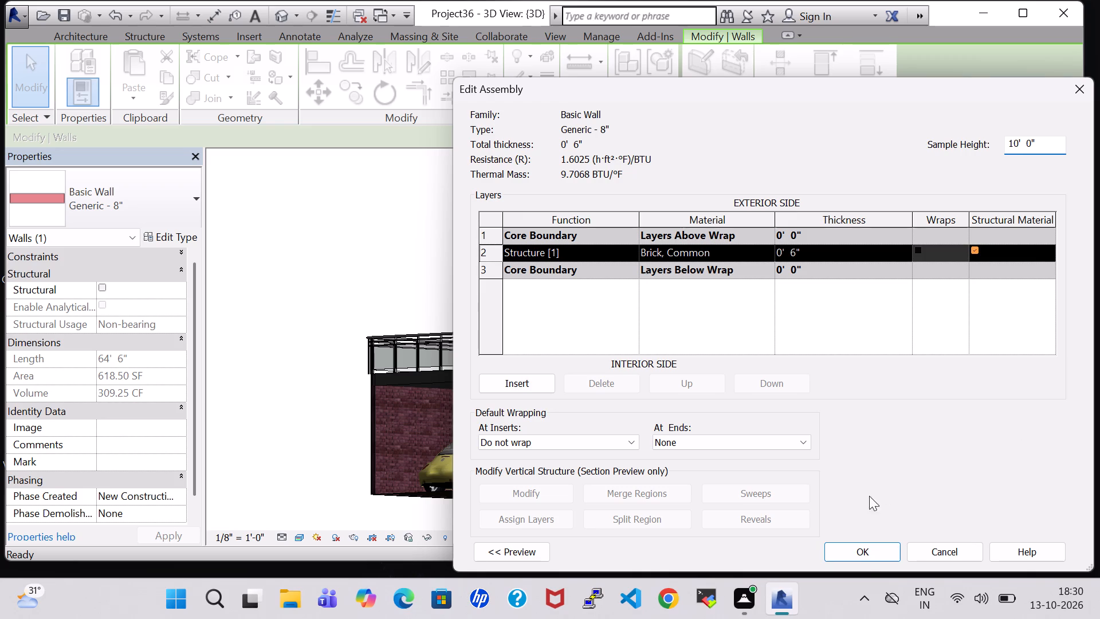
click(857, 549)
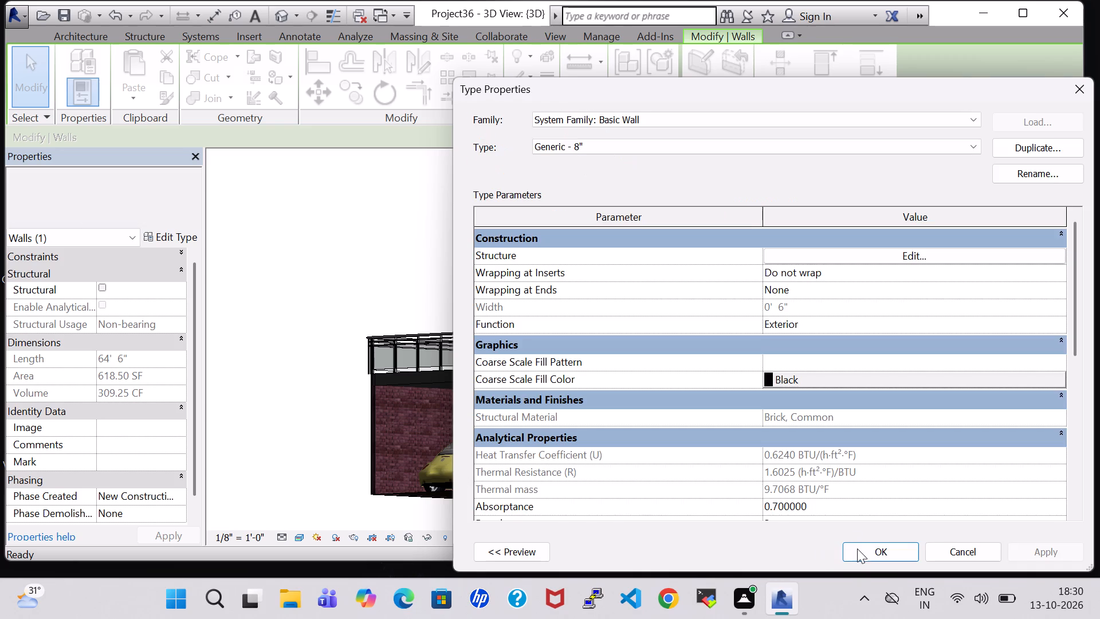
click(1031, 559)
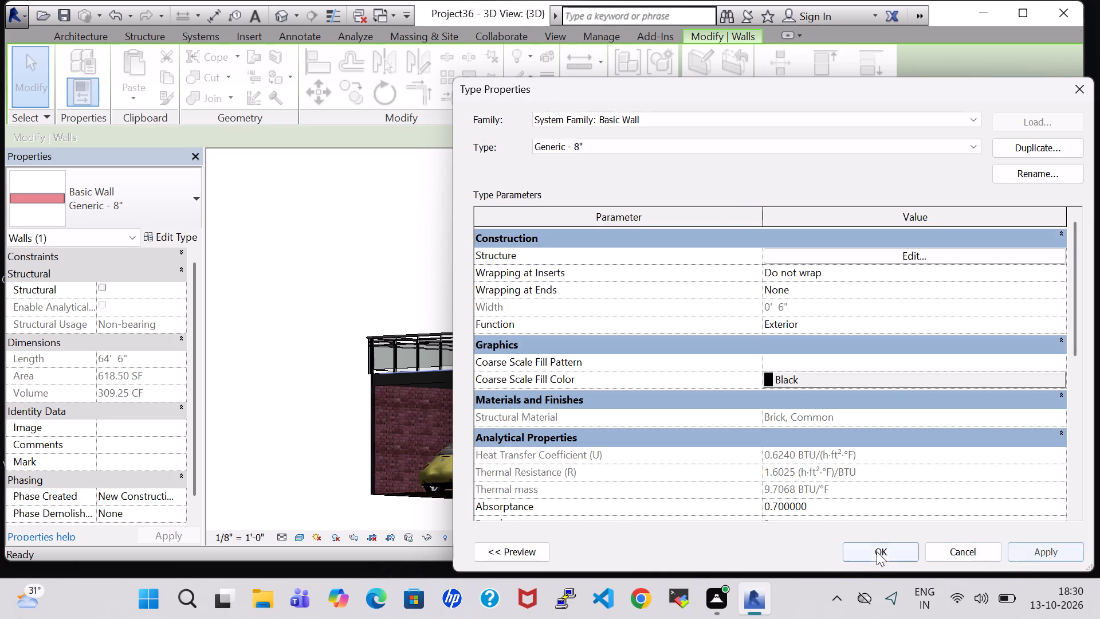
click(877, 551)
click(292, 252)
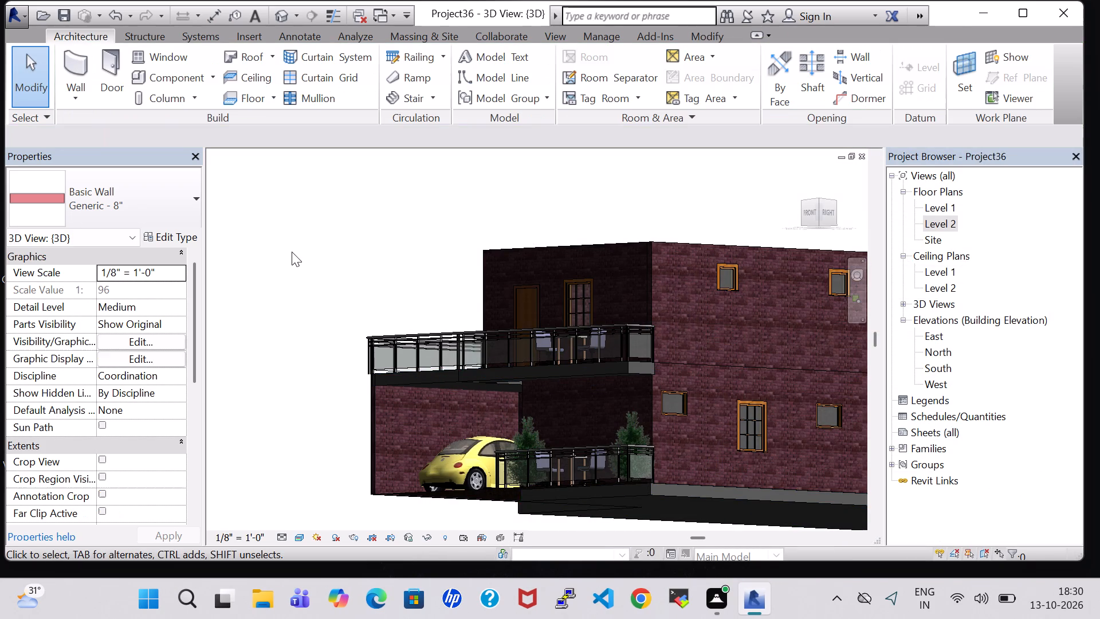
Examine the constraints of the Level 2 side wall in the 3D view and locate that wall in the Level 2 floor plan.
click(692, 252)
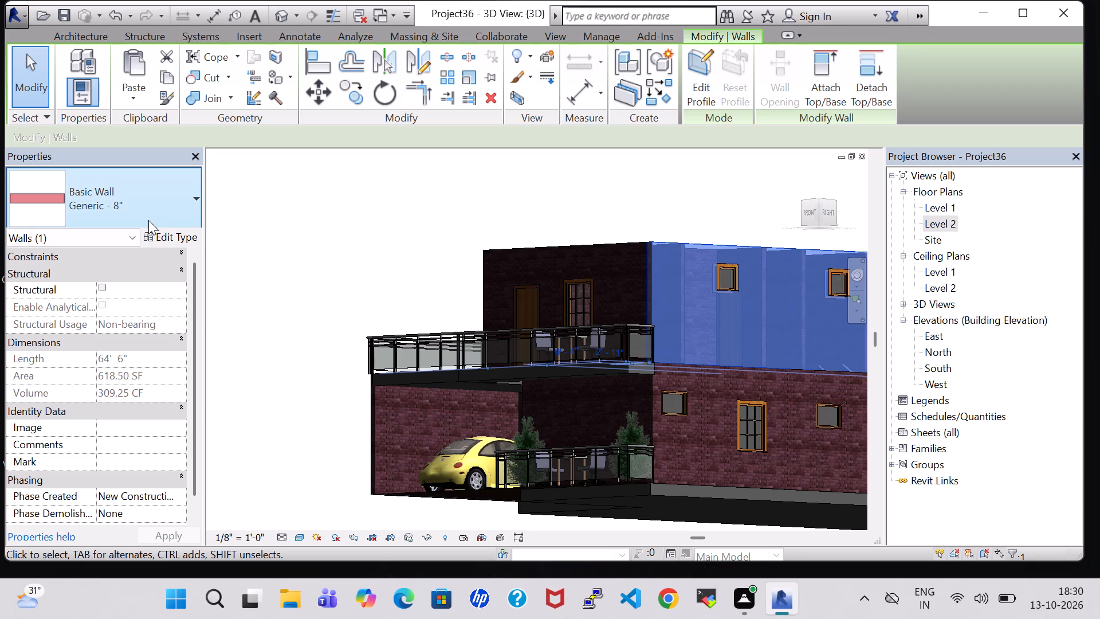
scroll(153, 413, down, 3)
scroll(153, 413, up, 2)
click(183, 250)
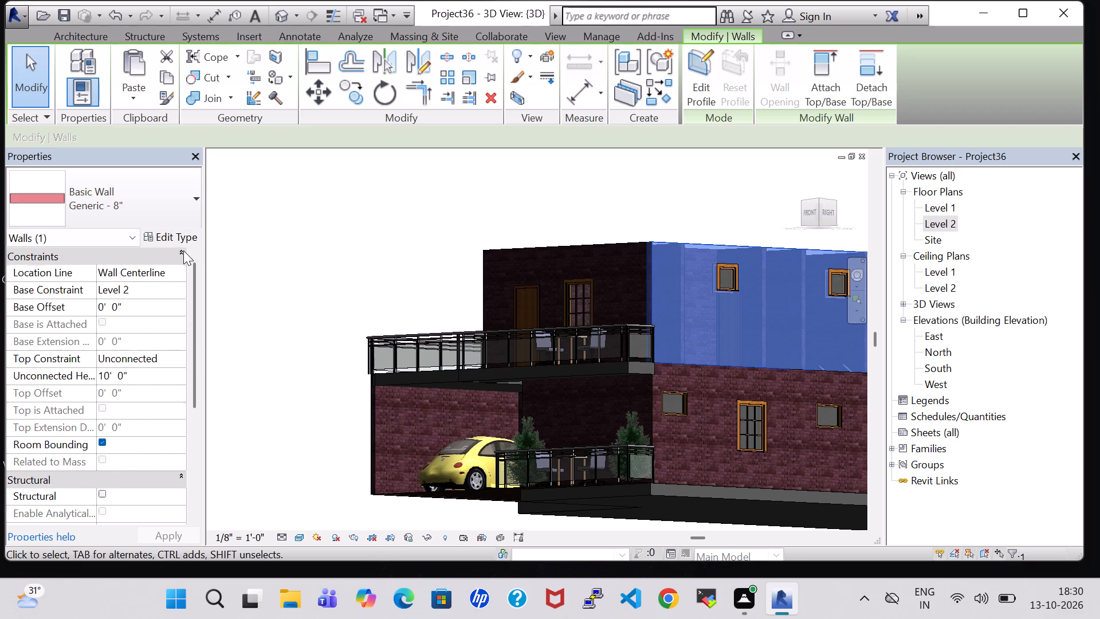
click(426, 209)
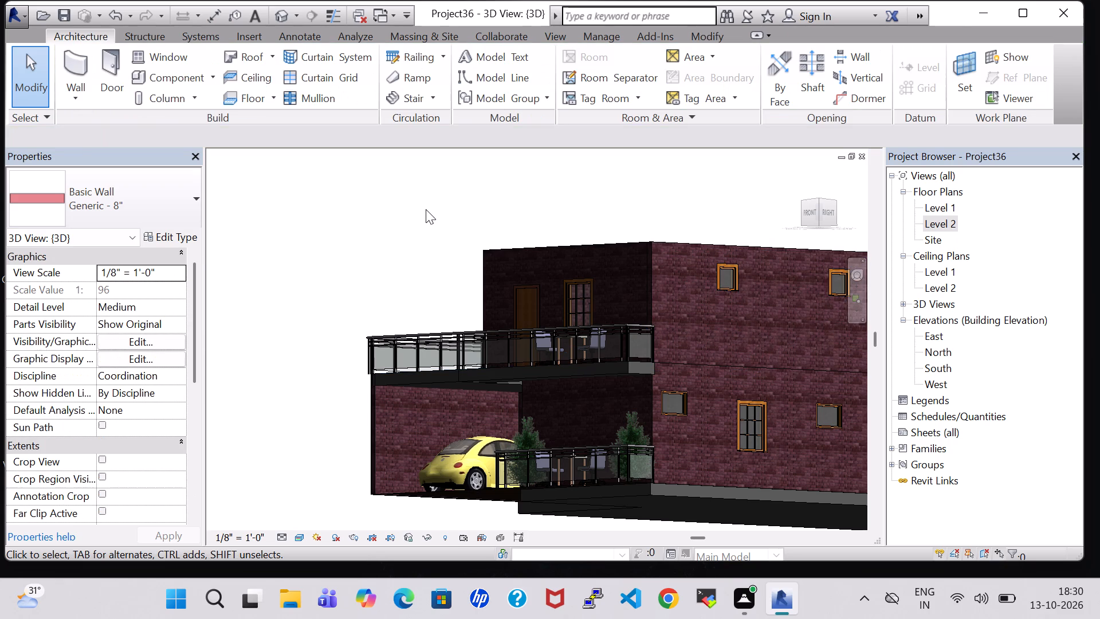
double_click(951, 229)
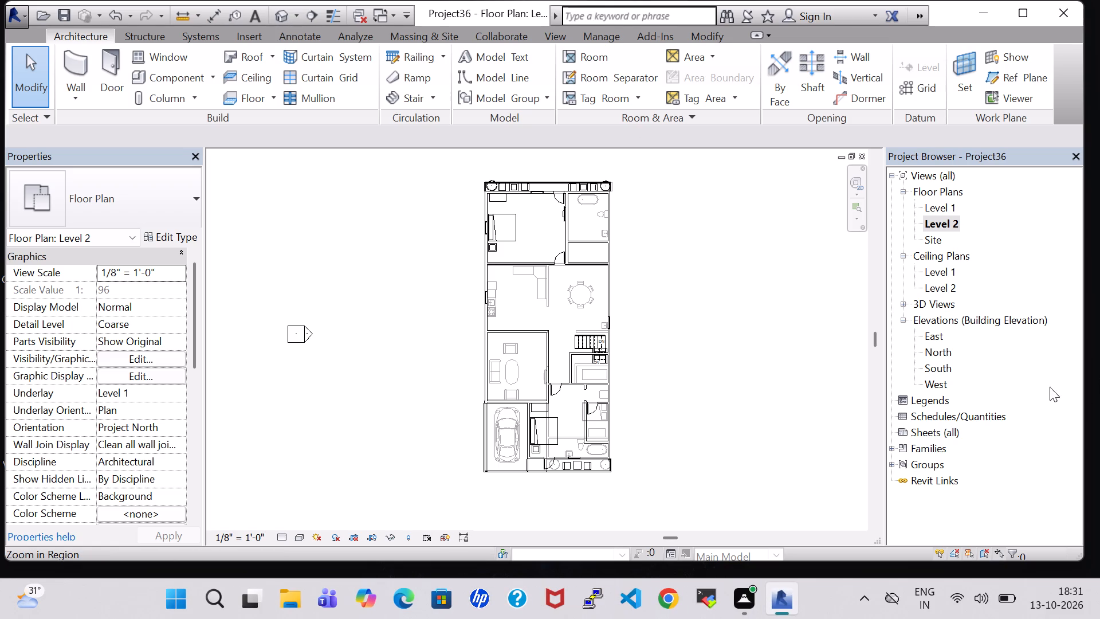
double_click(936, 221)
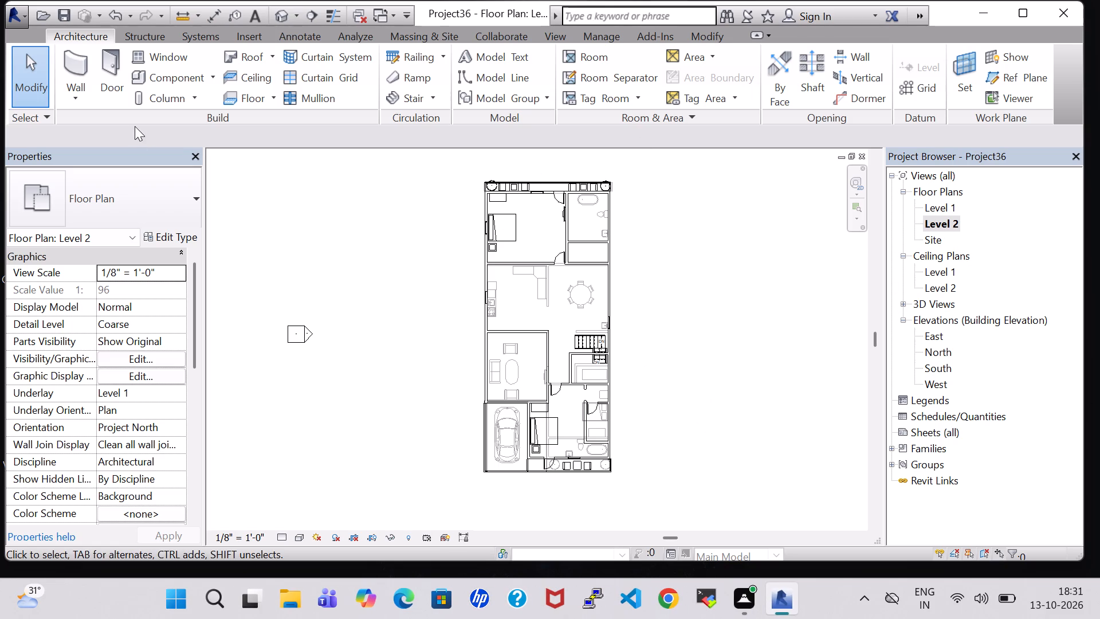
click(277, 12)
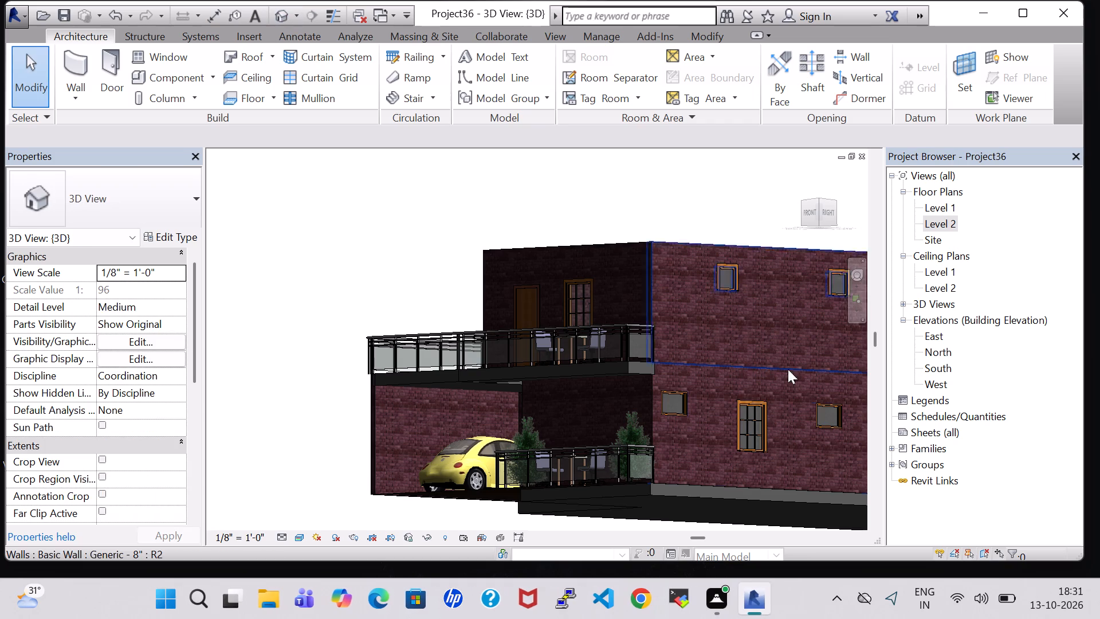
click(686, 313)
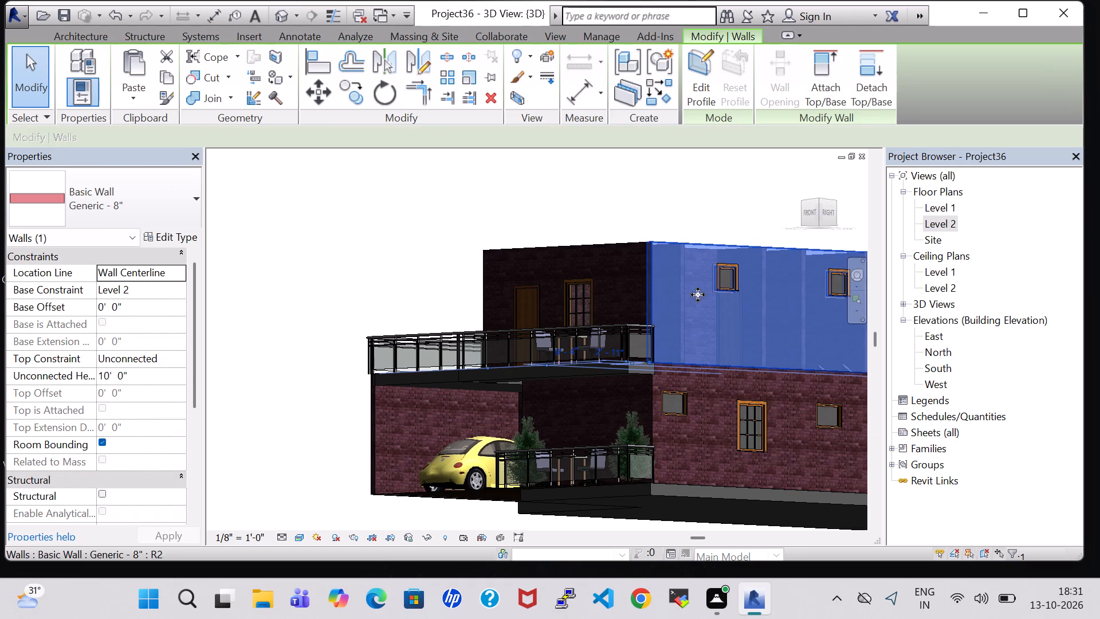
double_click(938, 225)
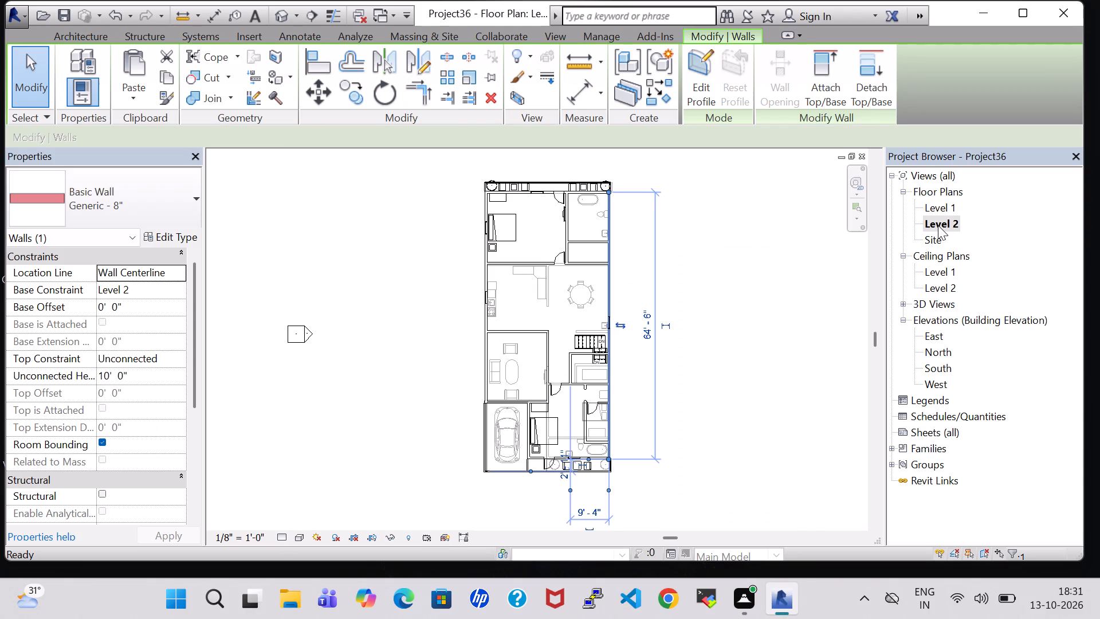
click(702, 239)
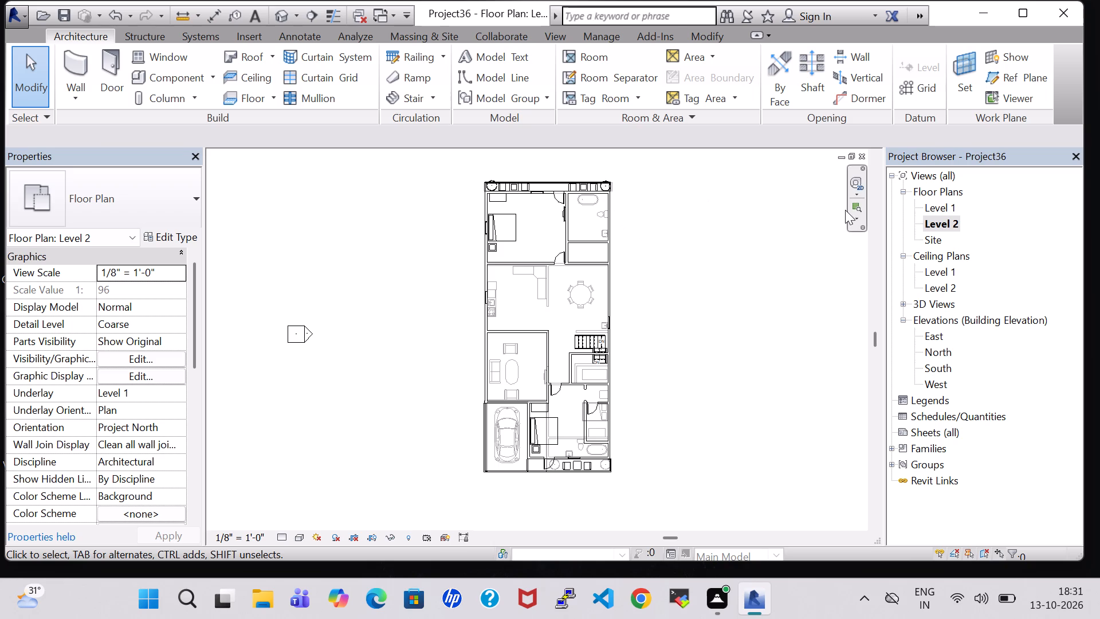
Copy the Toilet-Domestic-3D fixture from the rear bedroom's attached toilet on Level 1 and paste it aligned to Level 2, checking the Level 2 plan.
double_click(942, 206)
click(558, 167)
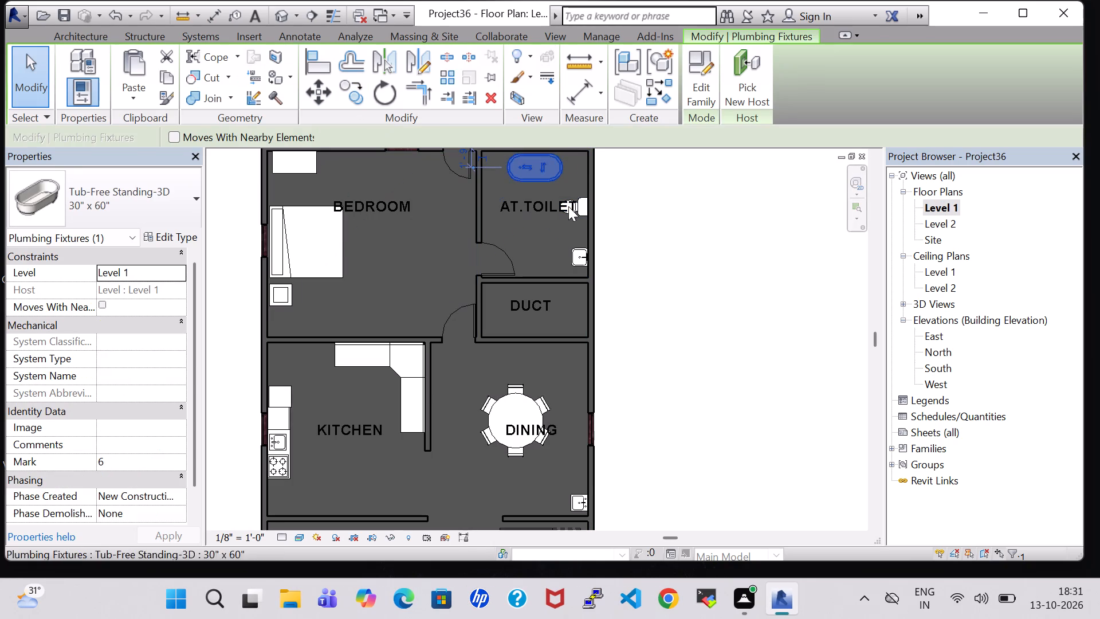
scroll(645, 229, up, 3)
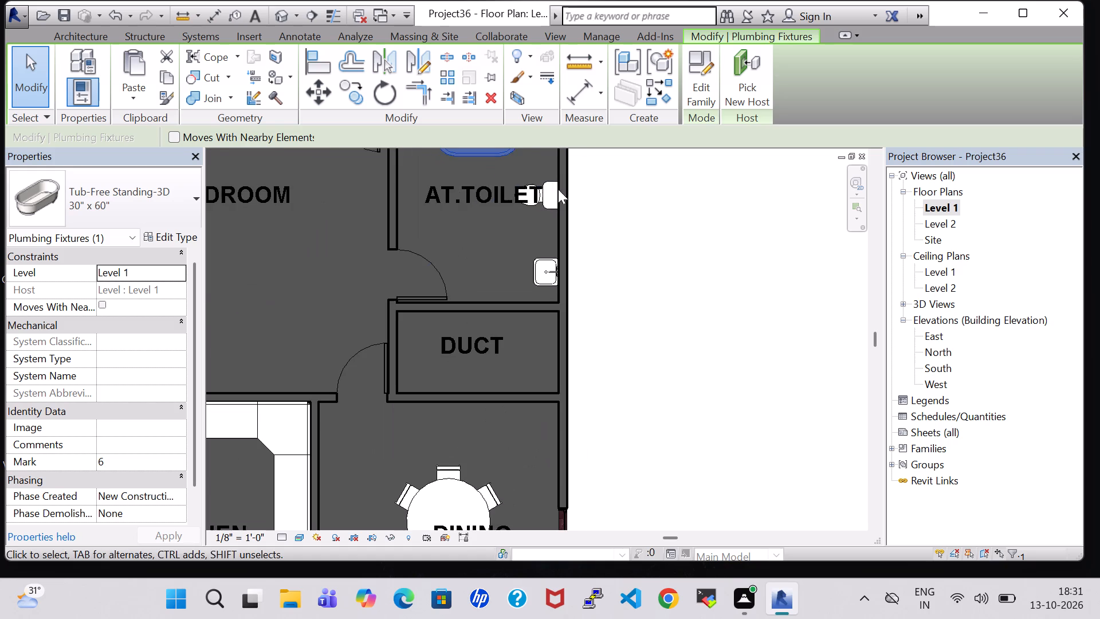
scroll(555, 207, up, 5)
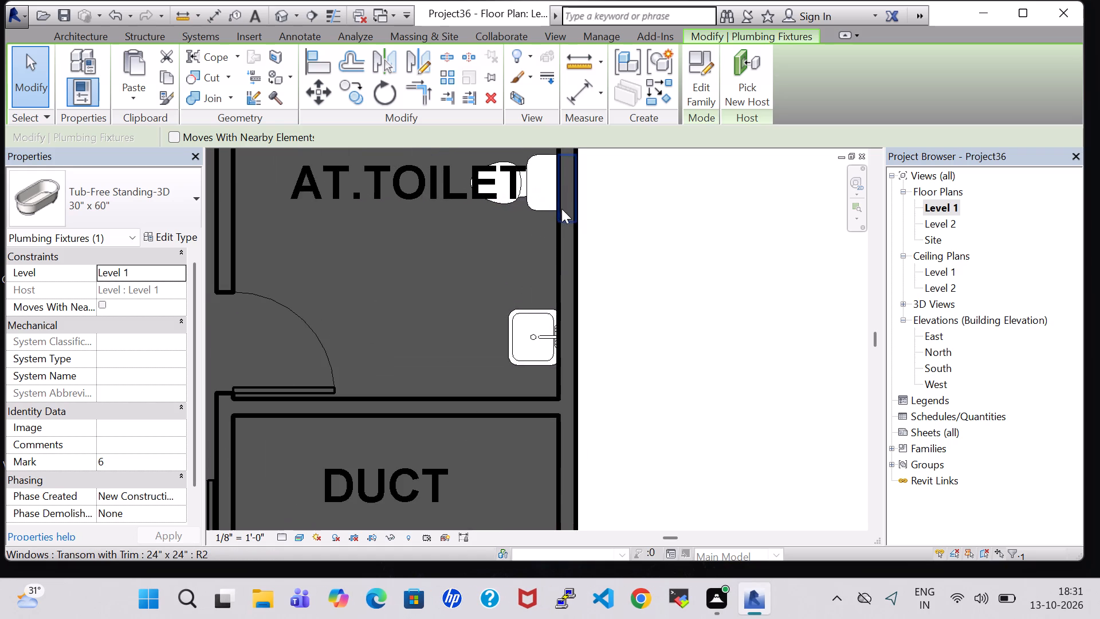
click(537, 207)
scroll(655, 246, up, 1)
scroll(655, 246, down, 4)
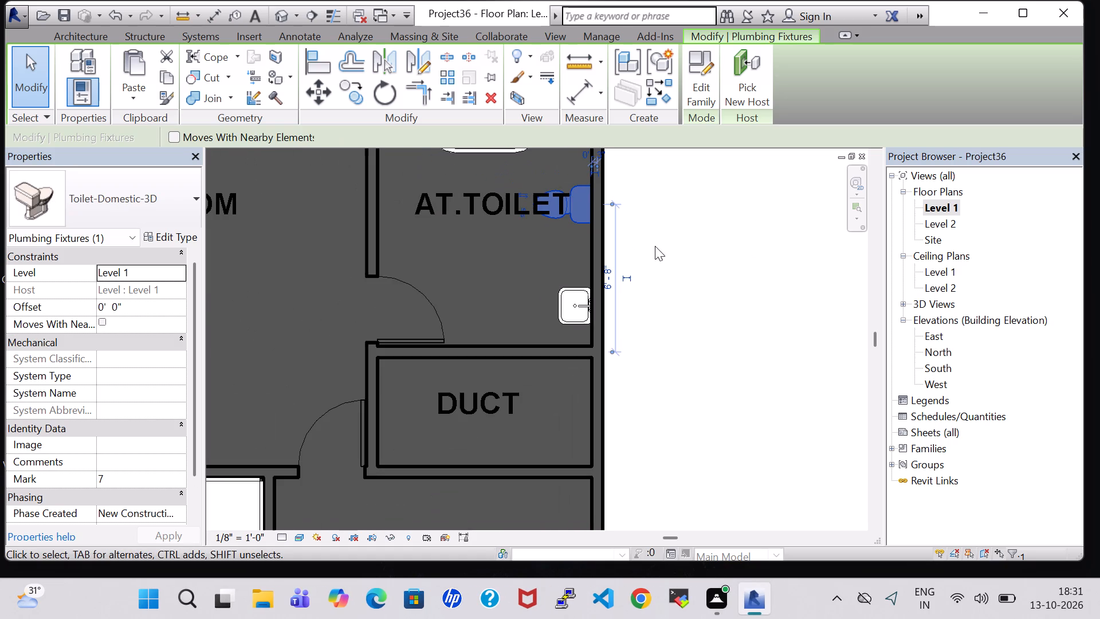
shift+click(568, 303)
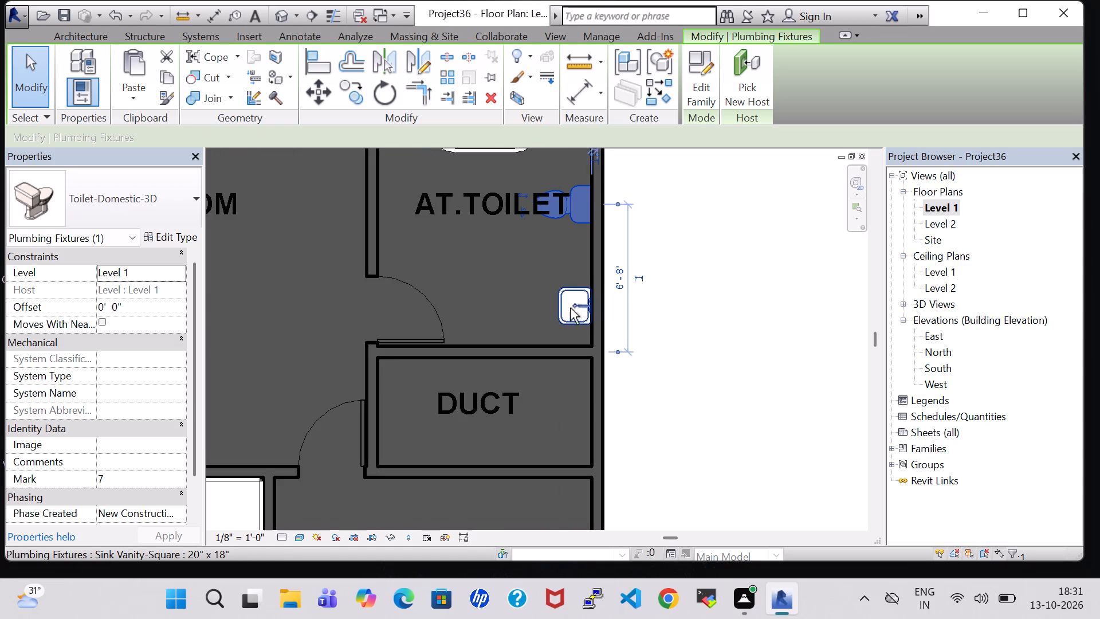
shift+scroll(728, 263, down, 2)
middle_click(729, 263)
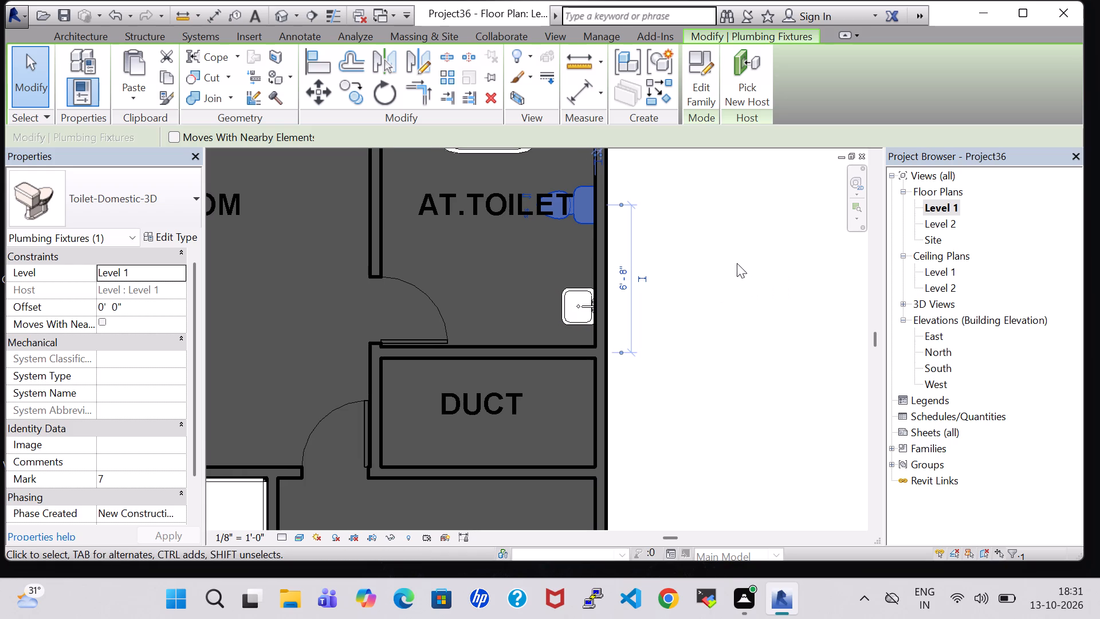
scroll(737, 263, down, 2)
middle_drag(740, 272, 741, 324)
shift+click(543, 214)
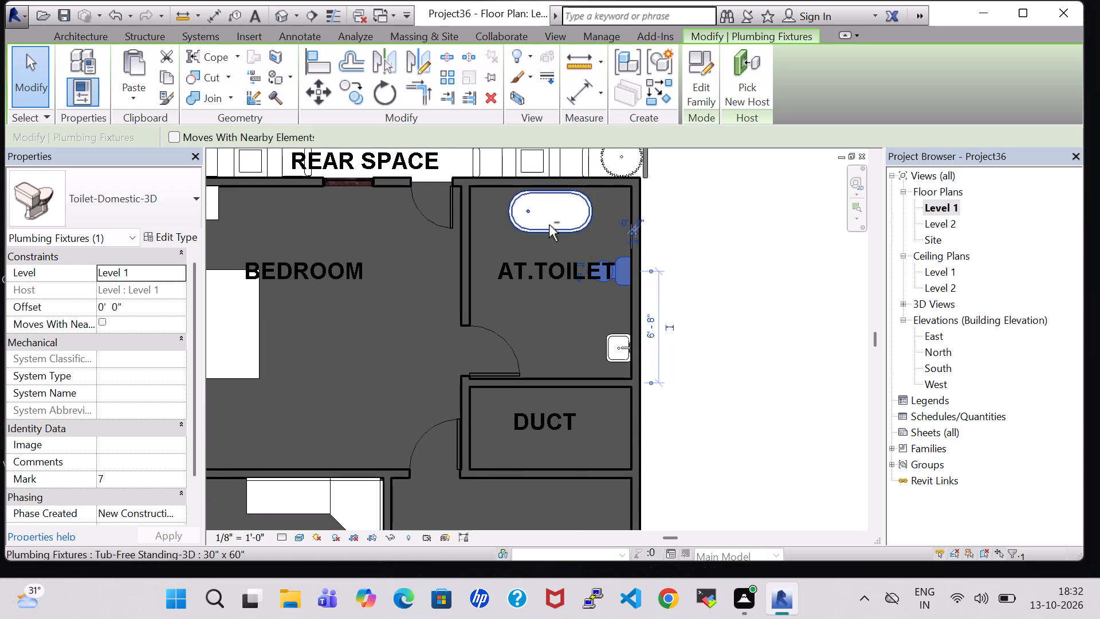
shift+click(614, 361)
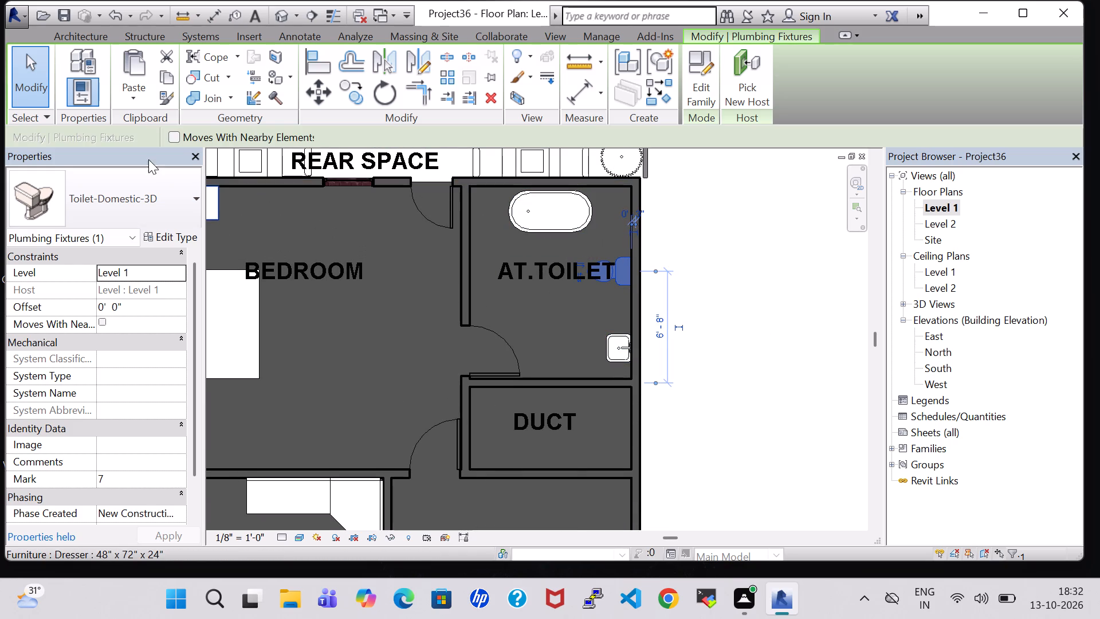
click(171, 82)
click(136, 91)
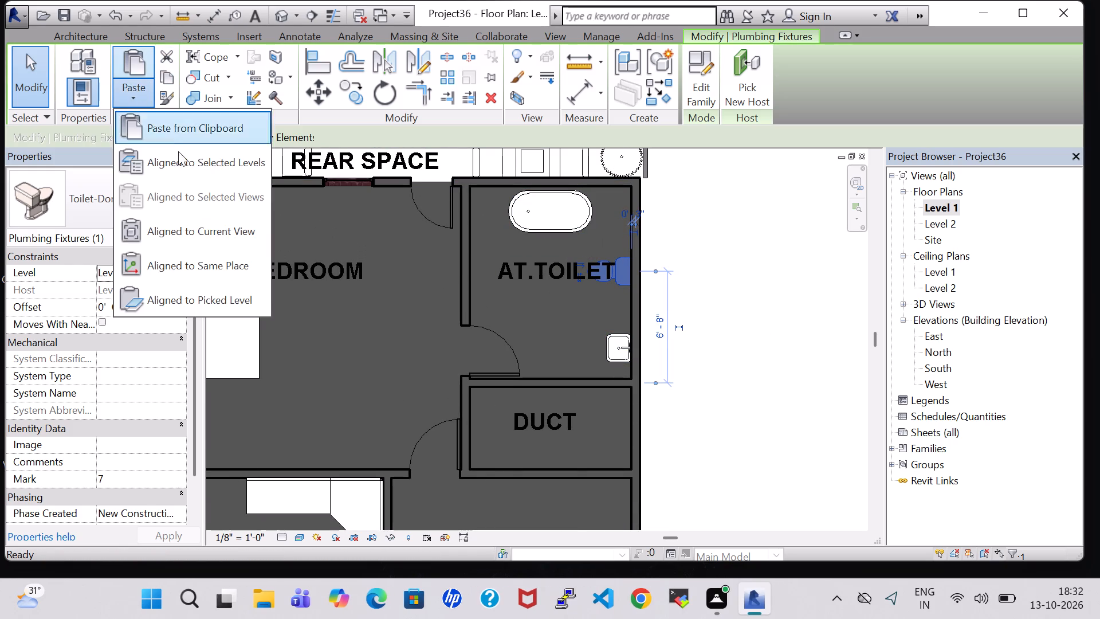
click(180, 173)
click(466, 244)
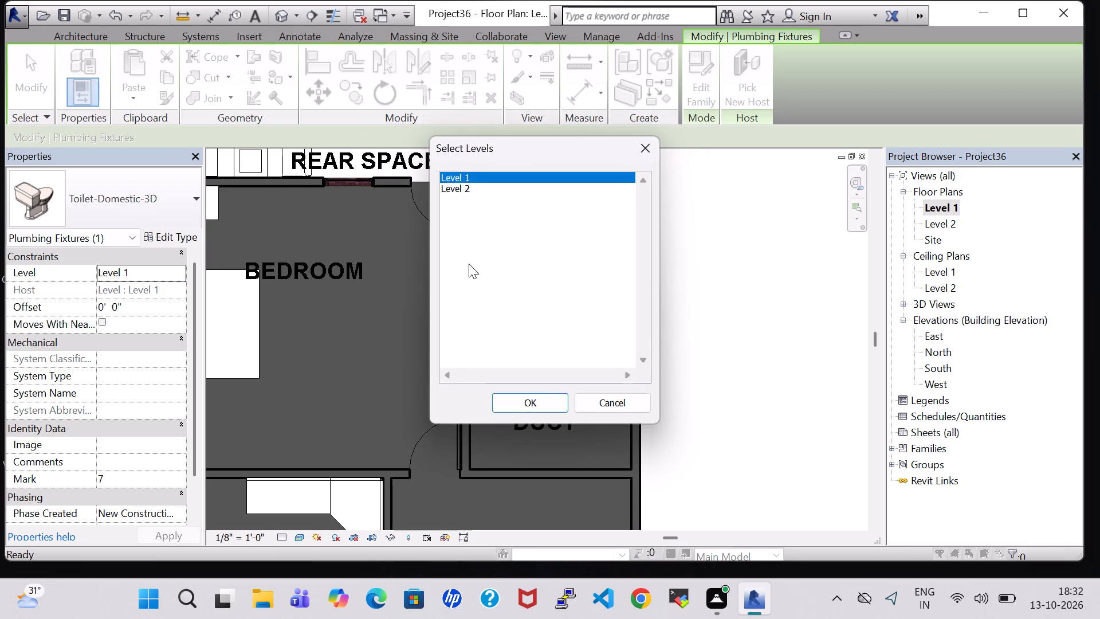
click(501, 195)
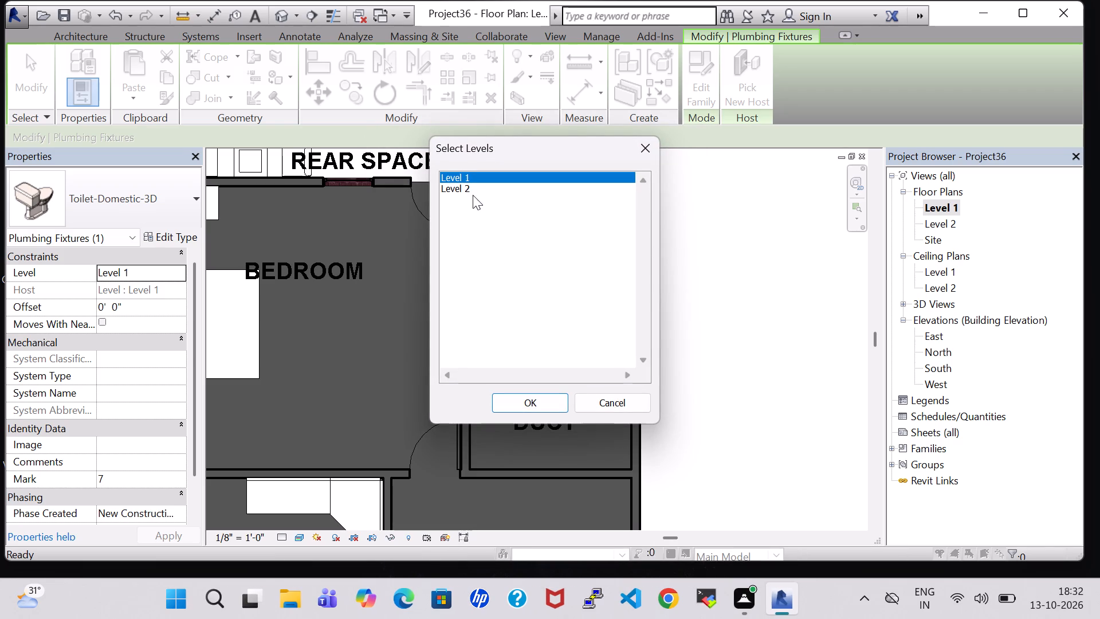
click(466, 190)
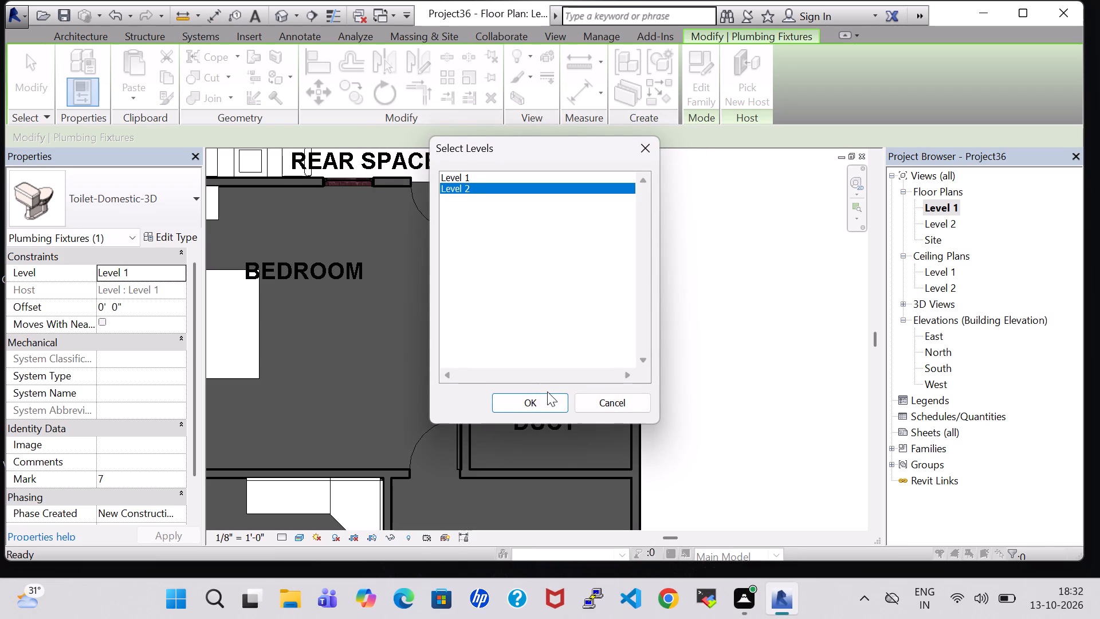
click(547, 396)
double_click(930, 230)
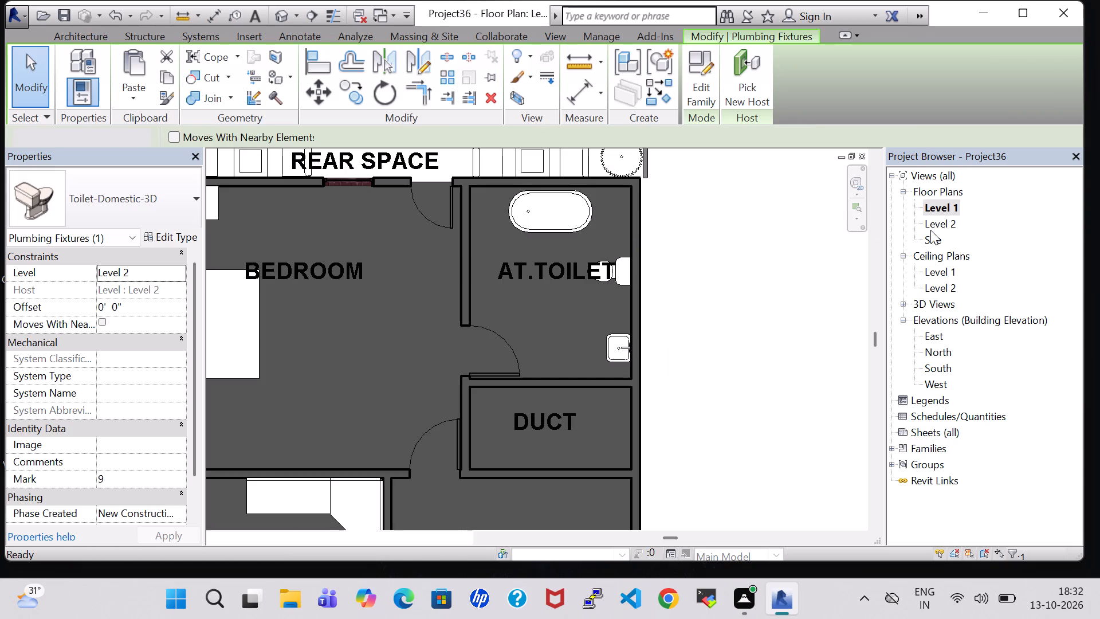
click(698, 313)
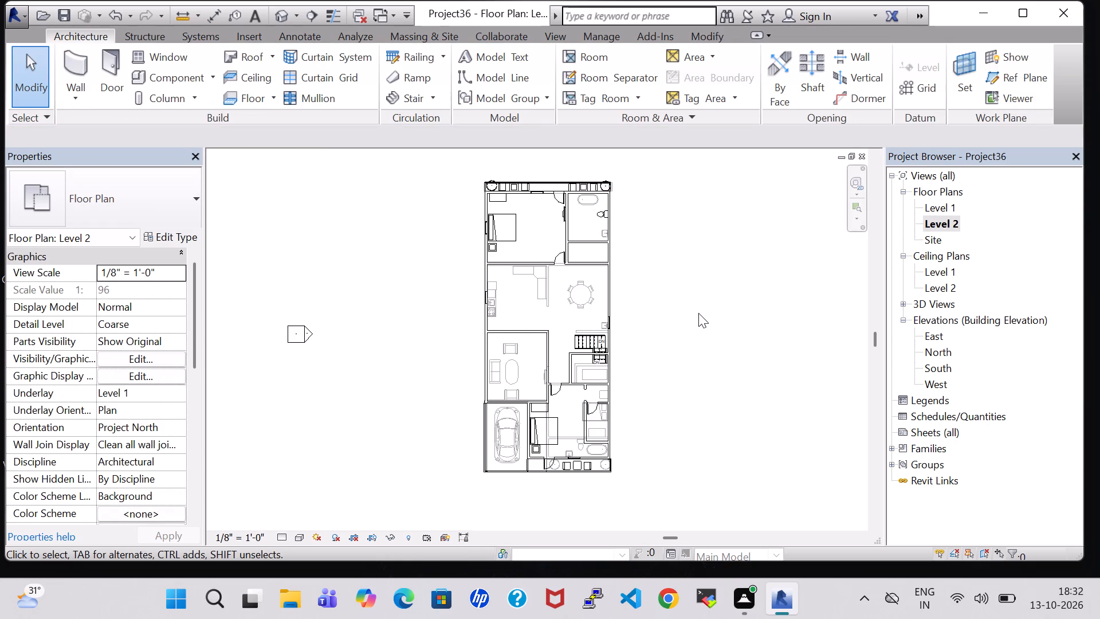
scroll(920, 276, up, 3)
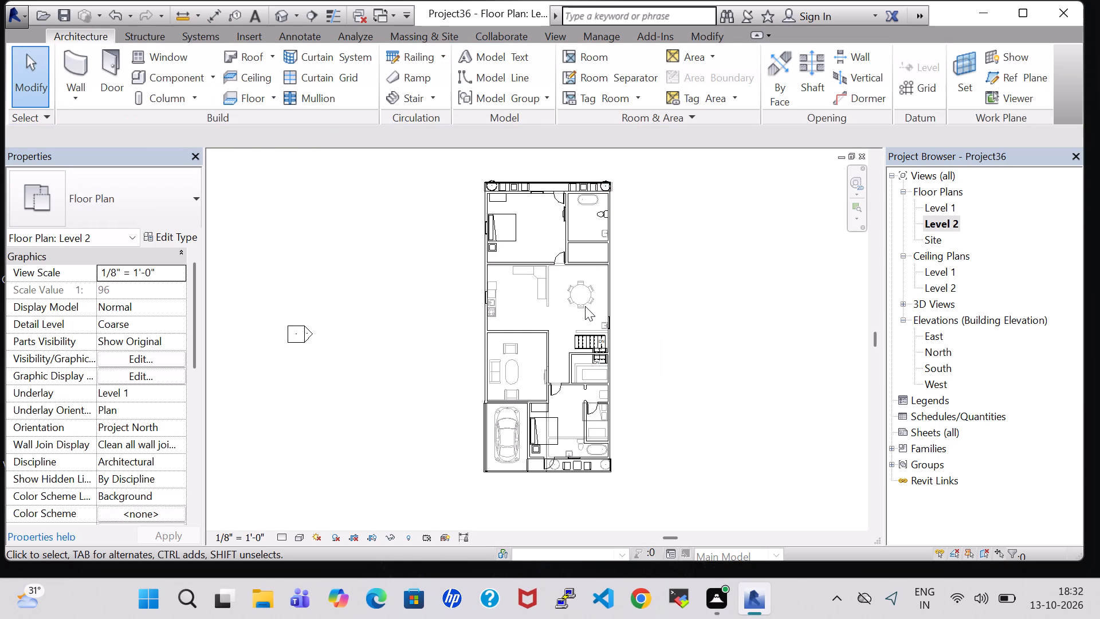
Copy the 60" Table-Dining Round w Chairs from the Level 1 dining area and paste it aligned to Level 2, checking the Level 2 plan.
click(941, 228)
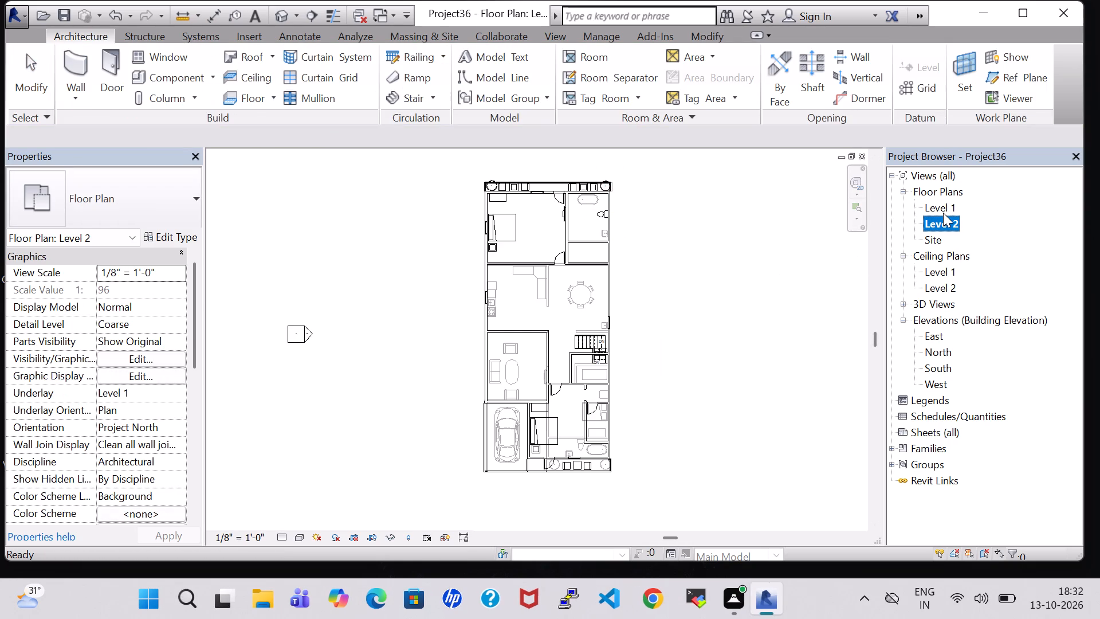
double_click(942, 201)
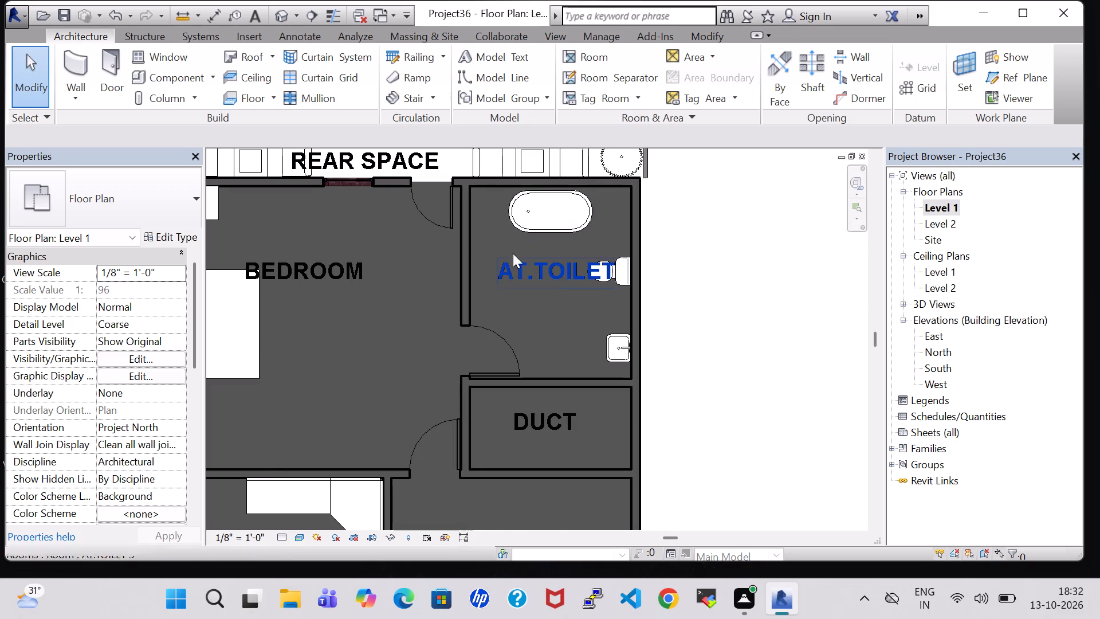
scroll(547, 304, down, 4)
middle_drag(643, 375, 643, 249)
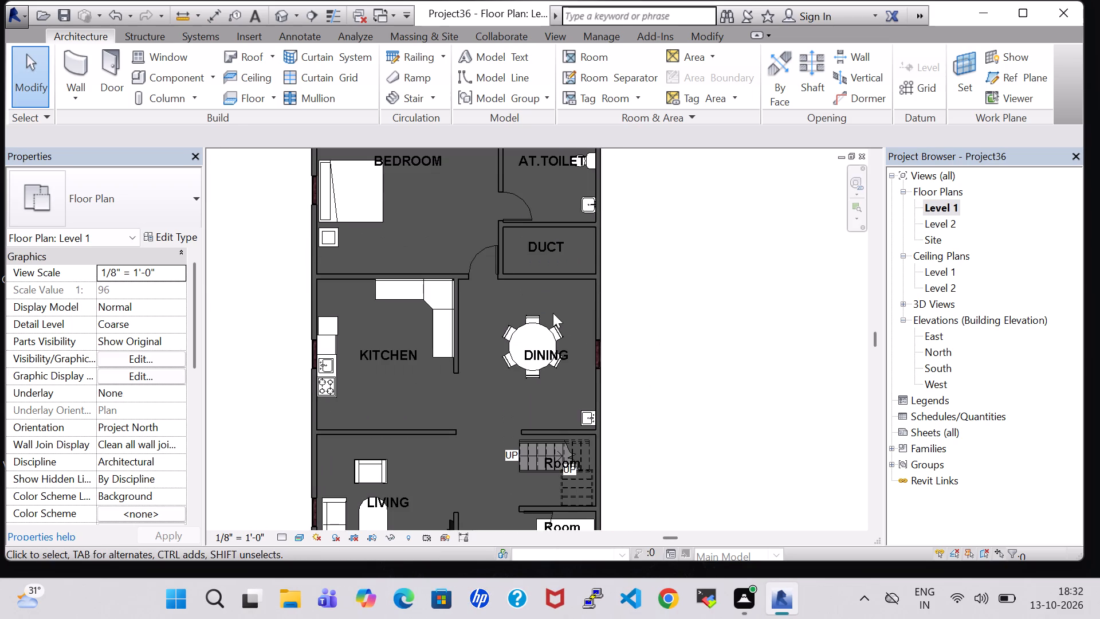
click(544, 316)
right_click(544, 316)
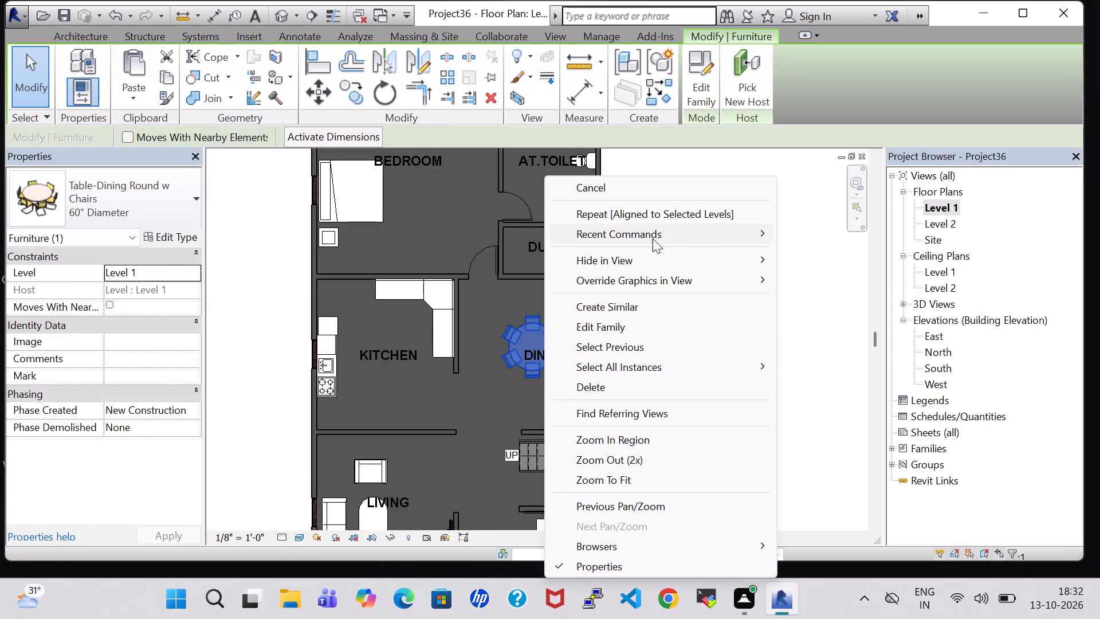
click(167, 79)
click(148, 83)
click(201, 158)
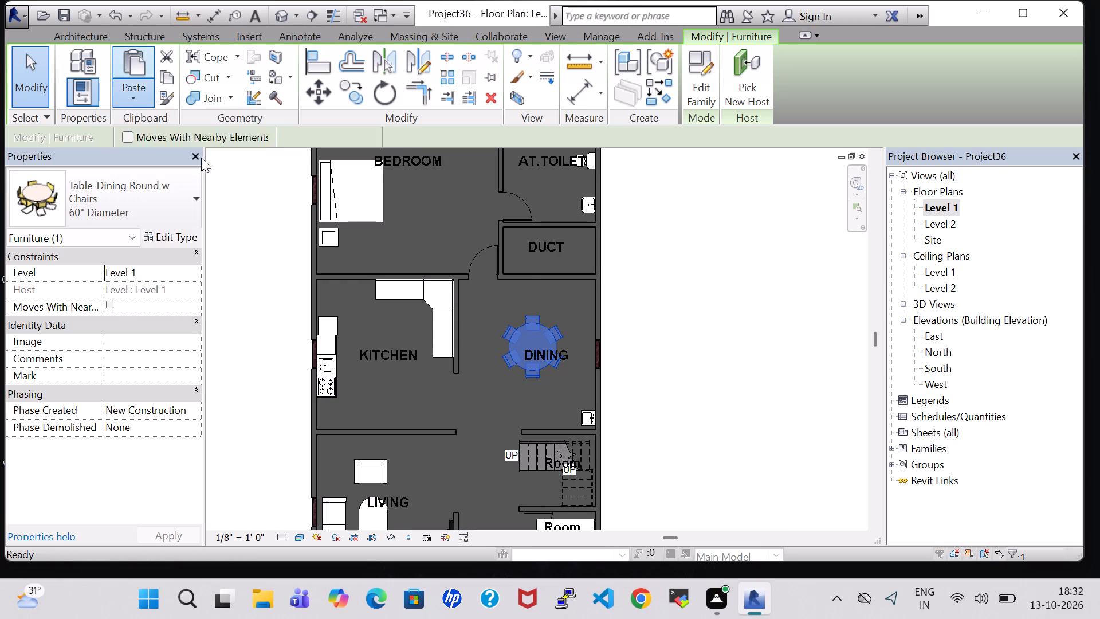
click(528, 193)
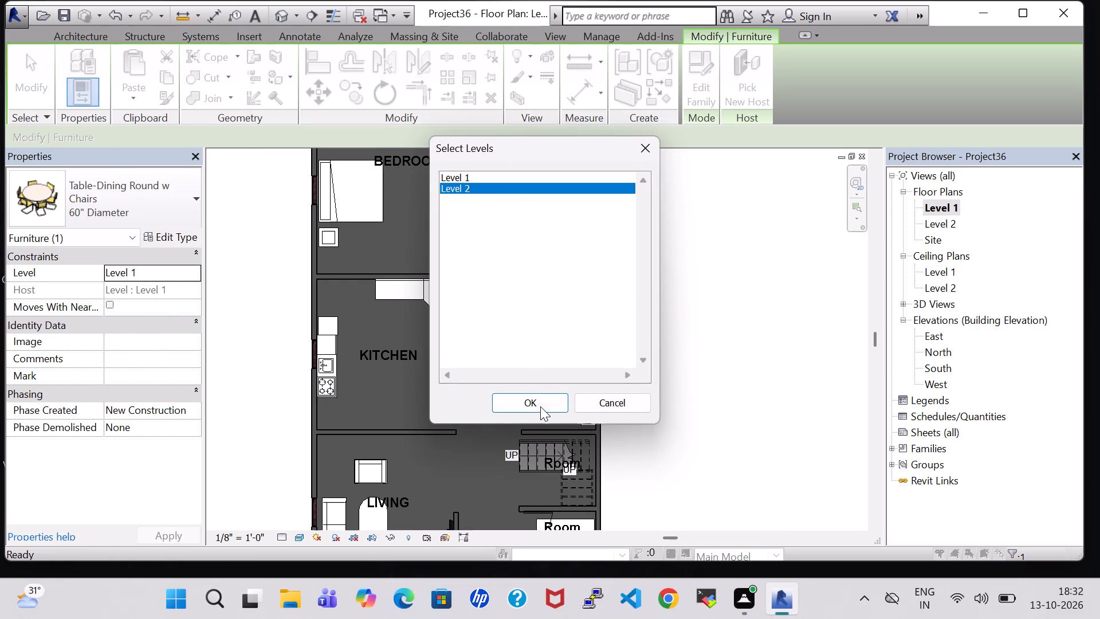
click(540, 407)
double_click(933, 219)
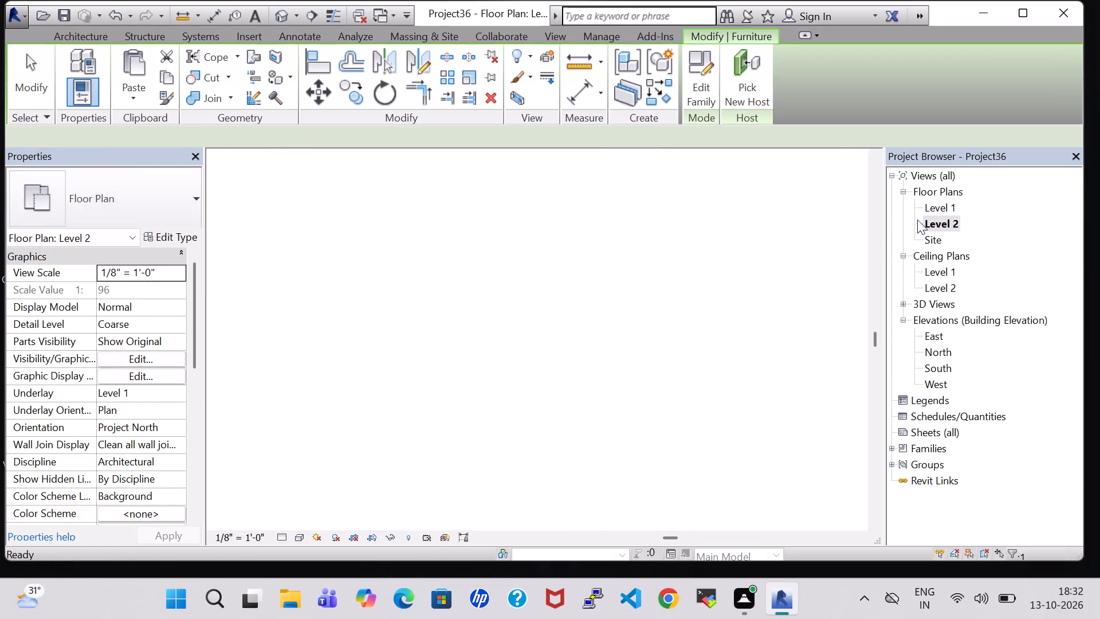
click(654, 291)
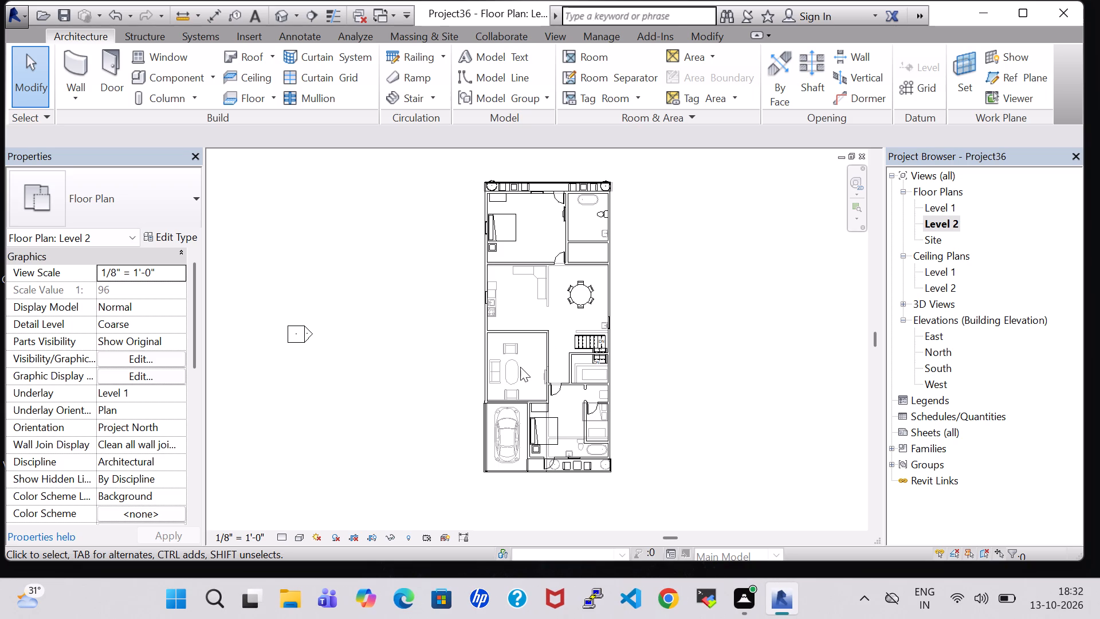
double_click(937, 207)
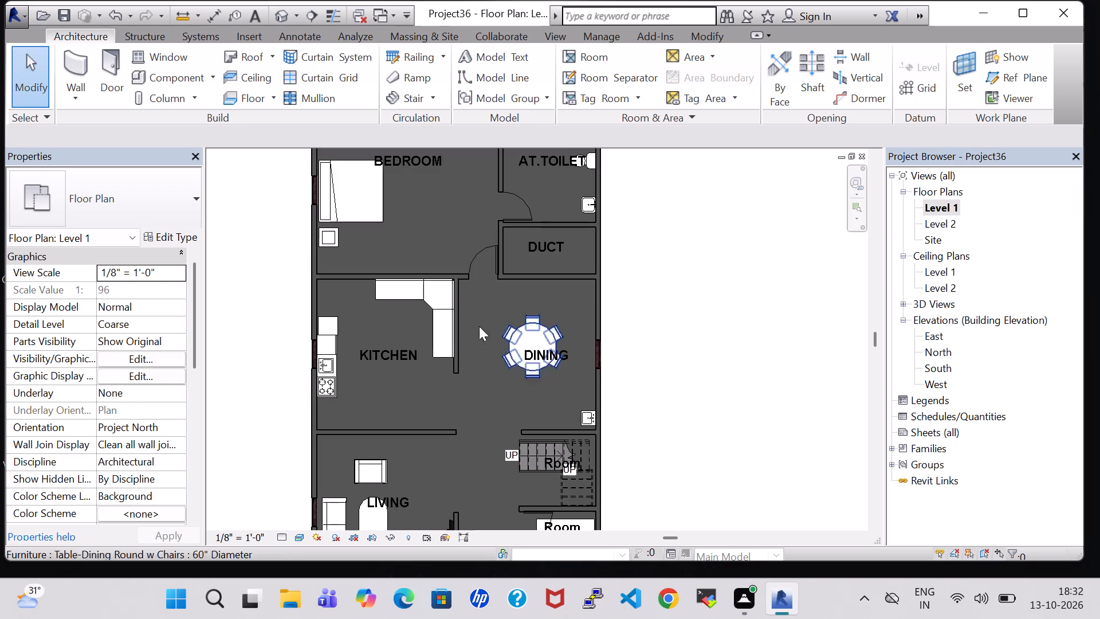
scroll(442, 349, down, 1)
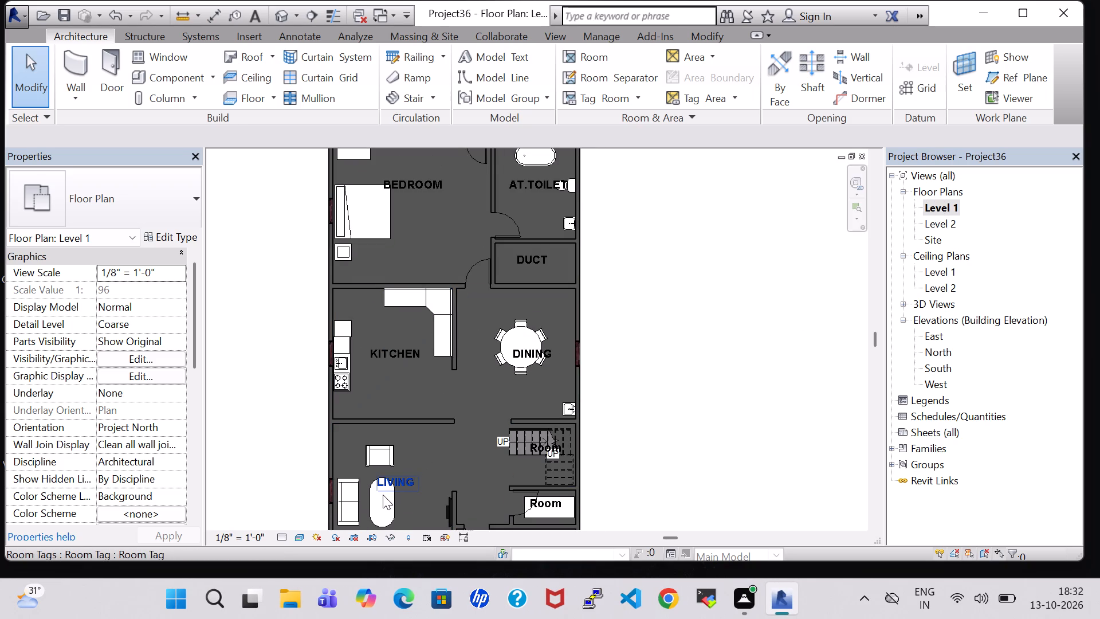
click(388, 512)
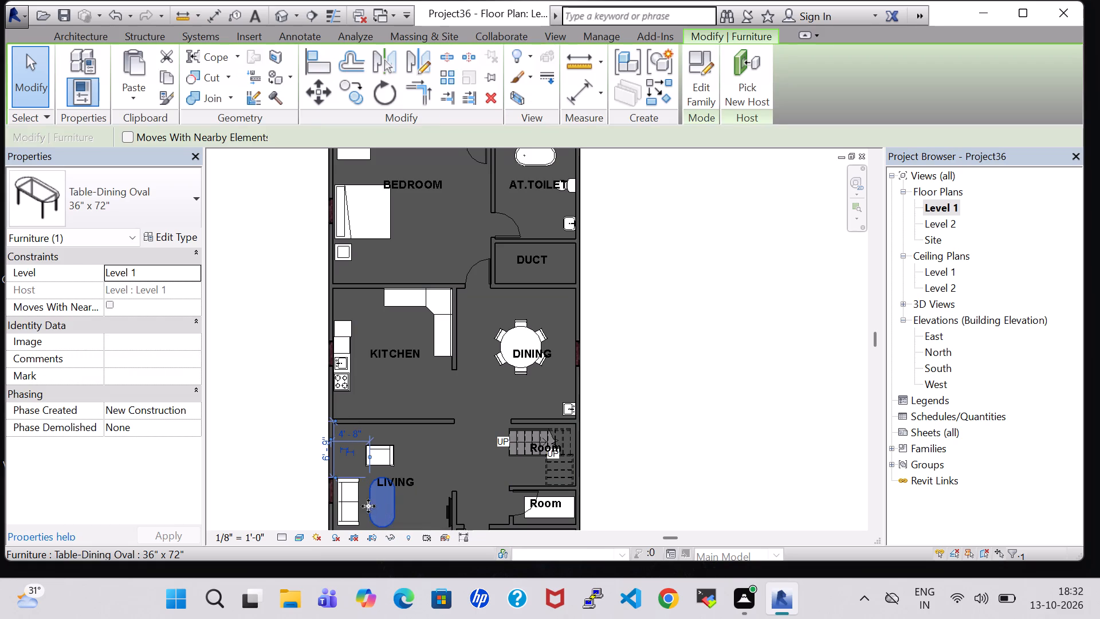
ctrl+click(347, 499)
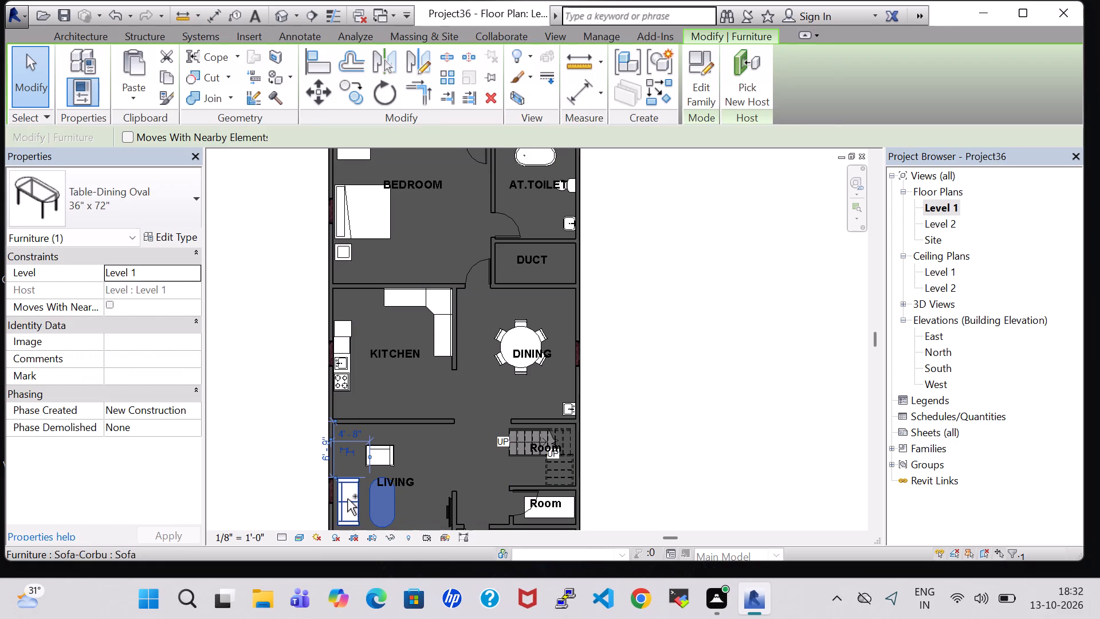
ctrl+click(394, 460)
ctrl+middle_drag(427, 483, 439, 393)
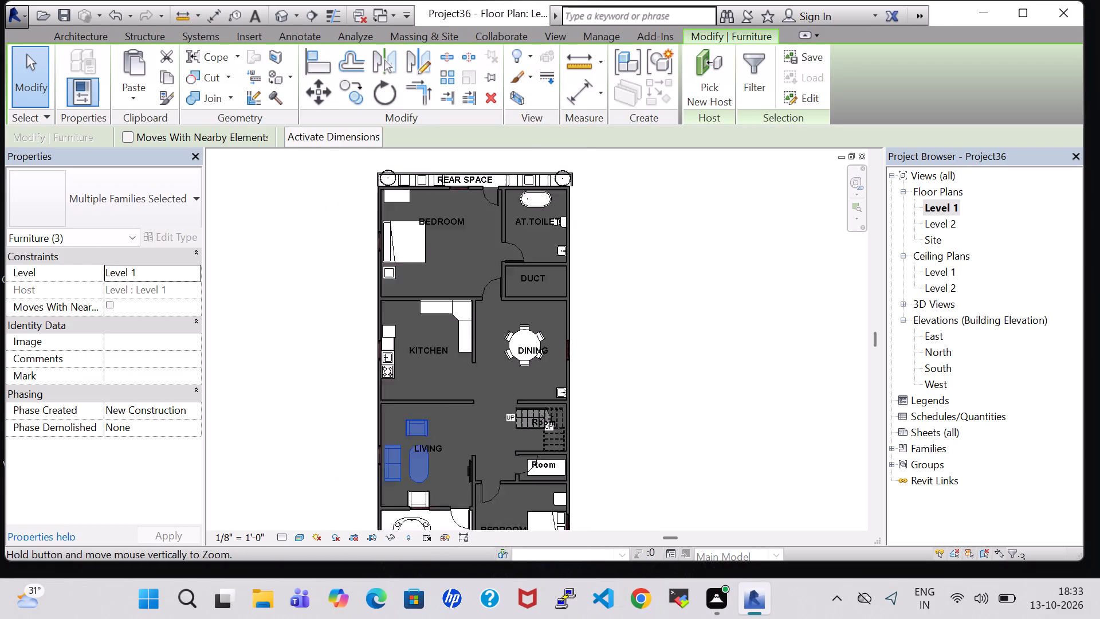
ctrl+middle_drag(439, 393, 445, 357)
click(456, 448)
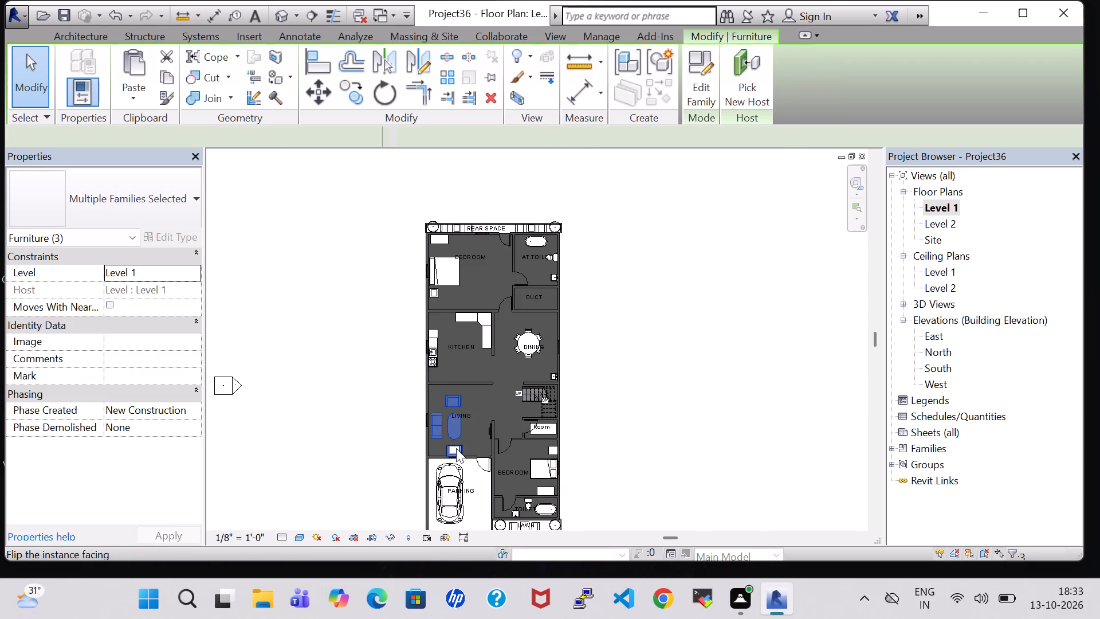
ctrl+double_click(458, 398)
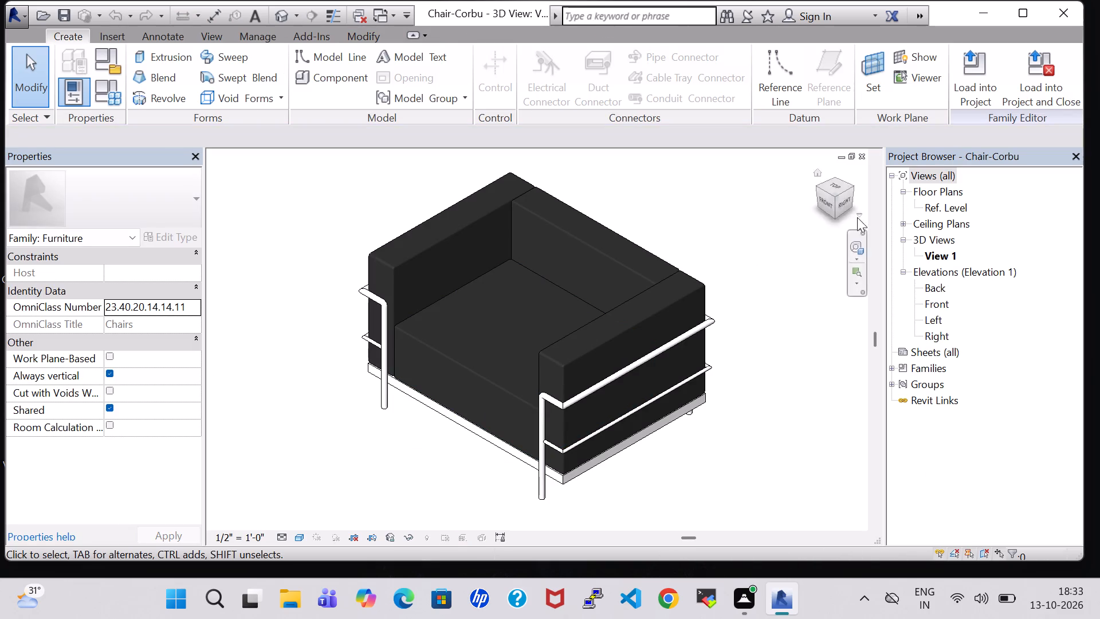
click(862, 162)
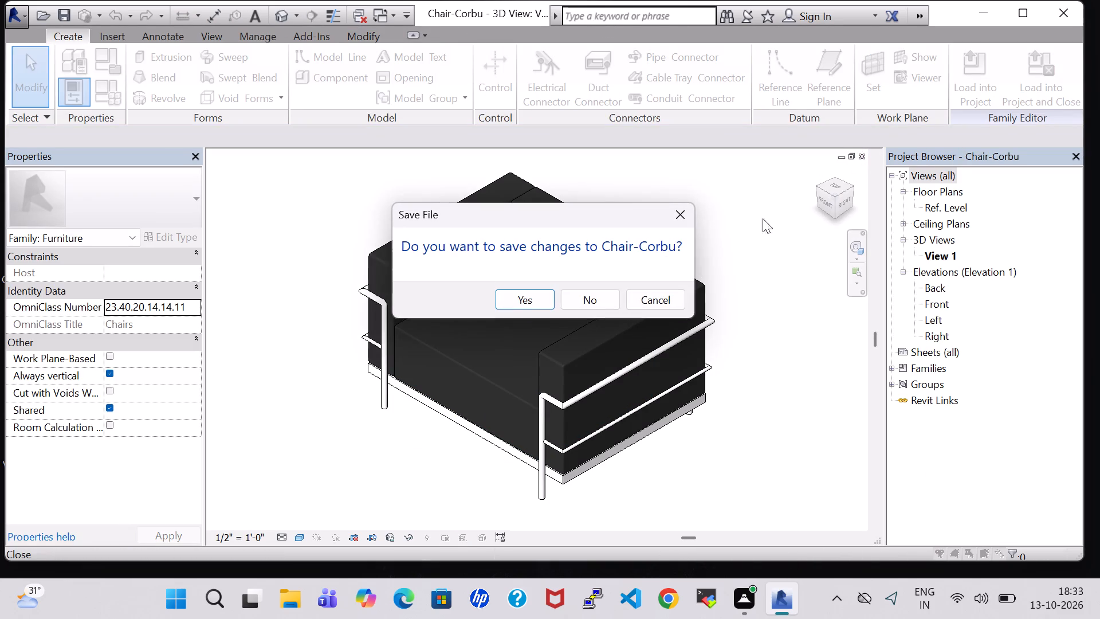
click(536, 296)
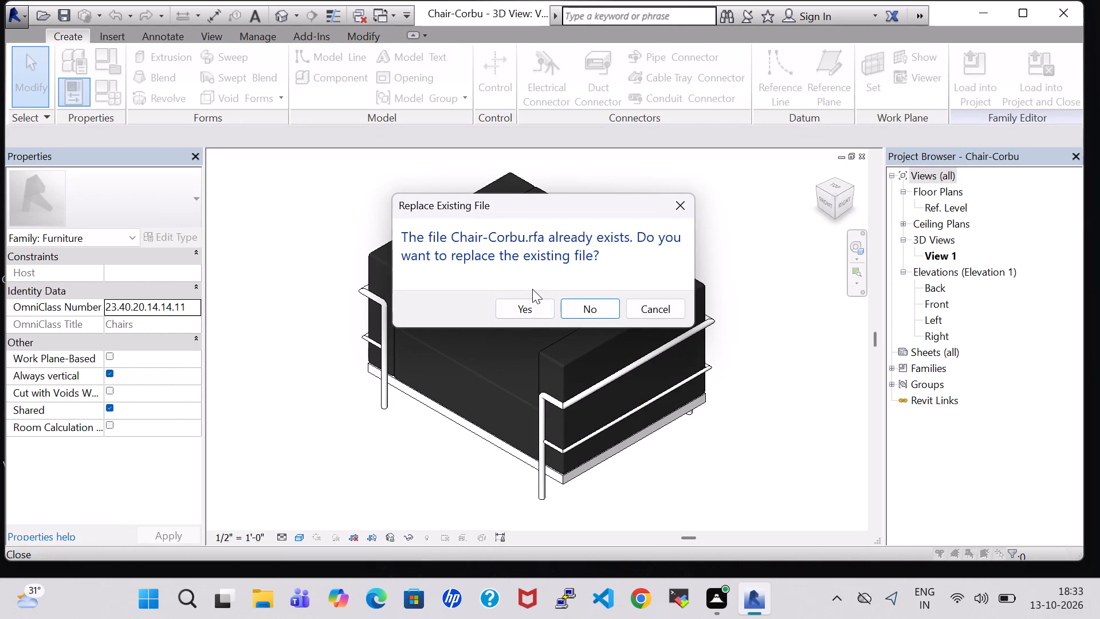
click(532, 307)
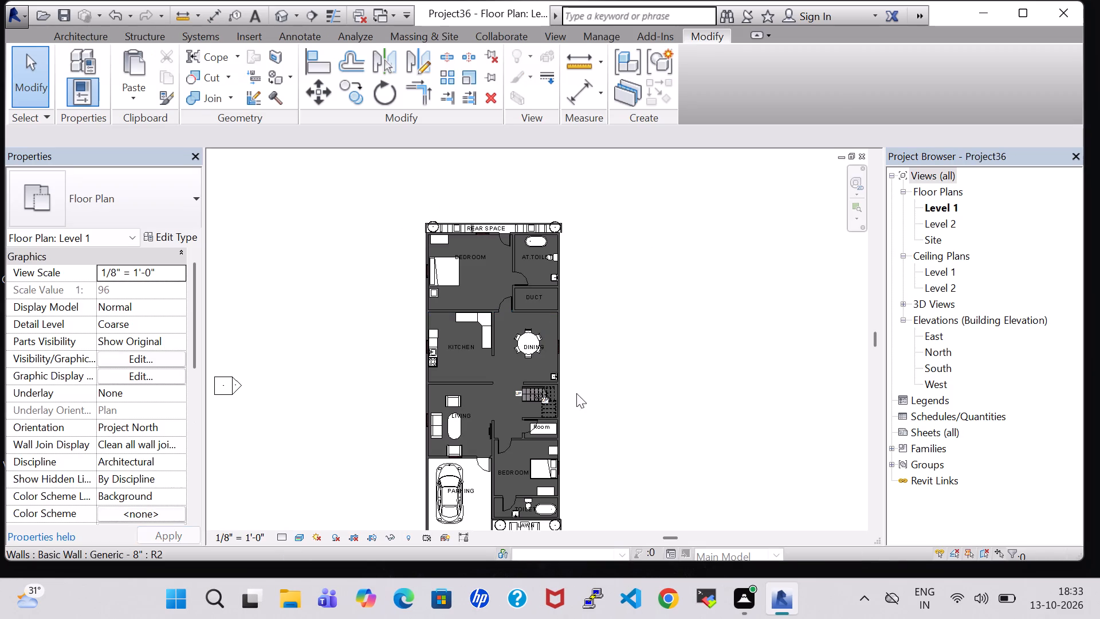
Copy the Level 1 living room's two Chair-Corbu chairs, Sofa-Corbu and oval table, paste them aligned to Level 2, and open the Level 2 plan.
scroll(654, 416, up, 4)
middle_drag(645, 417, 687, 350)
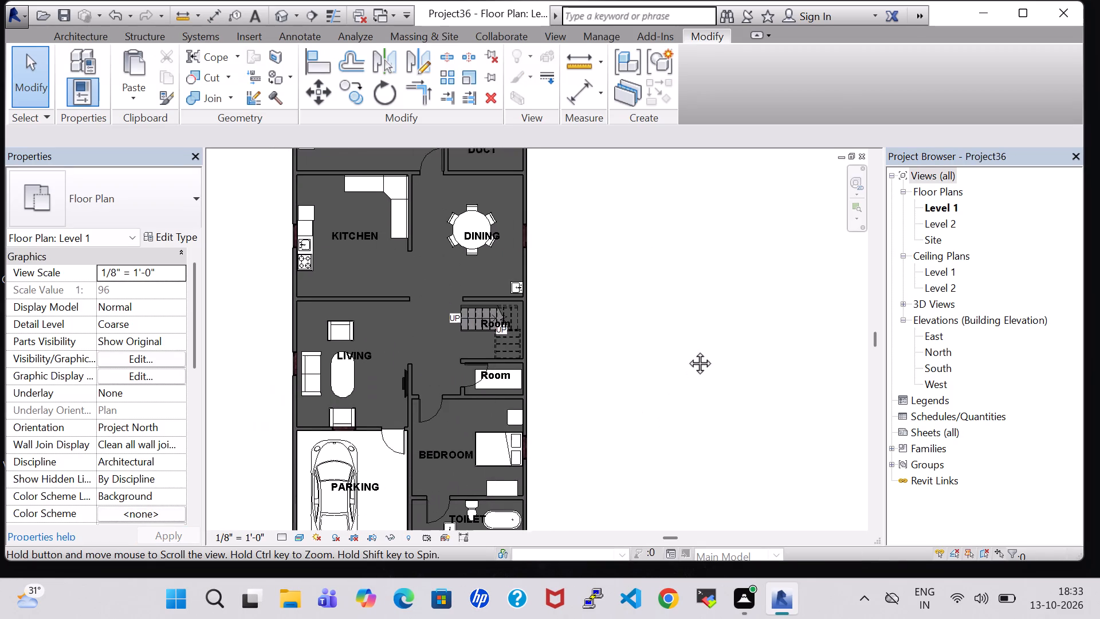
middle_drag(687, 350, 687, 350)
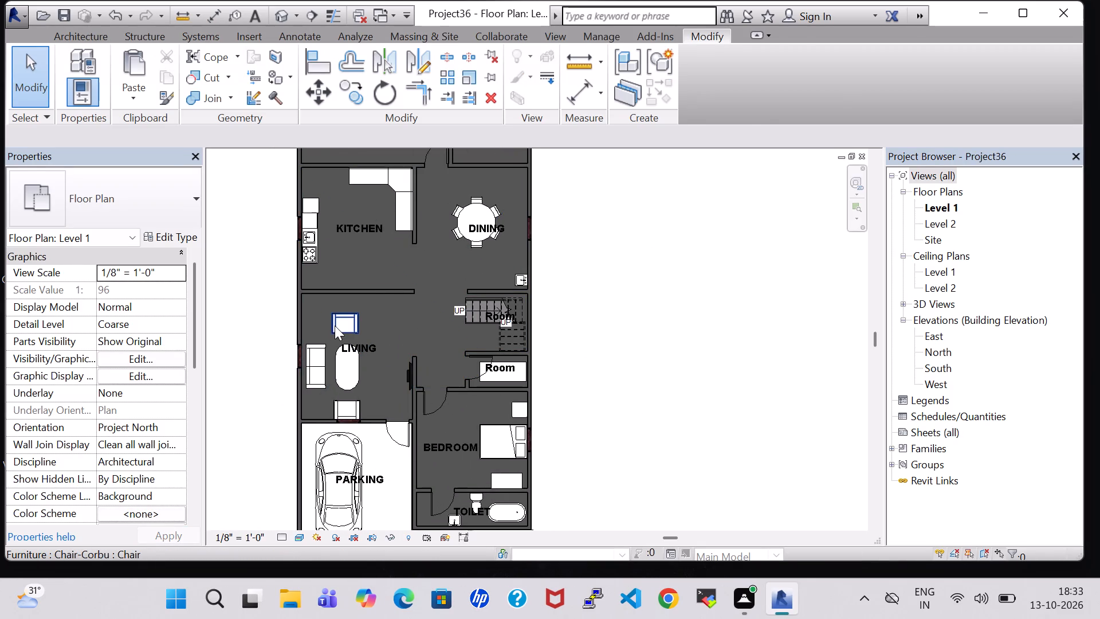
click(335, 326)
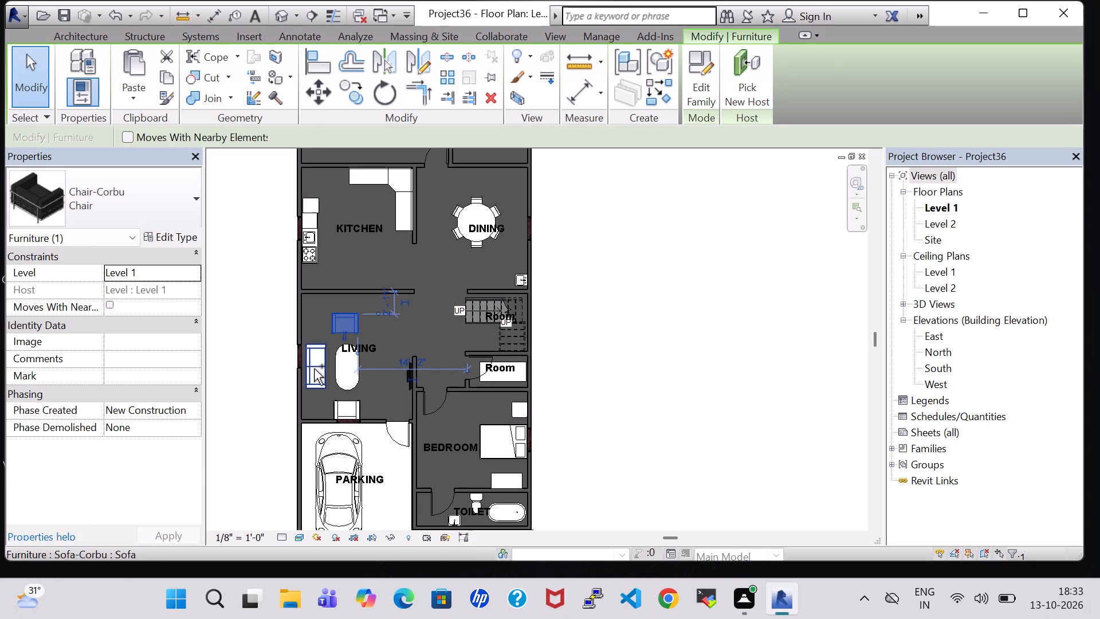
ctrl+click(314, 369)
ctrl+click(336, 379)
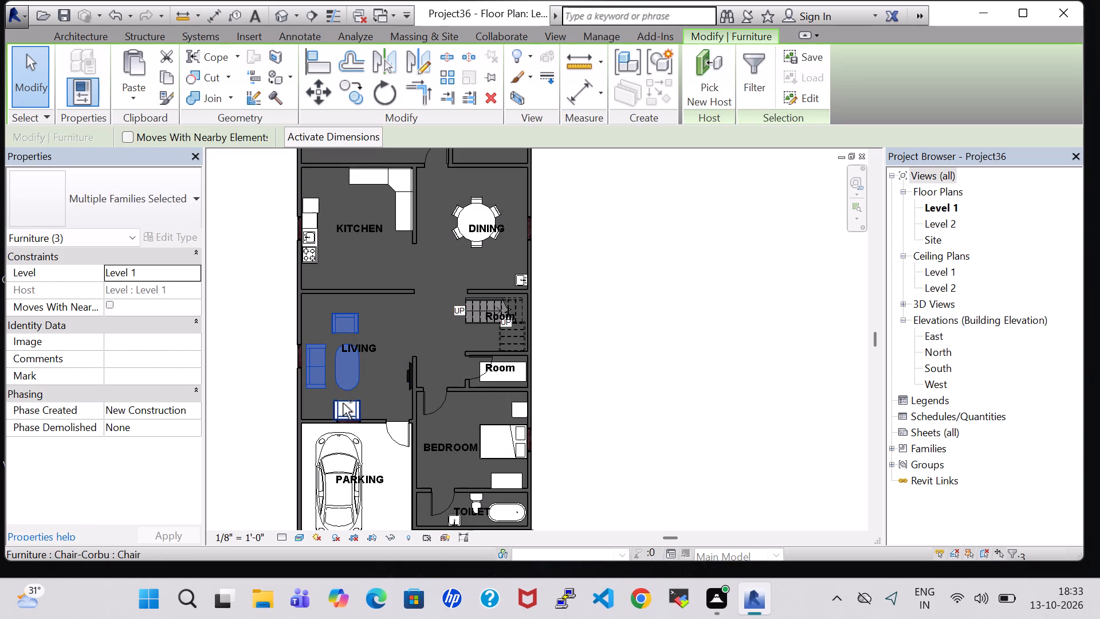
ctrl+click(343, 403)
click(166, 71)
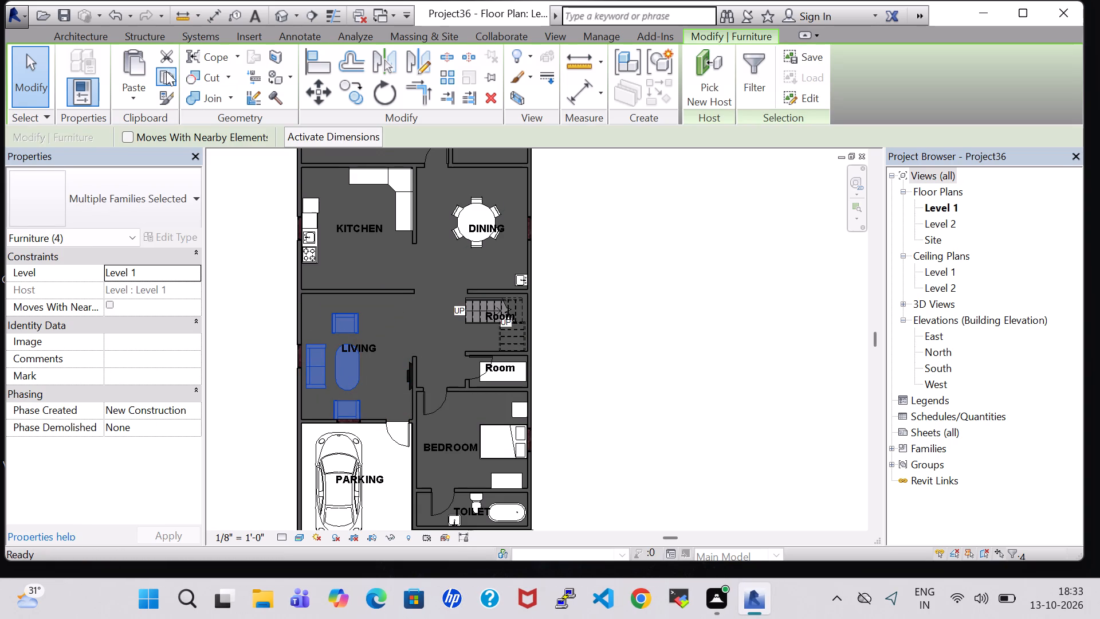
click(131, 101)
click(165, 159)
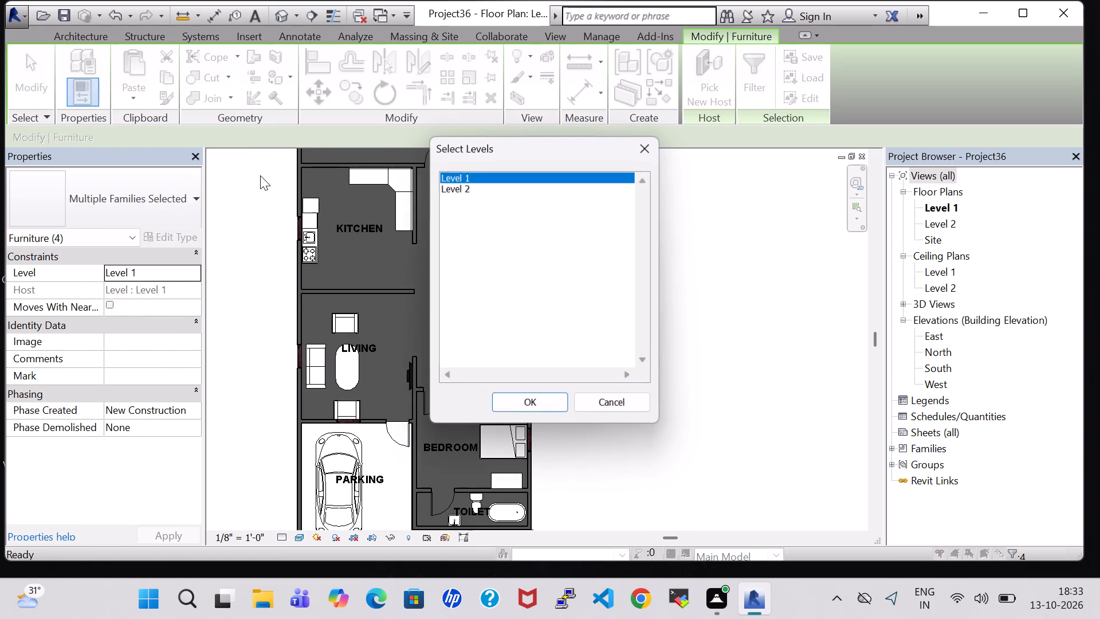
click(481, 185)
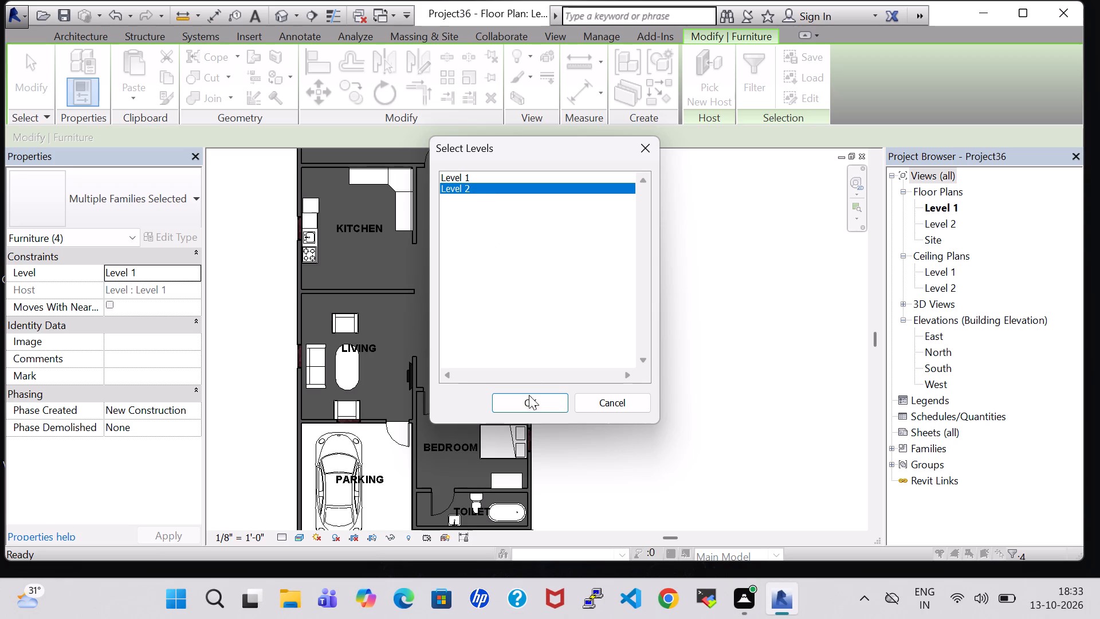
click(530, 397)
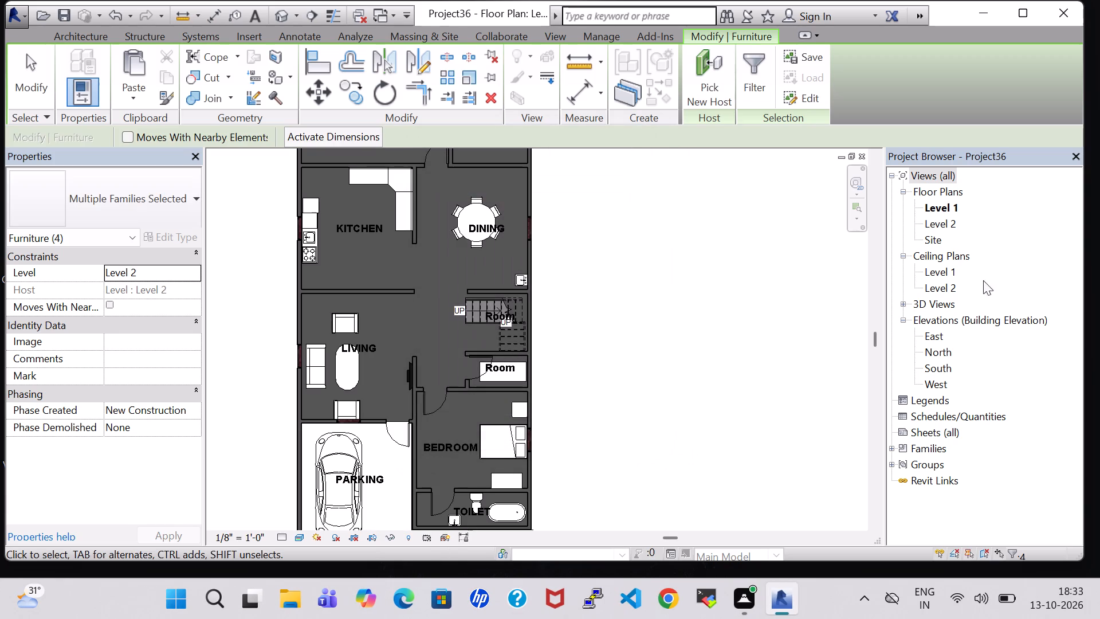
double_click(950, 225)
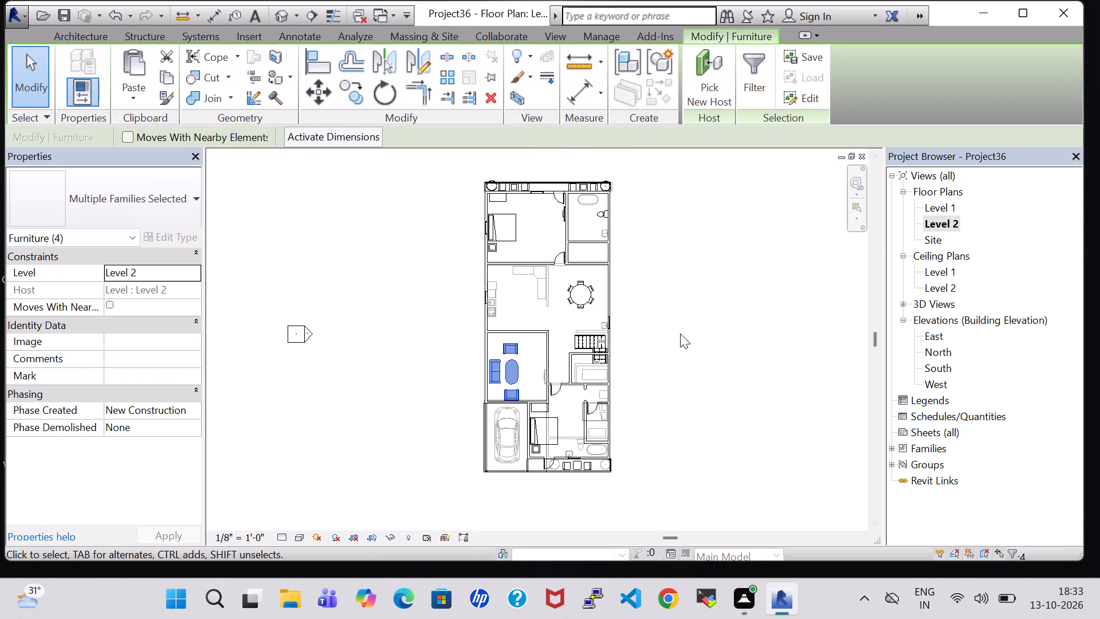
Move the pasted sofa, chairs and oval table on Level 2 into the space above the Level 1 kitchen, beside the round dining table.
key(Up)
key(Up)
key(Up)
key(Up)
key(Up)
key(Up)
key(Up)
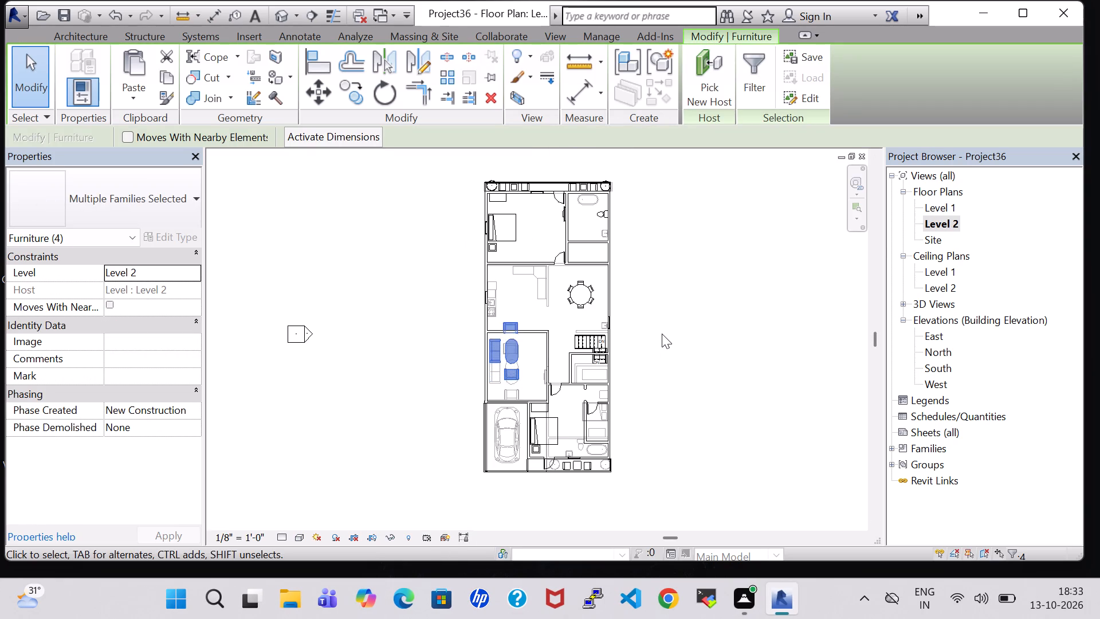
key(Up)
key(Up)
key(Up)
key(Up)
key(Up)
key(Up)
key(Up)
key(Up)
key(Up)
key(Up)
key(Up)
key(Up)
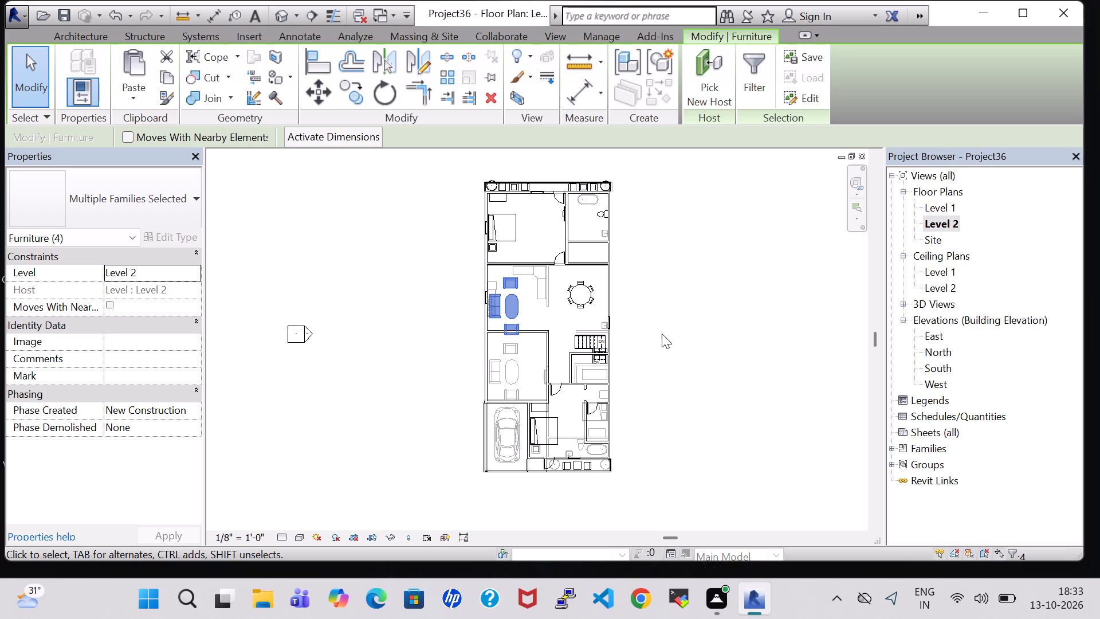
key(Up)
key(Up)
key(Up)
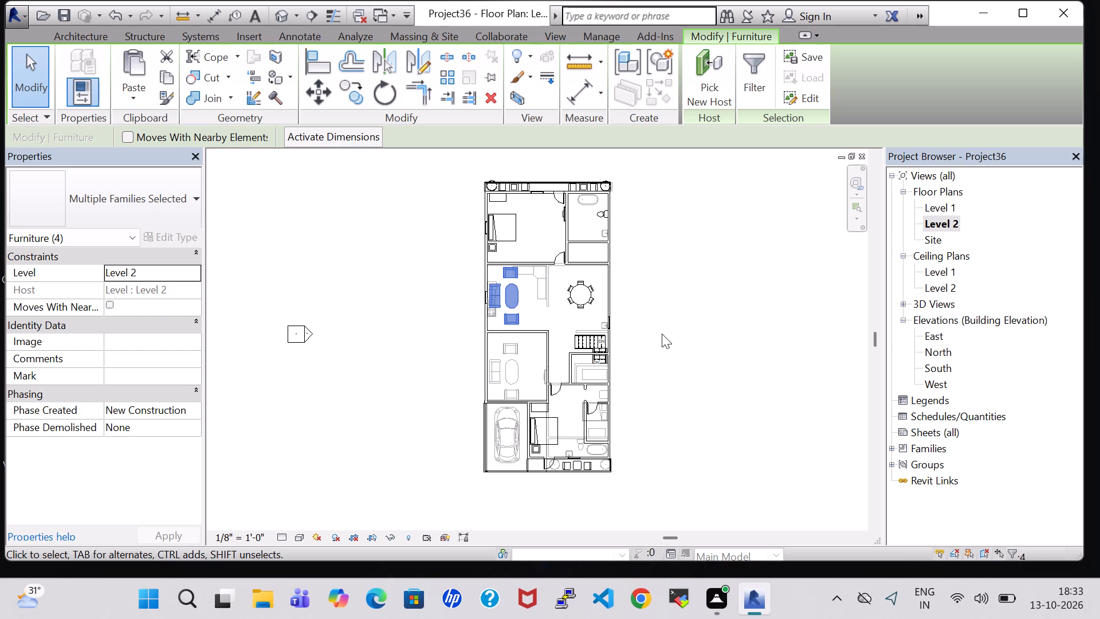
scroll(662, 334, up, 5)
click(662, 334)
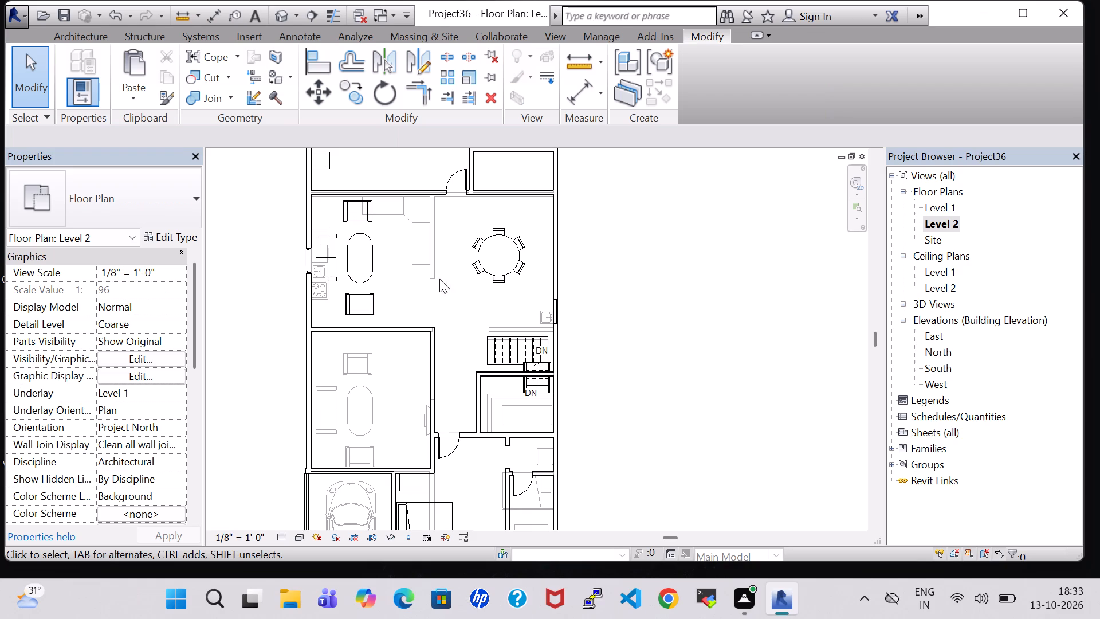
click(634, 270)
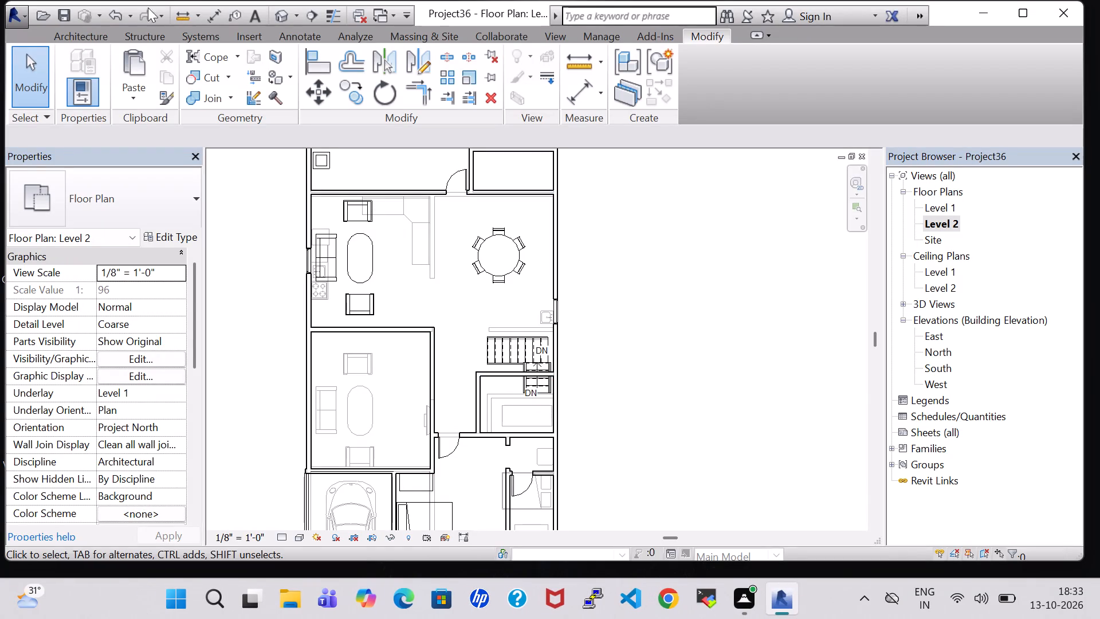
Copy the 42" TV - Flat Screen from the Level 1 living room, paste it aligned to Level 2, and open the Level 2 plan.
double_click(934, 209)
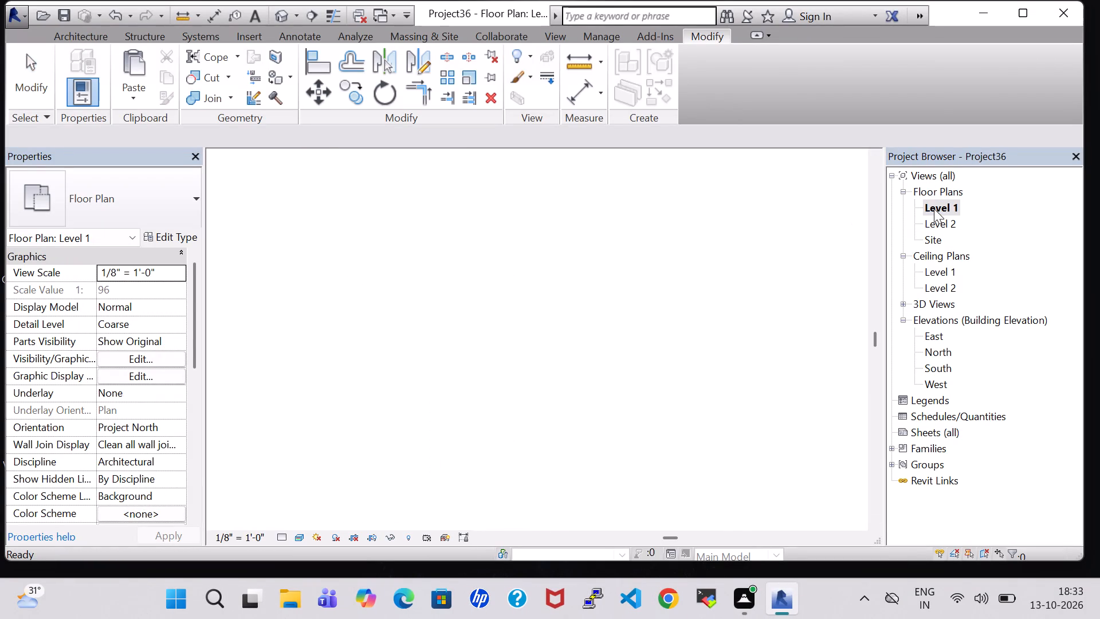
scroll(620, 375, down, 2)
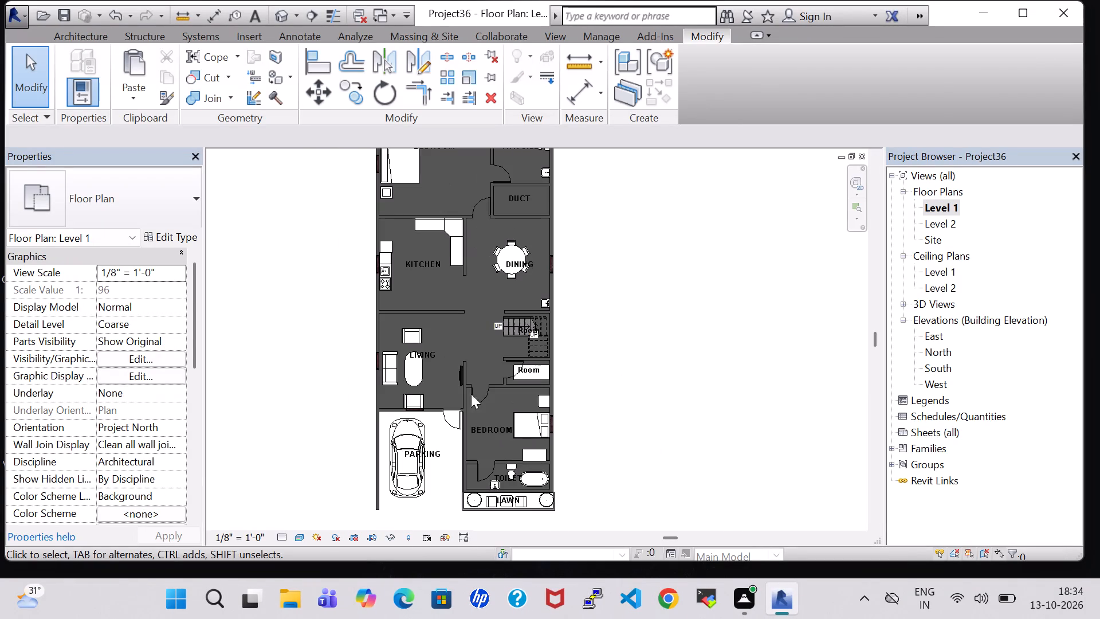
click(457, 374)
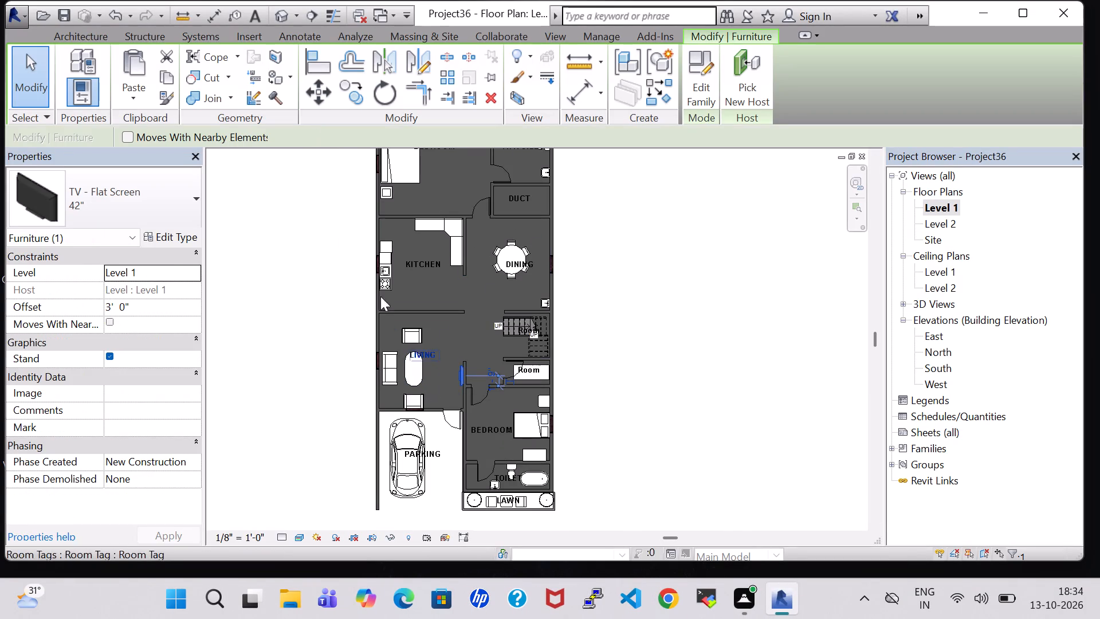
click(167, 79)
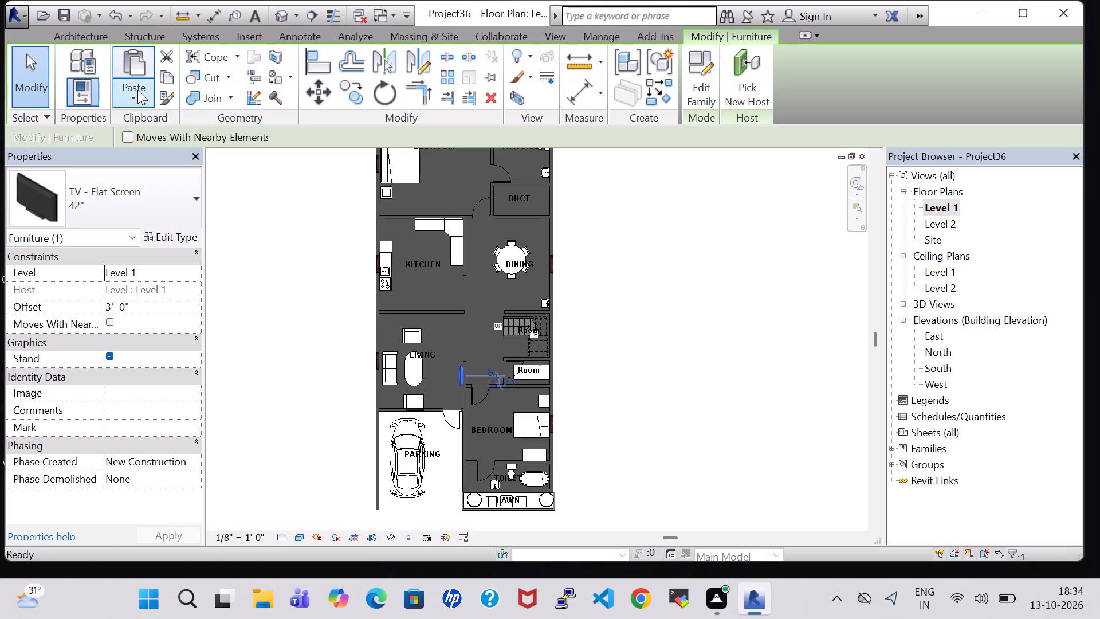
click(137, 90)
click(173, 147)
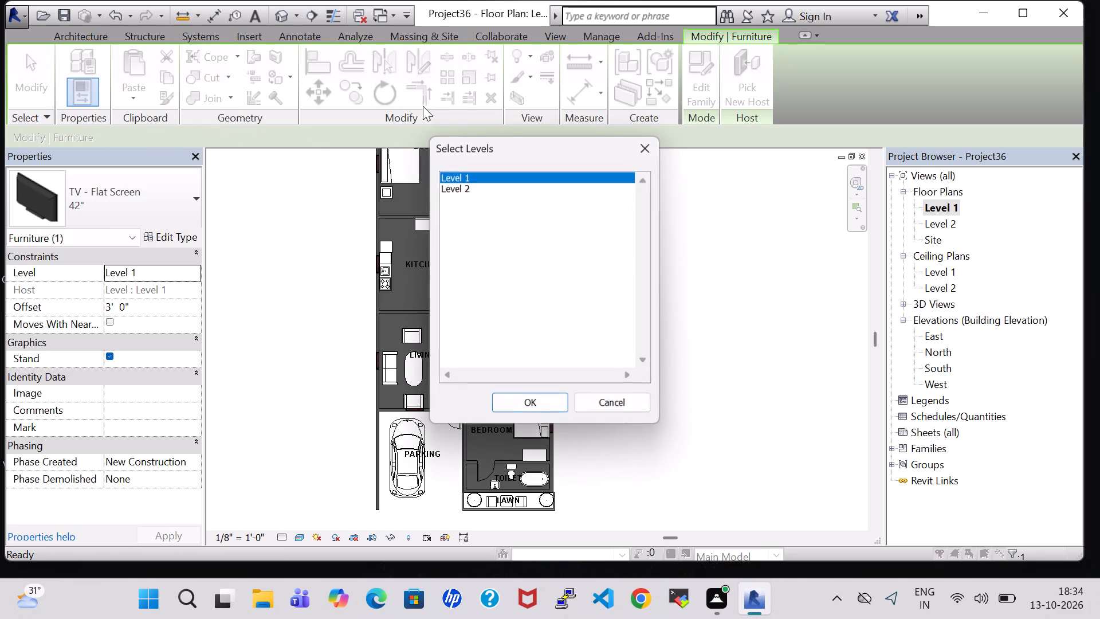
click(502, 186)
click(539, 399)
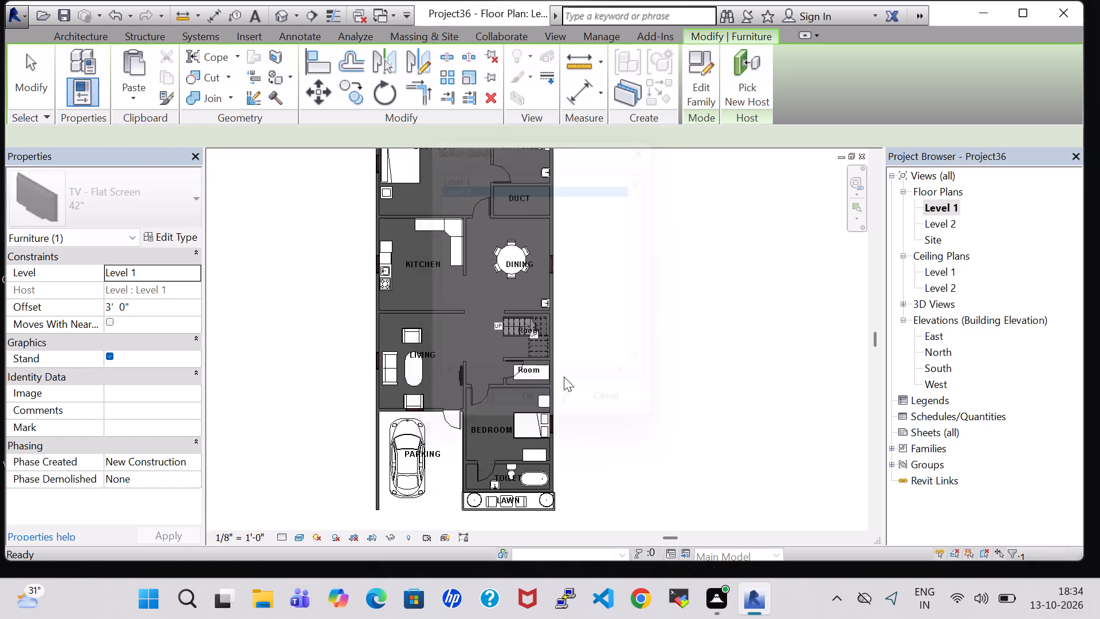
double_click(940, 224)
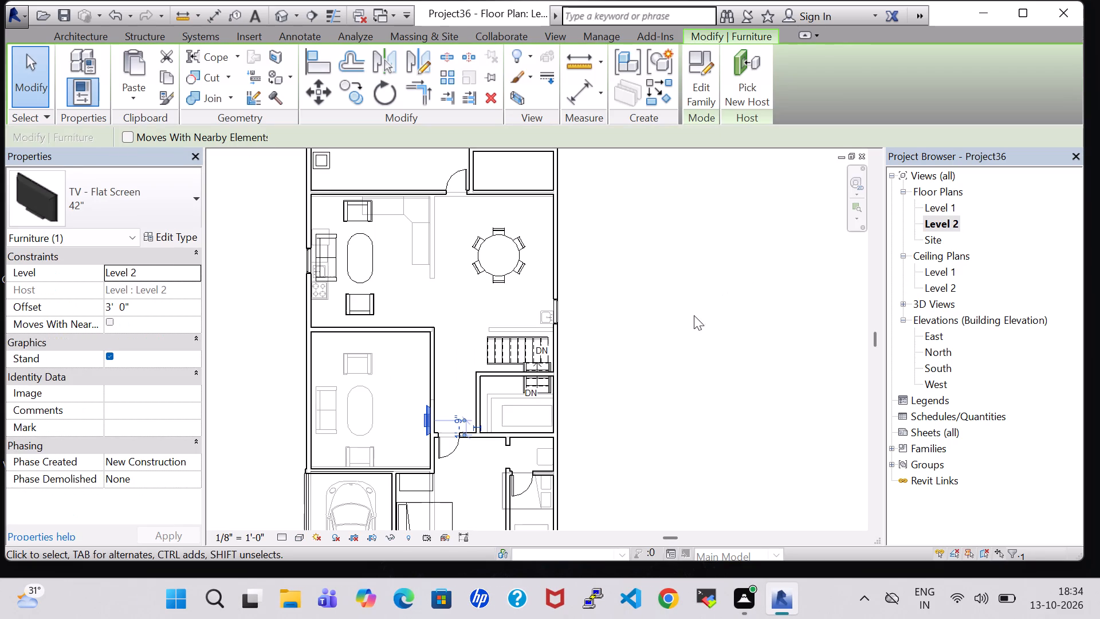
Move and rotate the pasted TV so it backs onto the wall between the Level 2 seating area and the enclosed room, about 9'-7" from the side wall.
key(Up)
key(Up)
key(Up)
key(Up)
key(Up)
key(Up)
key(Up)
key(Up)
key(Up)
key(Up)
key(Up)
key(Up)
key(Up)
key(Up)
key(Up)
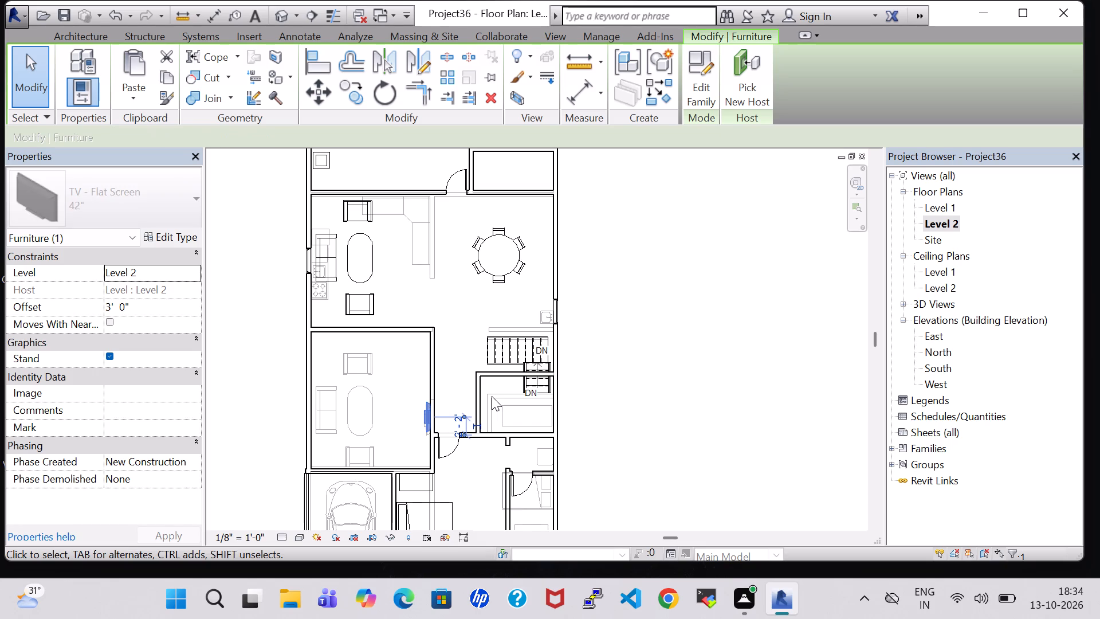
key(Up)
key(Up)
key(Up)
key(Up)
key(Up)
key(Up)
key(Up)
key(Up)
key(Up)
key(Up)
key(Up)
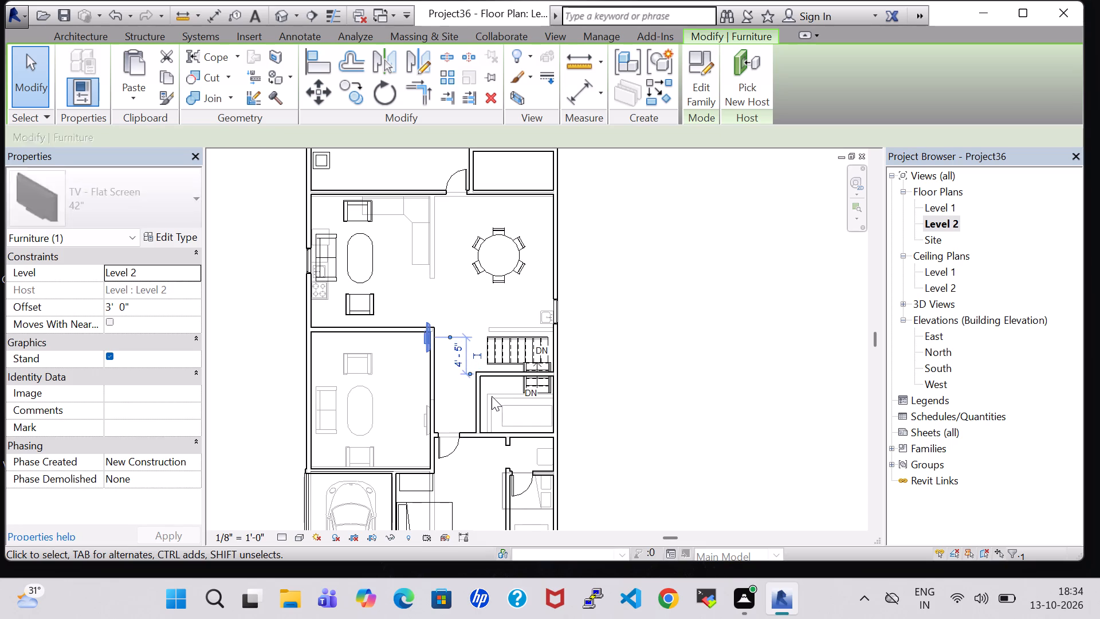
key(Up)
key(Up)
key(Up)
key(Up)
key(Up)
key(Up)
key(space)
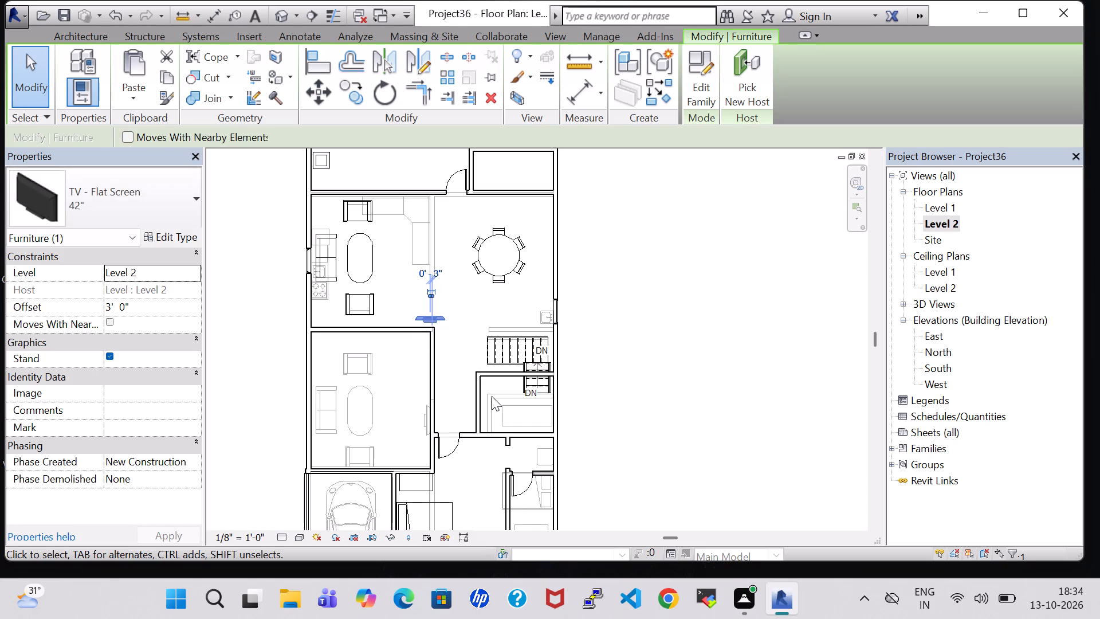
key(space)
key(space)
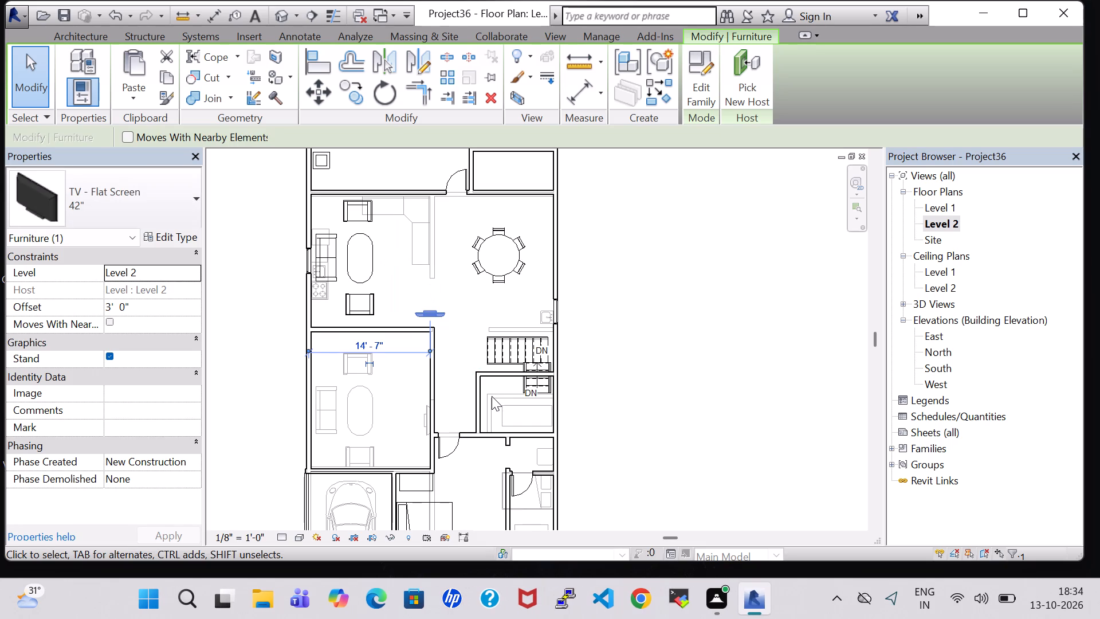
key(Down)
key(Down)
key(Down)
key(Down)
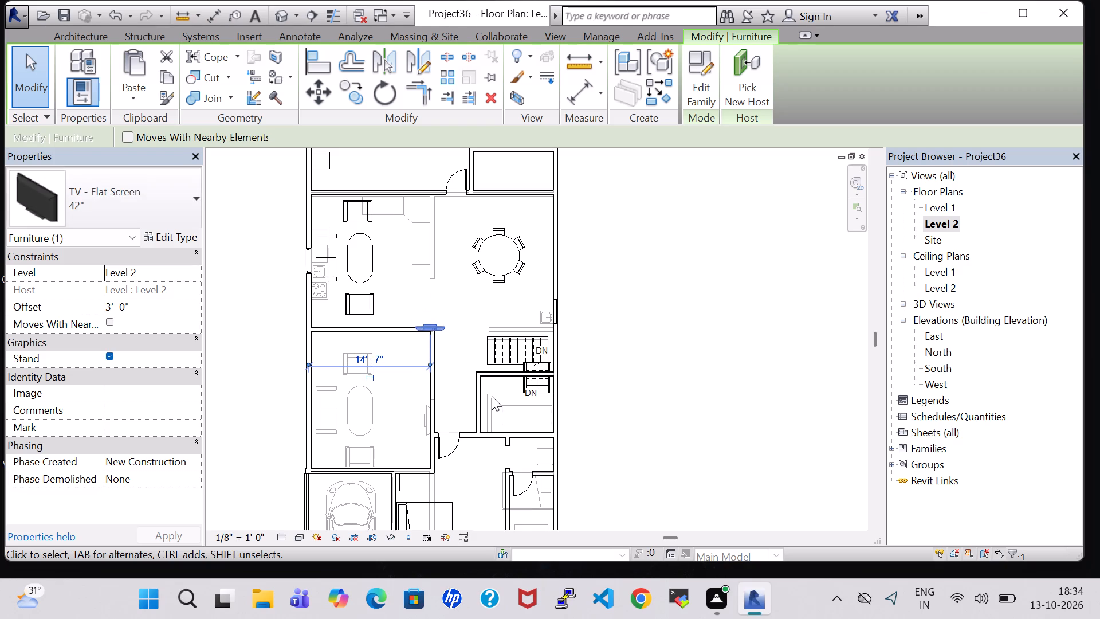
key(Left)
key(Left)
key(Left)
key(Up)
key(Left)
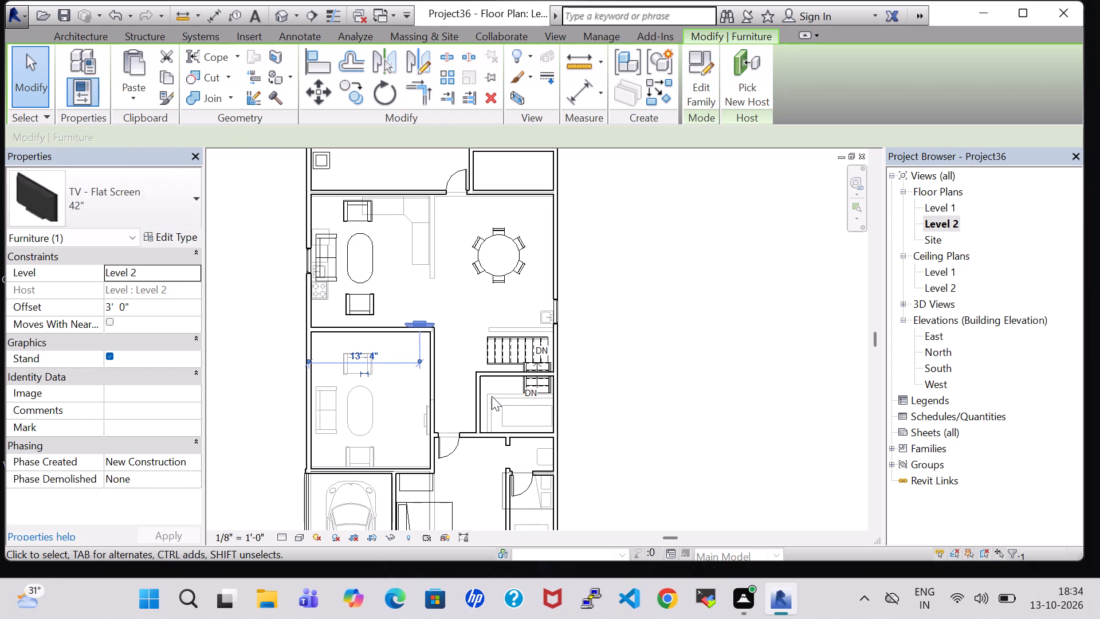
key(Left)
key(Left)
key(Left)
key(Left)
key(Left)
key(Left)
key(Left)
key(Left)
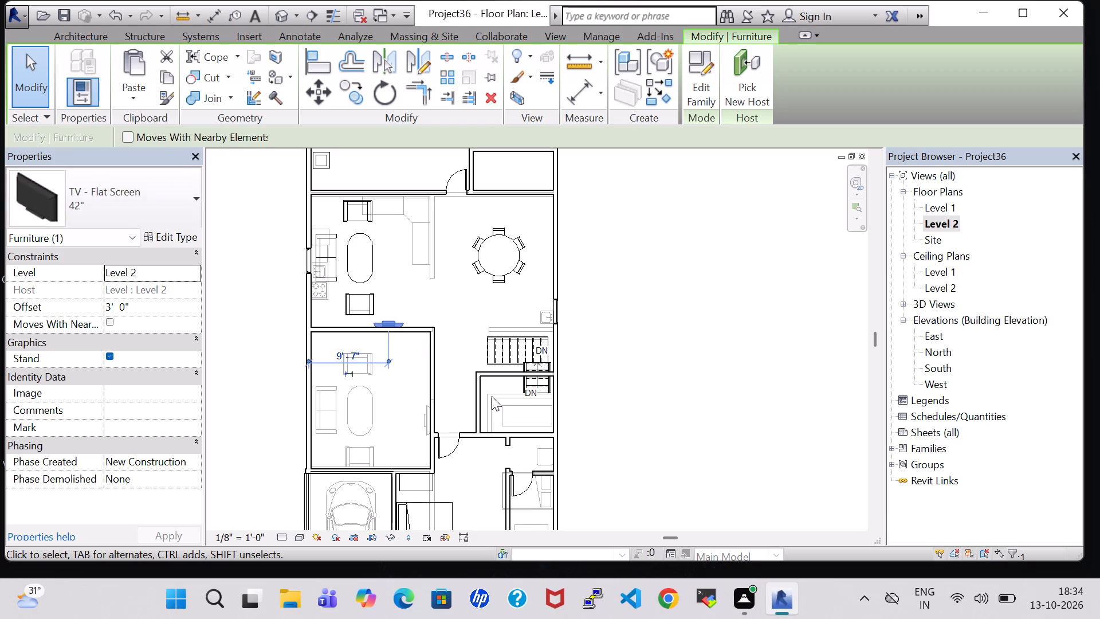
click(648, 350)
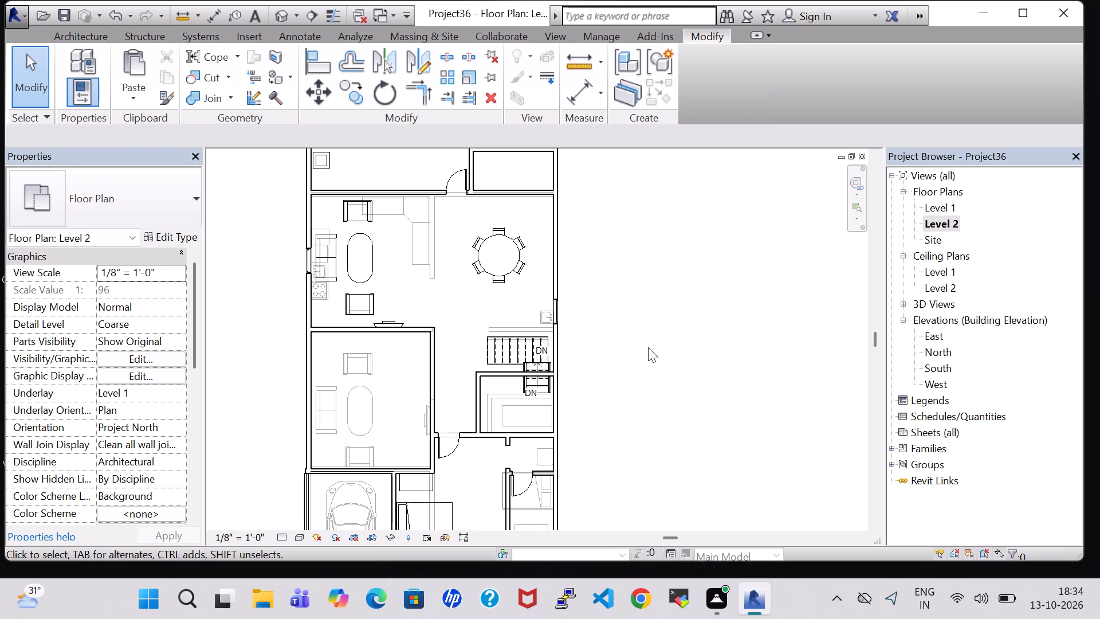
In the 3D view, place a White Pine - 6' tree similar to the Level 1 lawn's tree on the Level 2 terrace above the parking.
scroll(648, 347, down, 1)
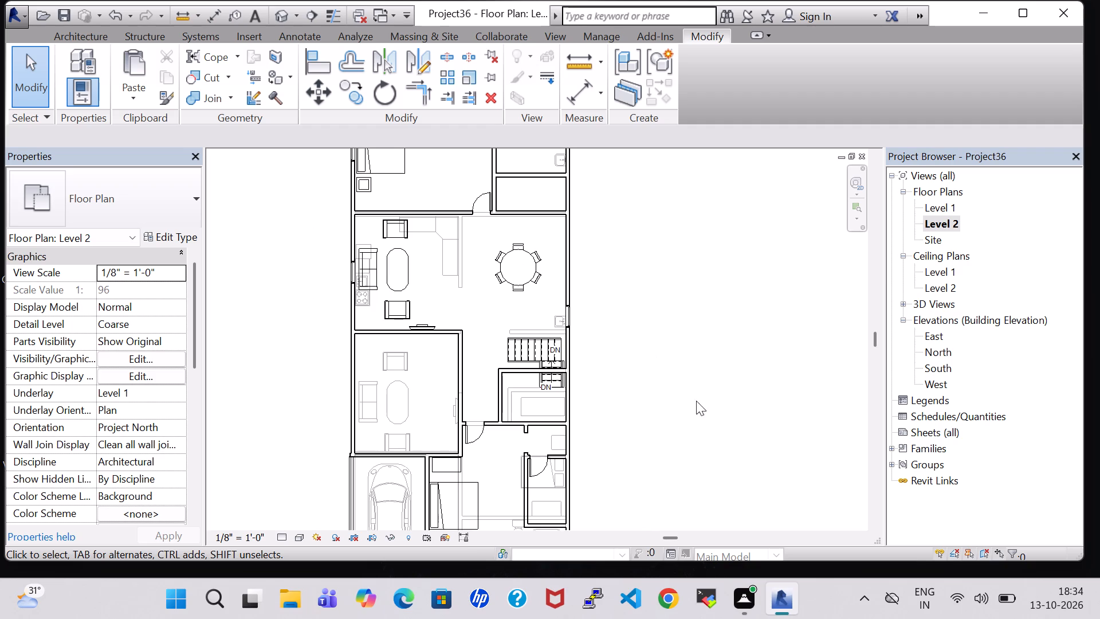
middle_drag(637, 479, 635, 349)
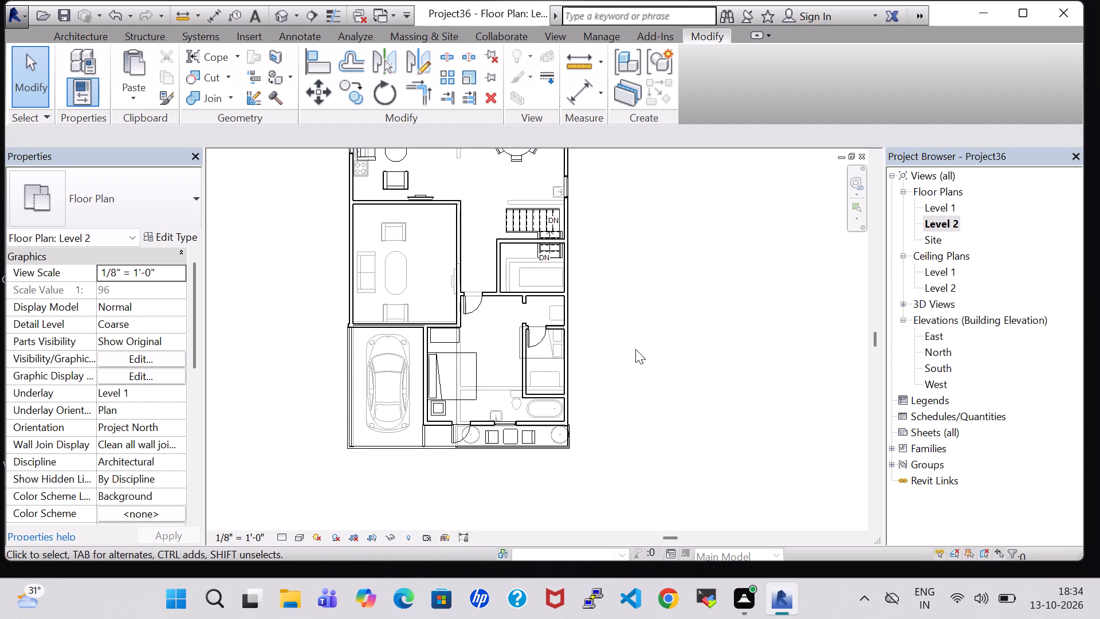
click(277, 18)
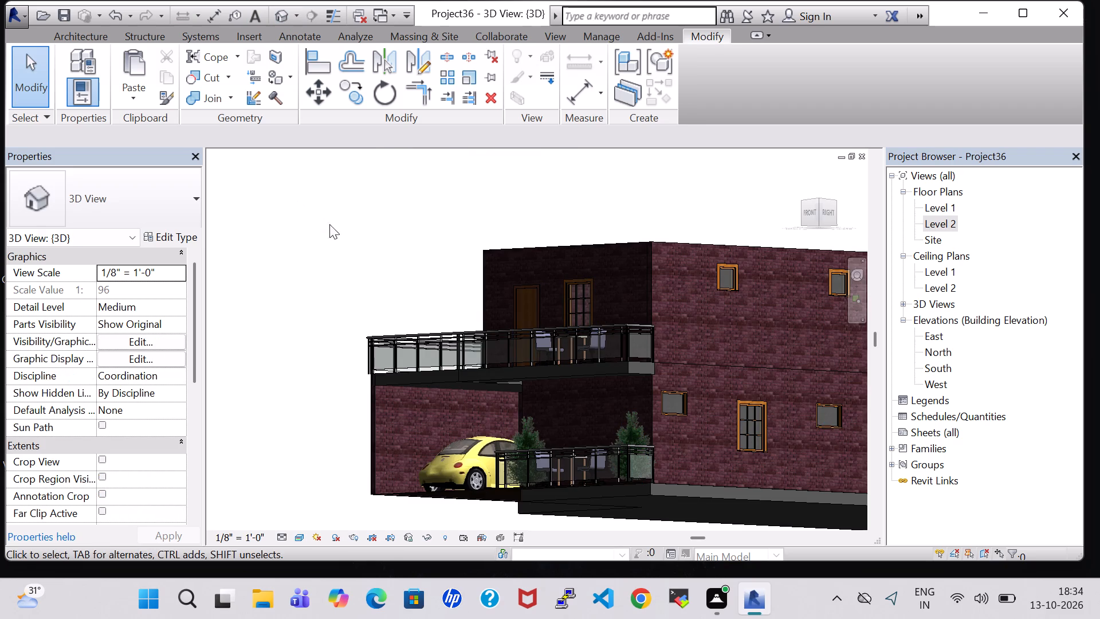
shift+middle_drag(390, 273, 450, 395)
middle_drag(450, 395, 439, 389)
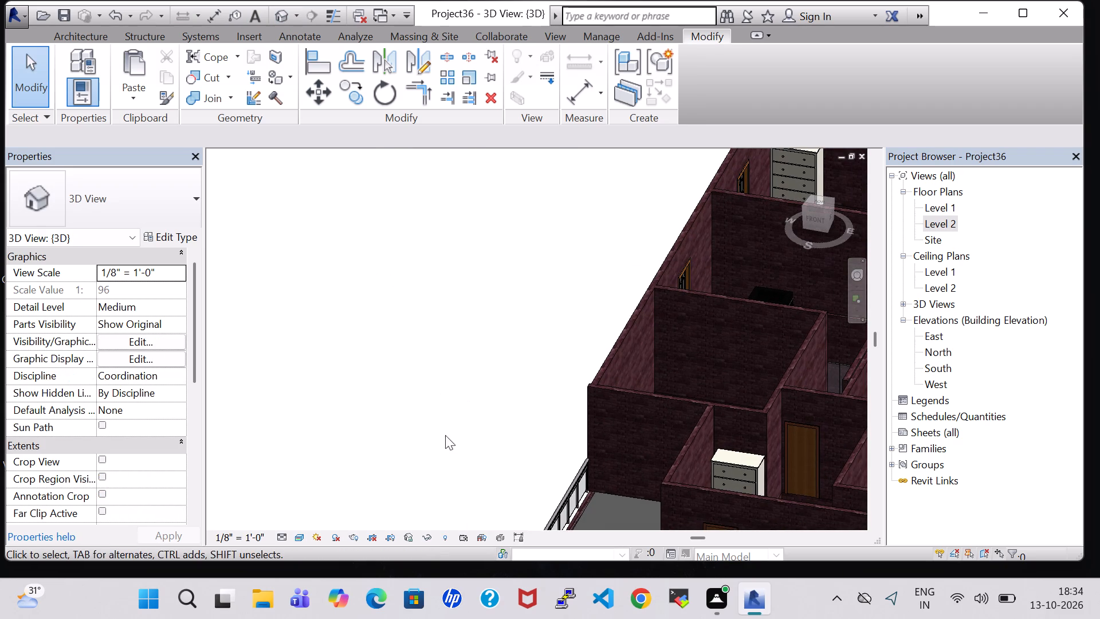
middle_drag(458, 431, 264, 324)
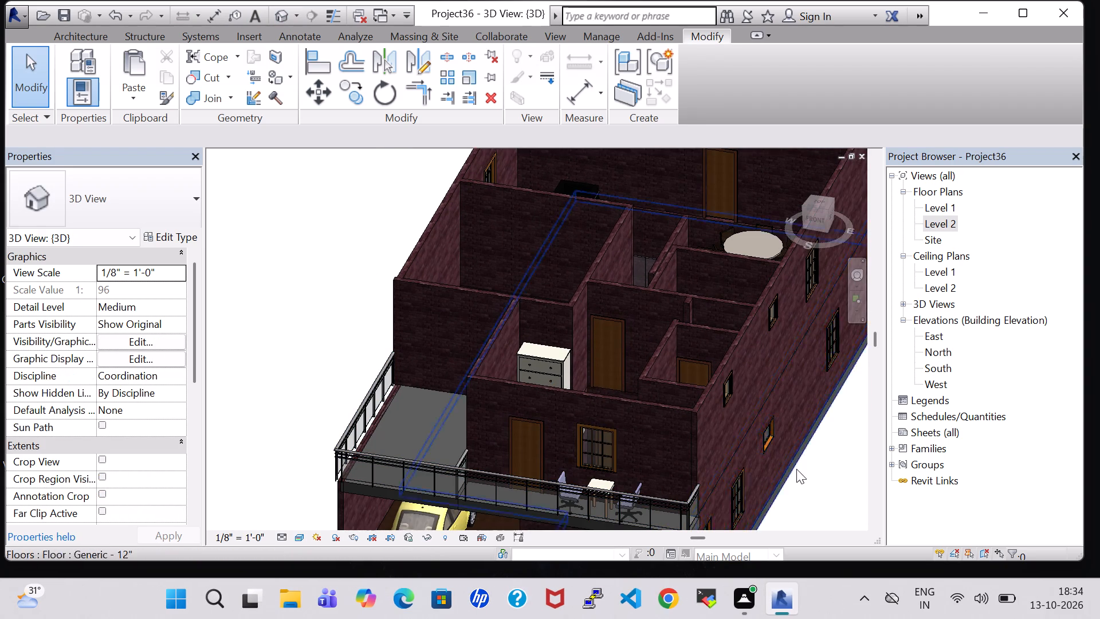
shift+middle_drag(796, 470, 821, 399)
click(624, 434)
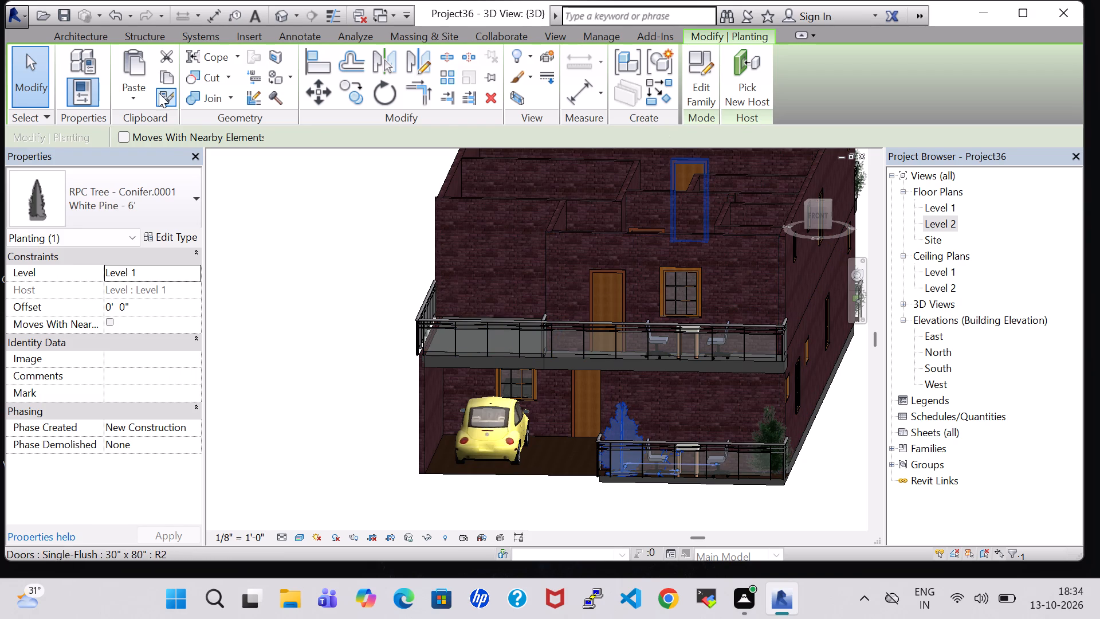
right_click(612, 428)
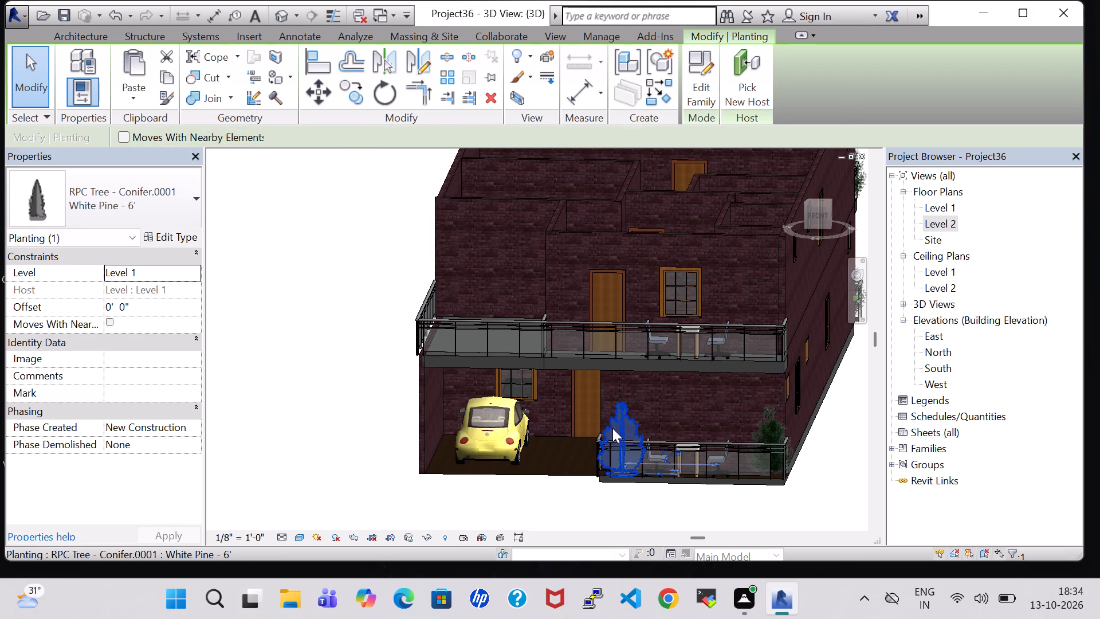
click(716, 310)
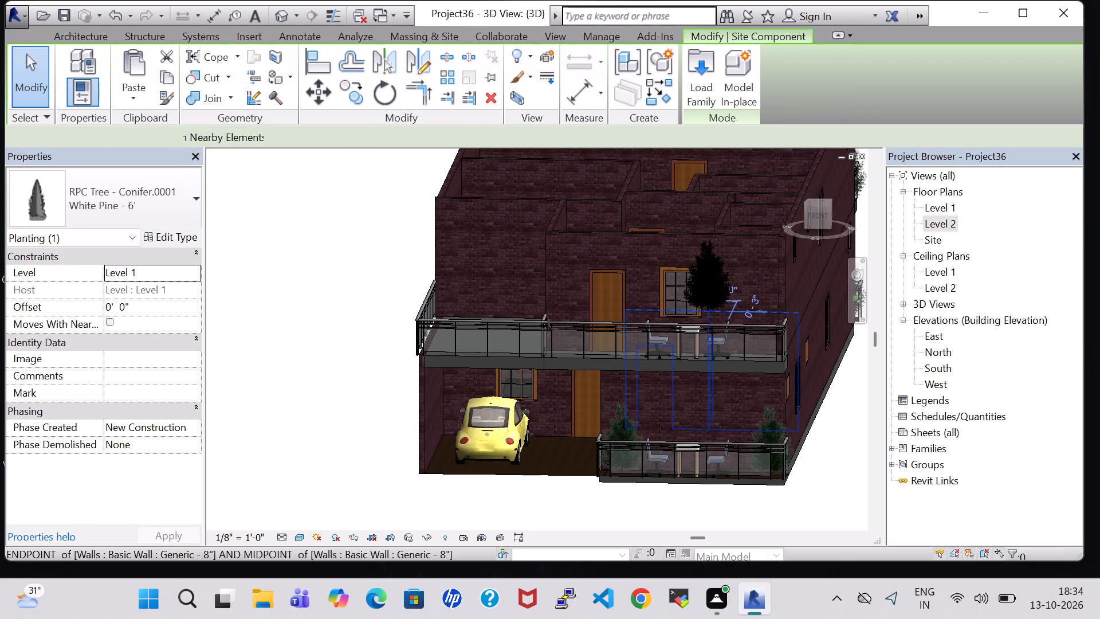
click(466, 347)
key(Escape)
key(Escape)
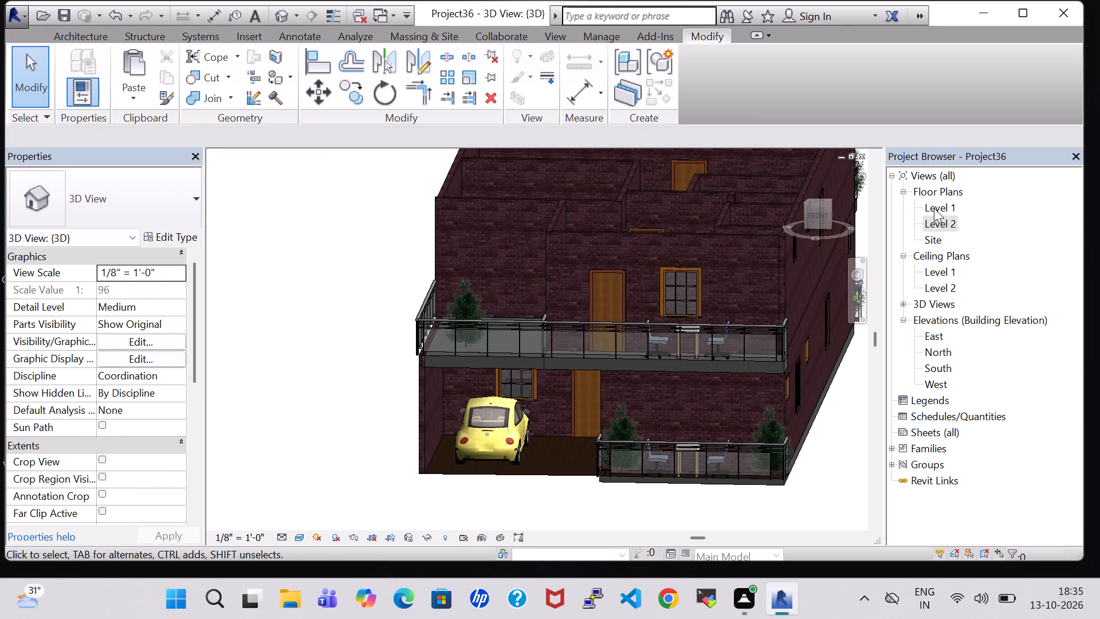
In the Level 2 plan, shift the new White Pine tree into the terrace's outer front corner above the parking.
double_click(937, 223)
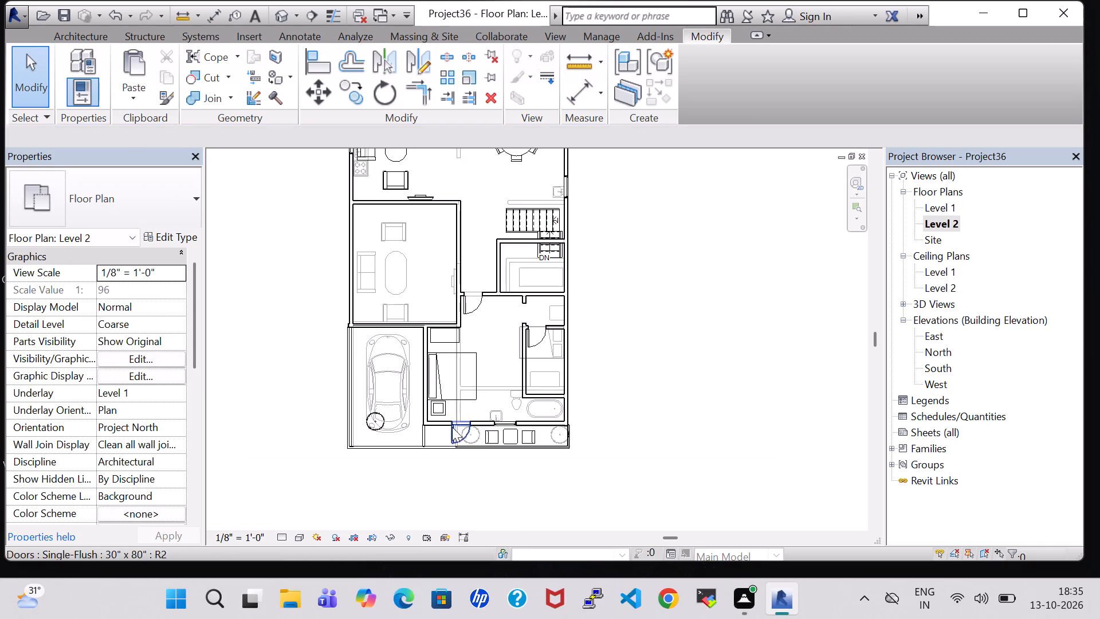
click(382, 419)
key(Down)
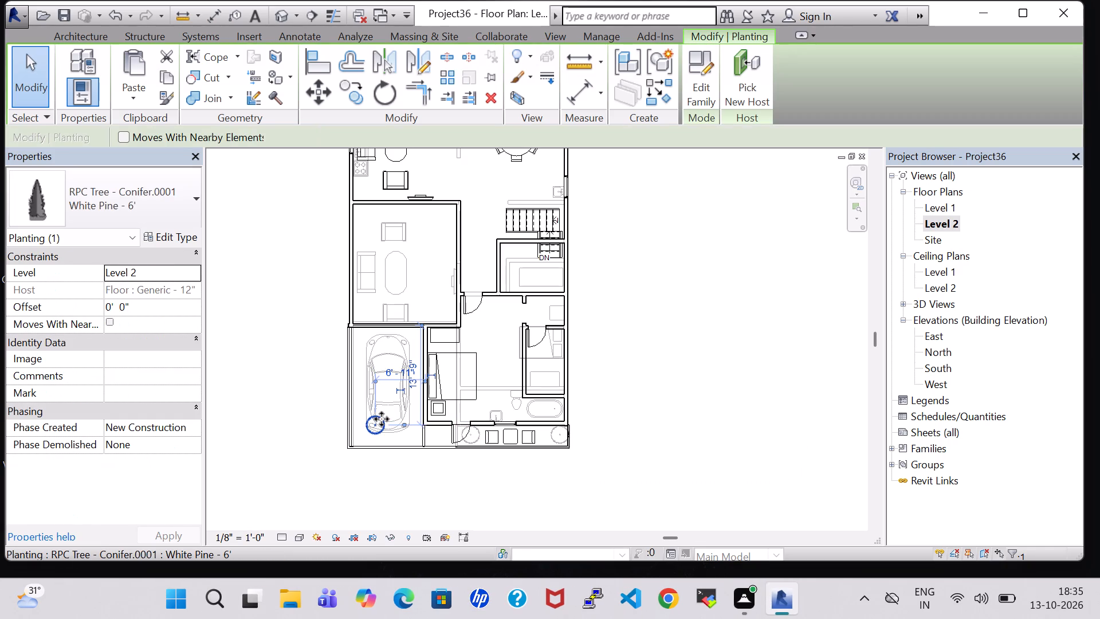
key(Down)
key(Up)
key(Down)
key(Down)
key(Down)
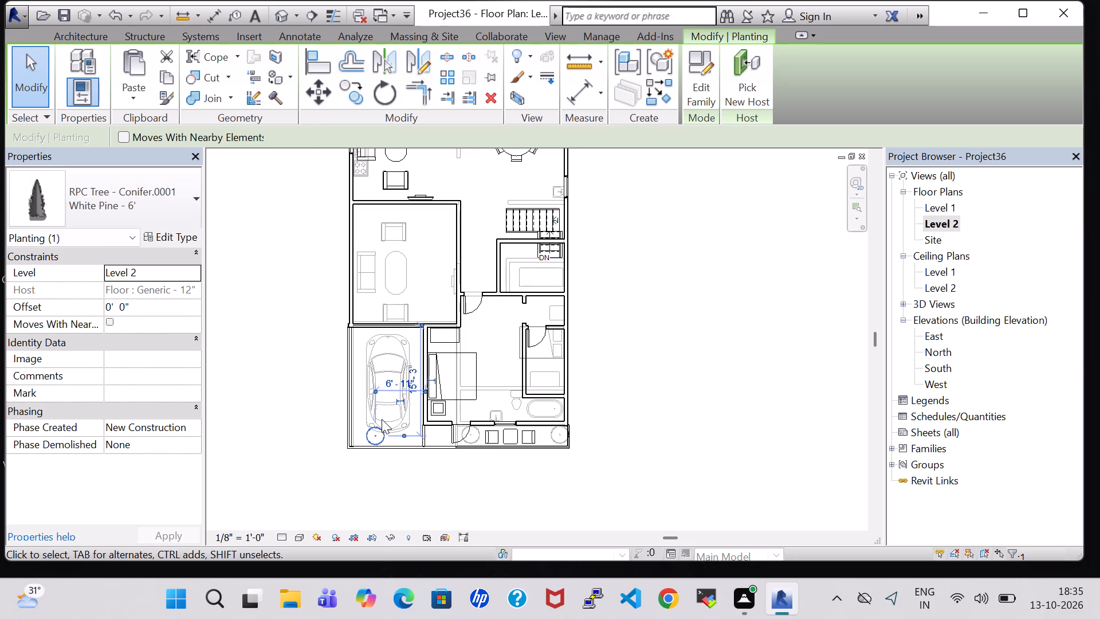
key(Left)
key(Left)
key(Left)
Create three similar White Pine - 6' trees at the remaining corners of the Level 2 terrace above the parking.
right_click(368, 447)
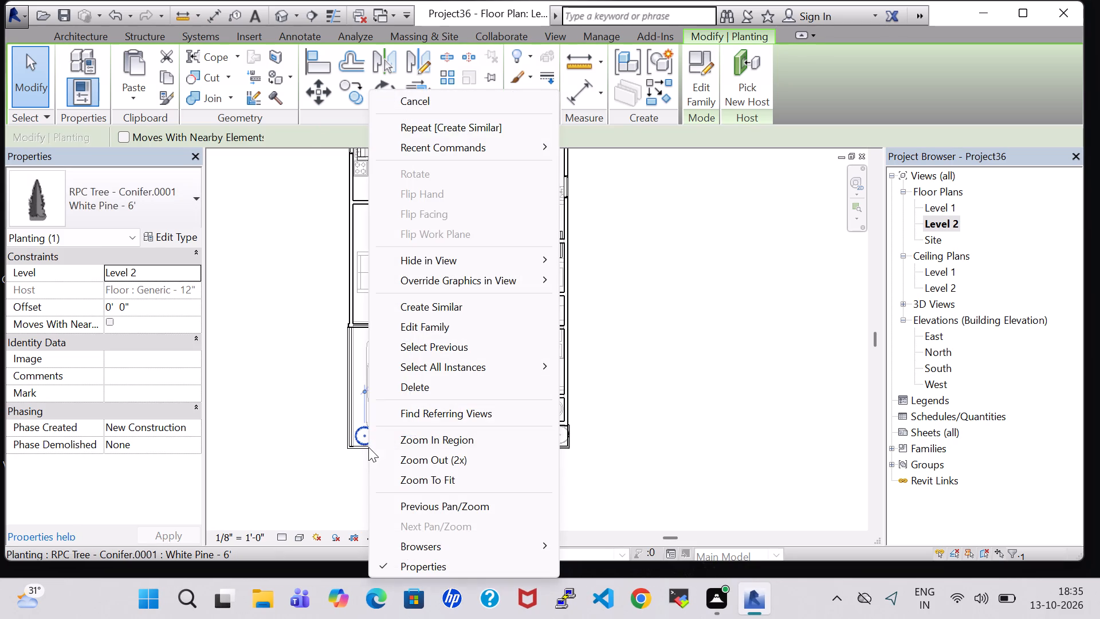
click(442, 311)
click(360, 344)
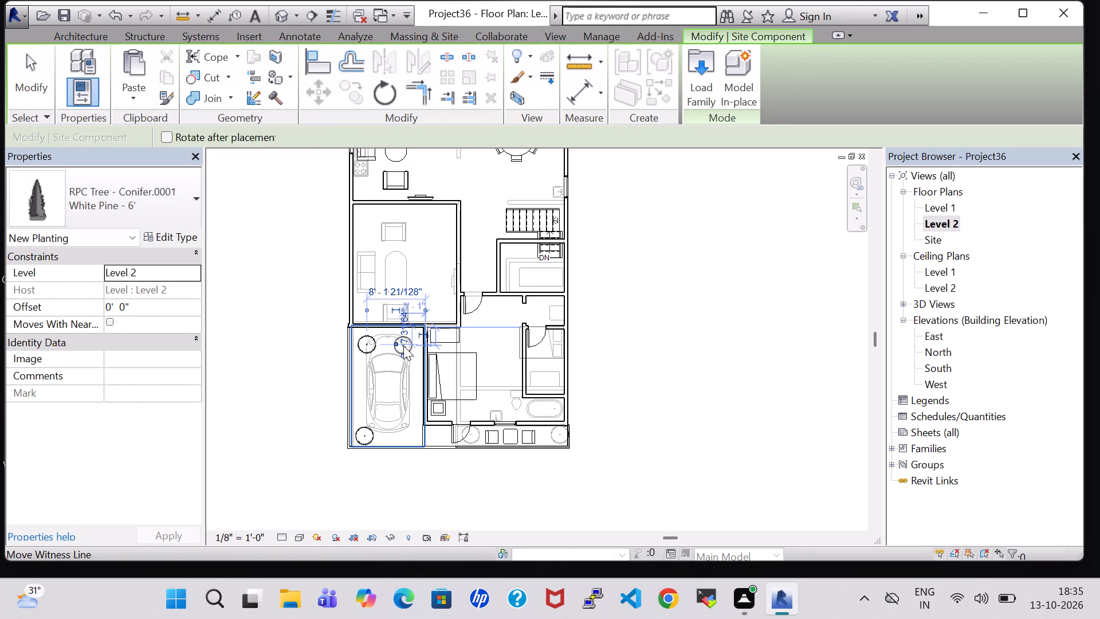
click(414, 346)
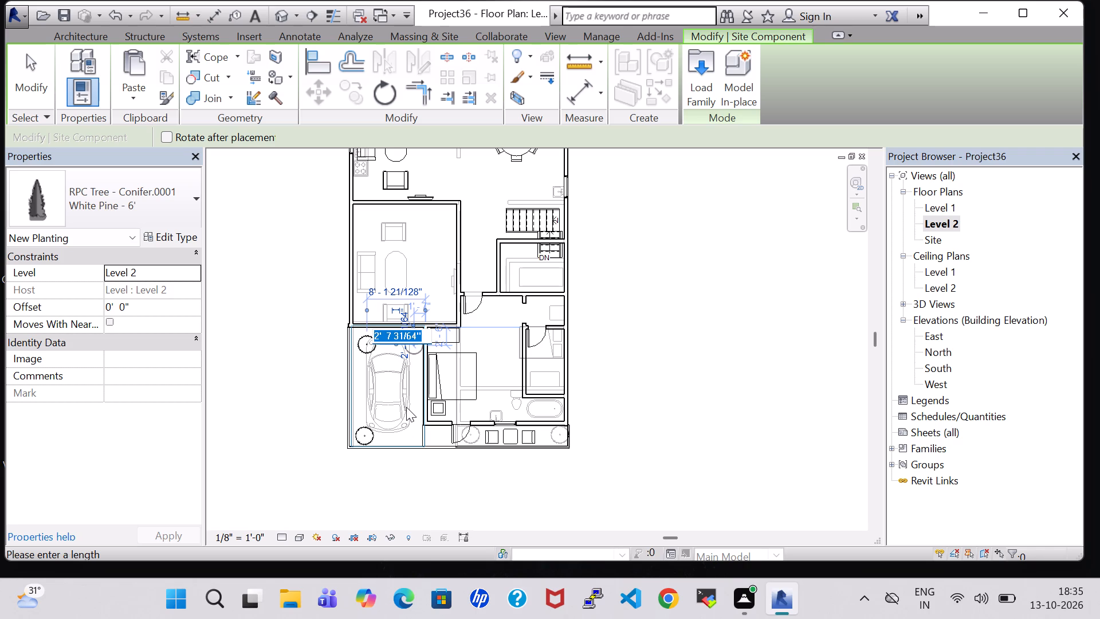
key(Escape)
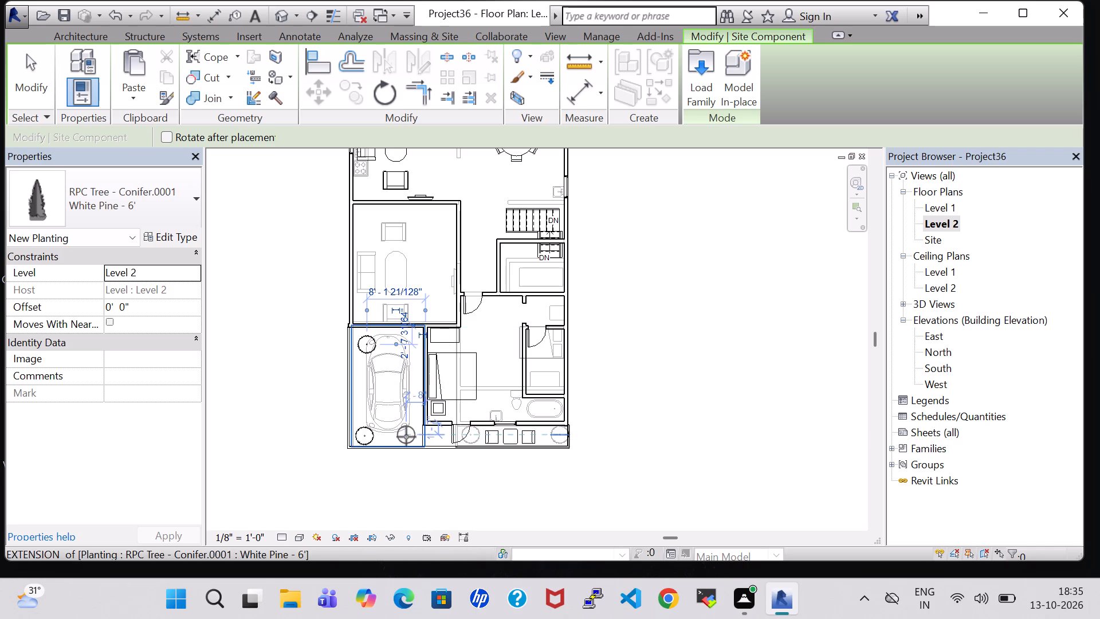
scroll(406, 433, up, 4)
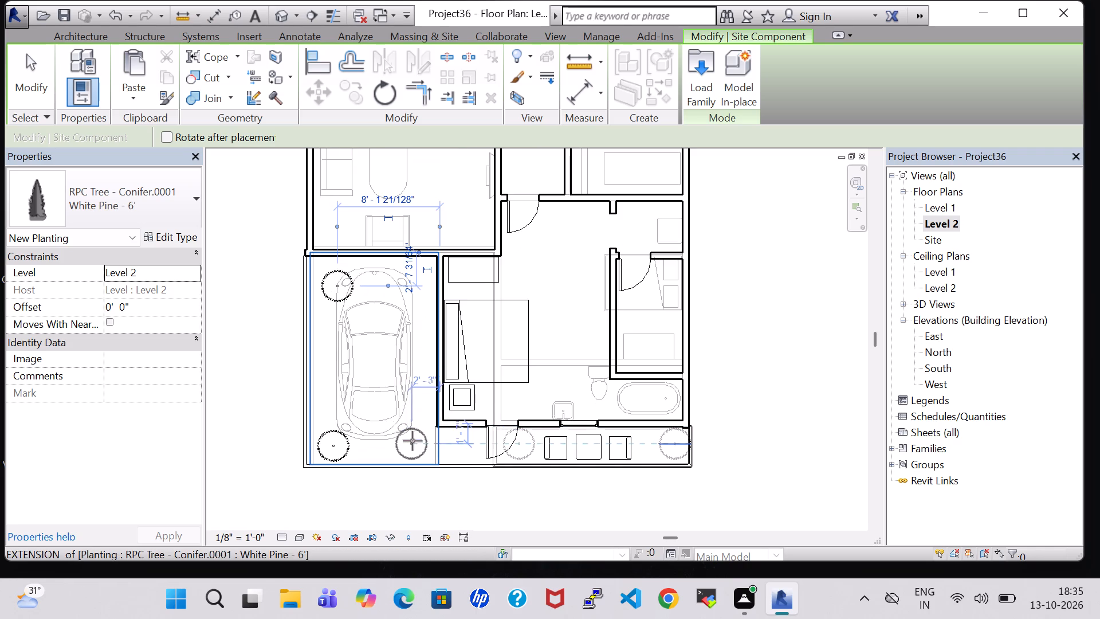
click(414, 442)
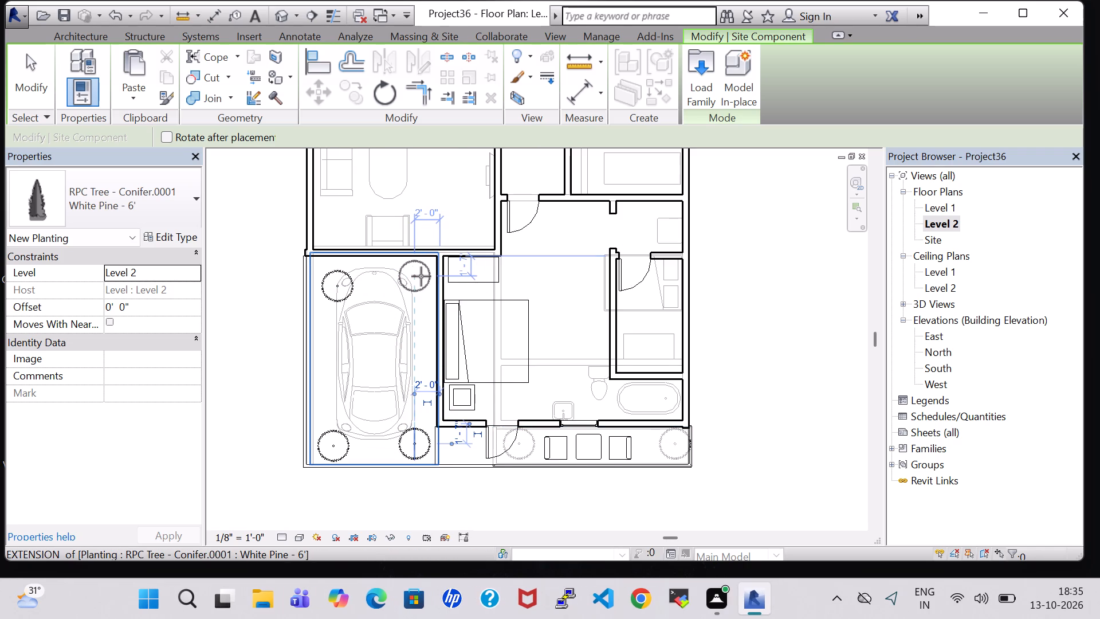
click(421, 280)
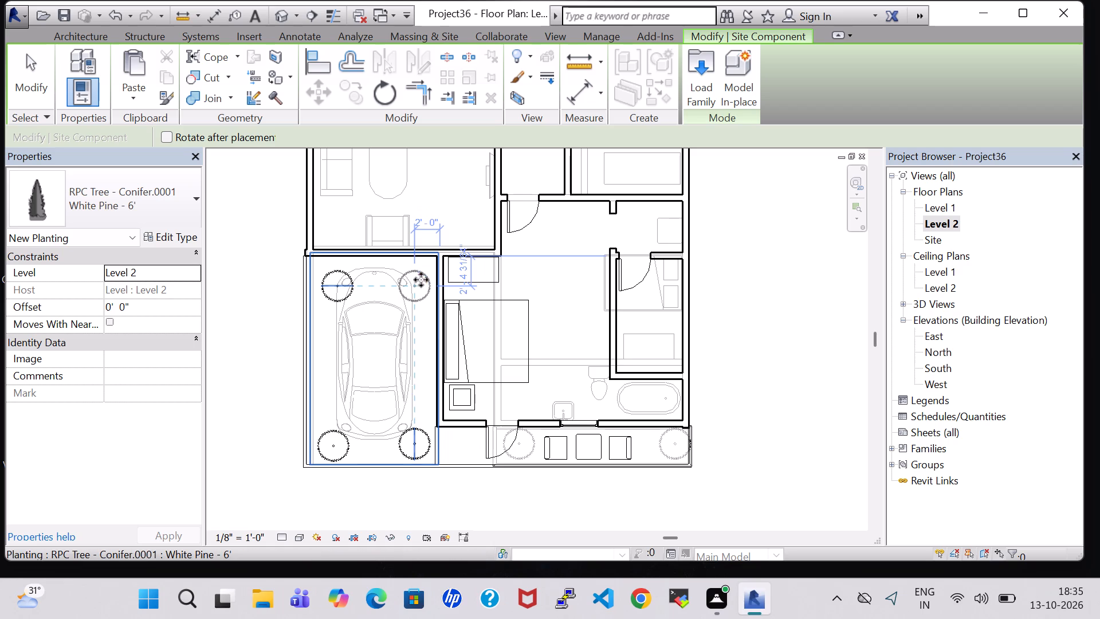
key(Escape)
key(Escape)
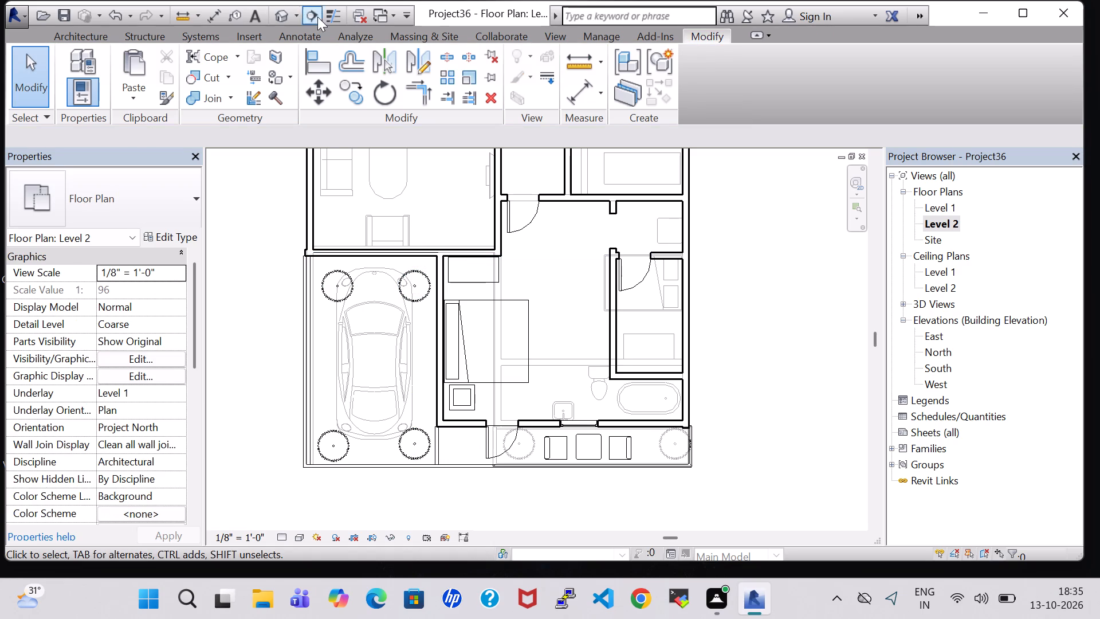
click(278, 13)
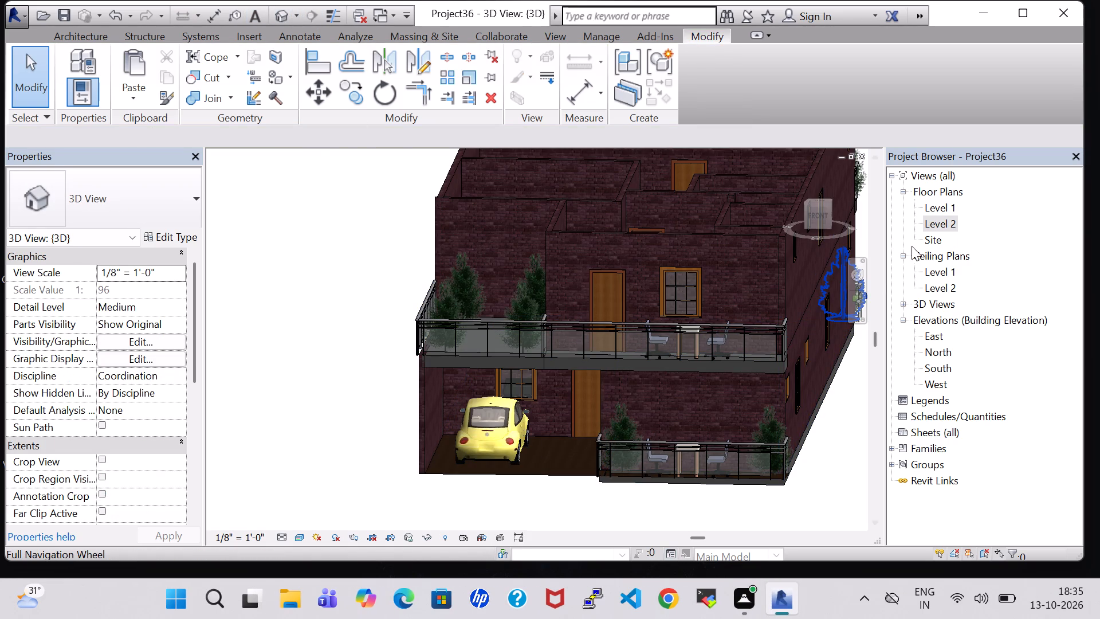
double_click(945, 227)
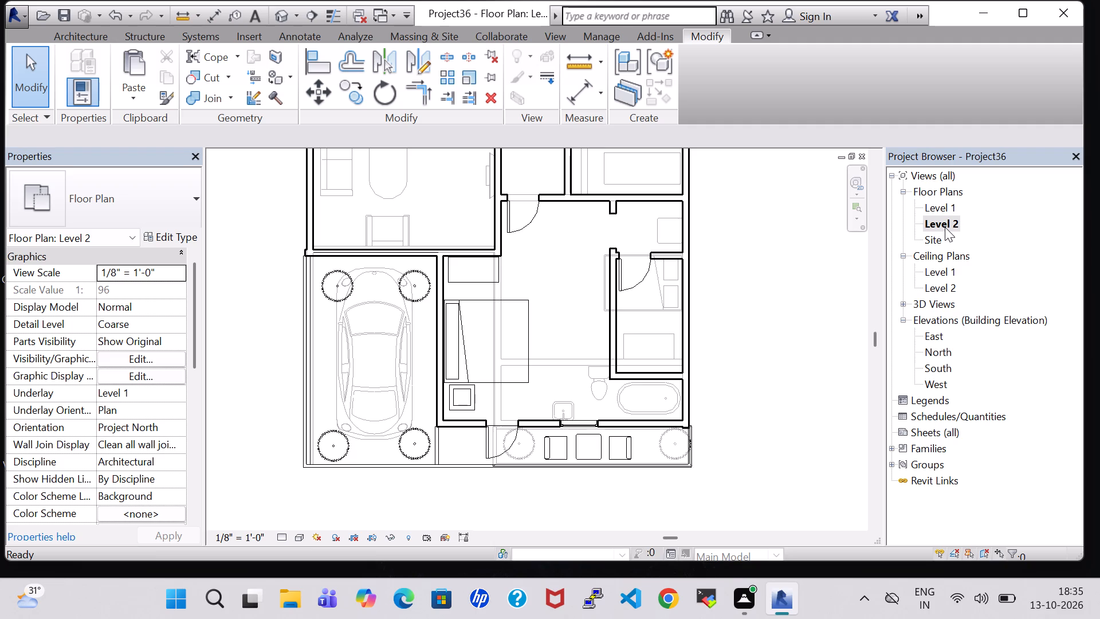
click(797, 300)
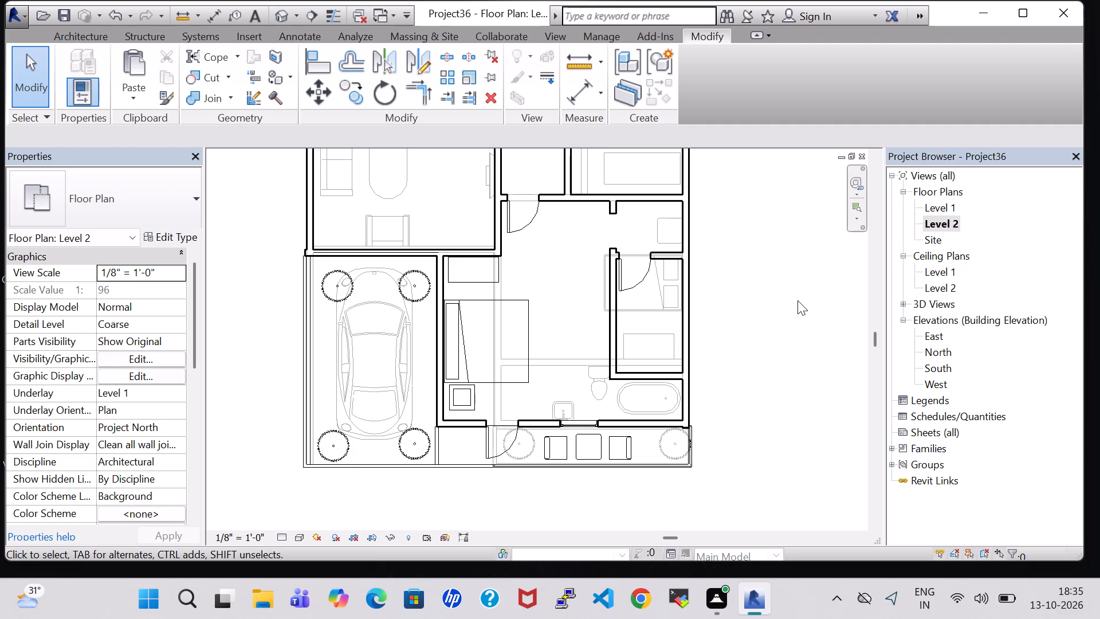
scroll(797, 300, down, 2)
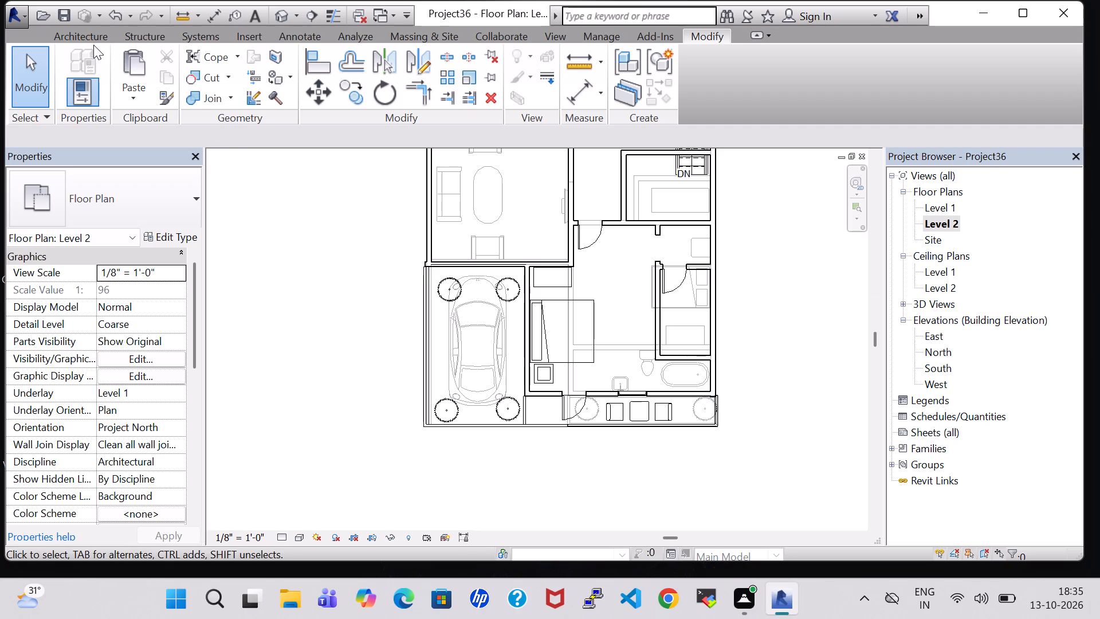
Copy the front Level 1 toilet room's tub, toilet and square vanity sink and paste them aligned to Level 2.
double_click(952, 207)
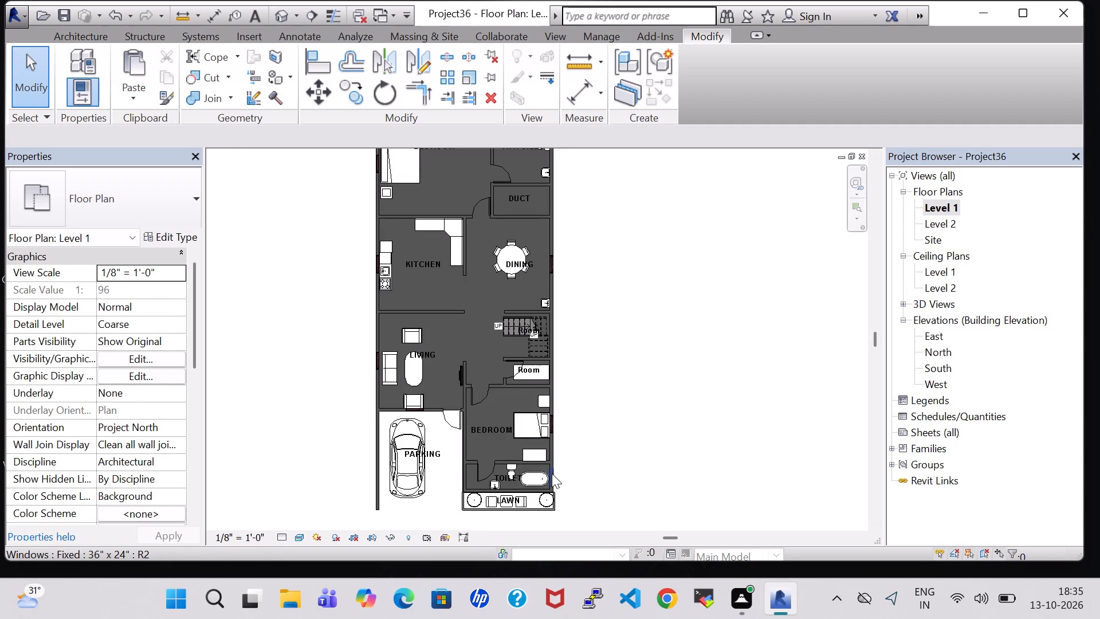
click(535, 475)
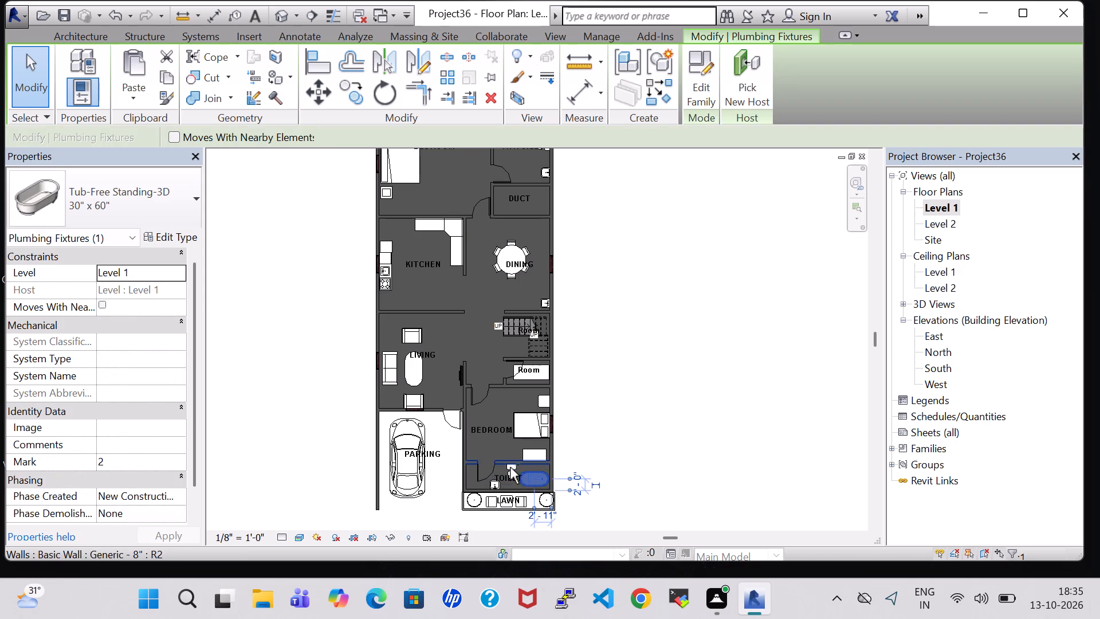
scroll(512, 463, up, 8)
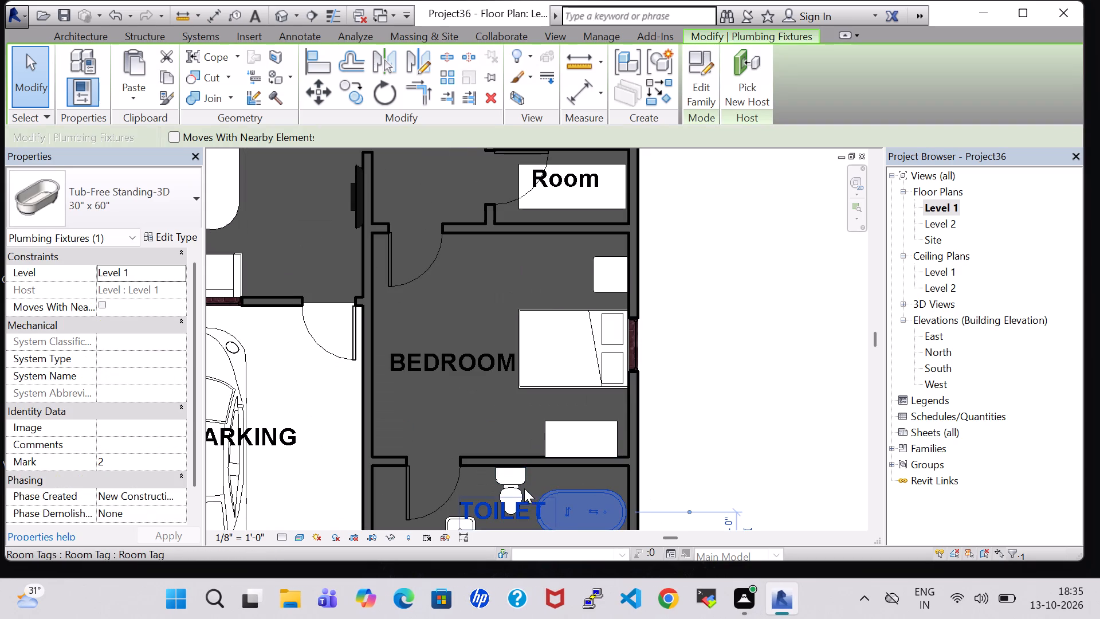
ctrl+click(519, 480)
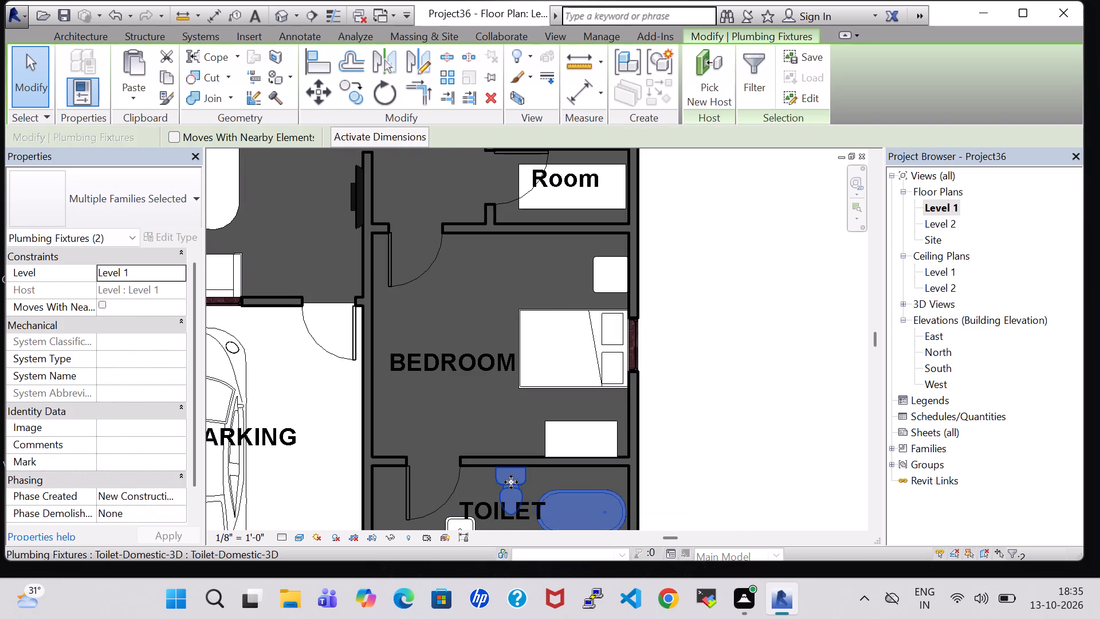
ctrl+click(474, 522)
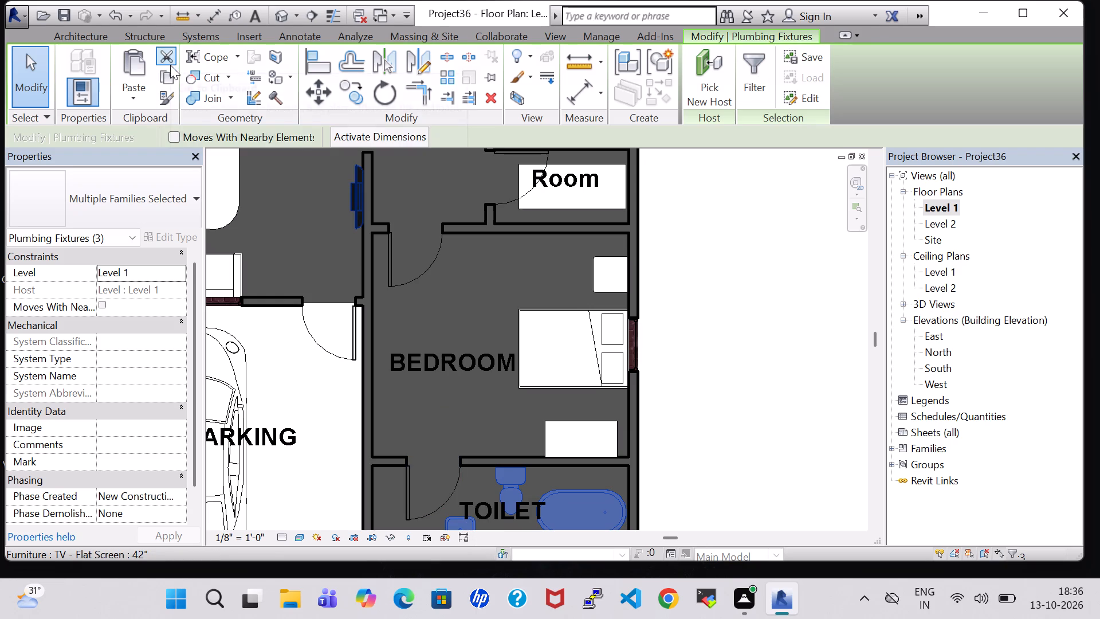
click(170, 75)
click(120, 99)
click(199, 156)
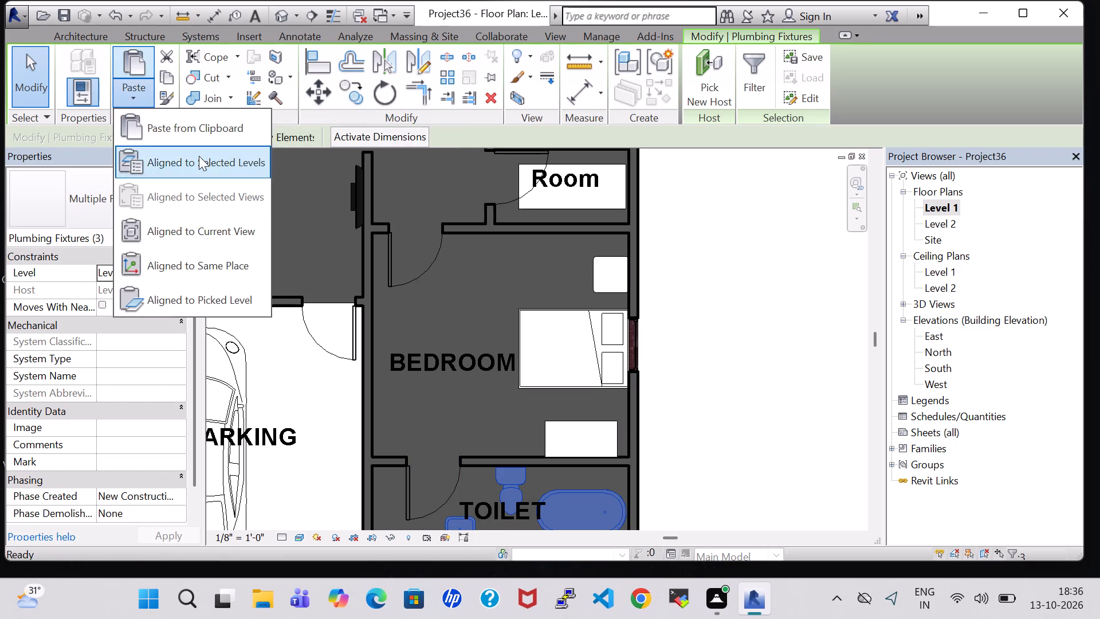
click(465, 190)
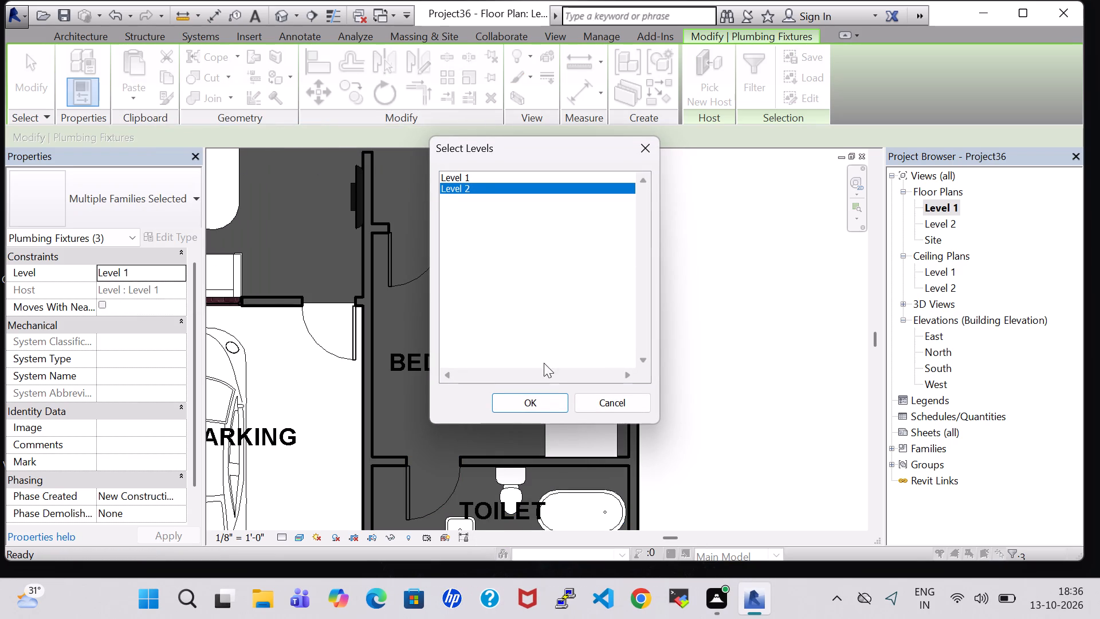
click(547, 395)
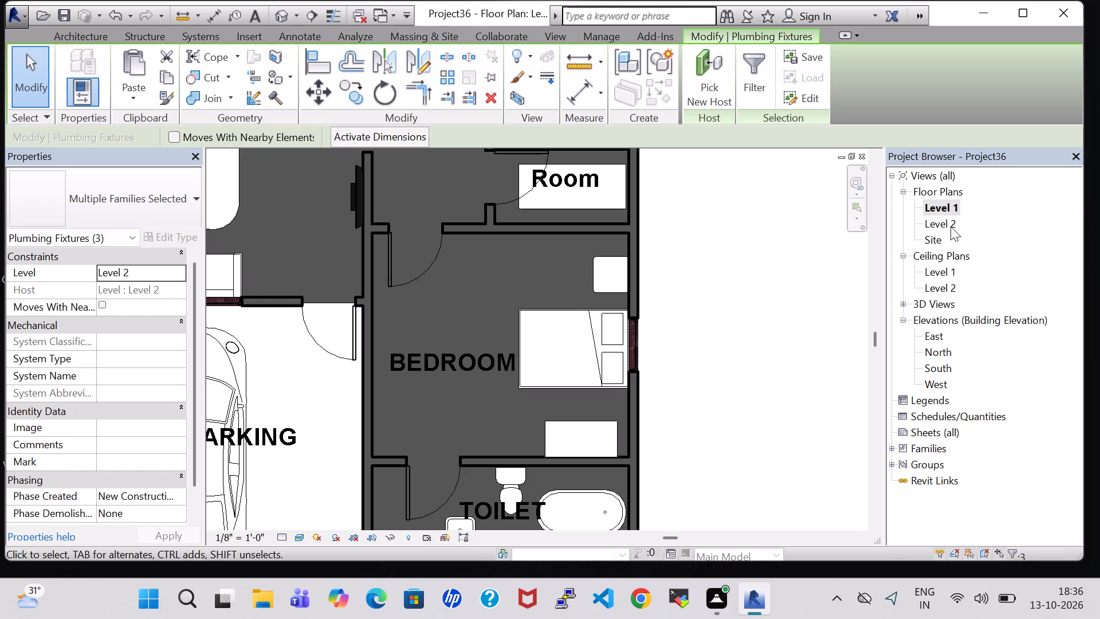
In the Level 2 plan, move the pasted free-standing tub into the enclosed bathroom, centred about 1'-11" from its front wall.
double_click(950, 226)
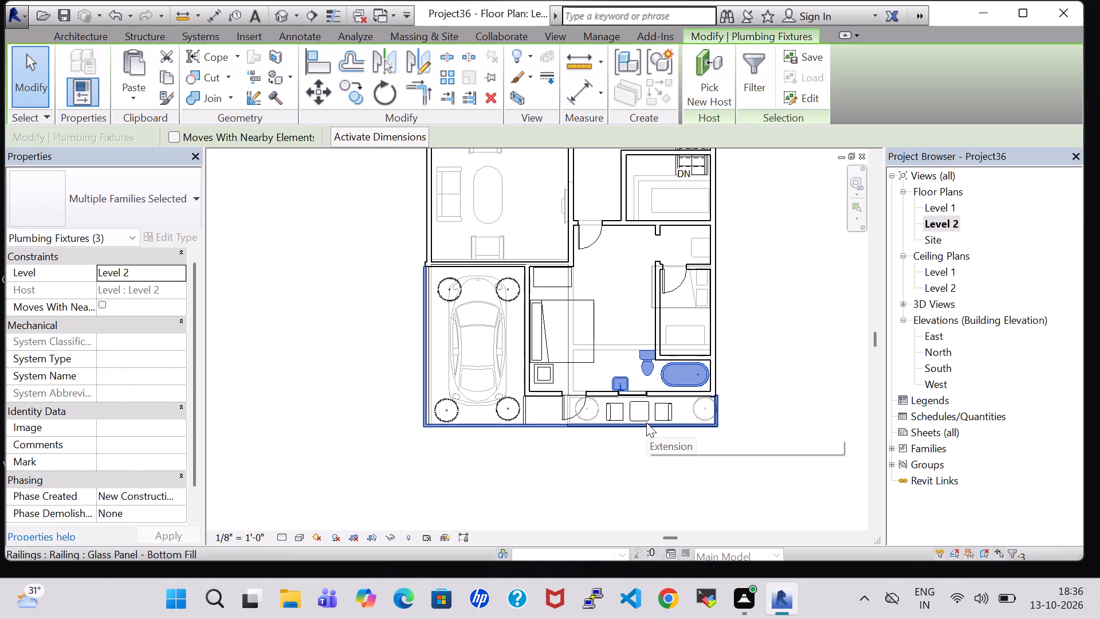
click(788, 362)
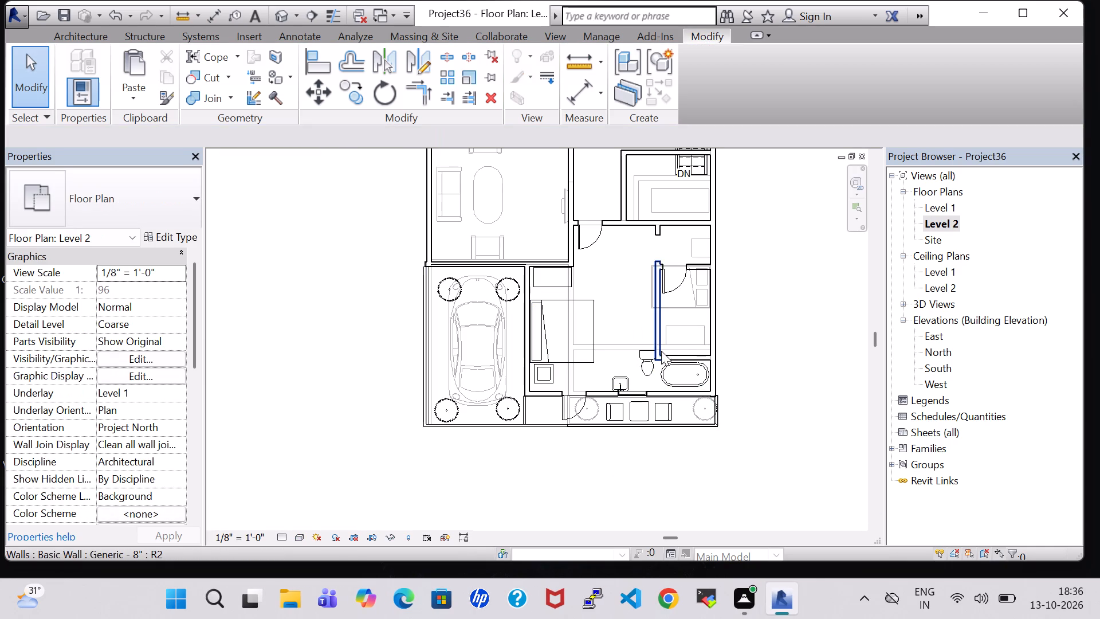
click(689, 381)
key(Up)
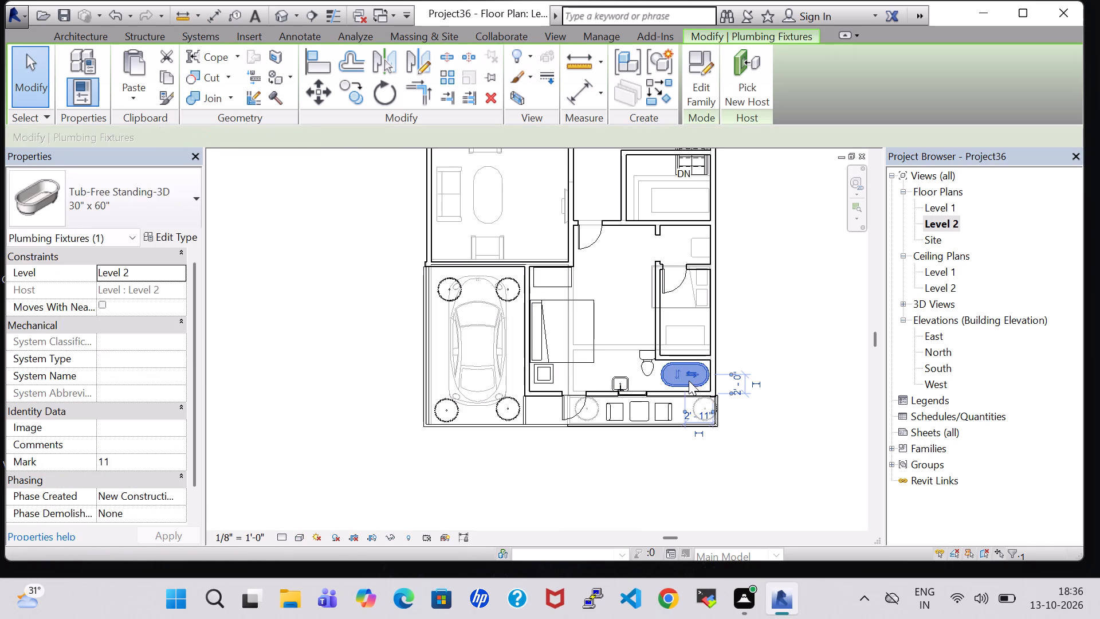
key(Up)
key(Up)
key(Up)
key(Up)
key(Up)
key(Up)
key(Up)
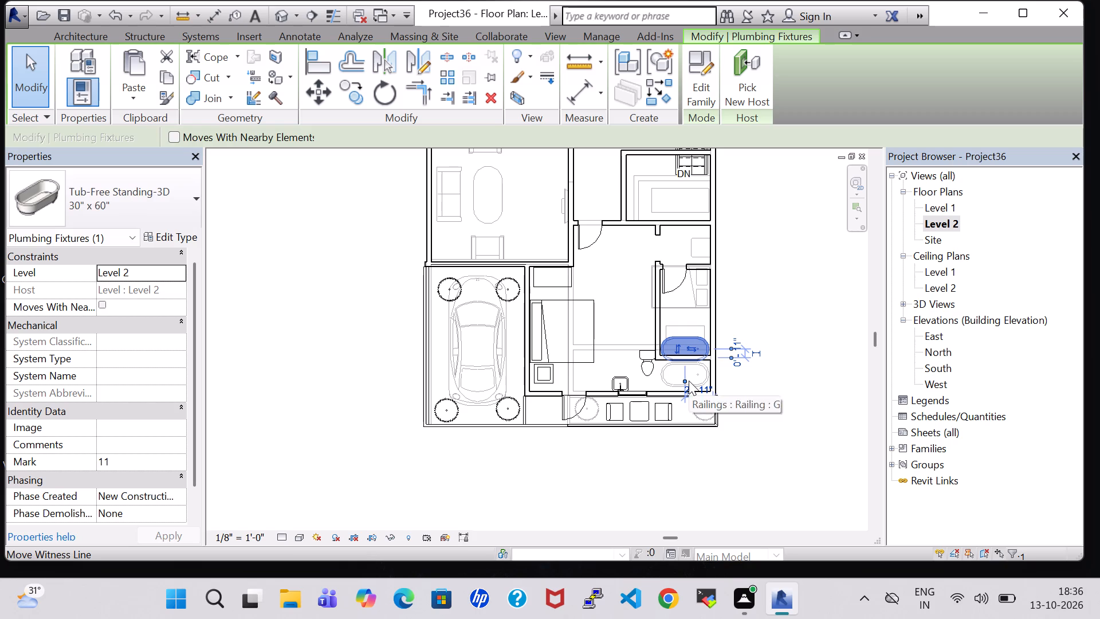
key(Up)
key(Up)
key(Up)
key(Up)
key(Up)
key(Down)
key(Down)
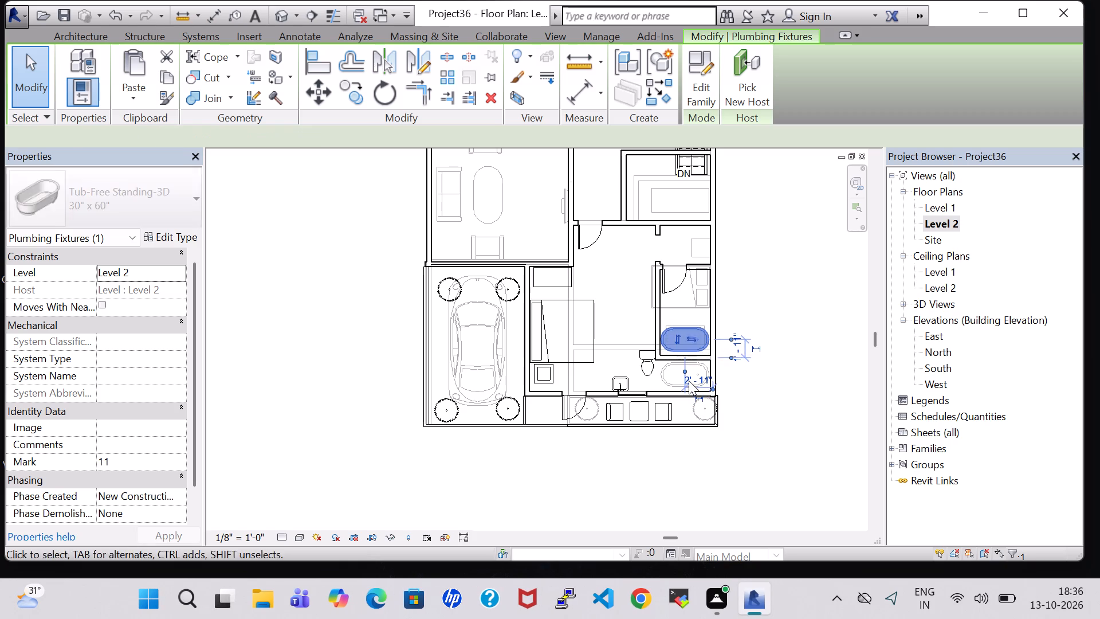
scroll(689, 381, up, 3)
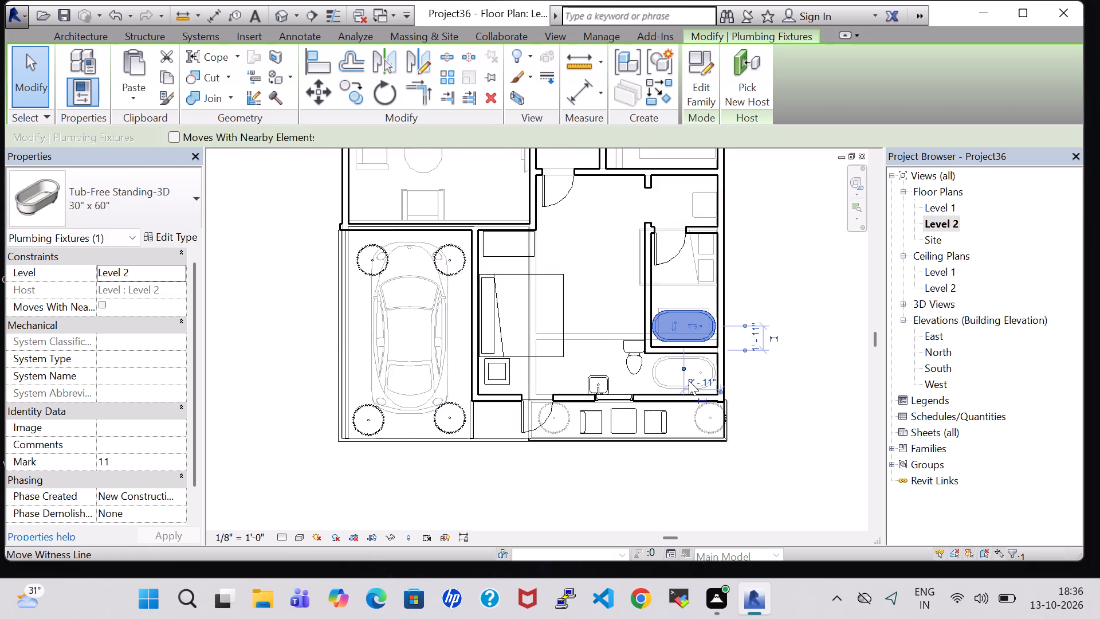
scroll(689, 381, up, 2)
click(787, 379)
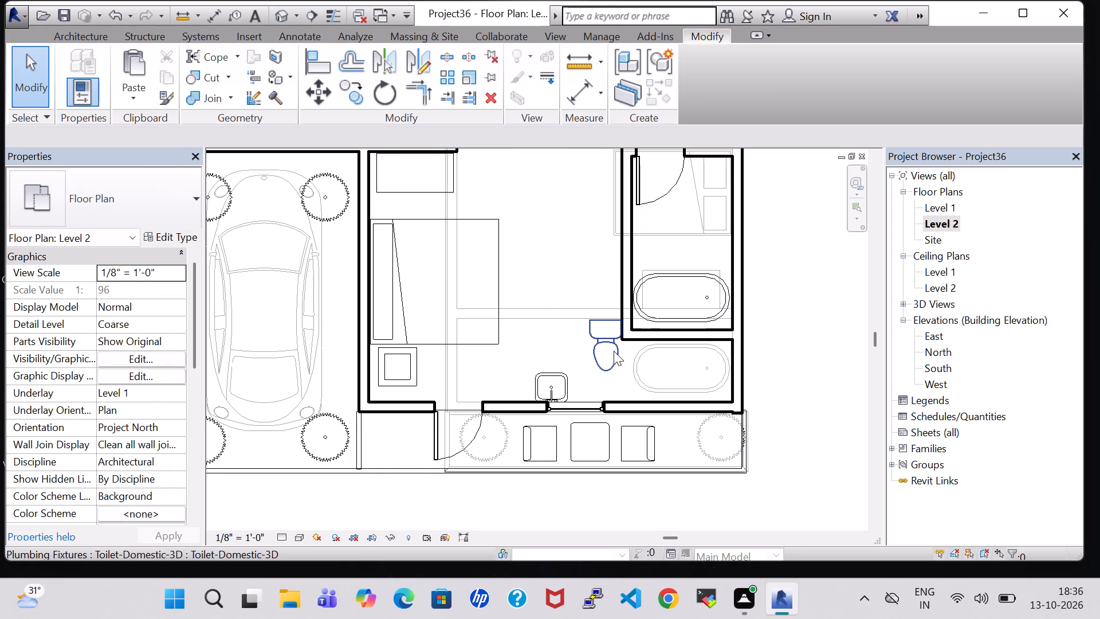
Create a similar Toilet-Domestic-3D backing onto the bathroom's bedroom-side wall between door and tub, and delete the pasted one outside the bathroom.
click(614, 351)
key(space)
key(space)
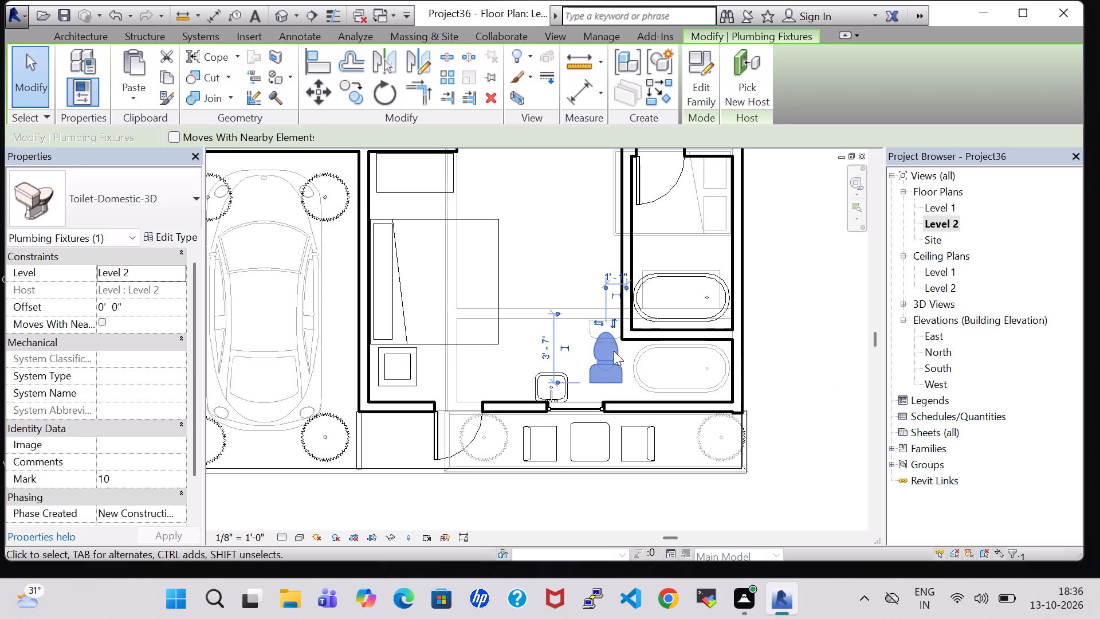
key(space)
key(space)
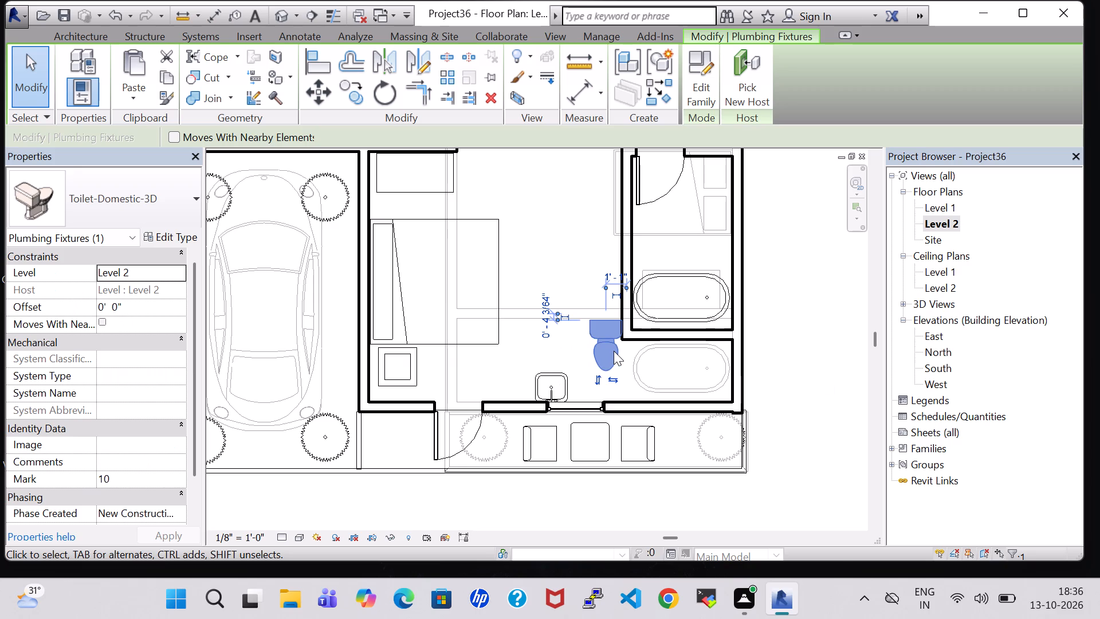
right_click(614, 351)
click(689, 304)
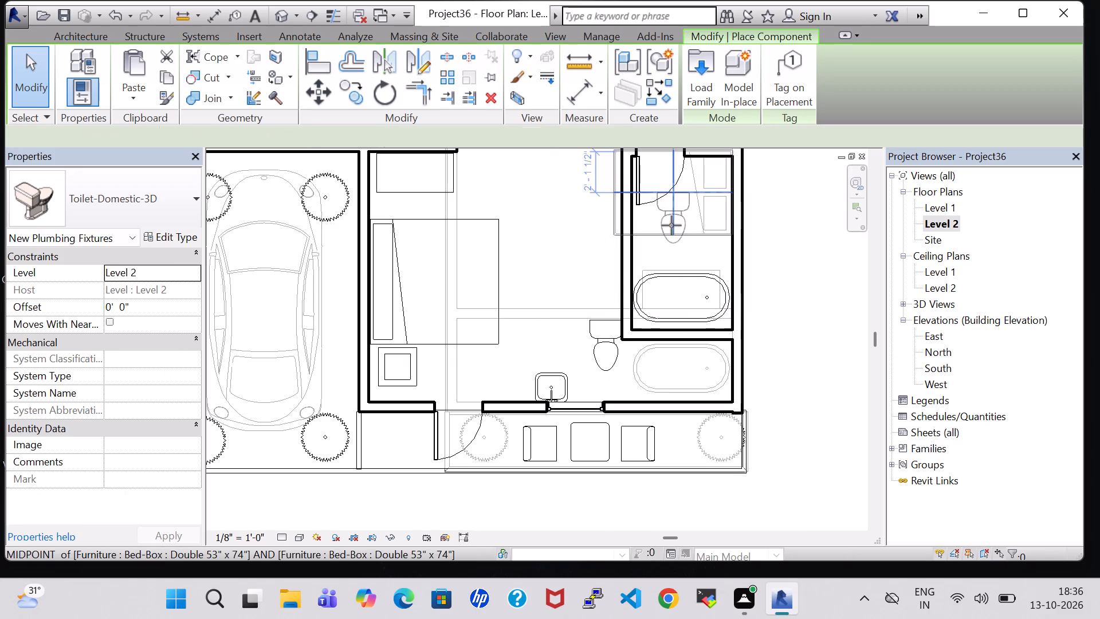
key(space)
key(space)
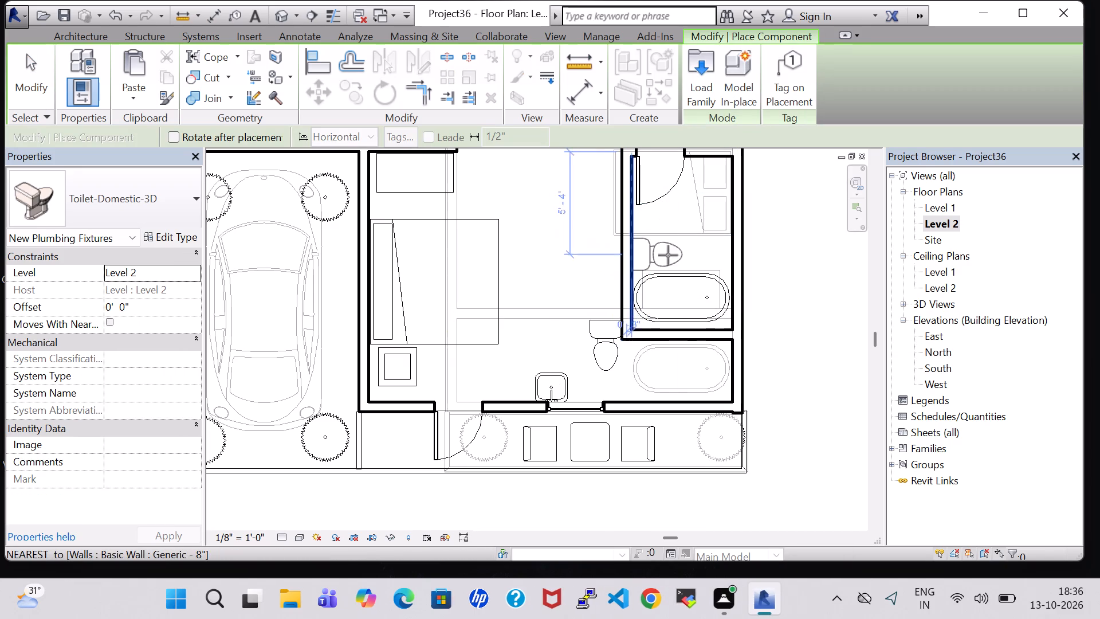
click(663, 245)
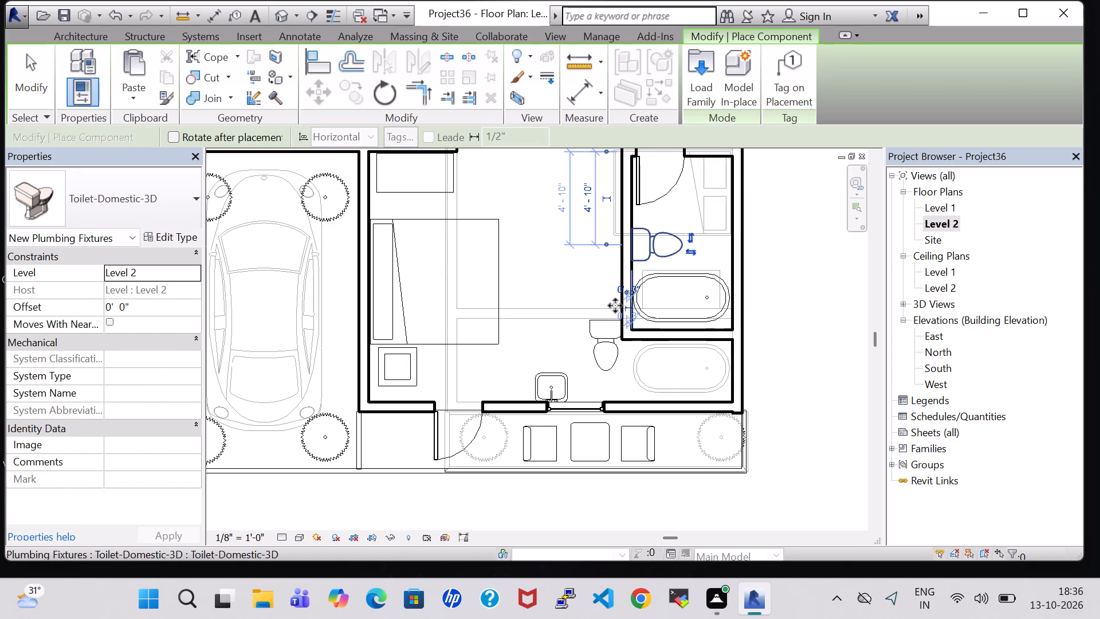
key(Escape)
key(Escape)
click(604, 348)
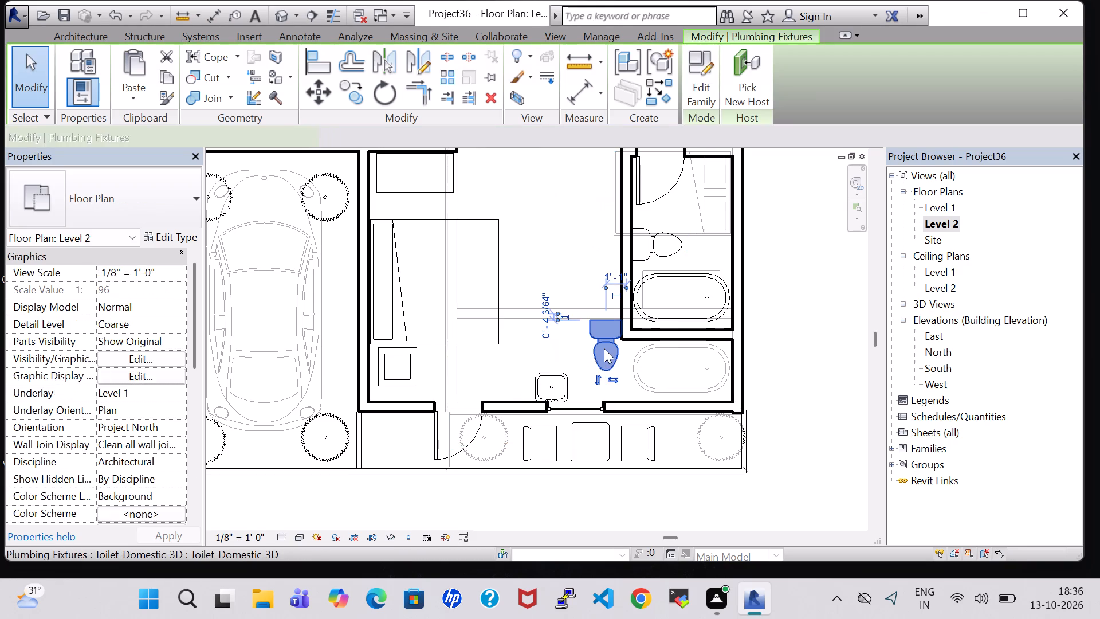
key(Delete)
Create a similar Sink Vanity-Square 20" x 18" against the bathroom's exterior wall opposite the door, and delete the pasted sink in the bedroom.
click(565, 386)
right_click(565, 385)
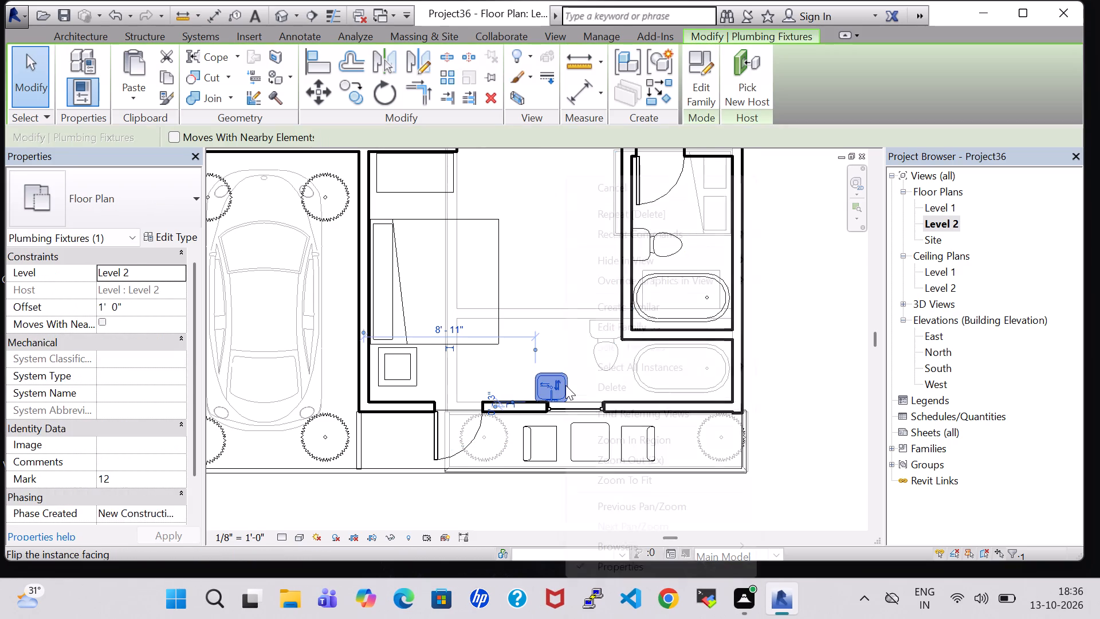
click(621, 302)
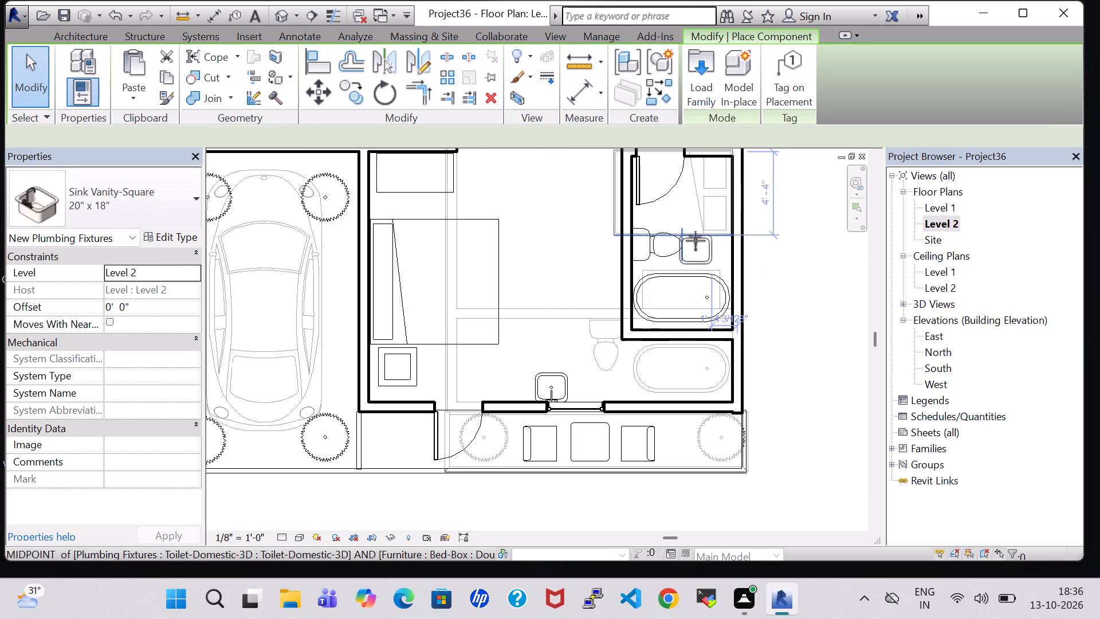
key(space)
key(space)
key(space)
key(space)
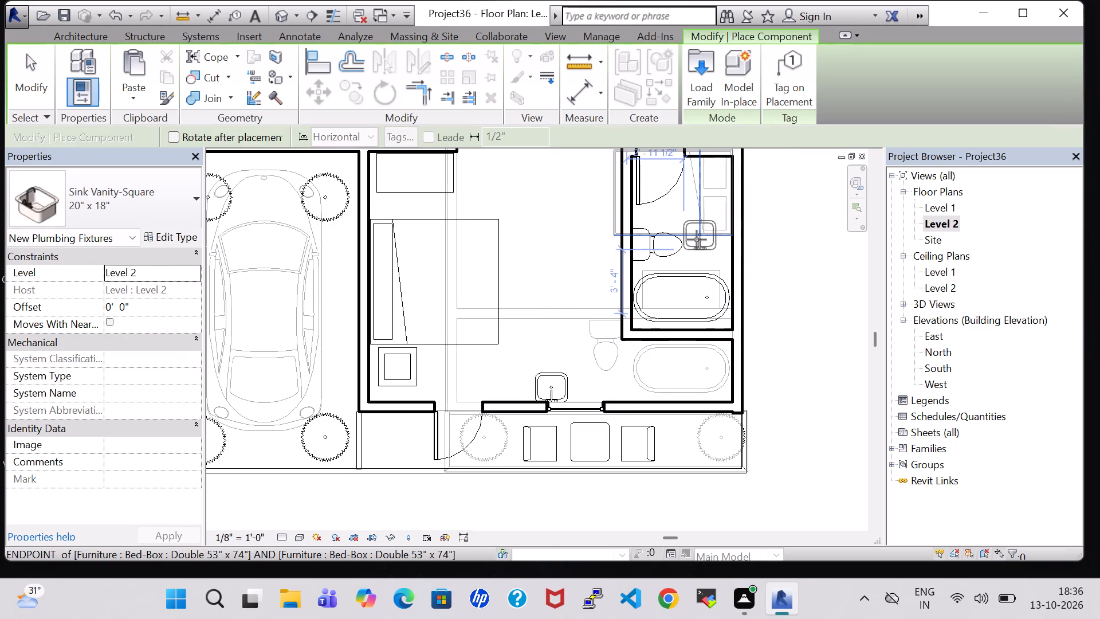
key(space)
key(space)
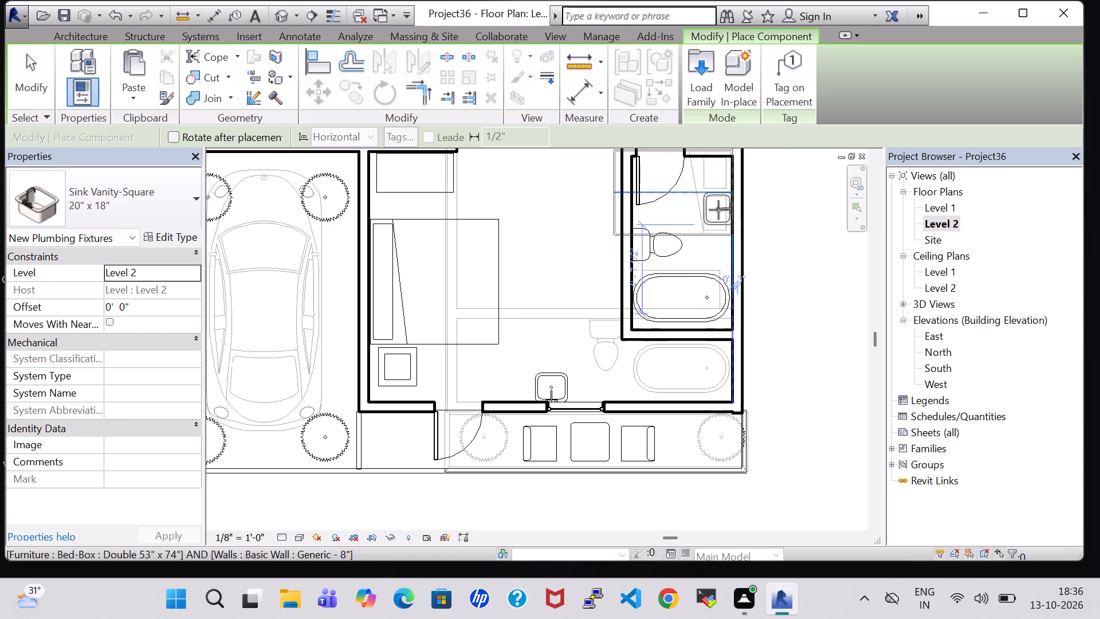
click(716, 210)
key(Escape)
key(Escape)
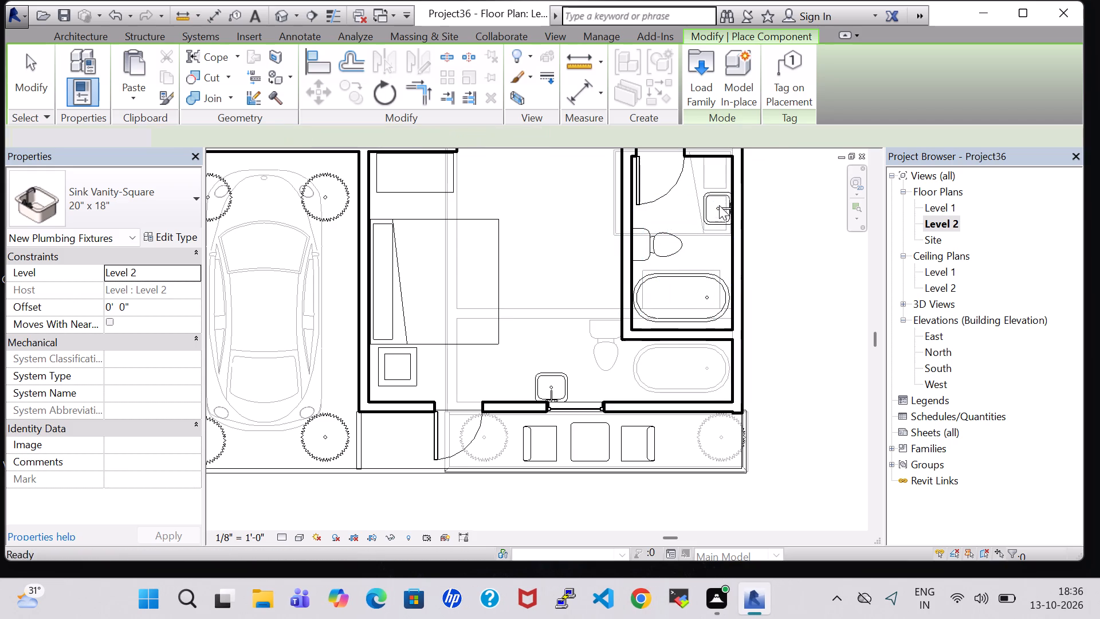
click(549, 384)
key(Delete)
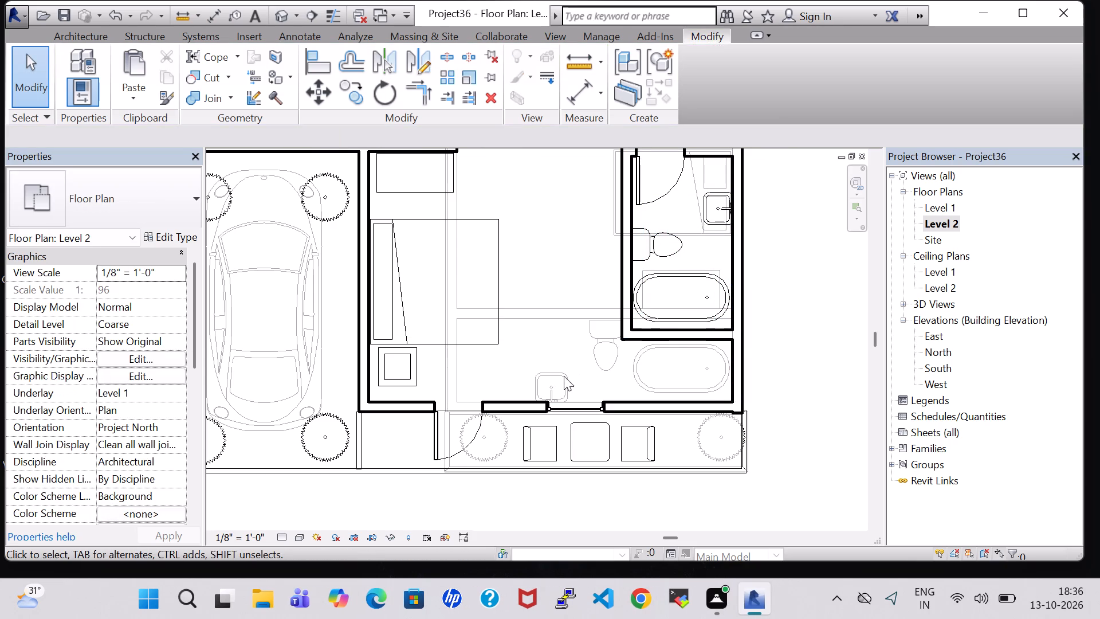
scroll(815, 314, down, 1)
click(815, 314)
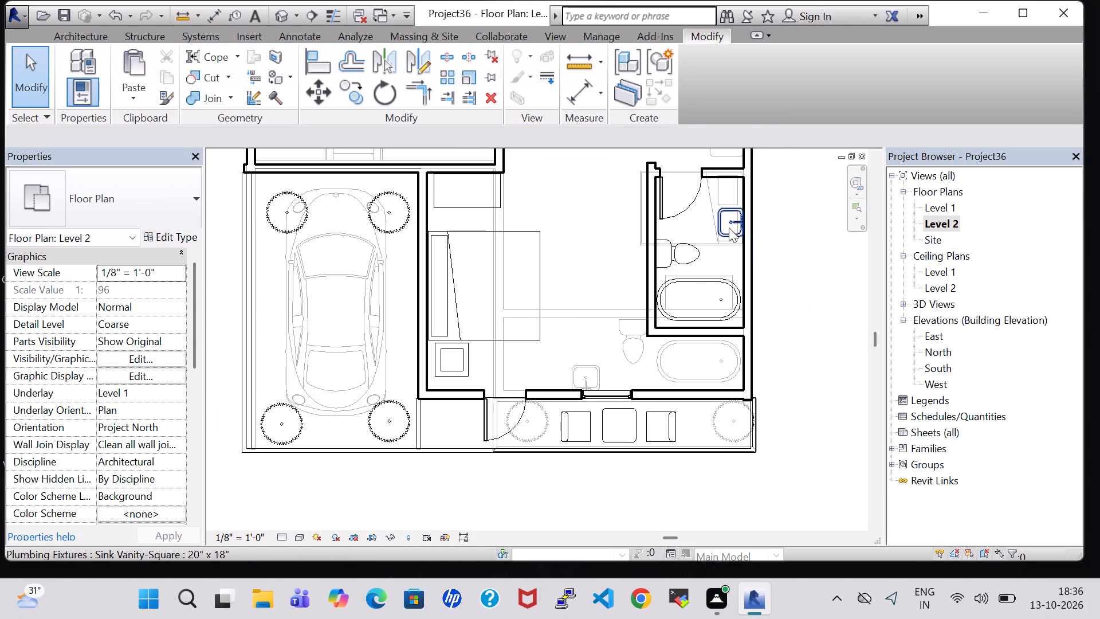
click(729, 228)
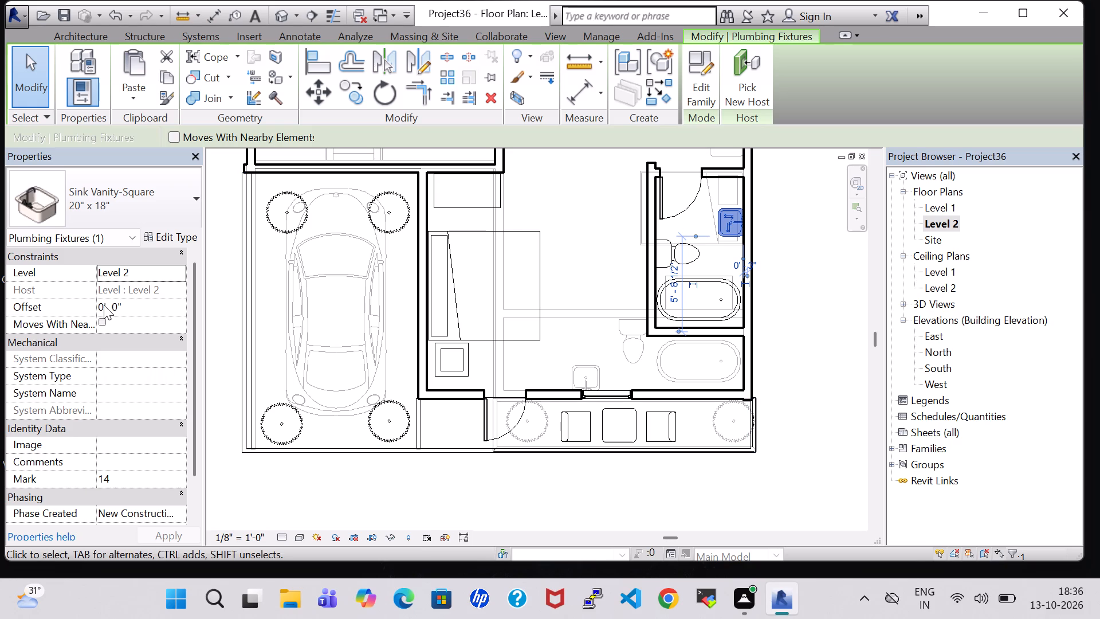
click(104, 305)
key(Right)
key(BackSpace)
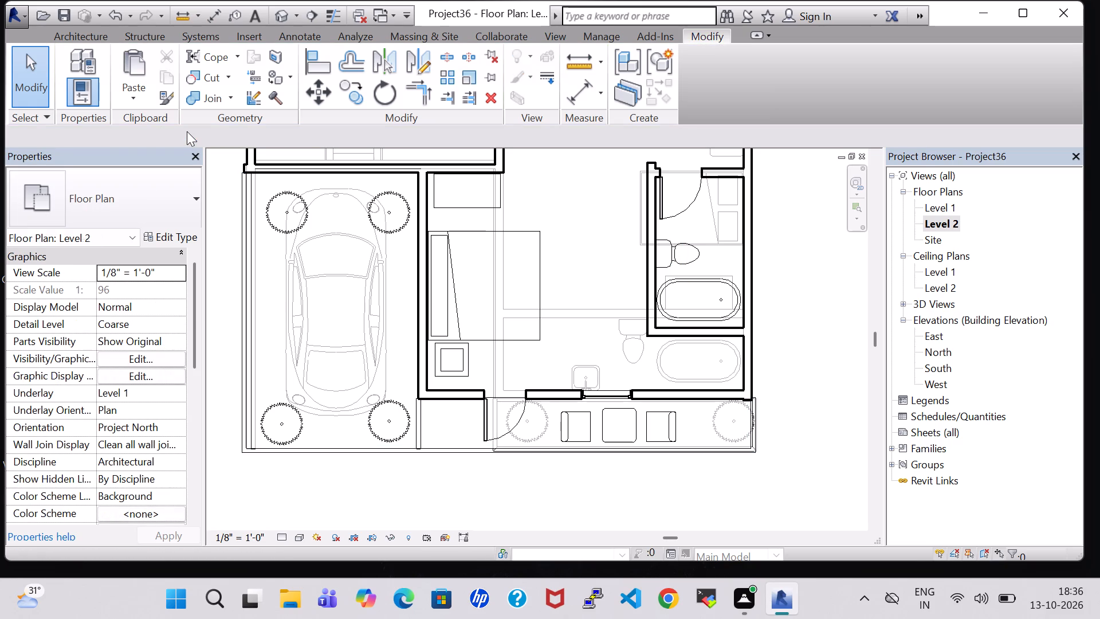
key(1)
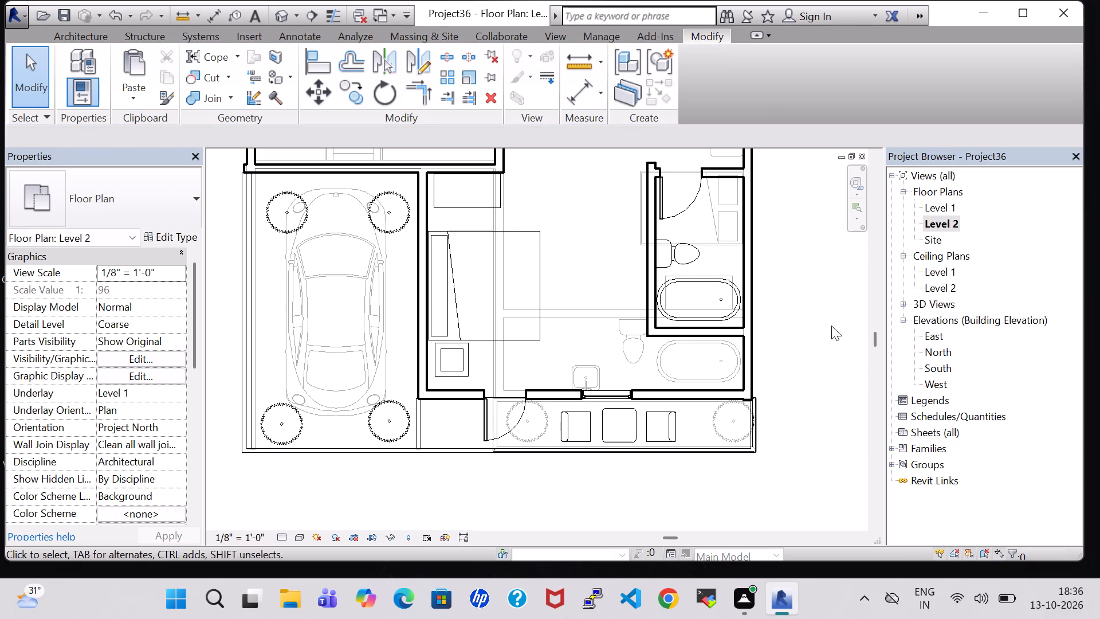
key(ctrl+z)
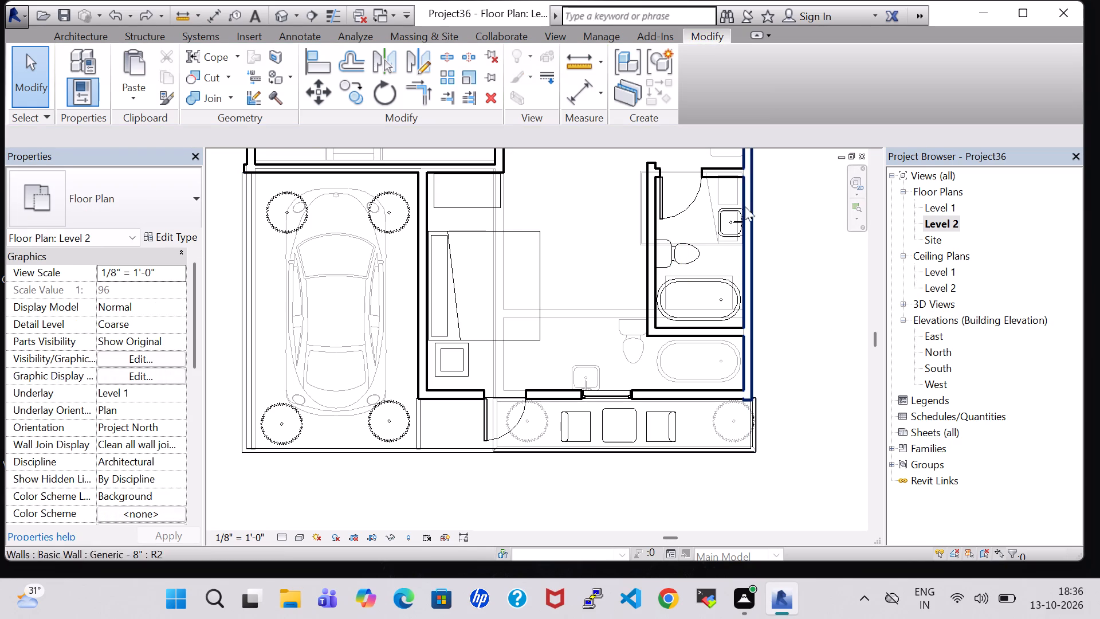
Set the offset of the Level 2 bathroom's Sink Vanity-Square to 1' 0".
click(726, 214)
click(106, 300)
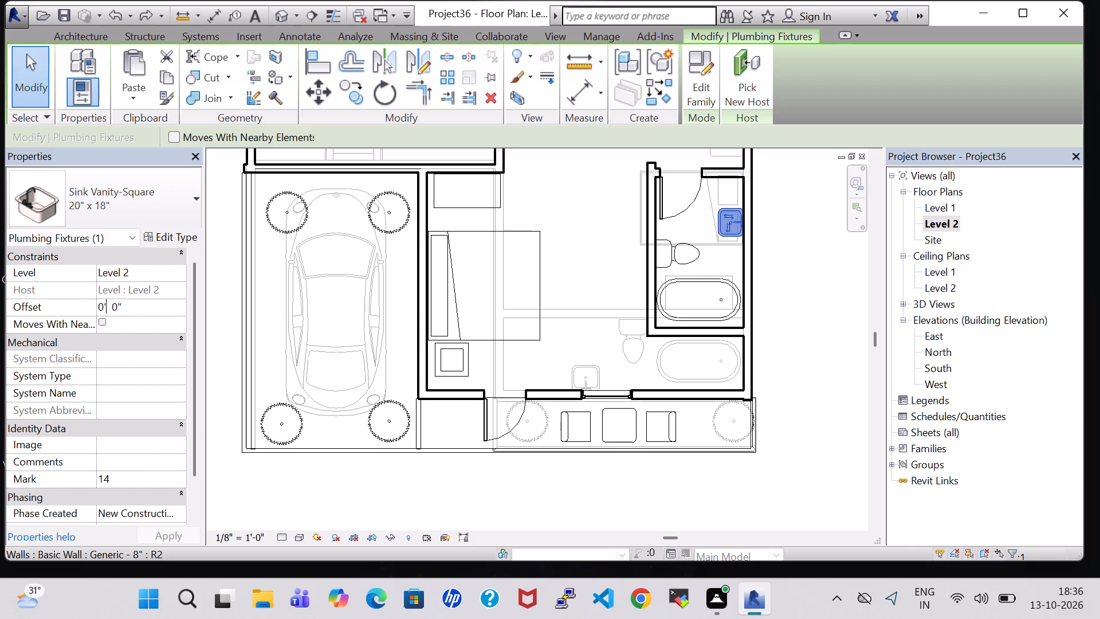
key(Left)
key(BackSpace)
key(1)
key(Return)
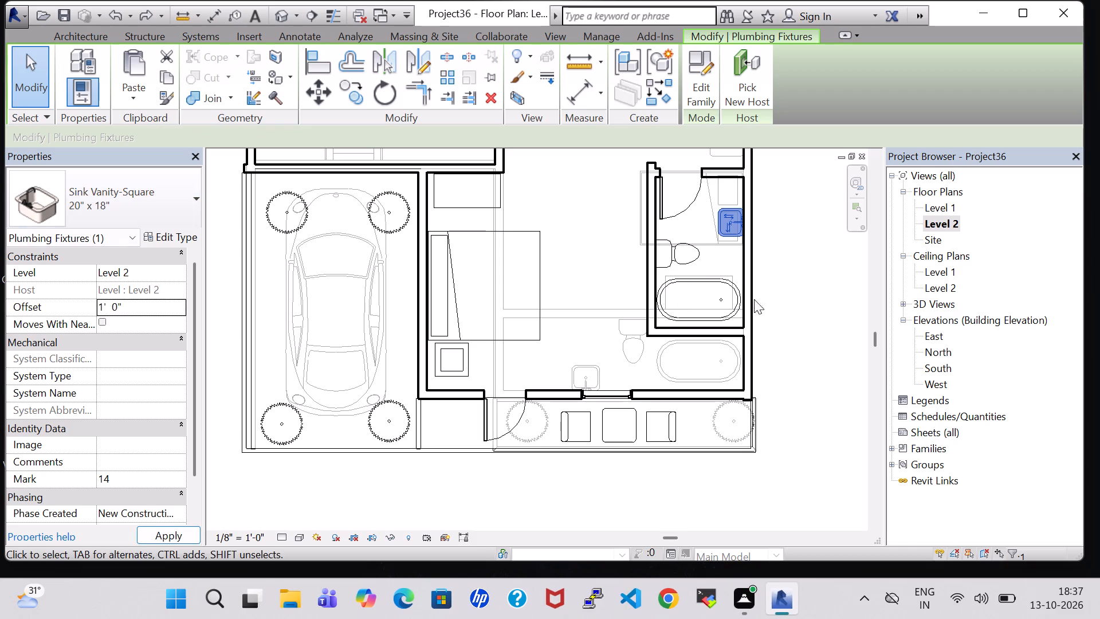
click(827, 322)
scroll(827, 322, down, 1)
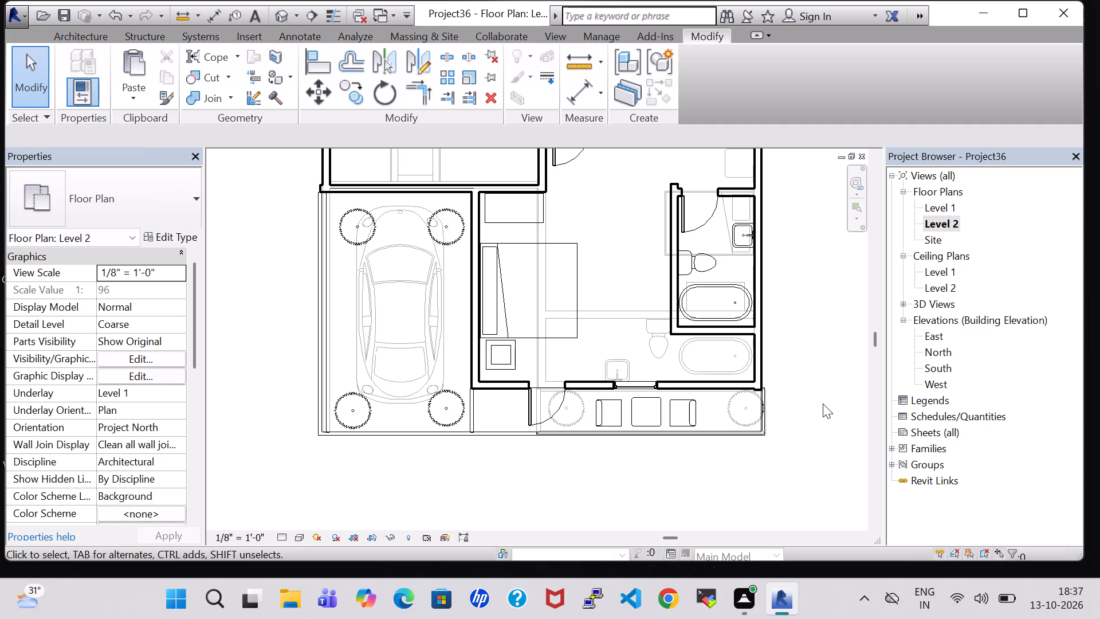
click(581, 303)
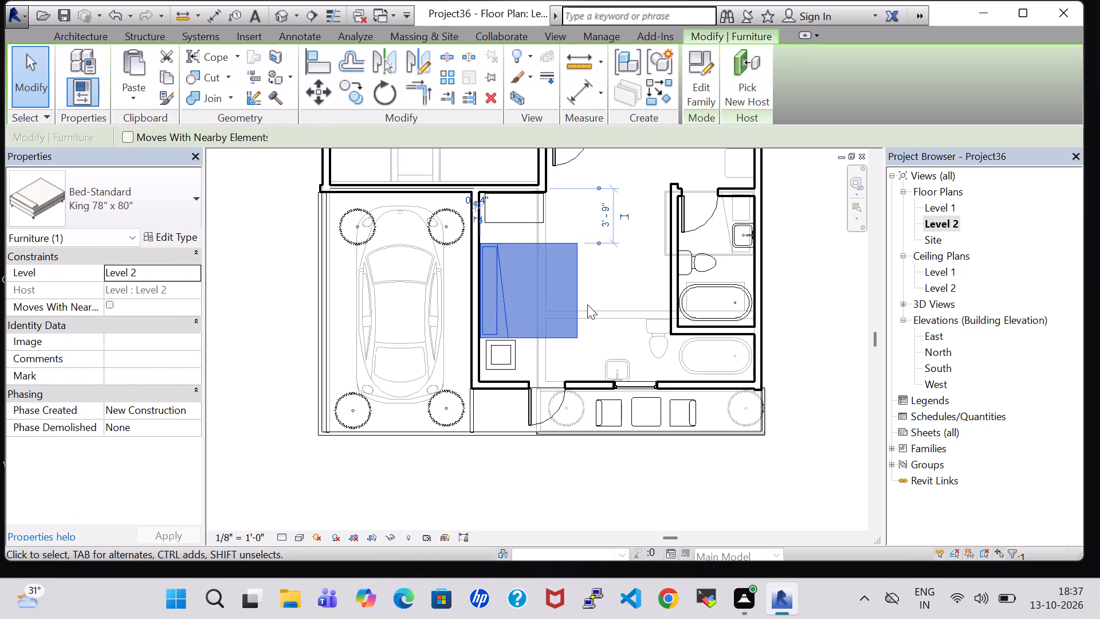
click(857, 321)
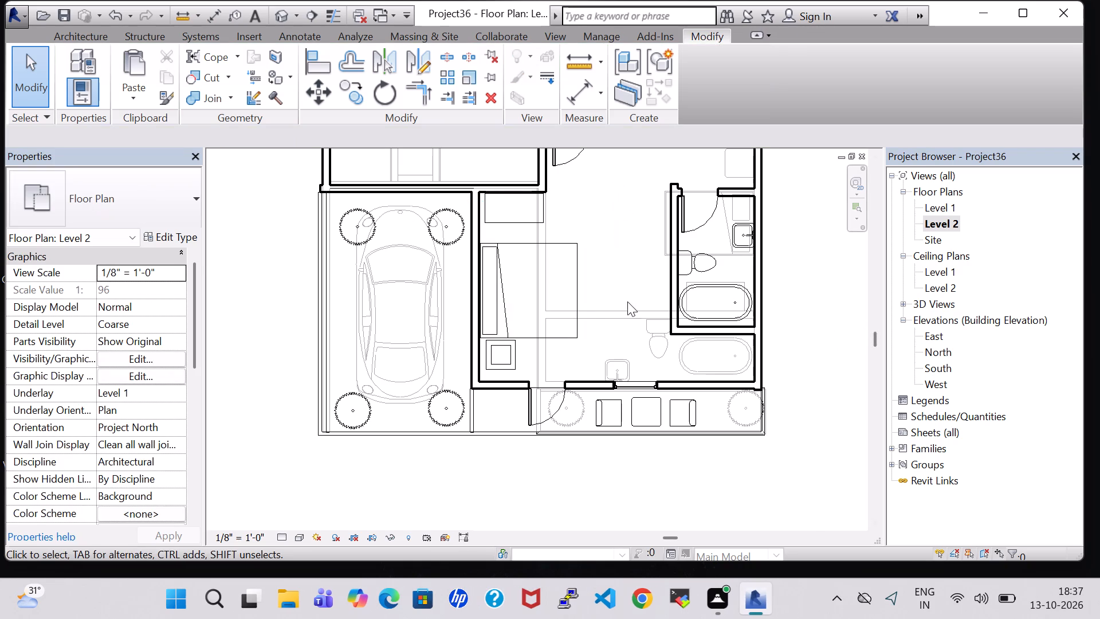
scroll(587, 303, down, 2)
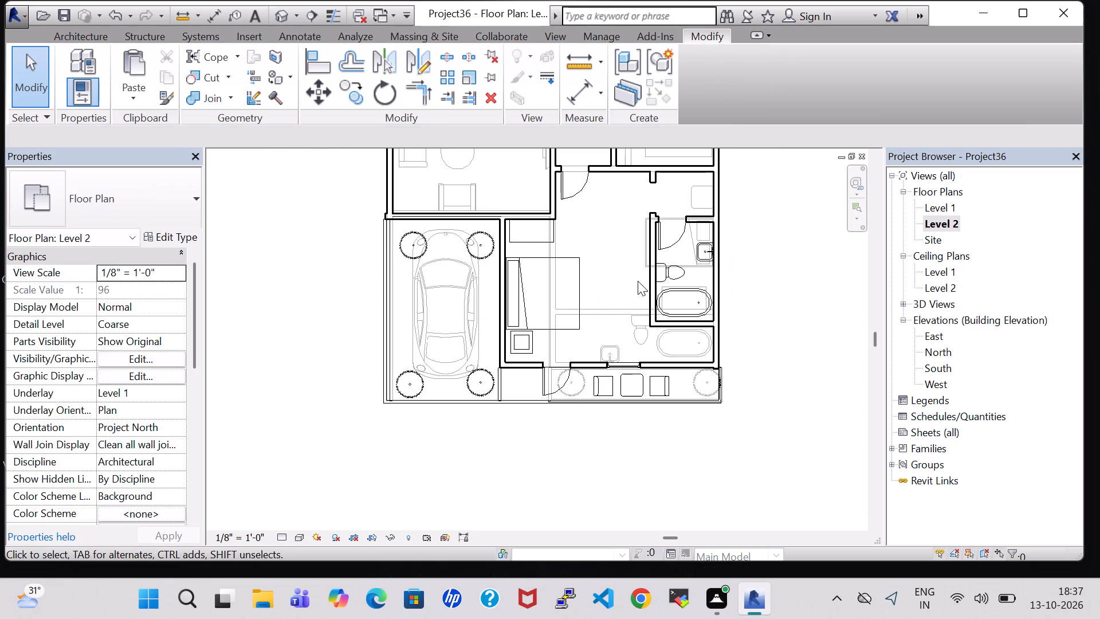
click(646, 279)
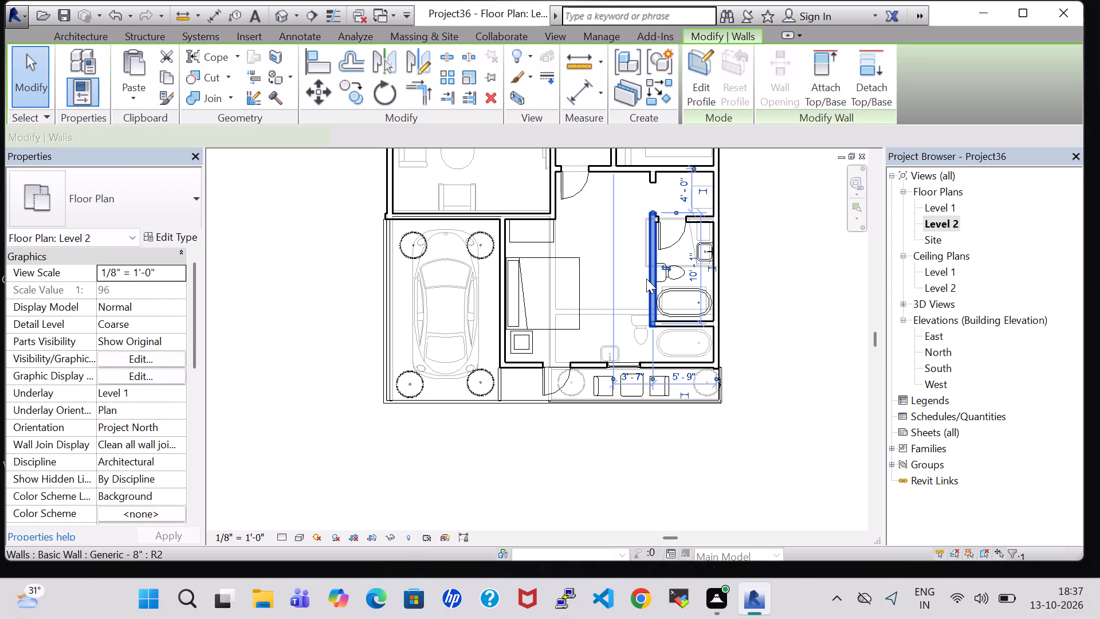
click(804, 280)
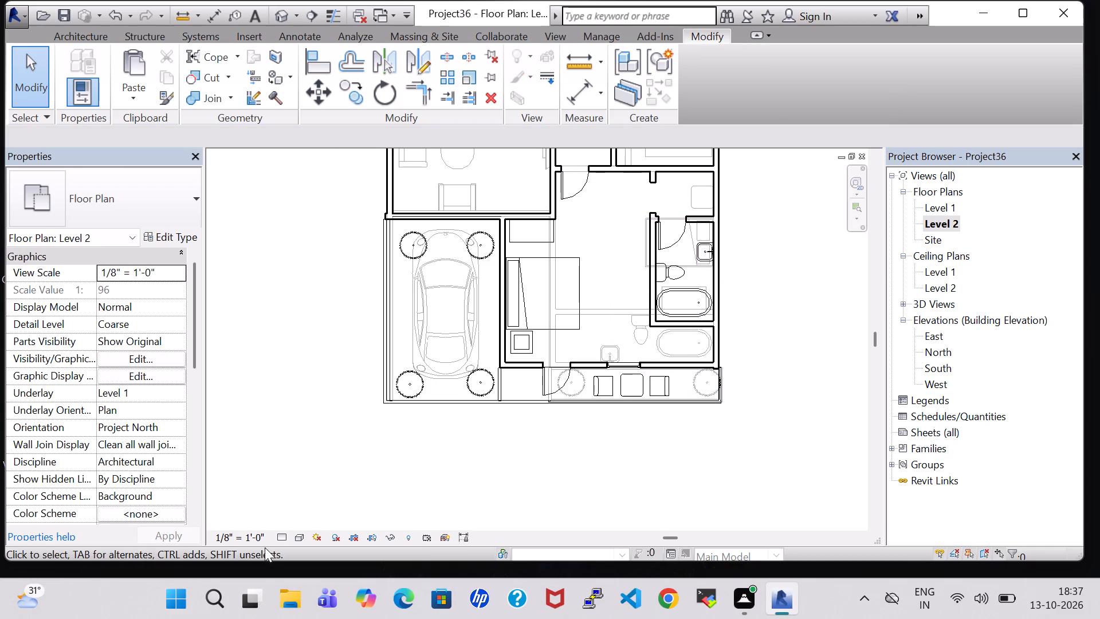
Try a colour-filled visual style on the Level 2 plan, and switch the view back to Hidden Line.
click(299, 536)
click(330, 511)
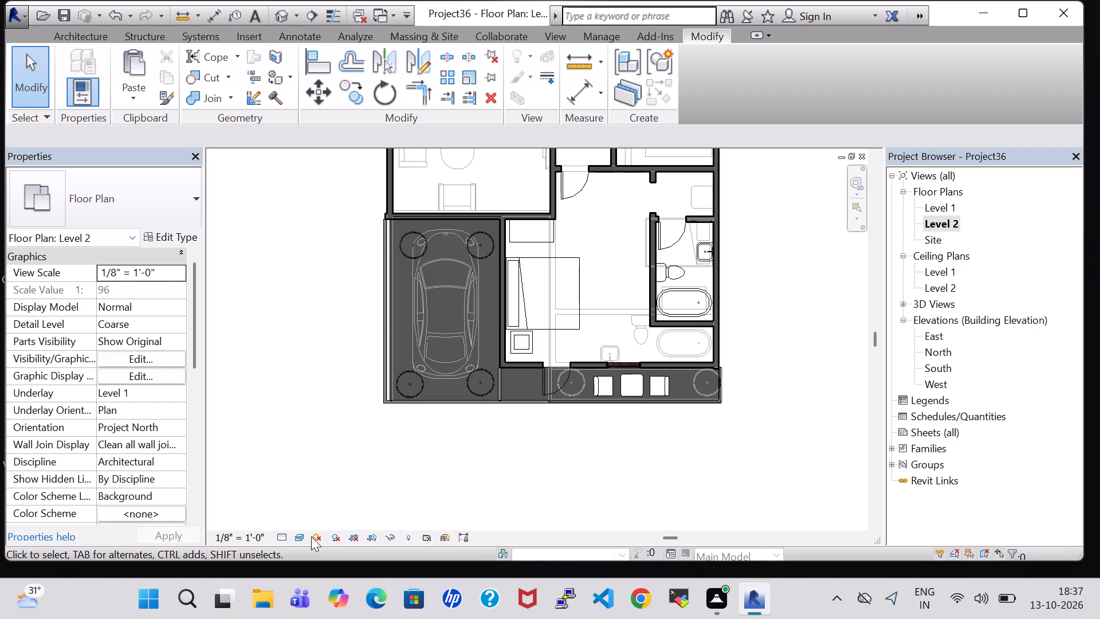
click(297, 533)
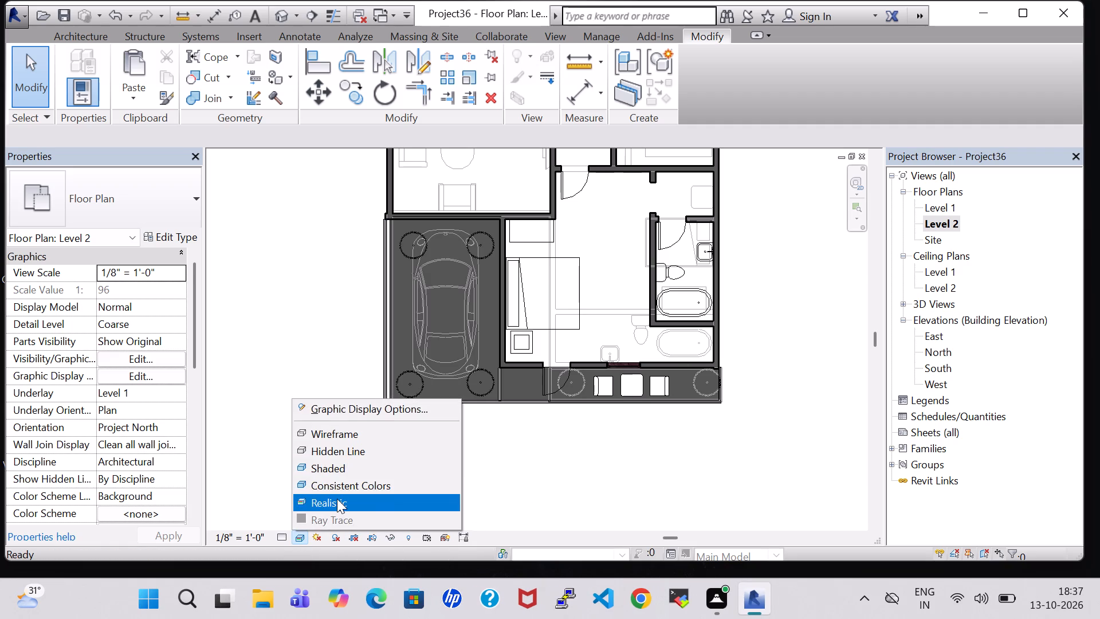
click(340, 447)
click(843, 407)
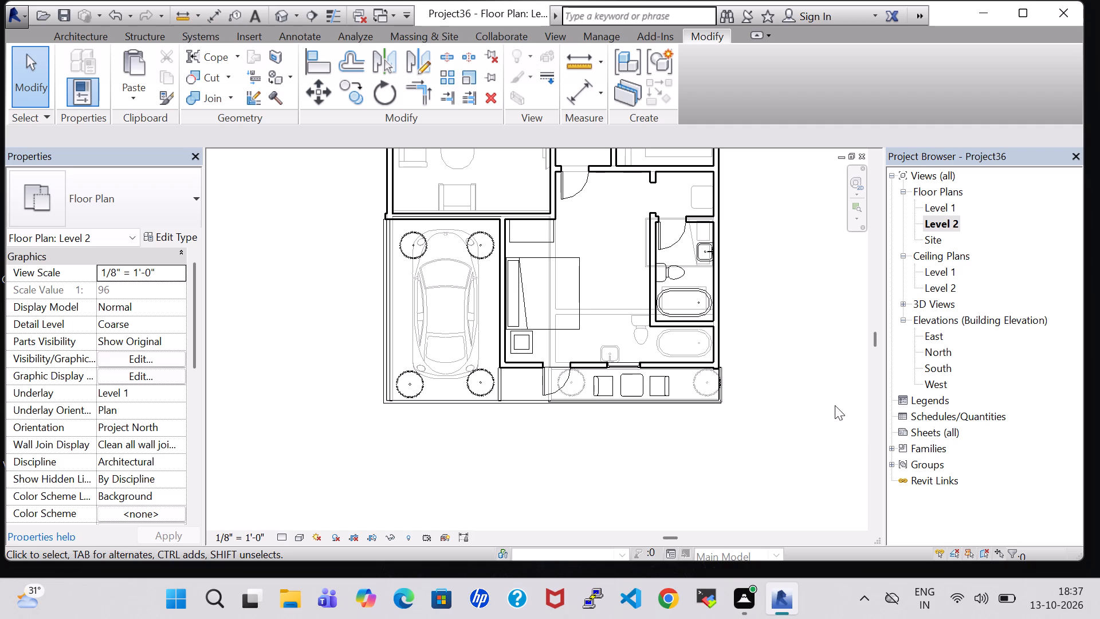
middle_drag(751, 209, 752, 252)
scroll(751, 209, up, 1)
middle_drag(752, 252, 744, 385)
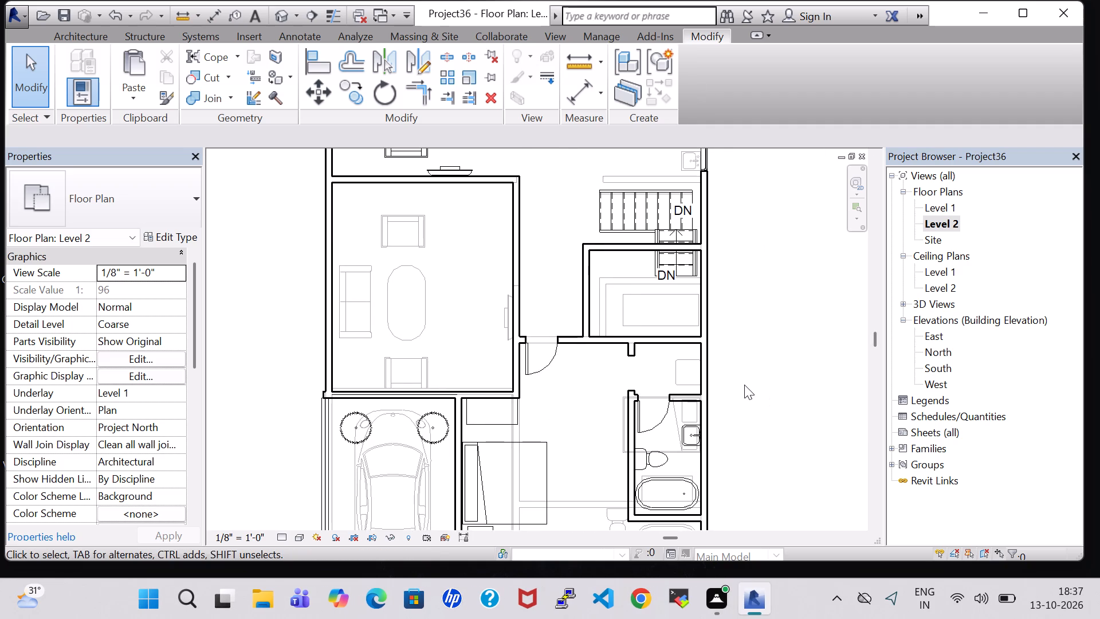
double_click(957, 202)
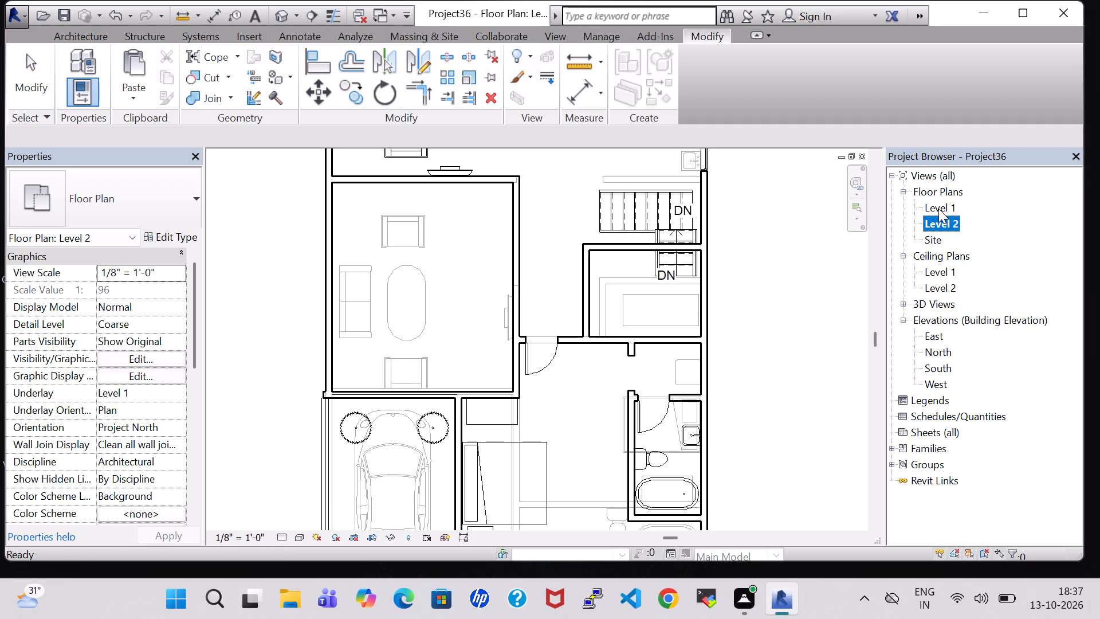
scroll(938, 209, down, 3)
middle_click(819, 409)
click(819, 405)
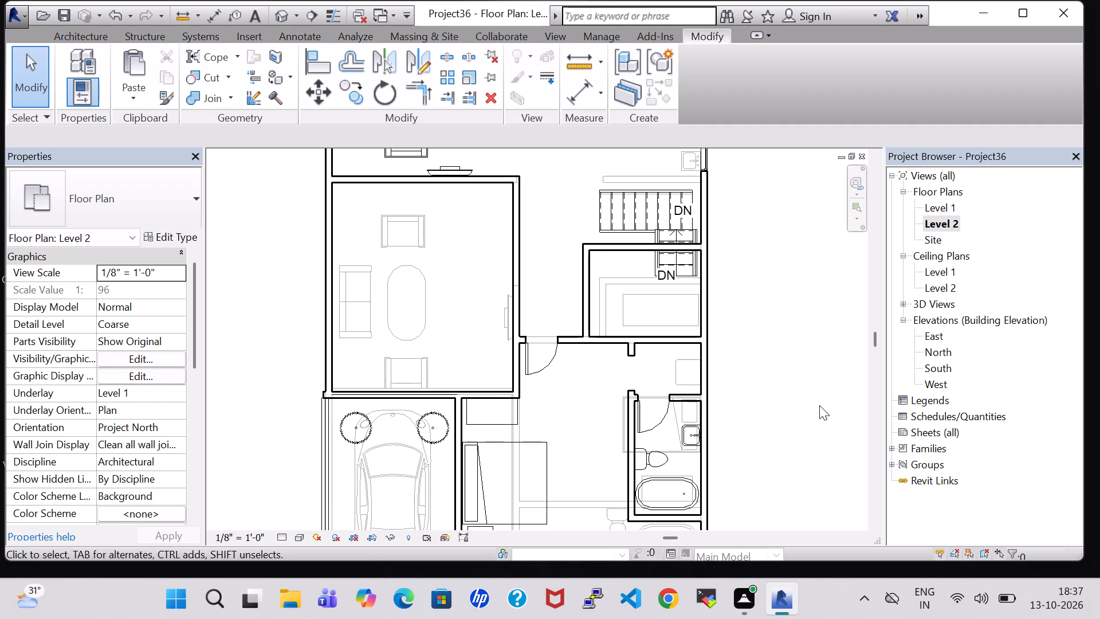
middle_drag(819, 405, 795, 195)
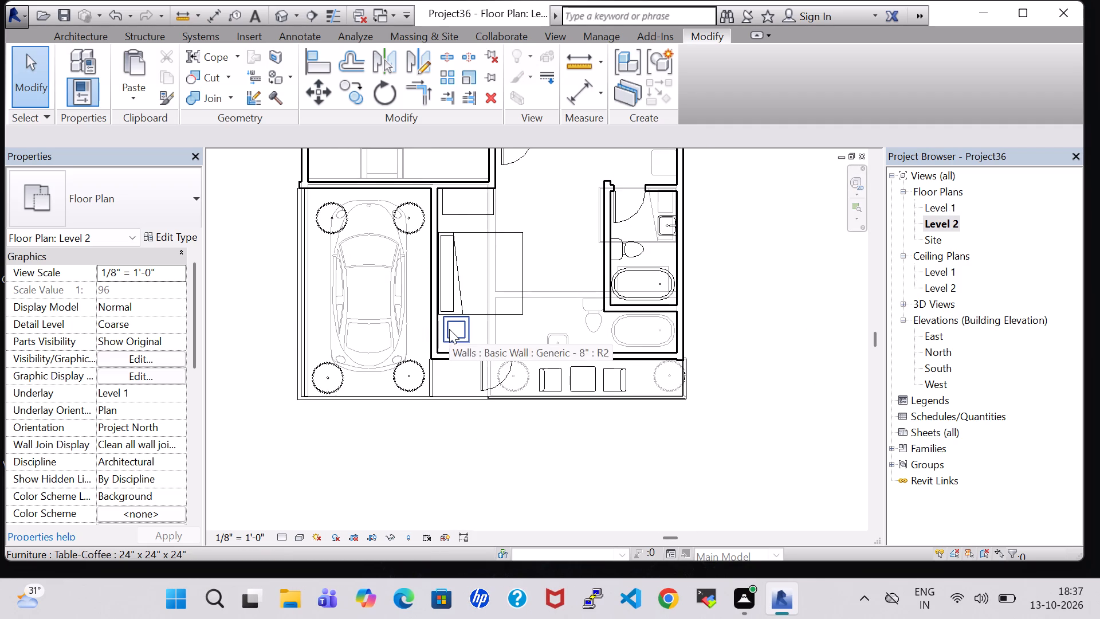
Create a similar Dresser 48" x 72" x 24" in the alcove behind the bathroom, in the corner against the exterior wall.
click(455, 217)
right_click(455, 217)
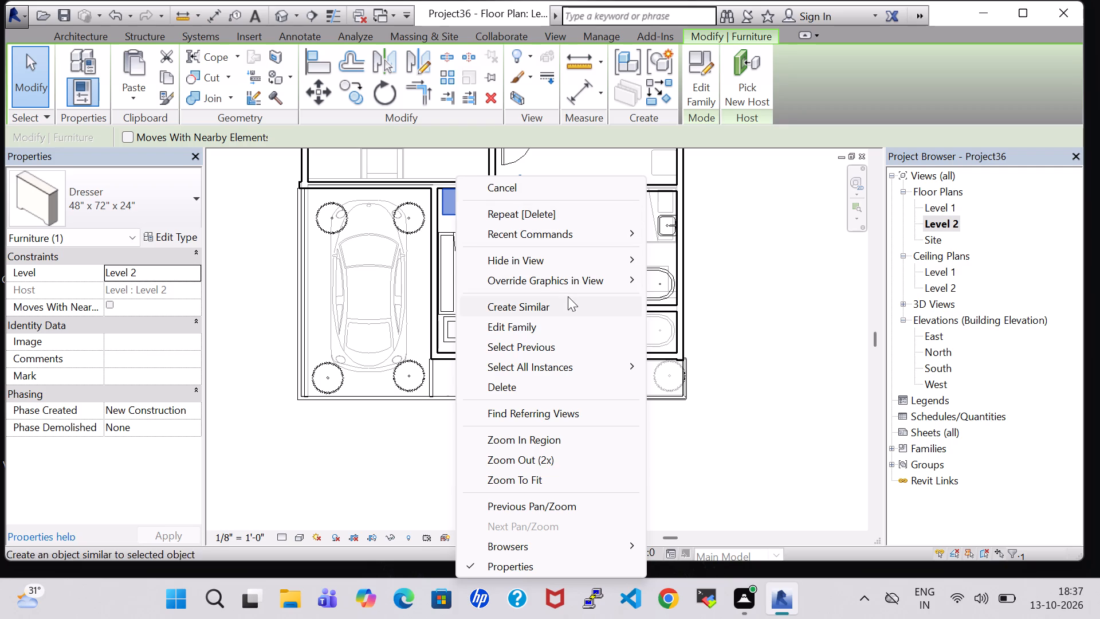
click(568, 297)
scroll(684, 258, up, 1)
middle_drag(684, 258, 706, 392)
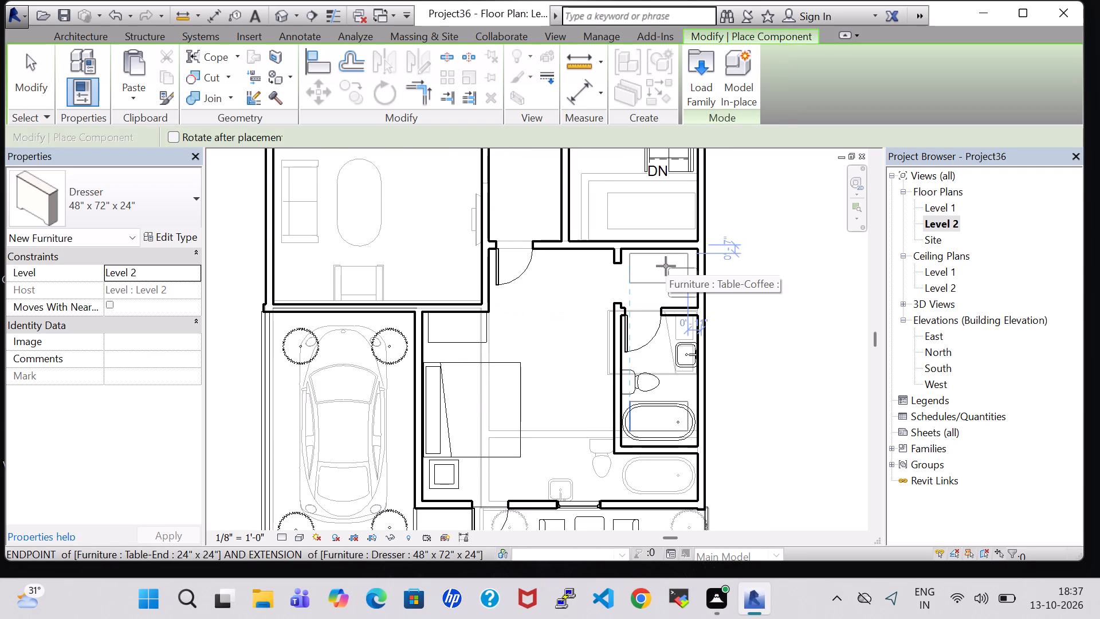
scroll(666, 264, up, 3)
click(666, 264)
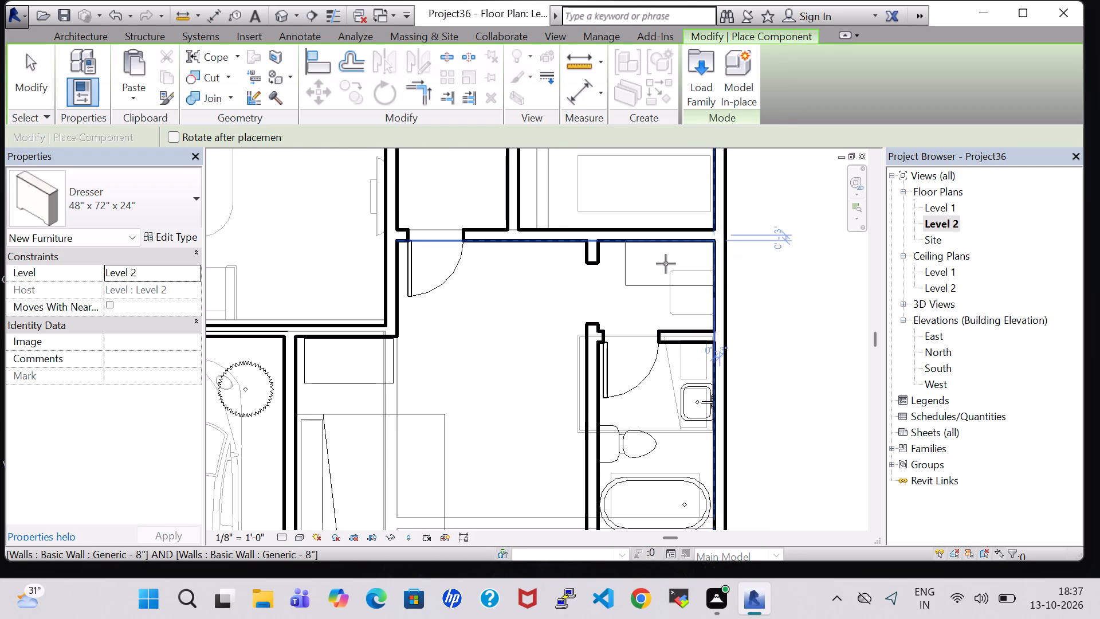
key(Escape)
key(Escape)
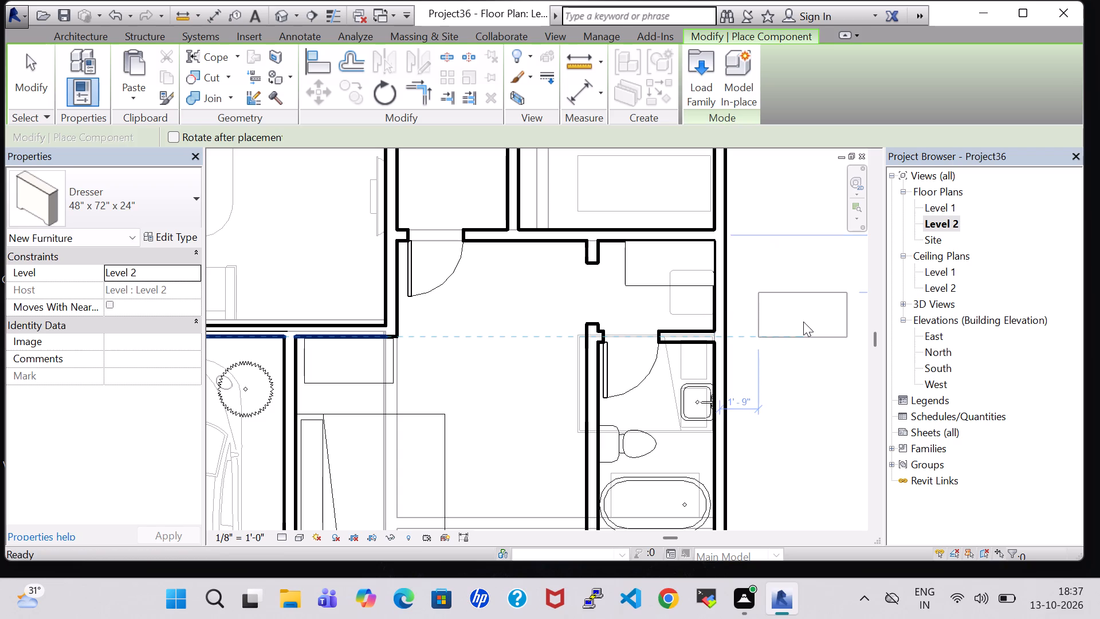
scroll(803, 322, down, 3)
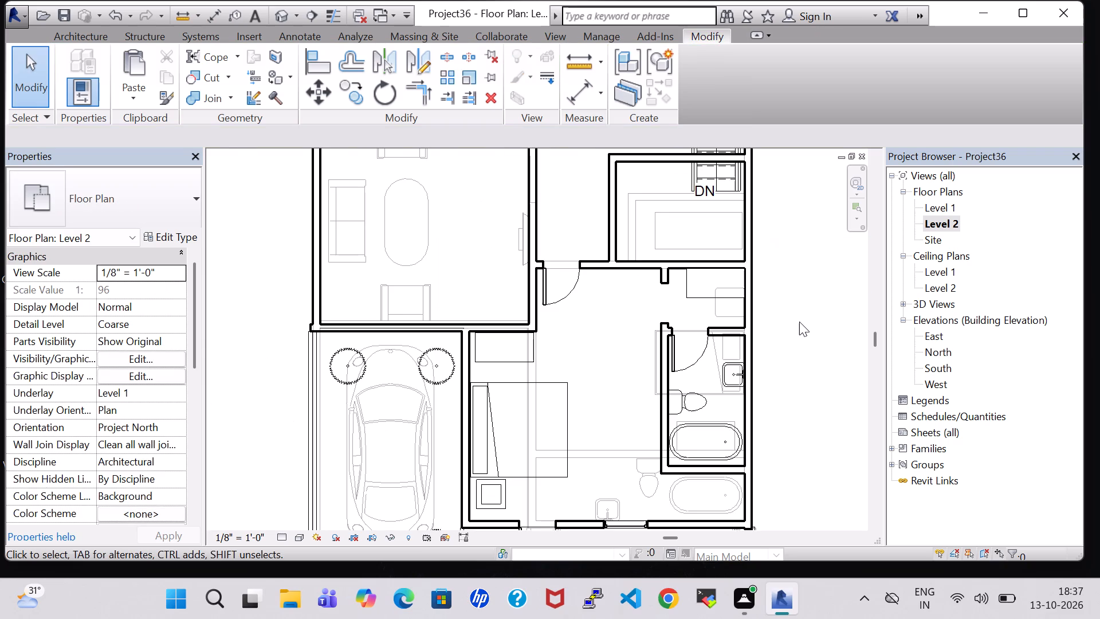
Create a similar Tub-Free Standing-3D 30" x 60" in the enclosed room next to the stairs, lengthwise along its exterior wall.
middle_drag(582, 362, 586, 260)
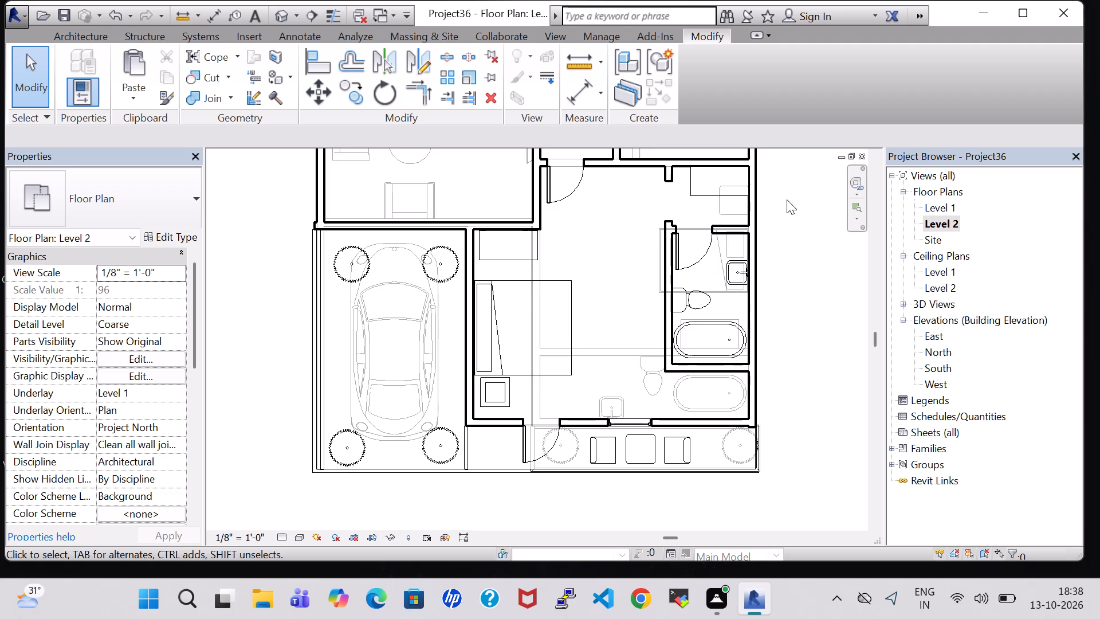
middle_drag(787, 199, 801, 347)
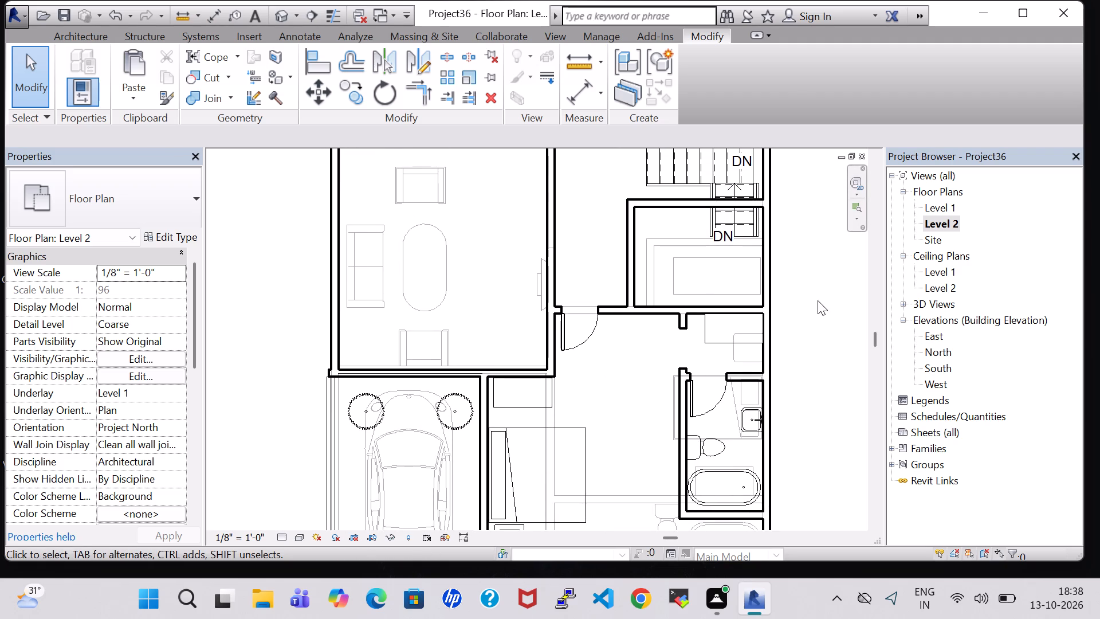
scroll(820, 310, down, 1)
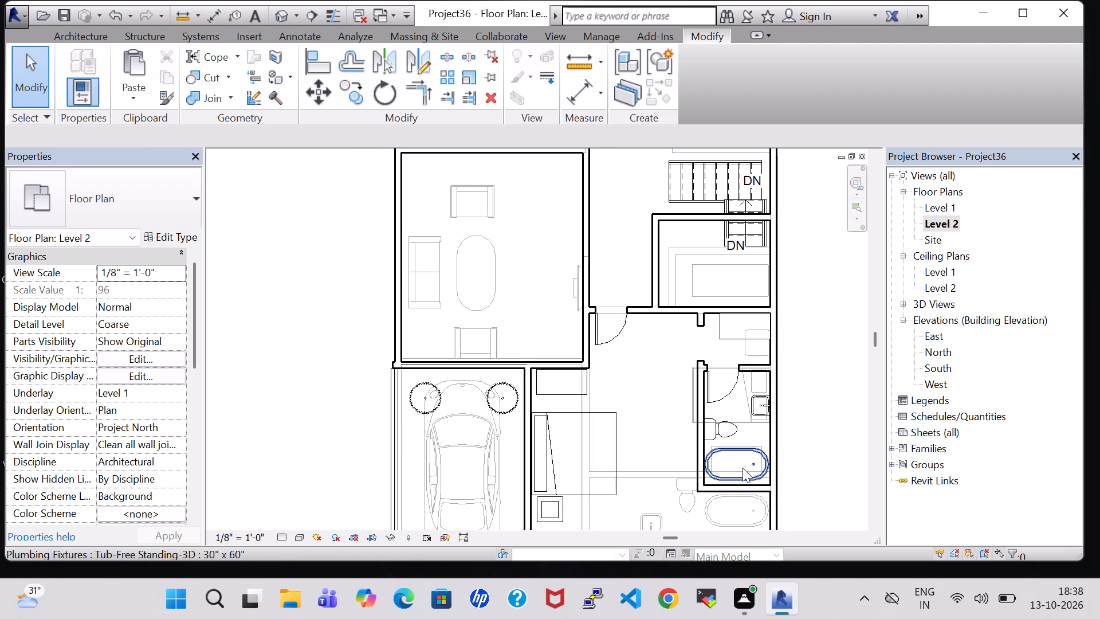
click(740, 467)
right_click(740, 467)
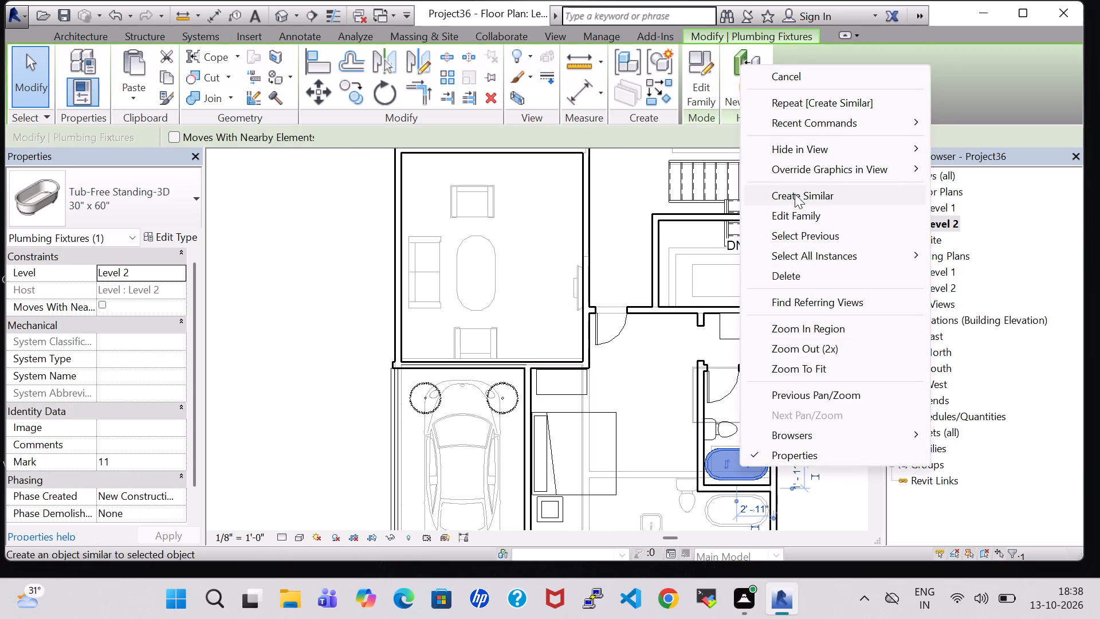
click(795, 193)
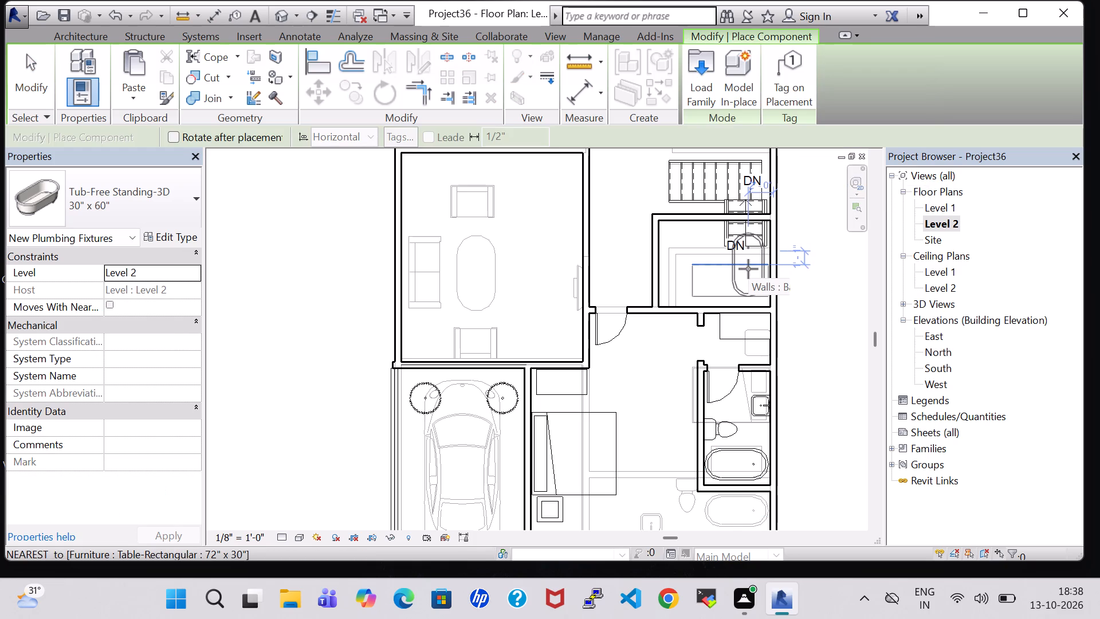
scroll(748, 269, up, 3)
click(753, 270)
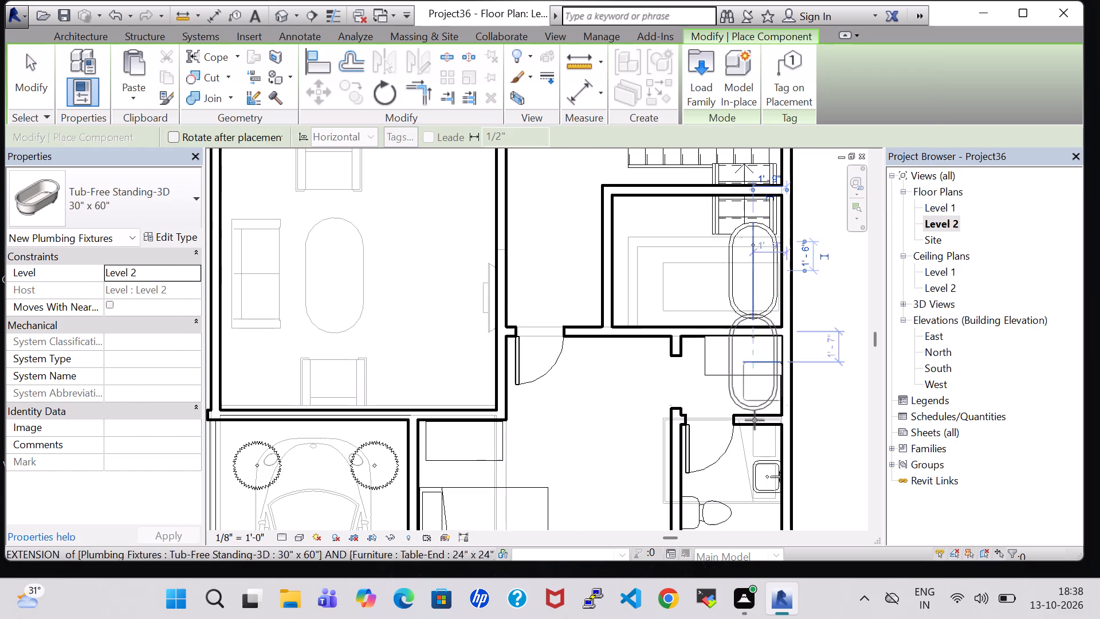
key(Escape)
key(Escape)
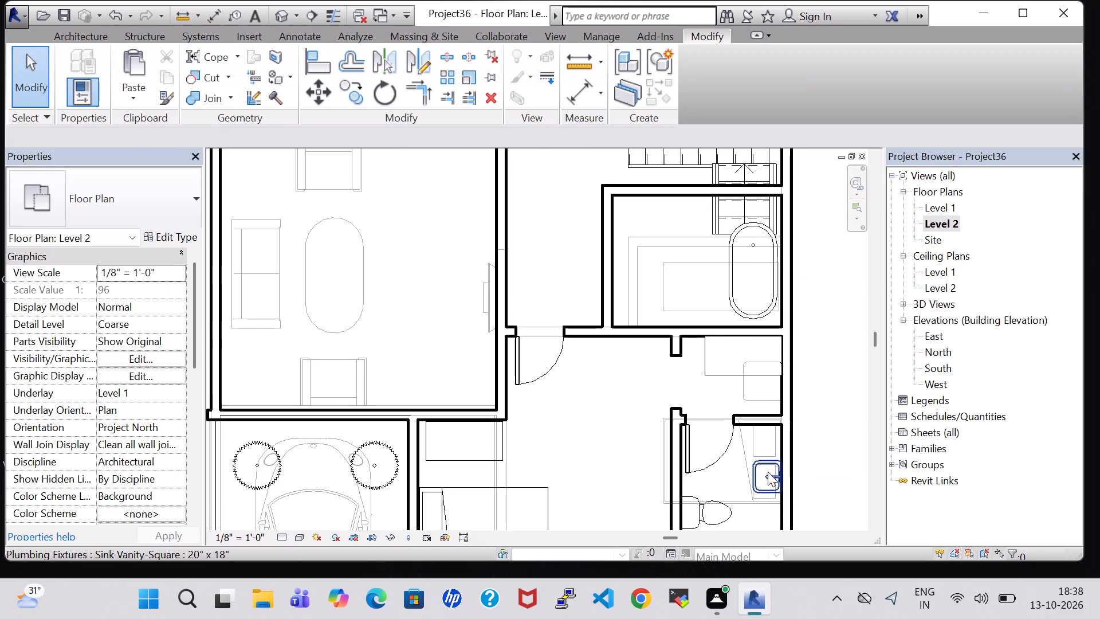
Create a similar Sink Vanity-Square 20" x 18" in the bathroom next to the stairs, against the stair-side wall in the corner opposite the tub.
click(768, 472)
right_click(768, 472)
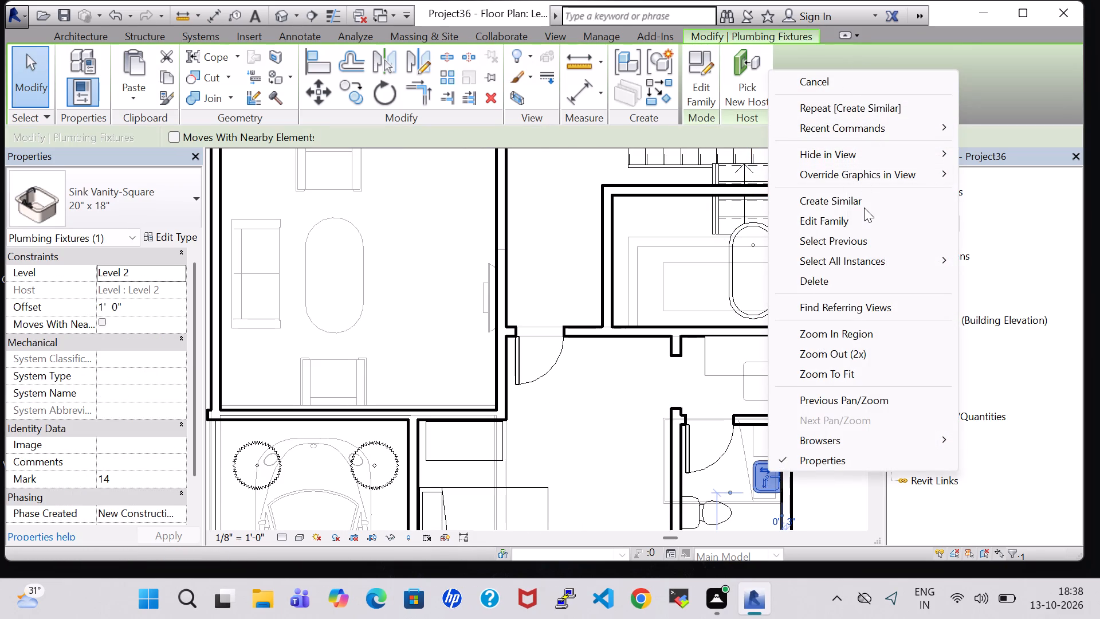
click(864, 207)
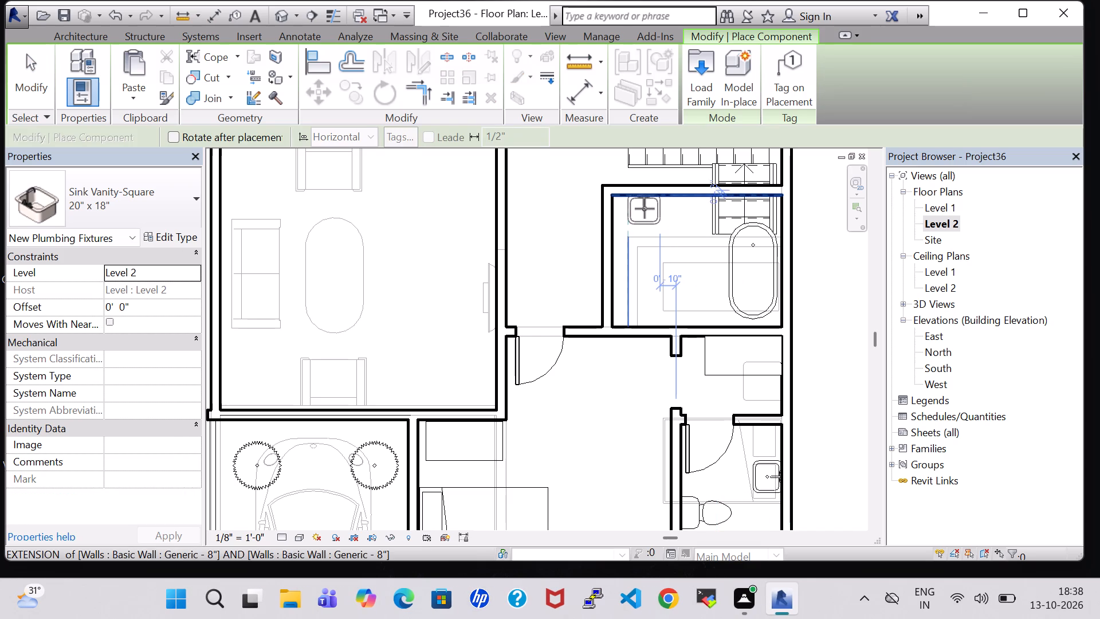
click(645, 209)
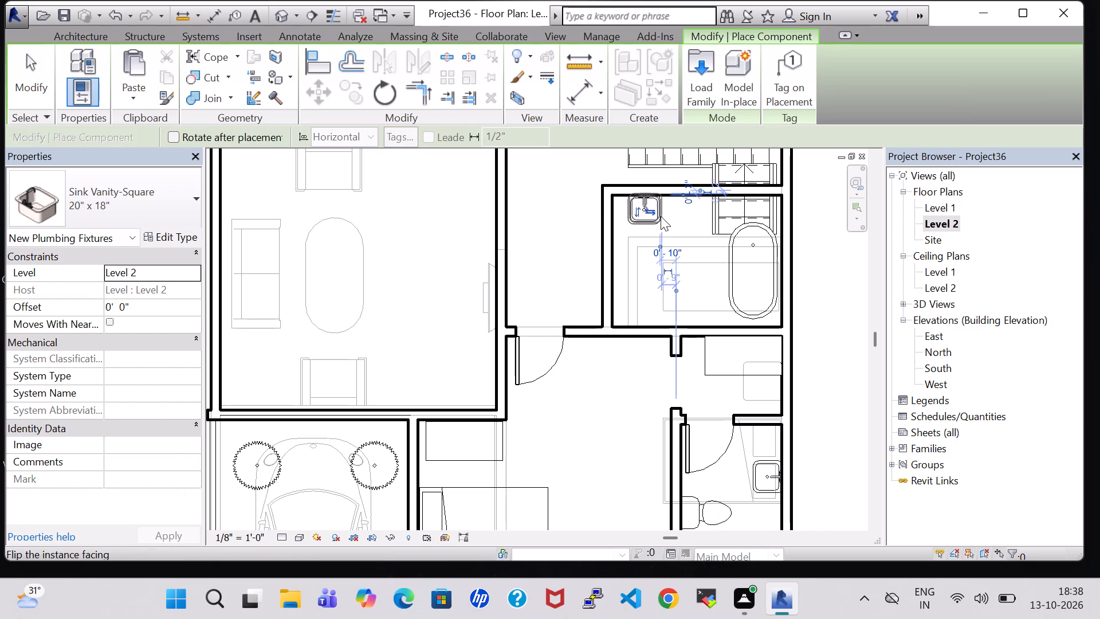
key(Escape)
key(Escape)
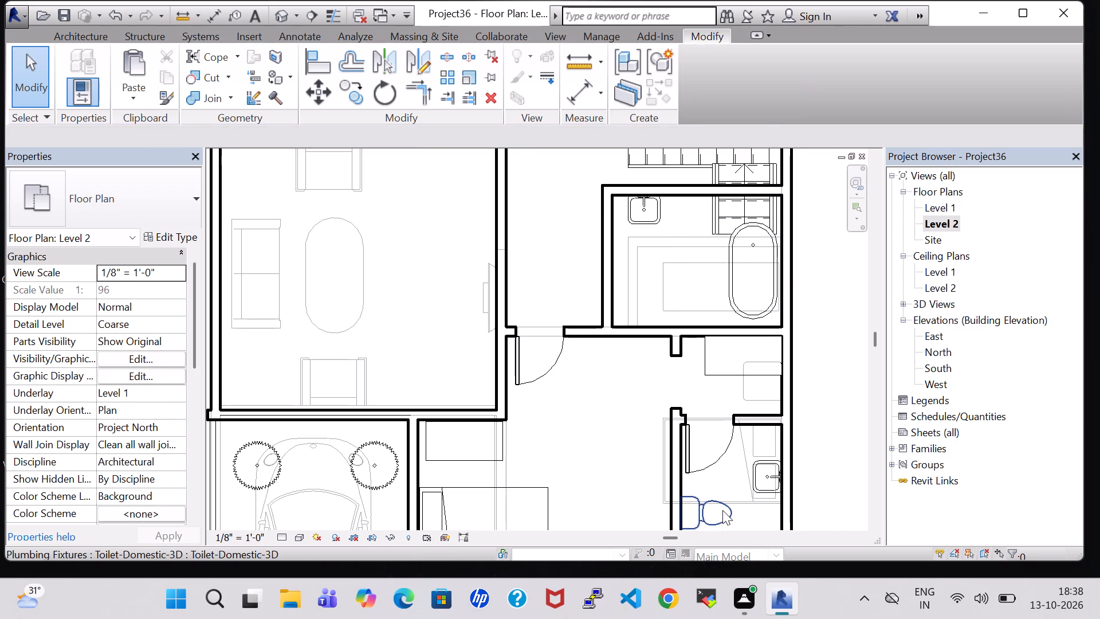
Create a similar Toilet-Domestic-3D against the same bathroom wall, between the new sink and the free-standing tub.
click(722, 510)
right_click(722, 510)
click(793, 245)
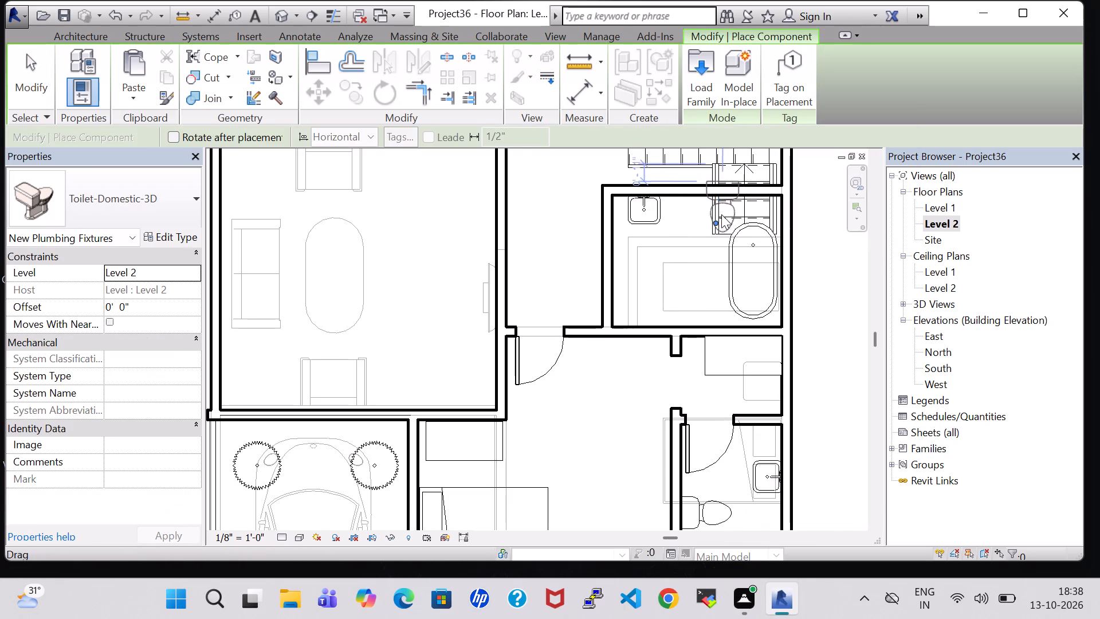
click(699, 229)
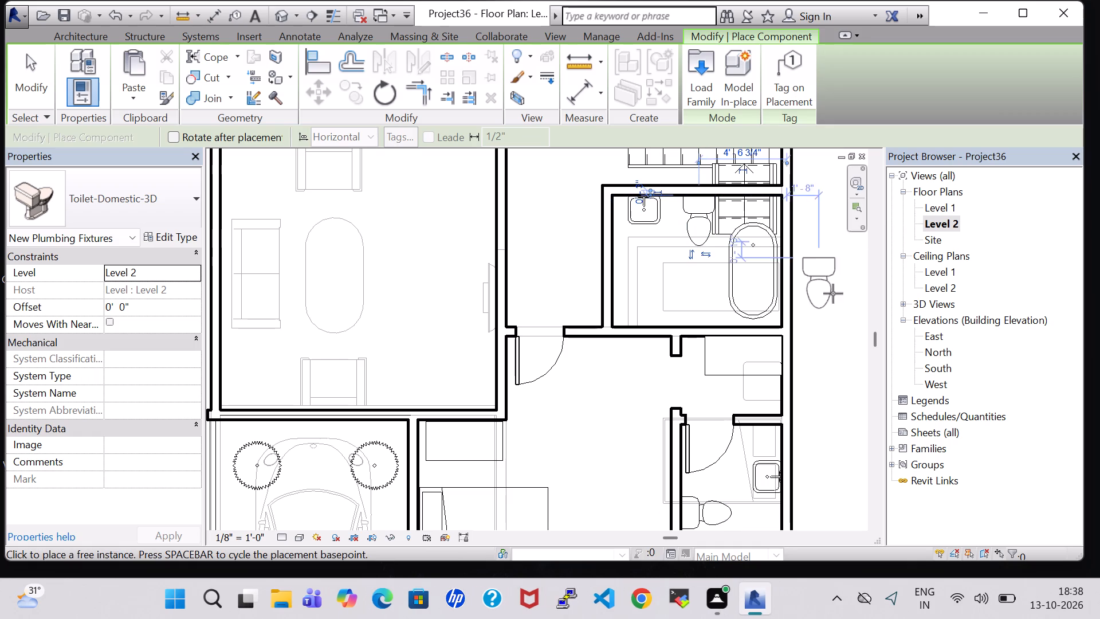
key(Escape)
key(Escape)
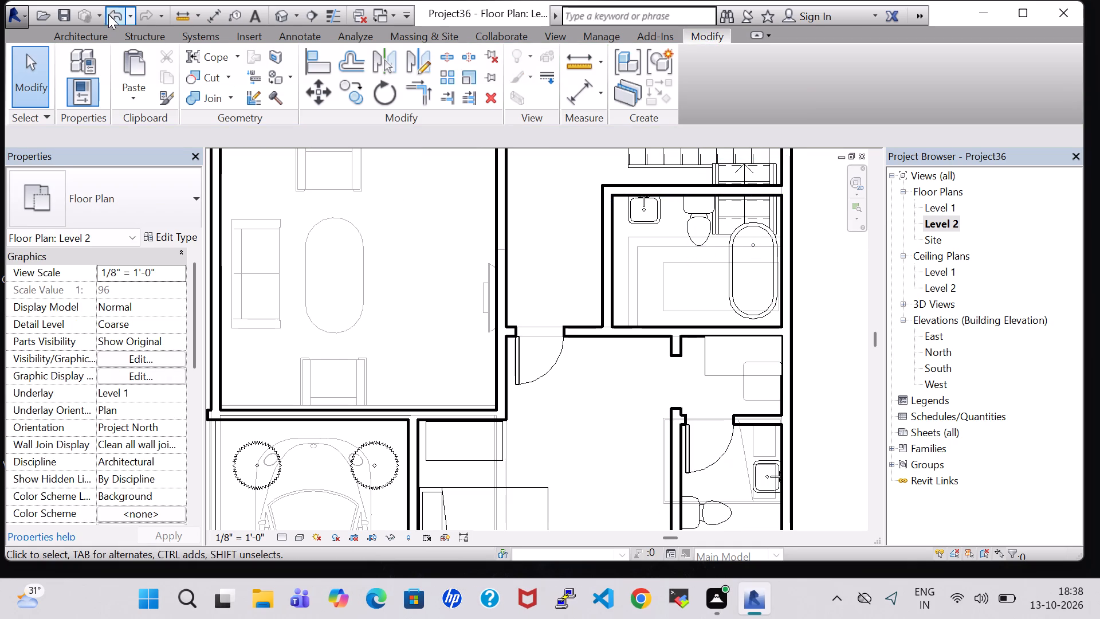
Place a Single-Flush 30" x 80" door in the hallway-side wall of the bathroom next to the stairs, swinging into the bathroom.
click(95, 30)
click(108, 64)
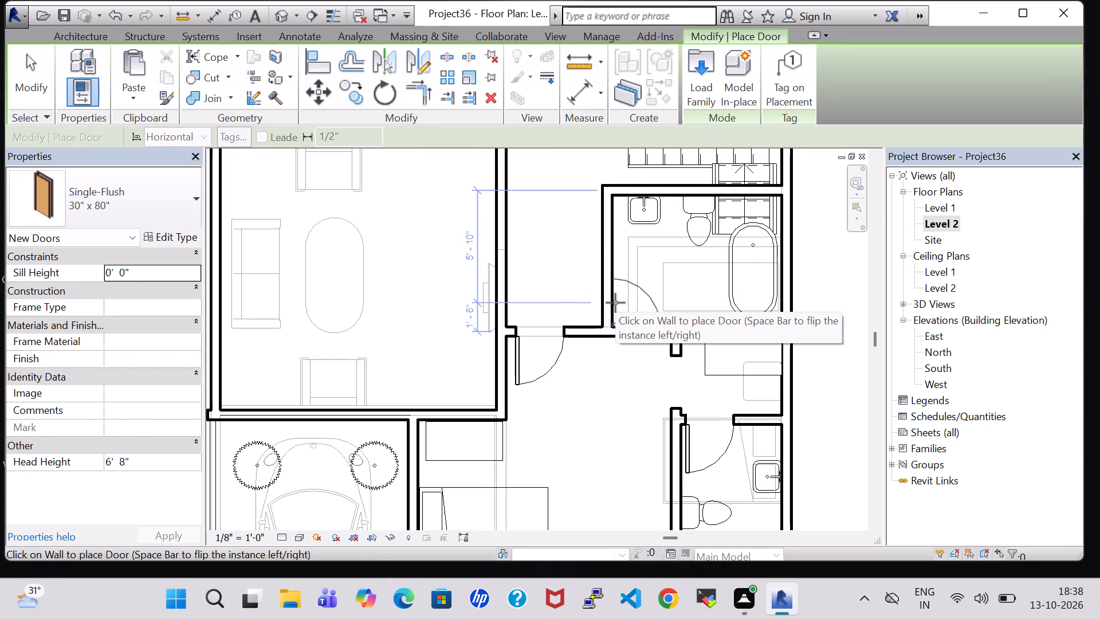
scroll(615, 303, up, 3)
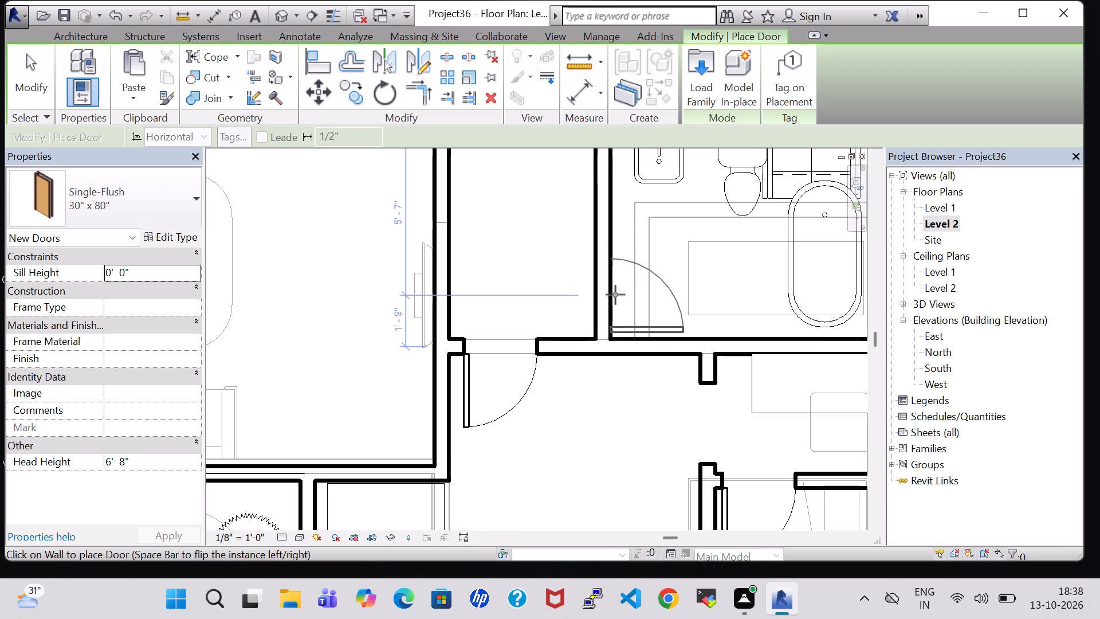
click(615, 295)
key(Escape)
key(Escape)
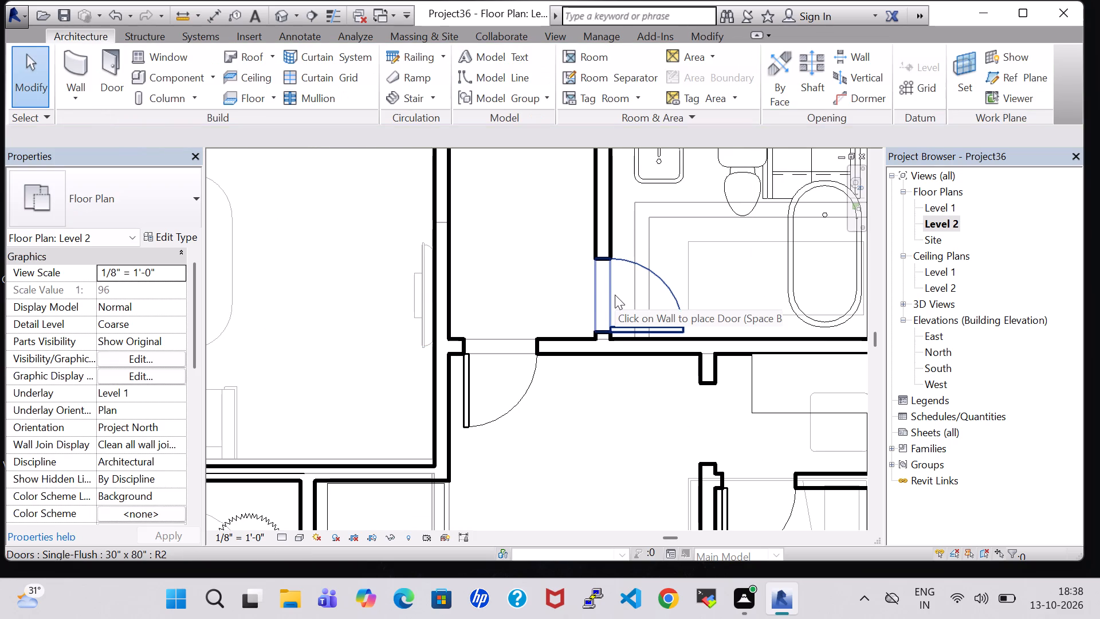
click(527, 181)
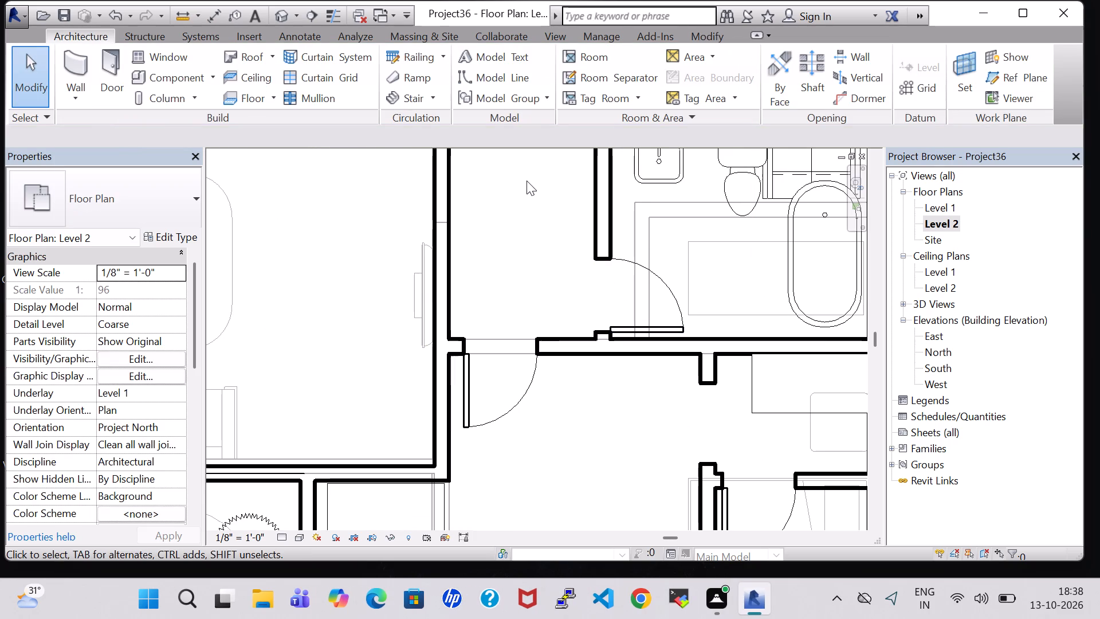
Open the large middle room to the hallway by splitting their shared wall with a 0' 1" gap at two points and deleting the segment between.
scroll(527, 181, down, 3)
click(793, 256)
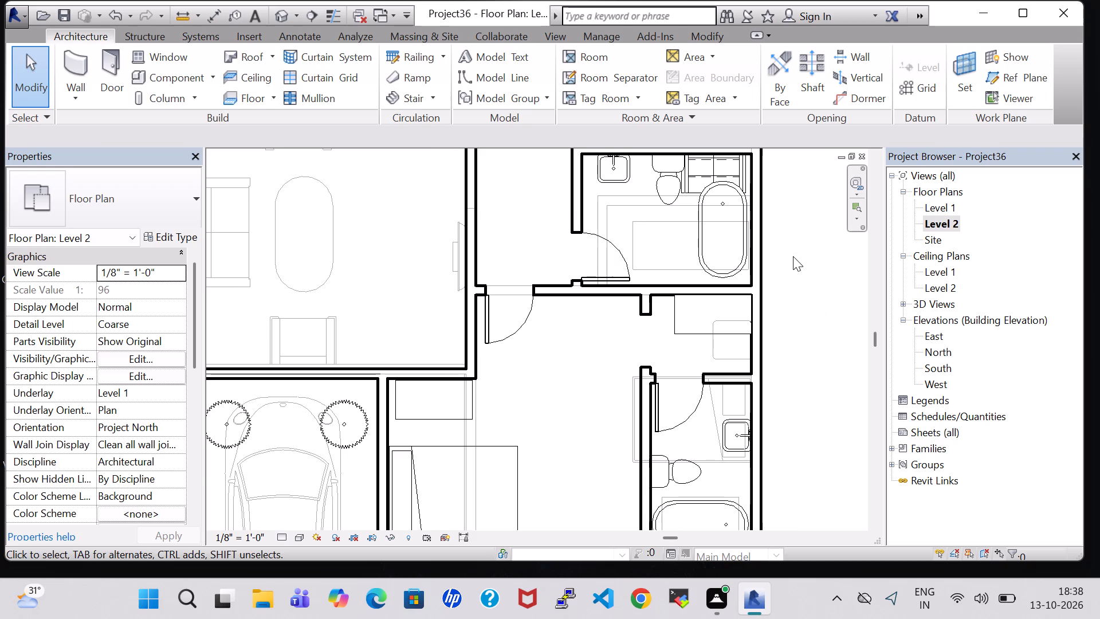
middle_drag(793, 256, 793, 264)
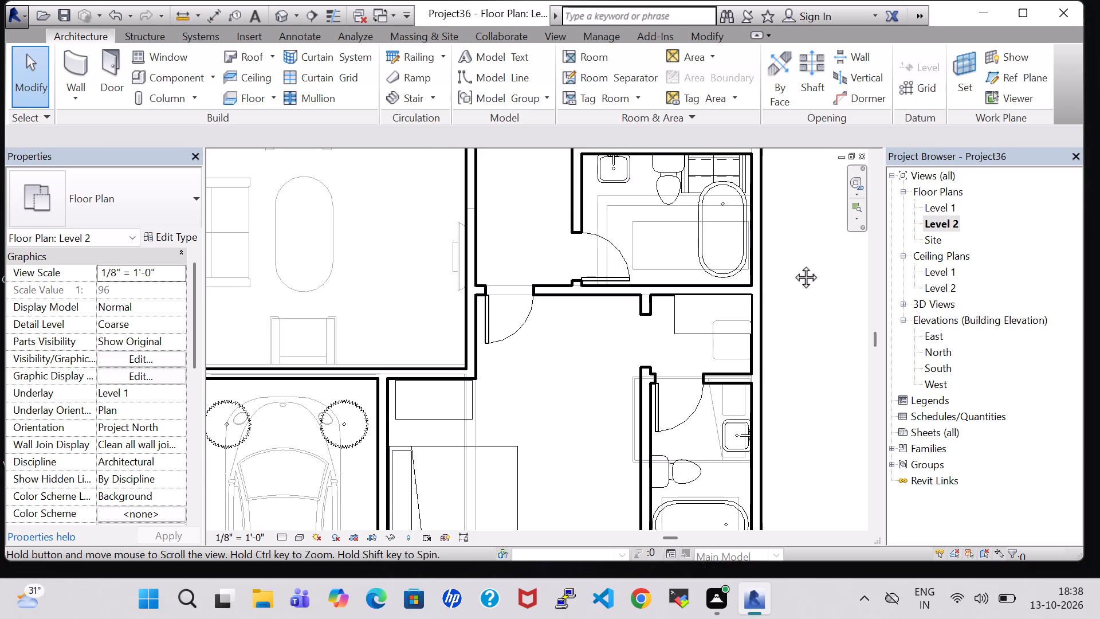
middle_drag(793, 264, 791, 315)
scroll(791, 315, down, 1)
middle_drag(791, 315, 775, 444)
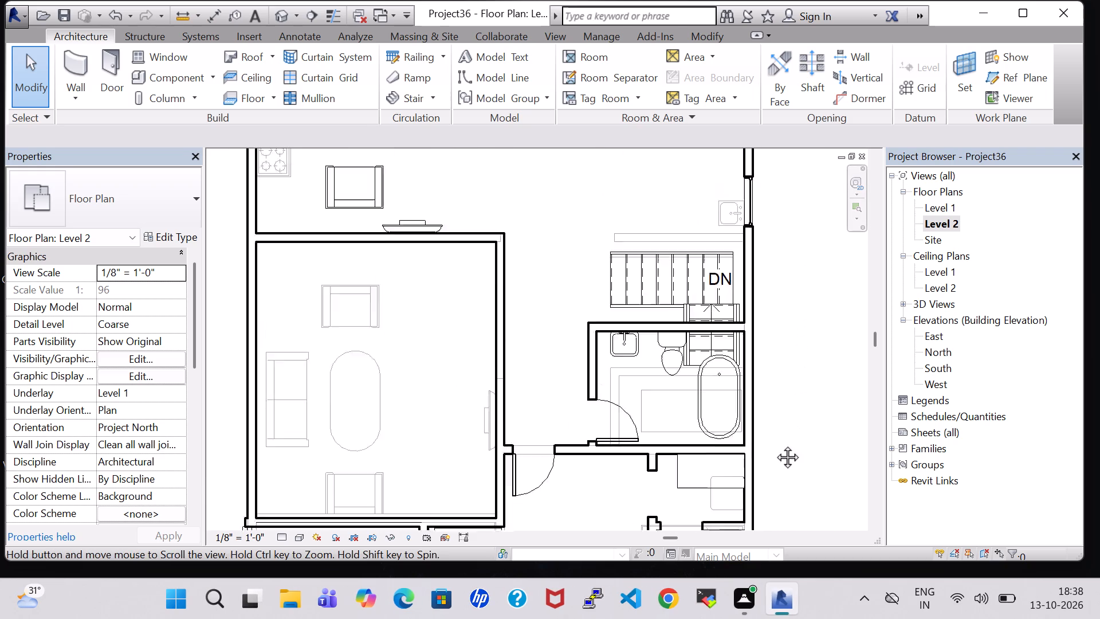
middle_drag(775, 444, 768, 487)
scroll(767, 478, down, 1)
middle_drag(767, 478, 775, 331)
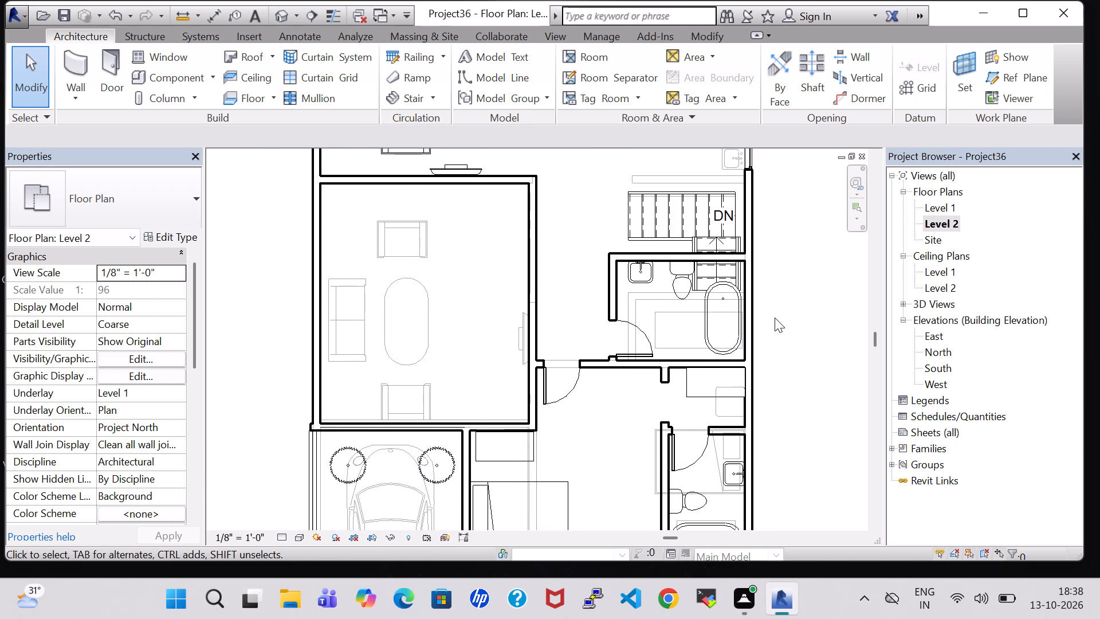
scroll(574, 277, down, 3)
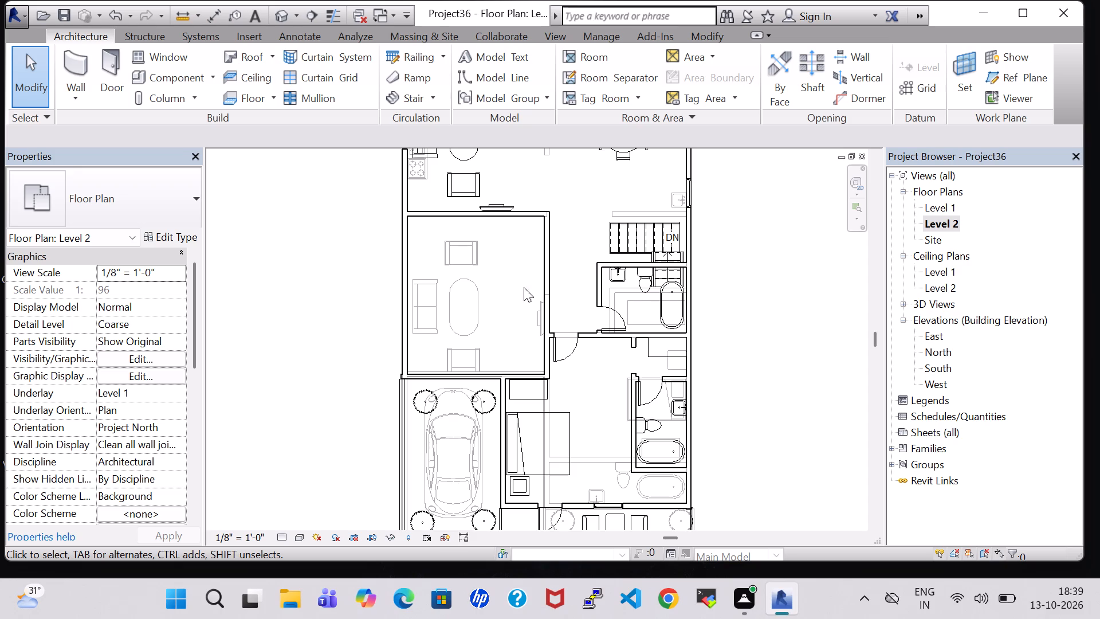
click(700, 38)
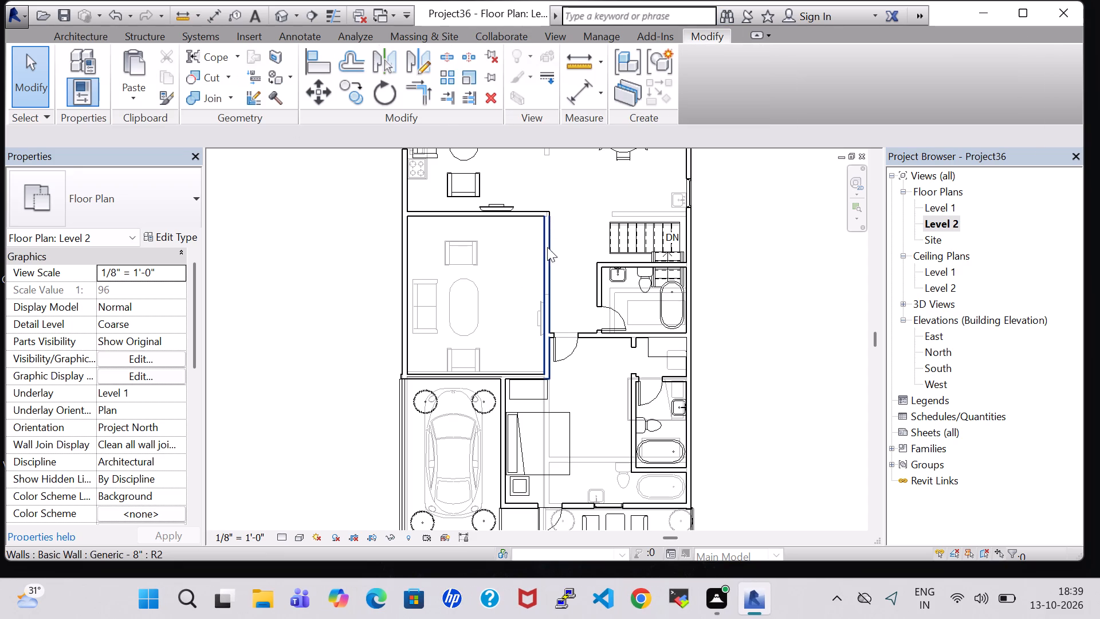
click(476, 61)
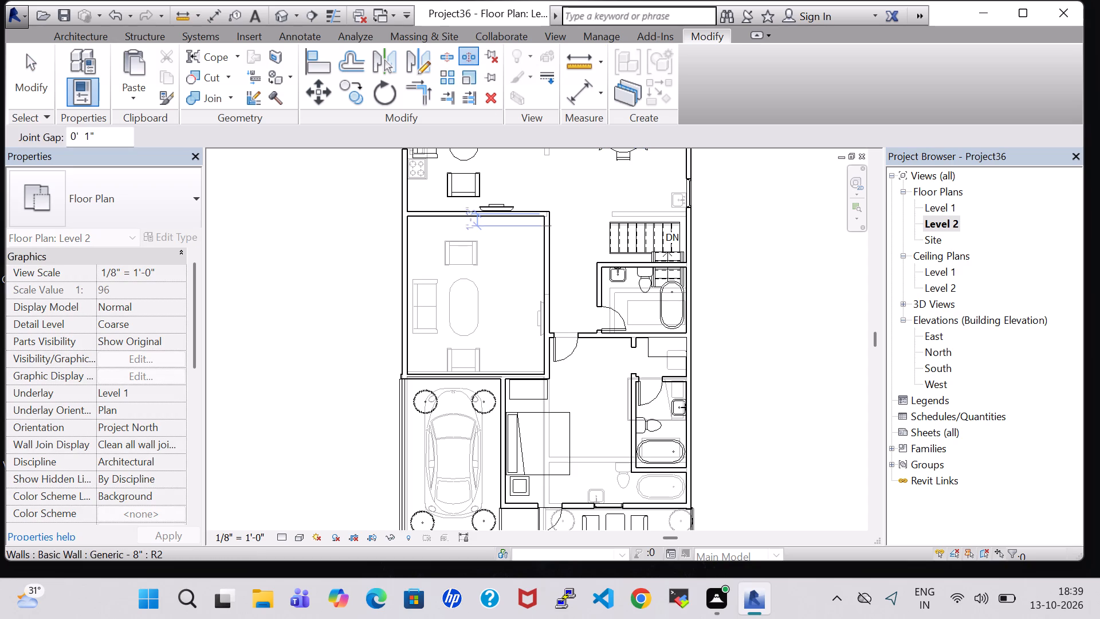
click(547, 246)
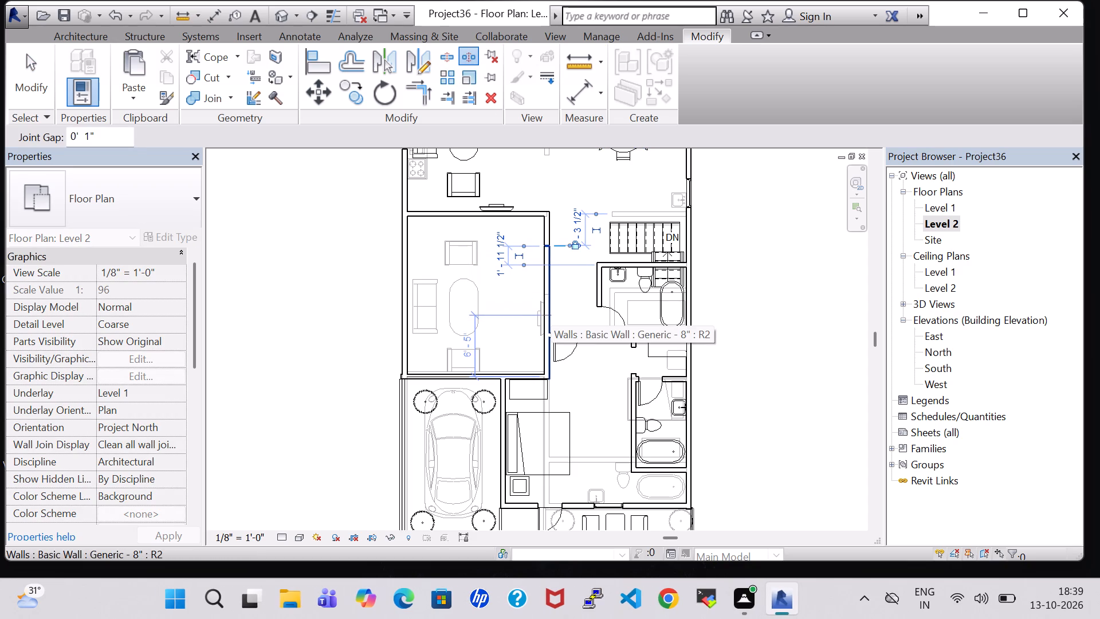
click(551, 327)
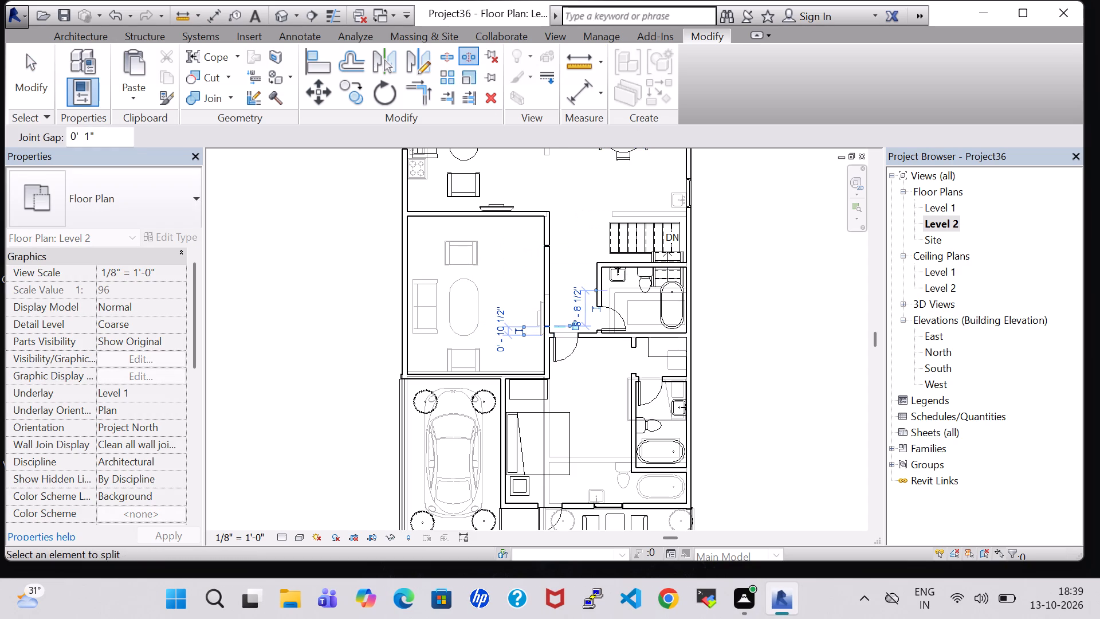
key(Escape)
key(Escape)
click(553, 273)
key(Delete)
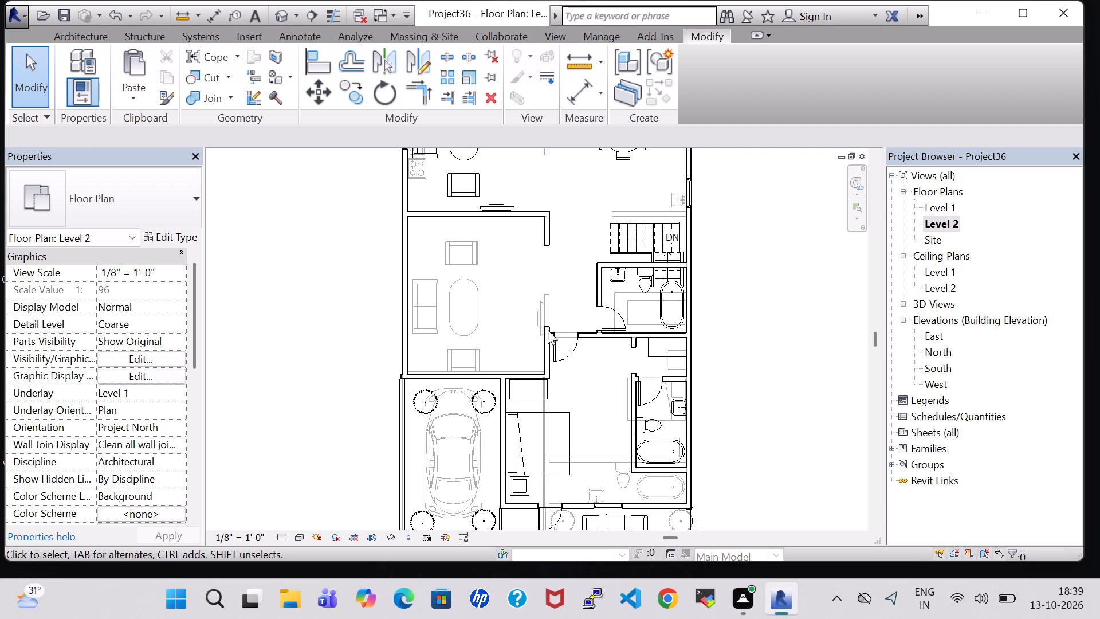
Create four similar Chair-Task chairs from the terrace set in the large middle room, arranged around a central spot.
scroll(558, 335, down, 1)
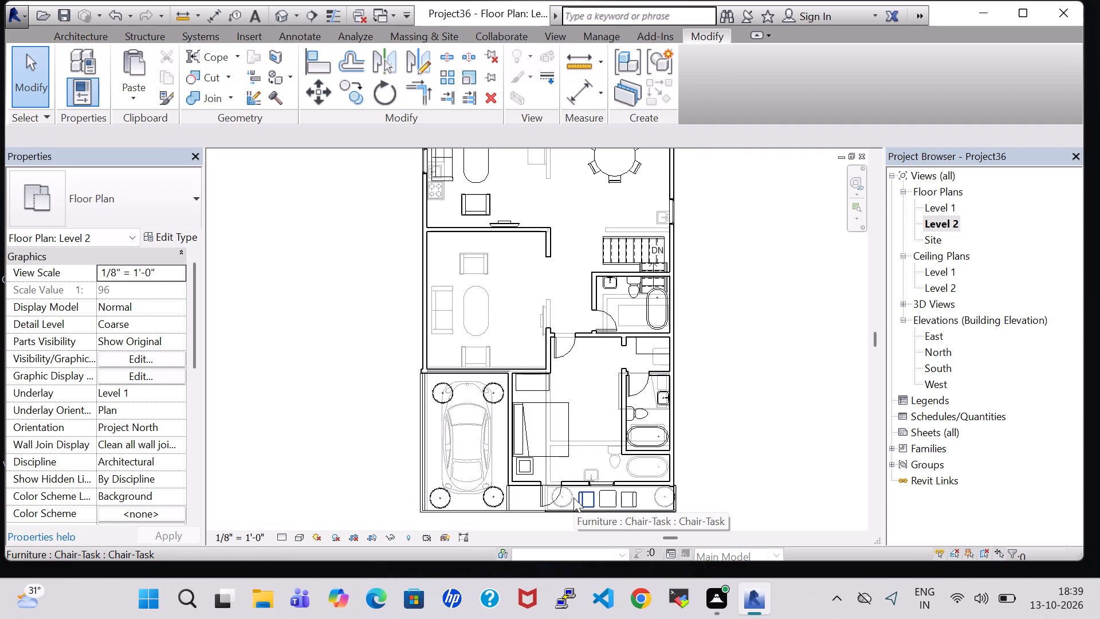
scroll(573, 497, up, 3)
shift+click(586, 500)
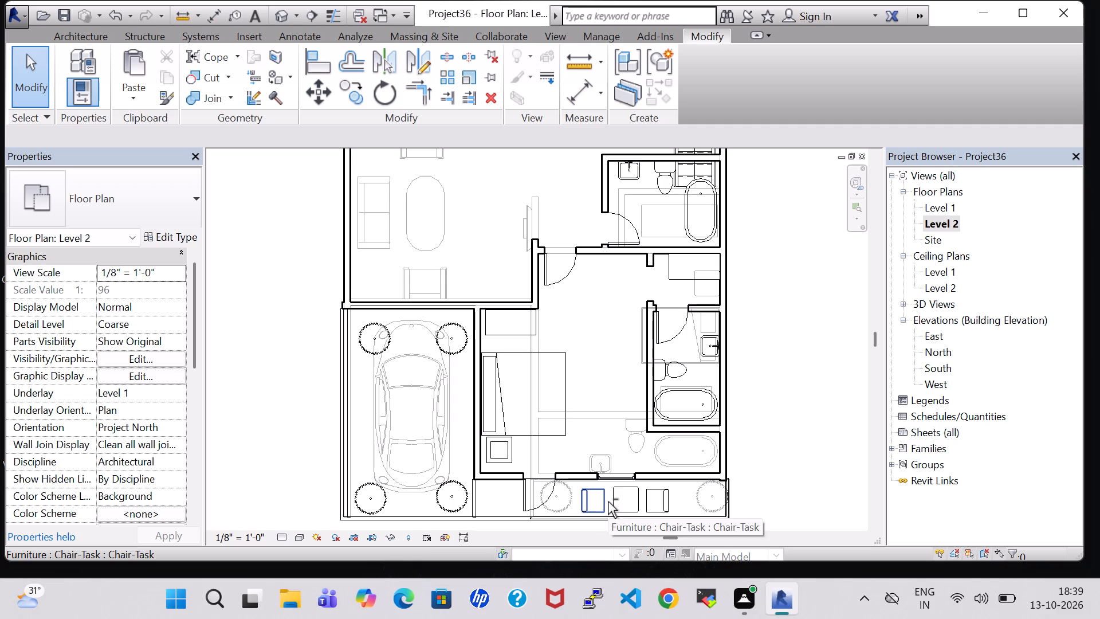
shift+click(615, 502)
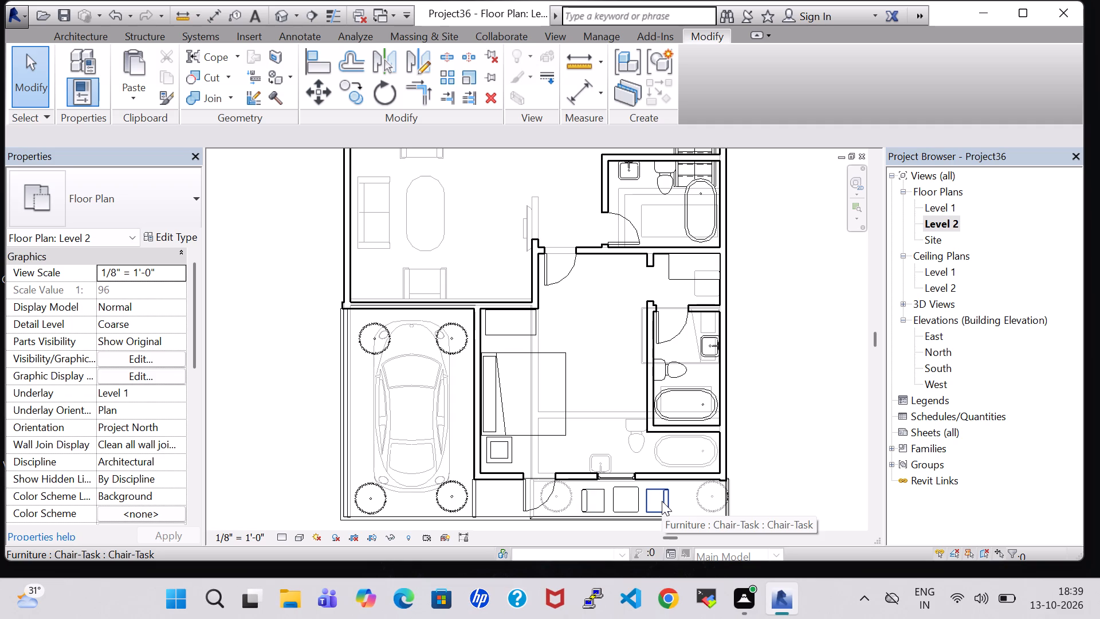
click(662, 501)
right_click(662, 501)
click(763, 233)
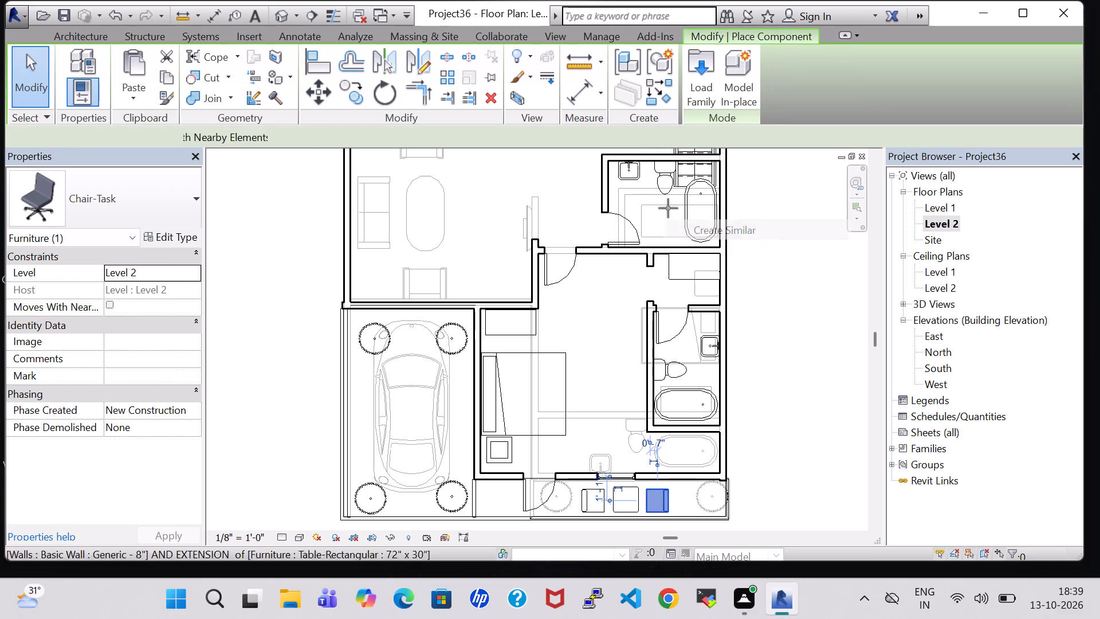
click(420, 261)
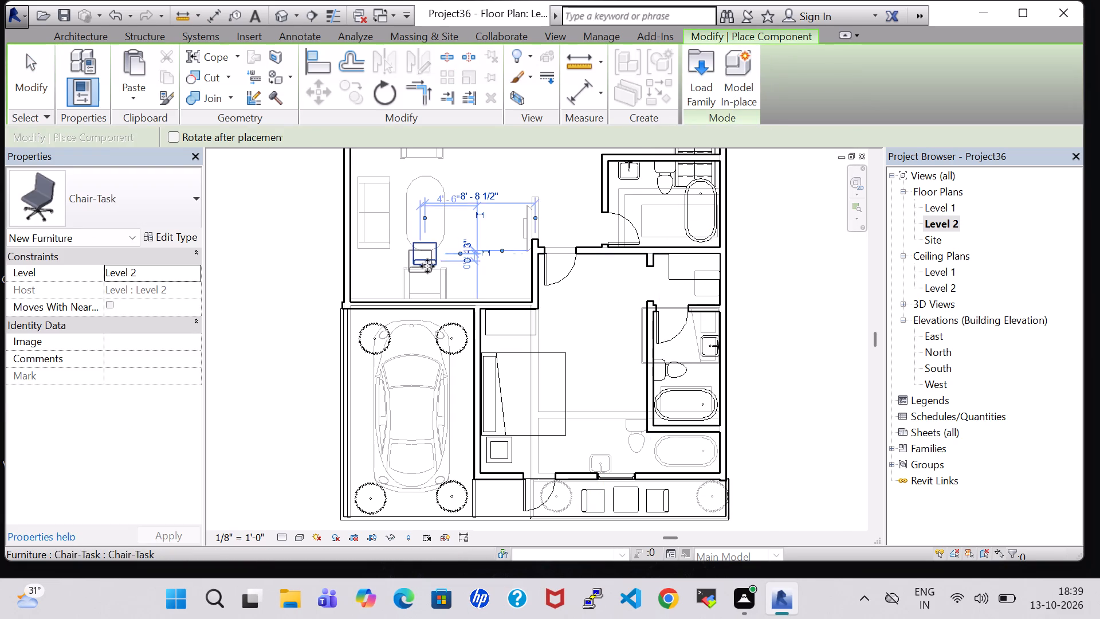
click(425, 173)
click(474, 214)
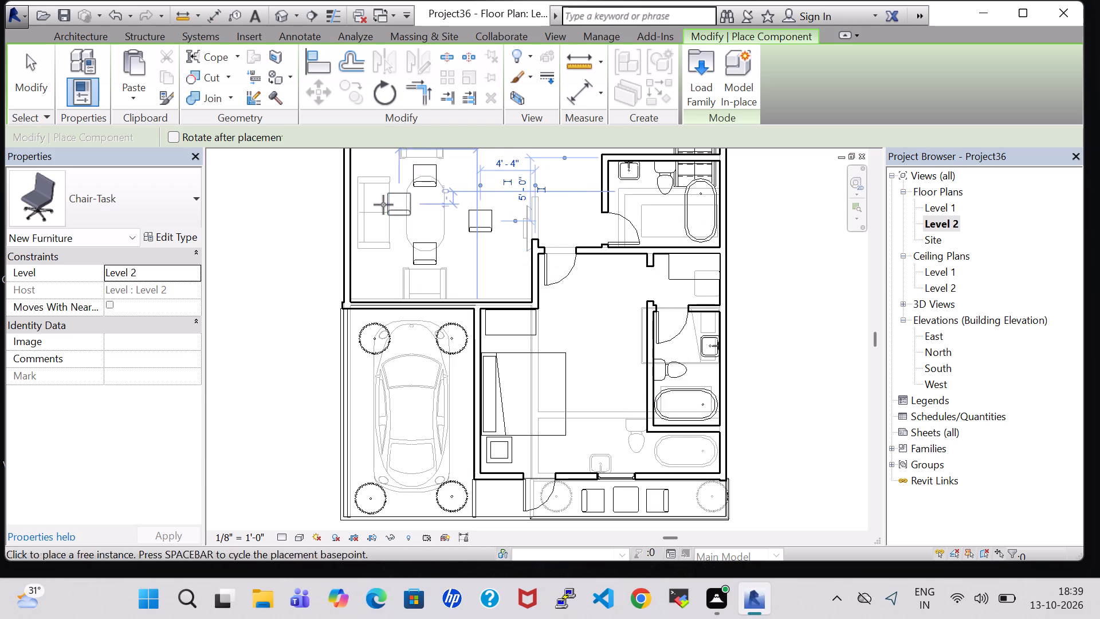
click(375, 216)
key(Escape)
key(Escape)
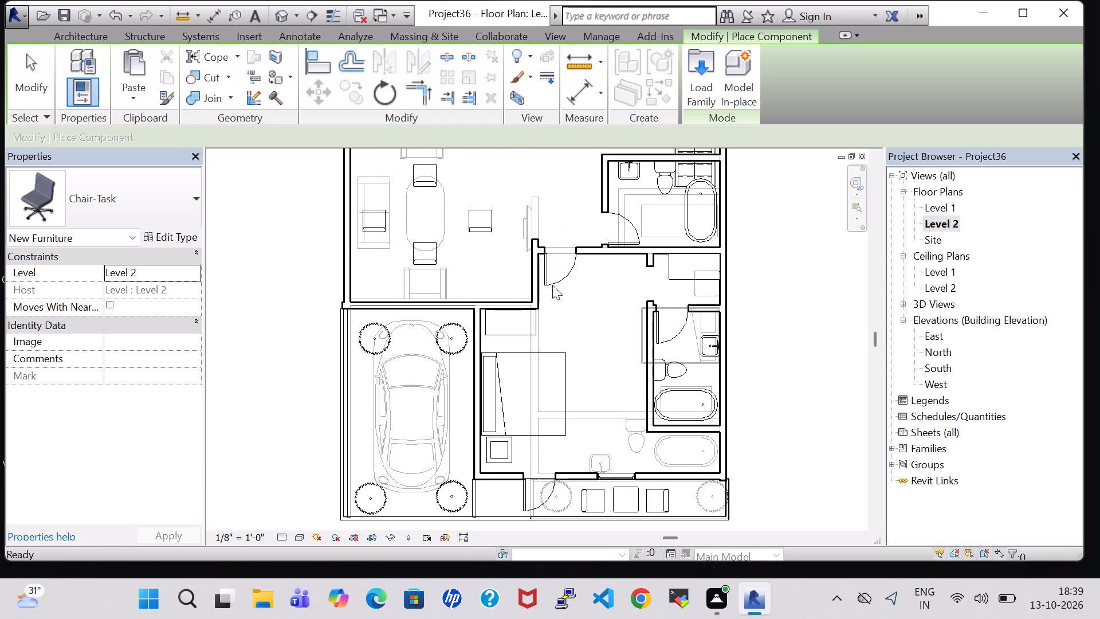
Create a similar Table-End 24" x 24" from the terrace table, placed between the four chairs in the large middle room.
click(635, 503)
right_click(635, 503)
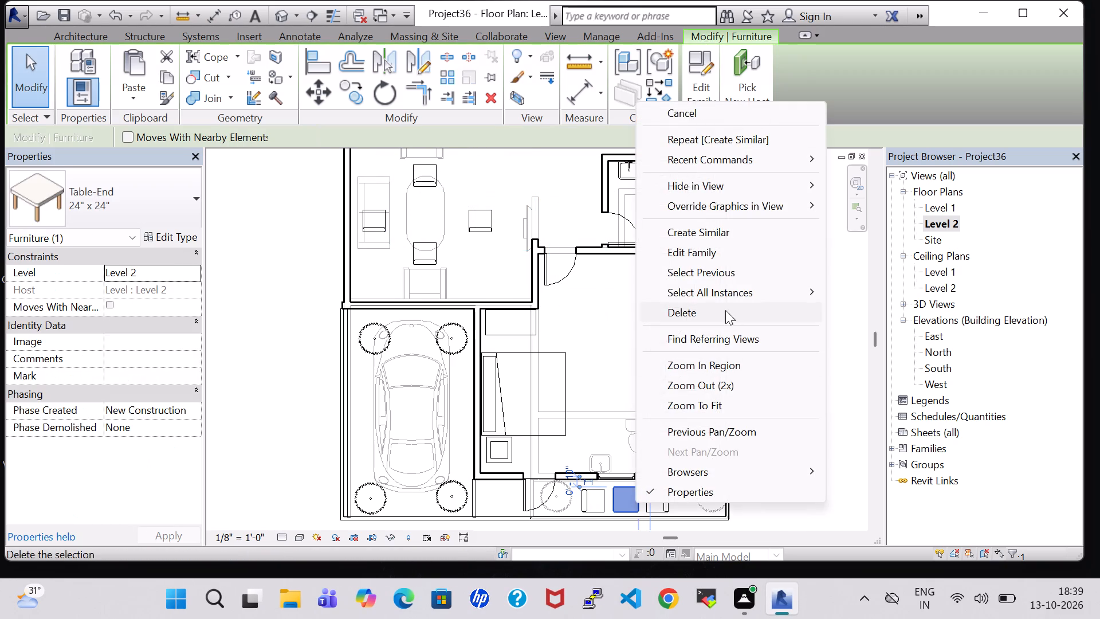
click(706, 230)
click(422, 213)
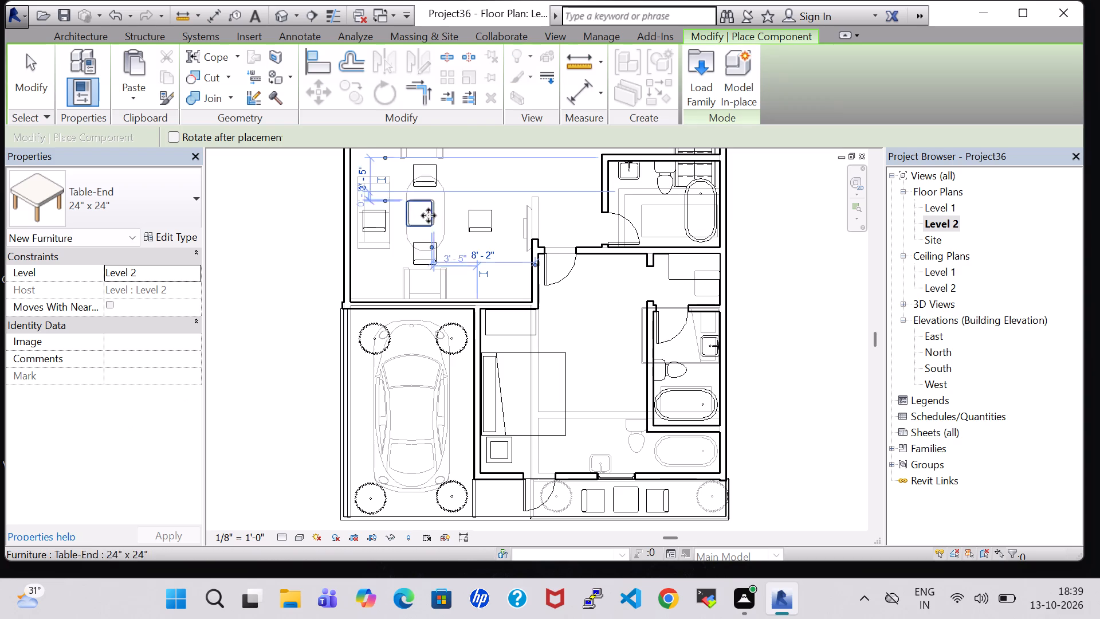
key(Escape)
key(Escape)
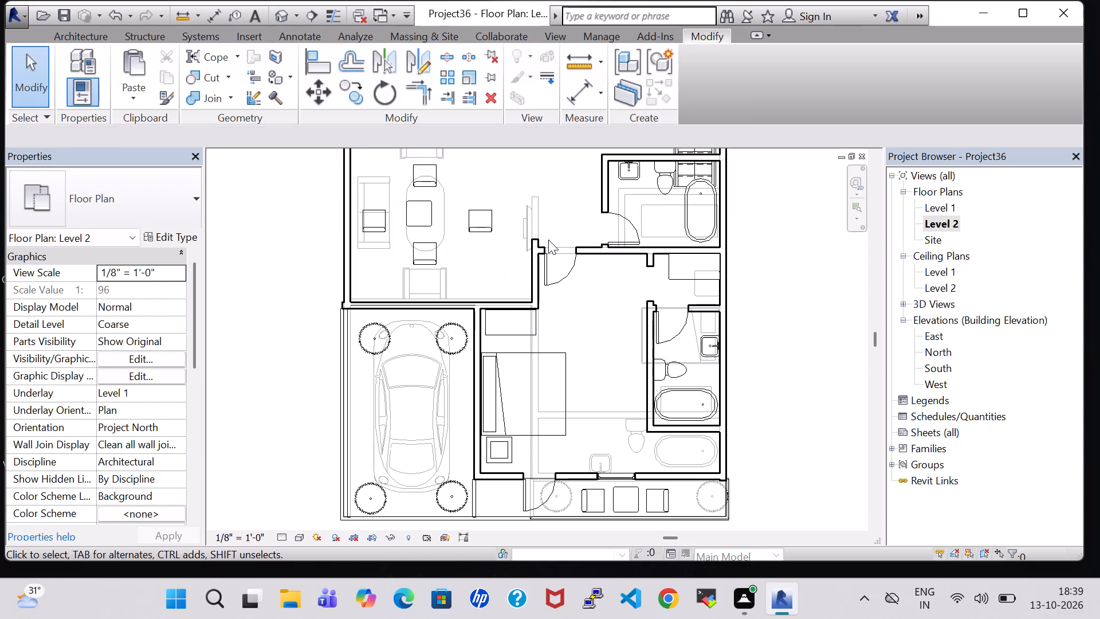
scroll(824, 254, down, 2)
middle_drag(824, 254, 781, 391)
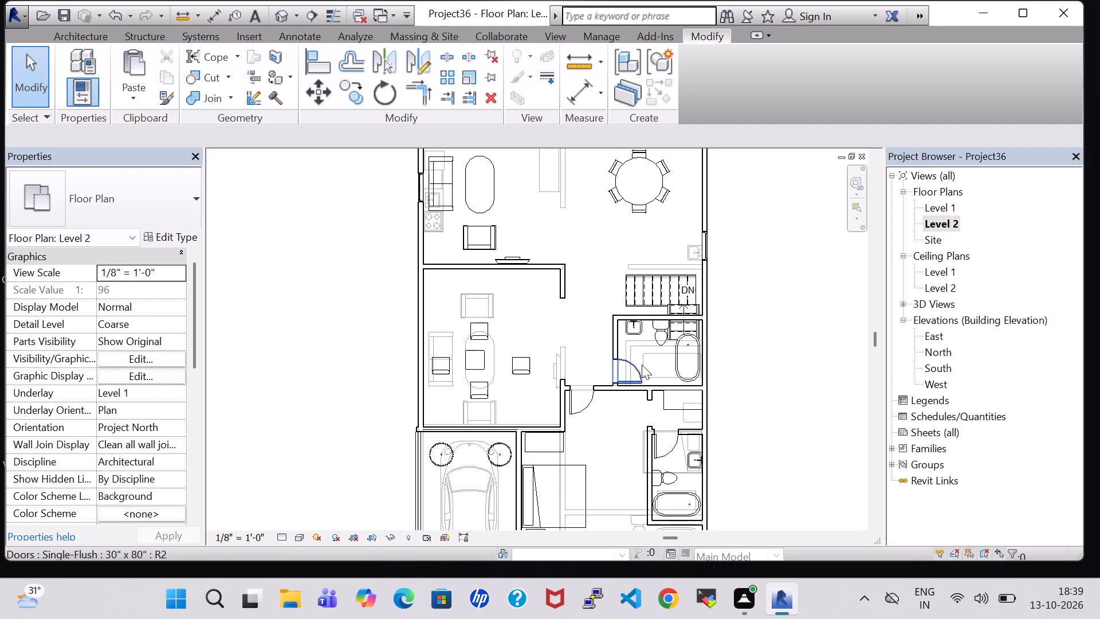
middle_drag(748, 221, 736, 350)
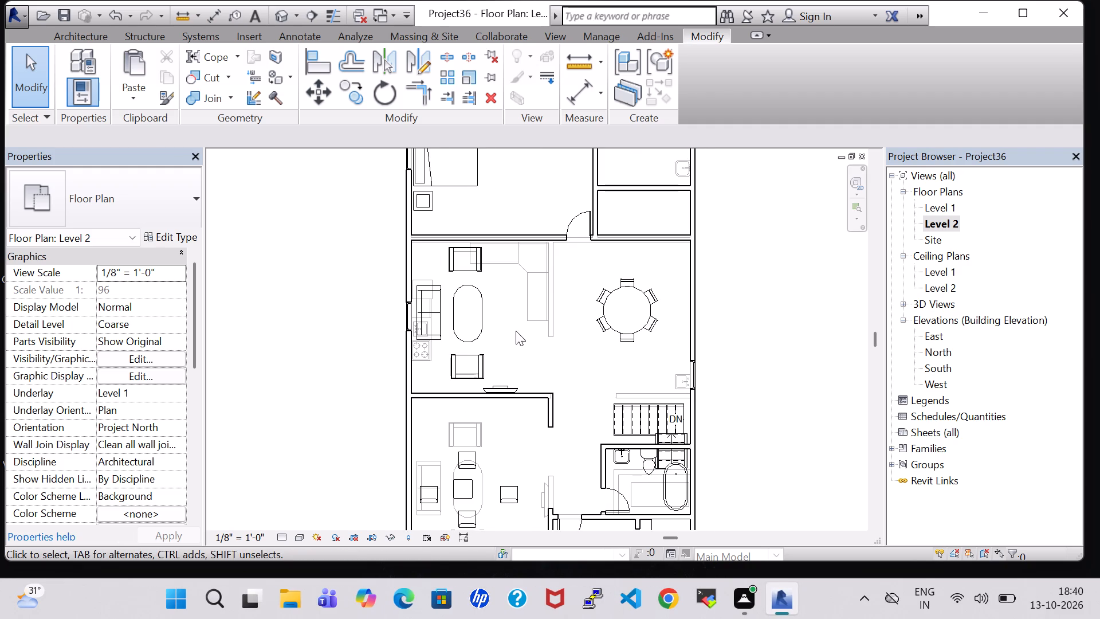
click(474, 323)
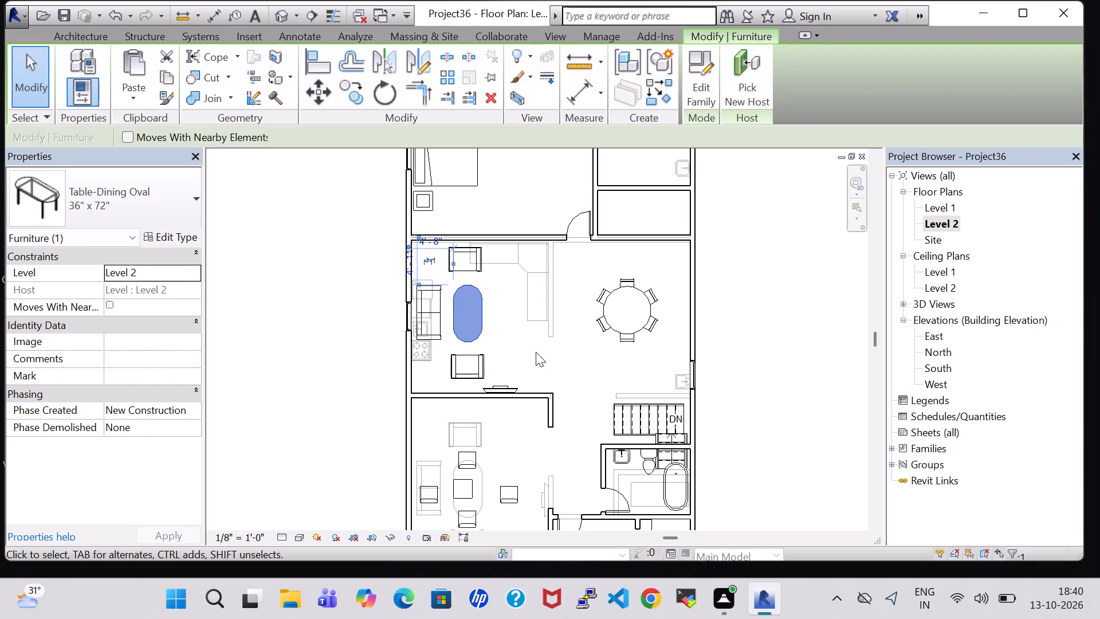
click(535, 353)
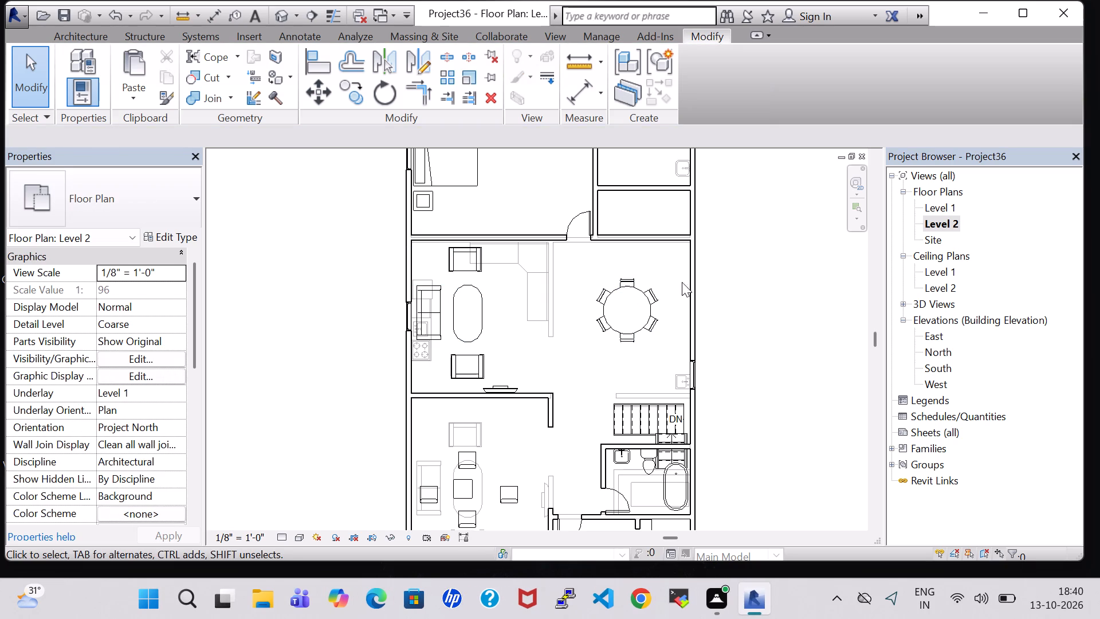
In the 3D view, delete the Level 2 wall separating the large middle room from the planted terrace.
scroll(719, 280, down, 1)
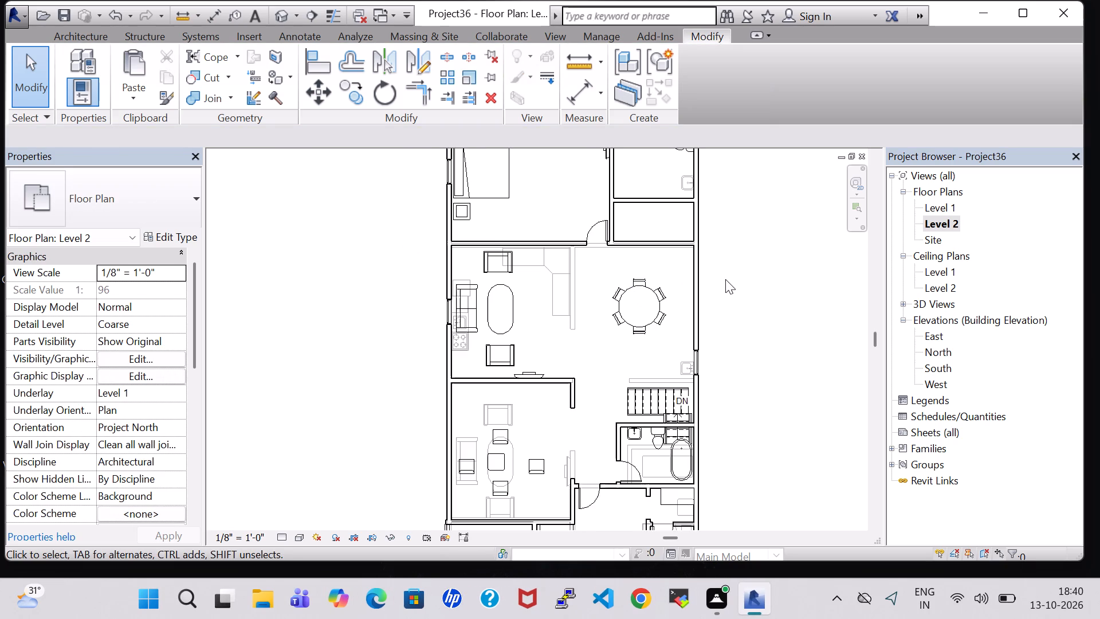
middle_drag(725, 279, 728, 411)
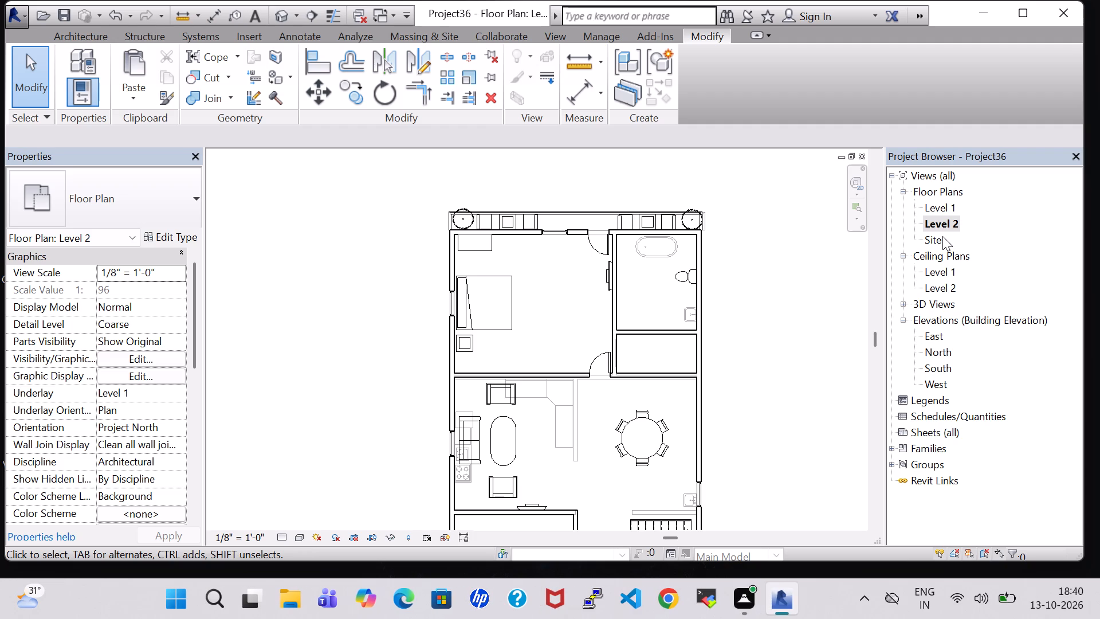
click(777, 254)
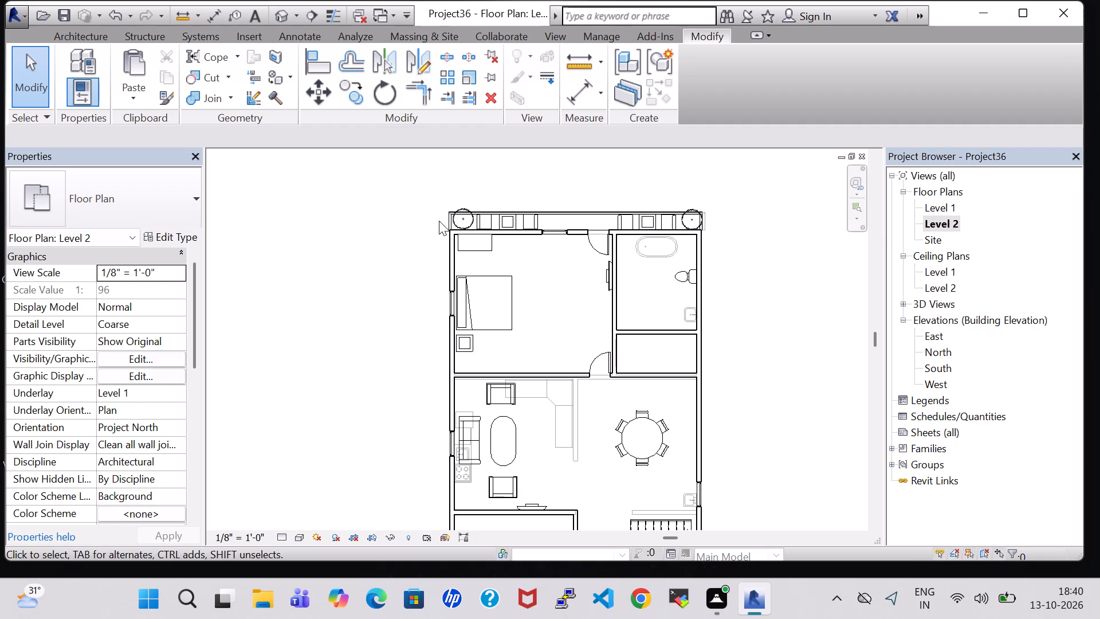
scroll(486, 325, down, 1)
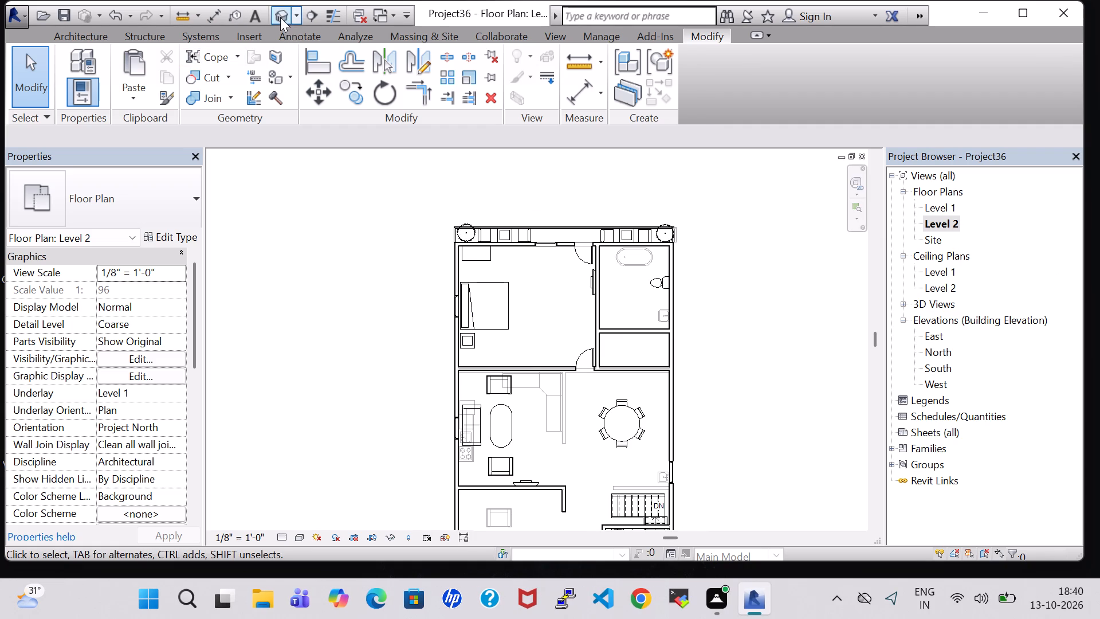
click(280, 17)
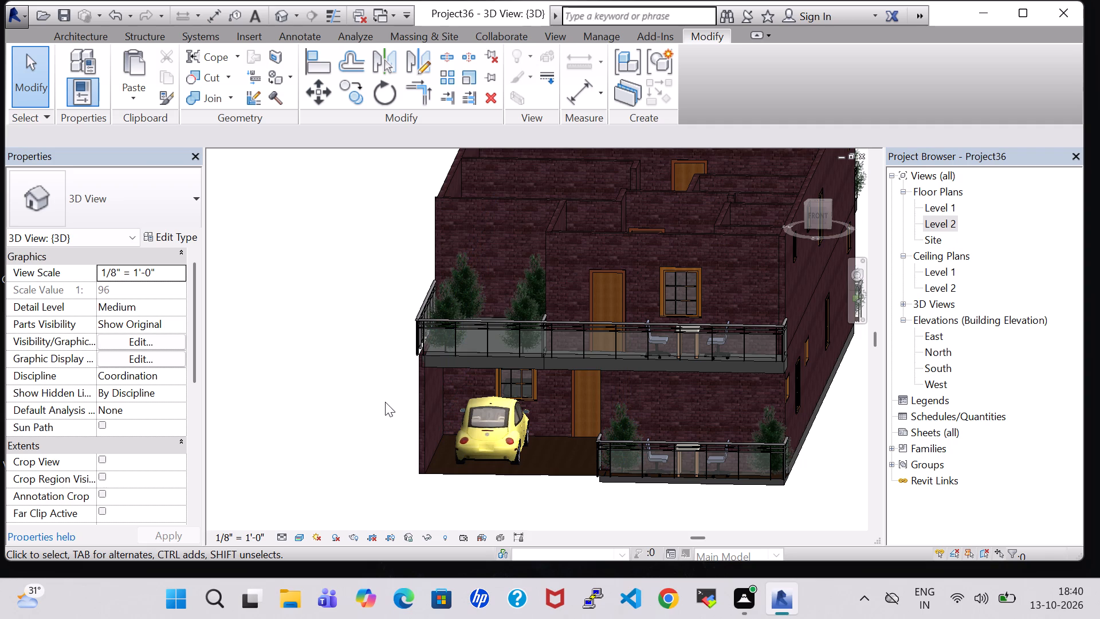
shift+middle_drag(345, 308, 363, 449)
shift+scroll(363, 449, up, 1)
click(531, 377)
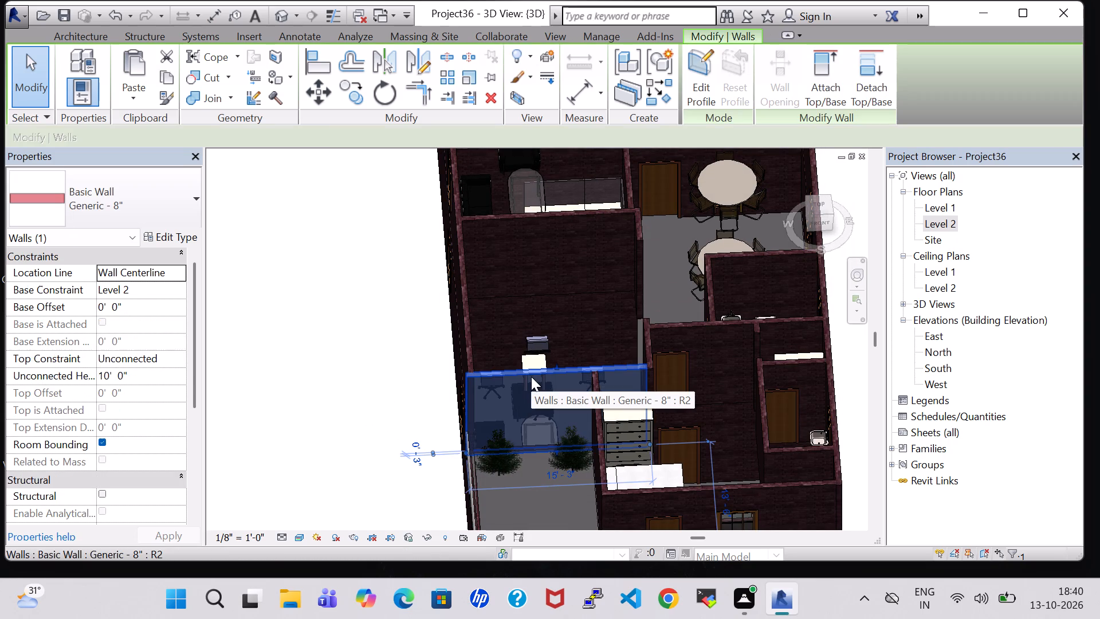
click(547, 377)
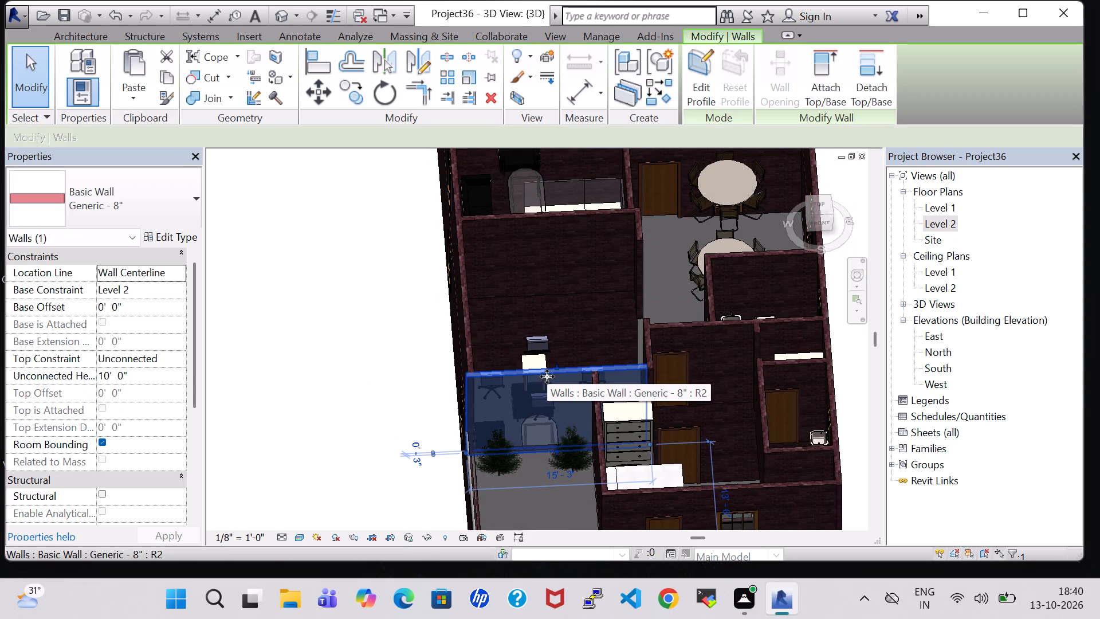
click(403, 353)
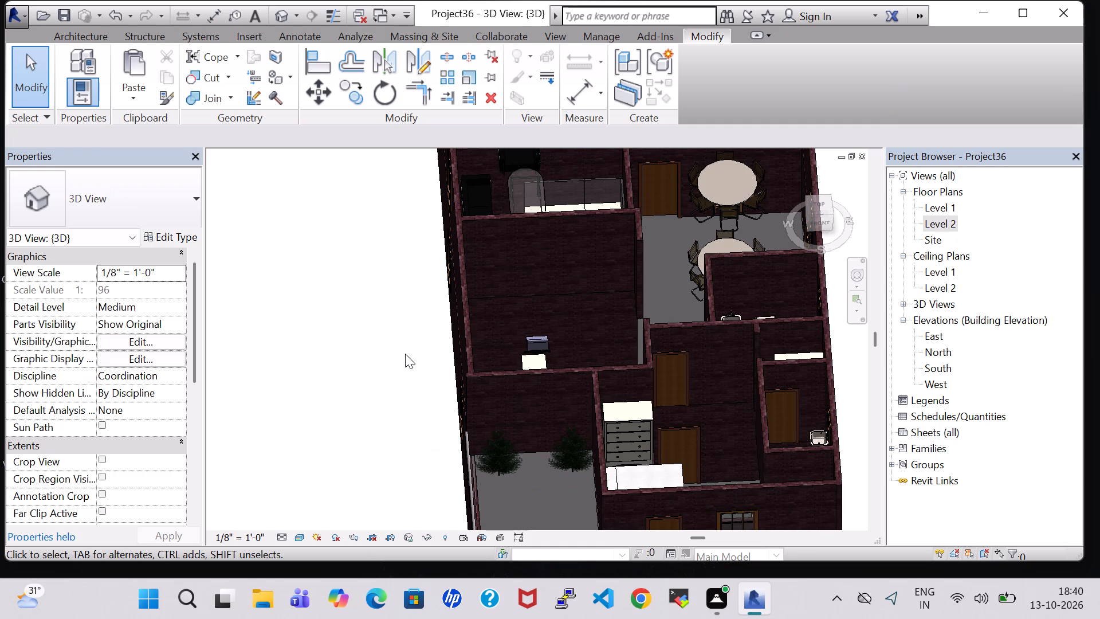
click(536, 375)
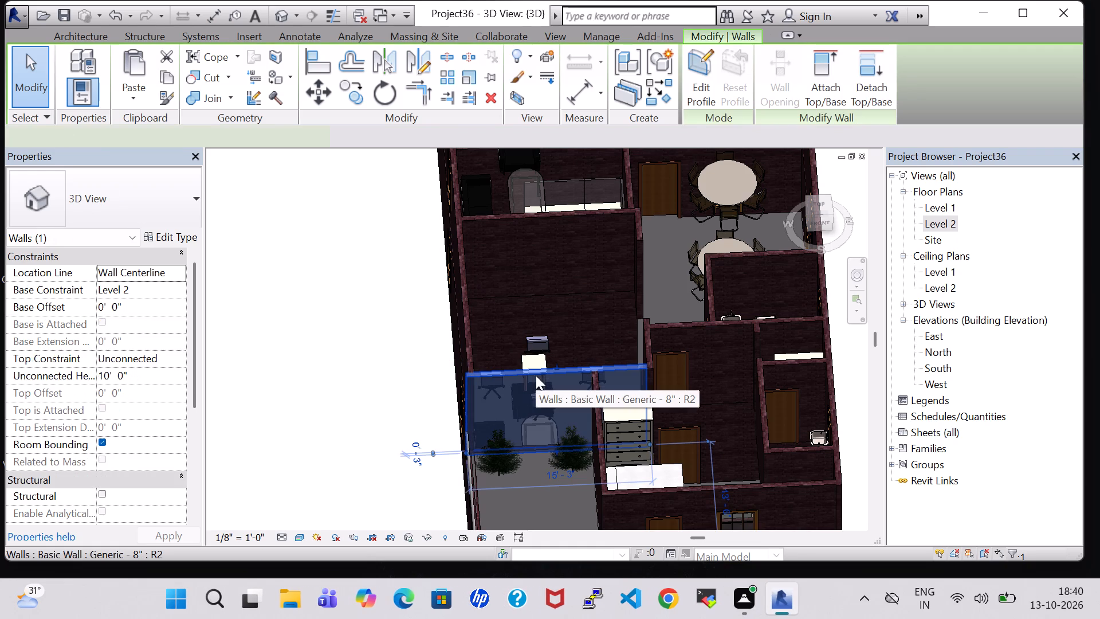
key(Delete)
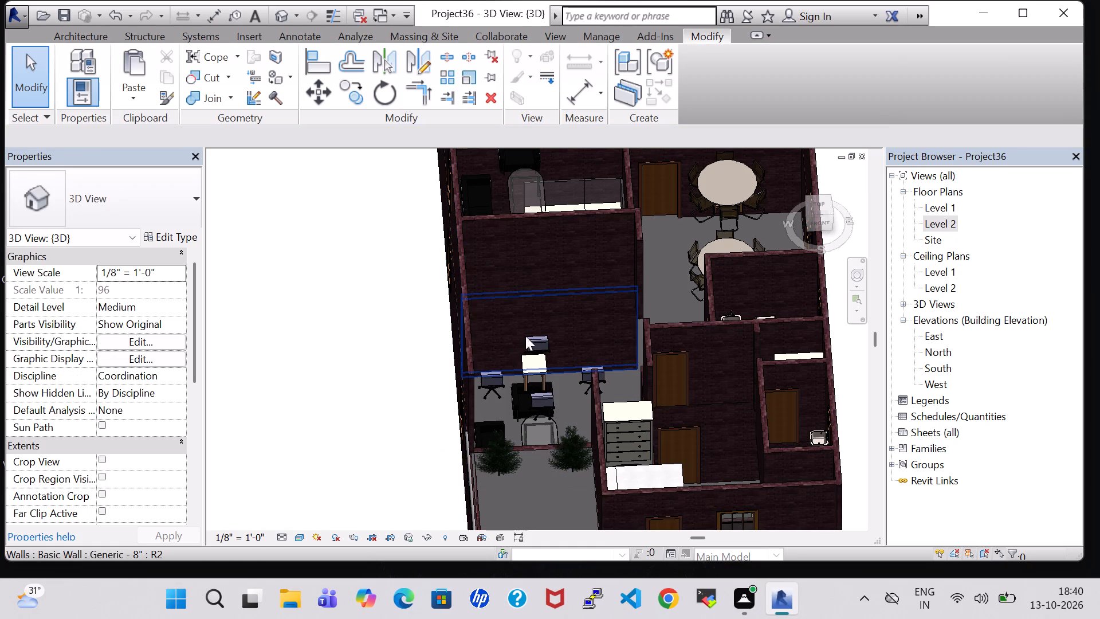
Delete the long Level 2 exterior wall on the west side, running past the bedroom, seating area and large middle room.
middle_drag(399, 434, 340, 417)
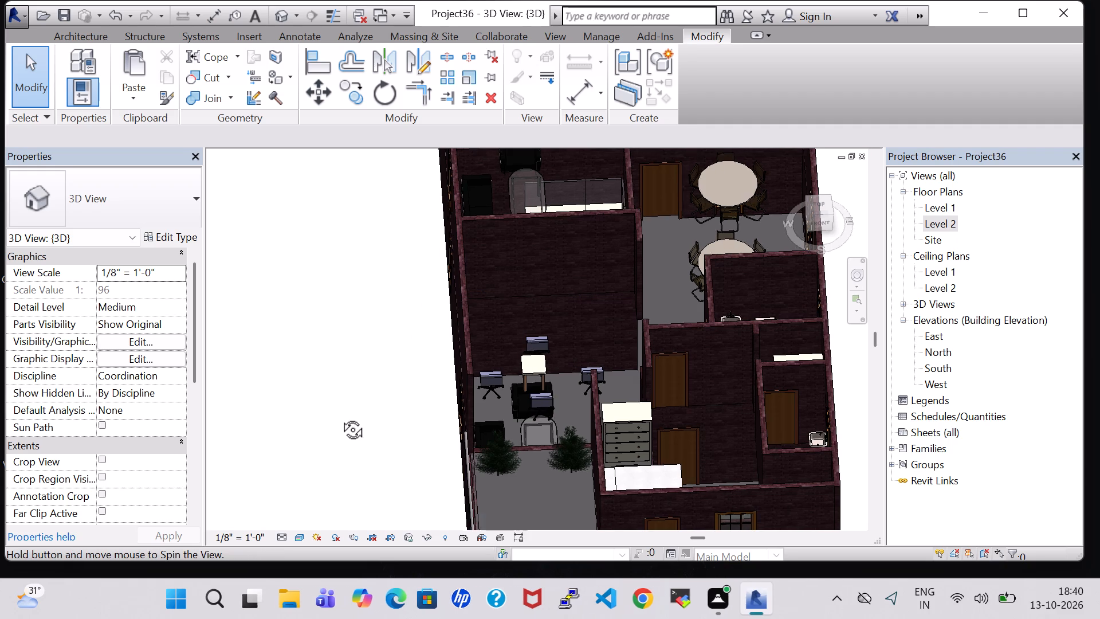
middle_drag(340, 417, 317, 379)
scroll(317, 375, up, 1)
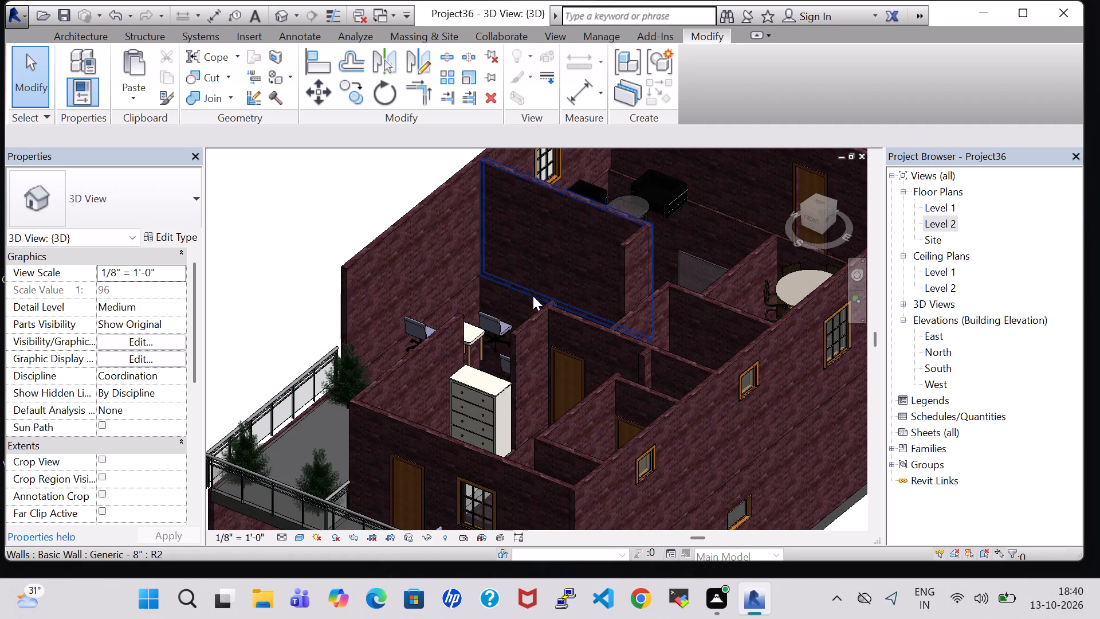
shift+middle_drag(297, 294, 333, 400)
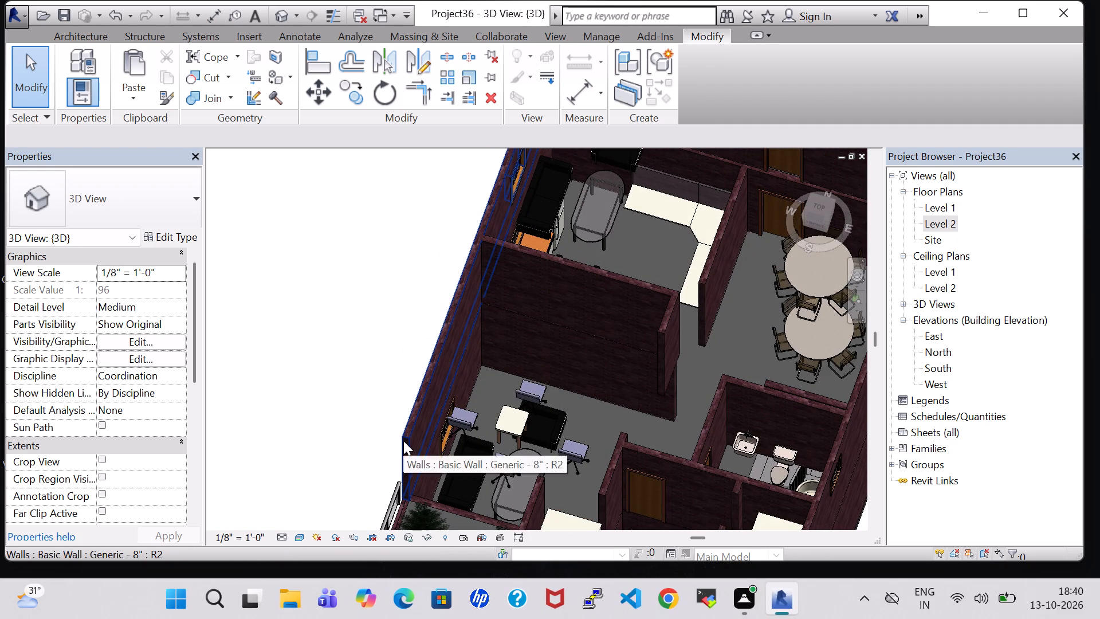
click(403, 442)
key(Delete)
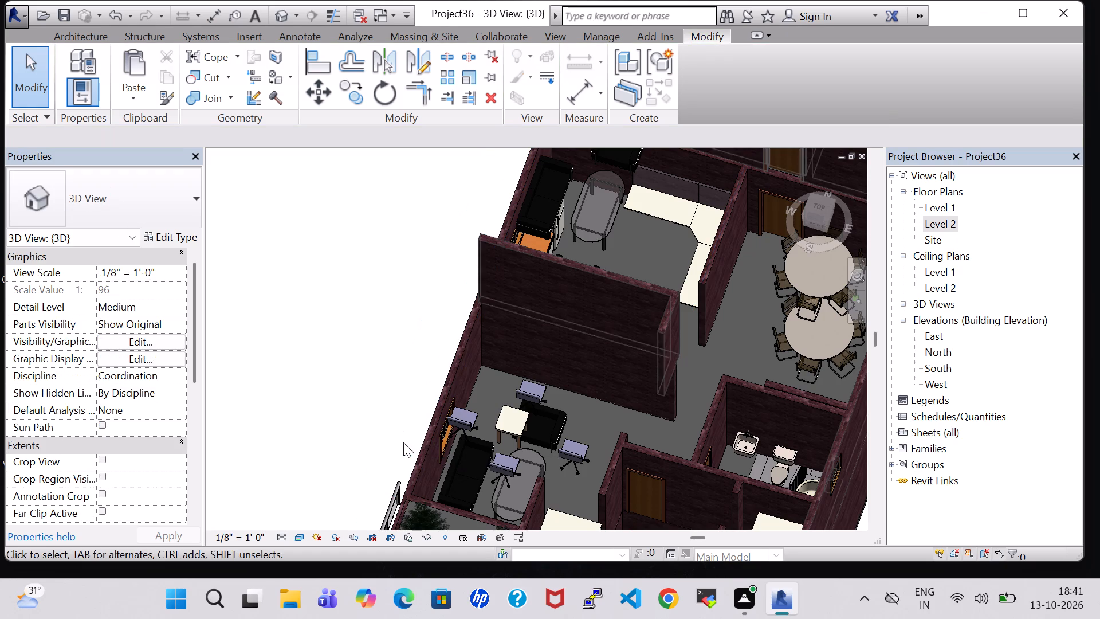
Turn the Chair-Task between the small table and the room's inner wall around by 180° to face the table.
shift+middle_drag(368, 412, 380, 238)
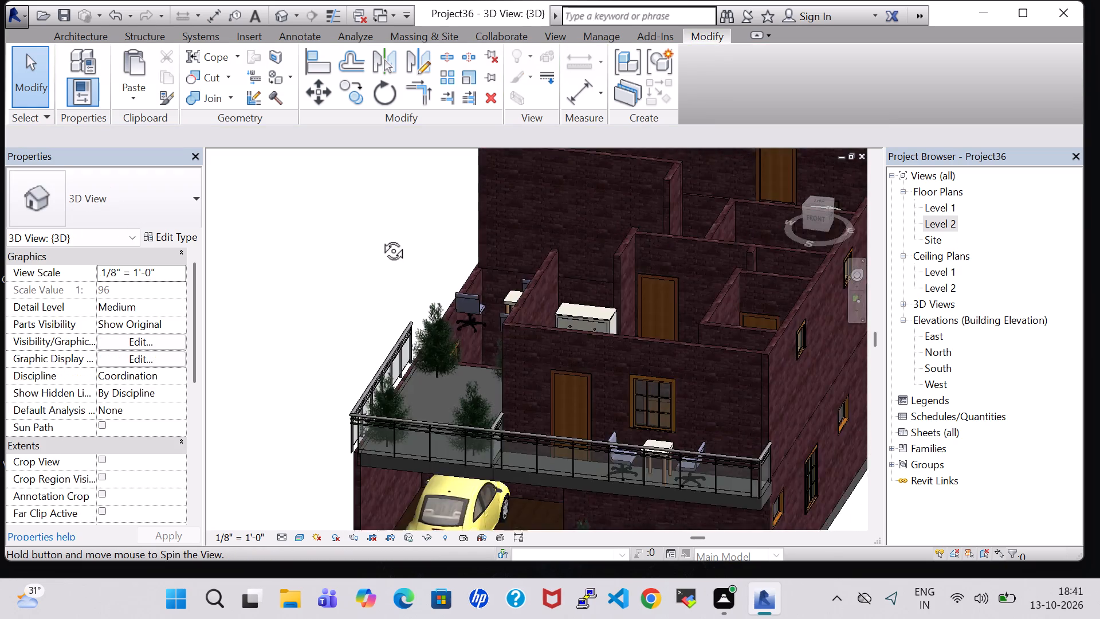
shift+middle_drag(380, 238, 502, 234)
scroll(502, 234, up, 1)
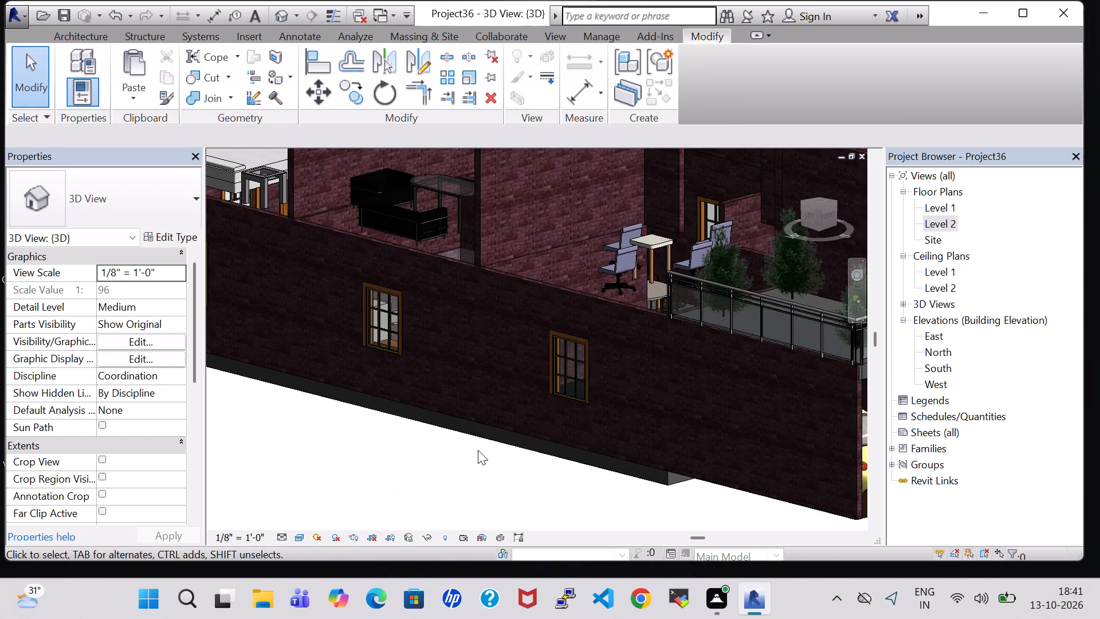
middle_drag(478, 450, 489, 423)
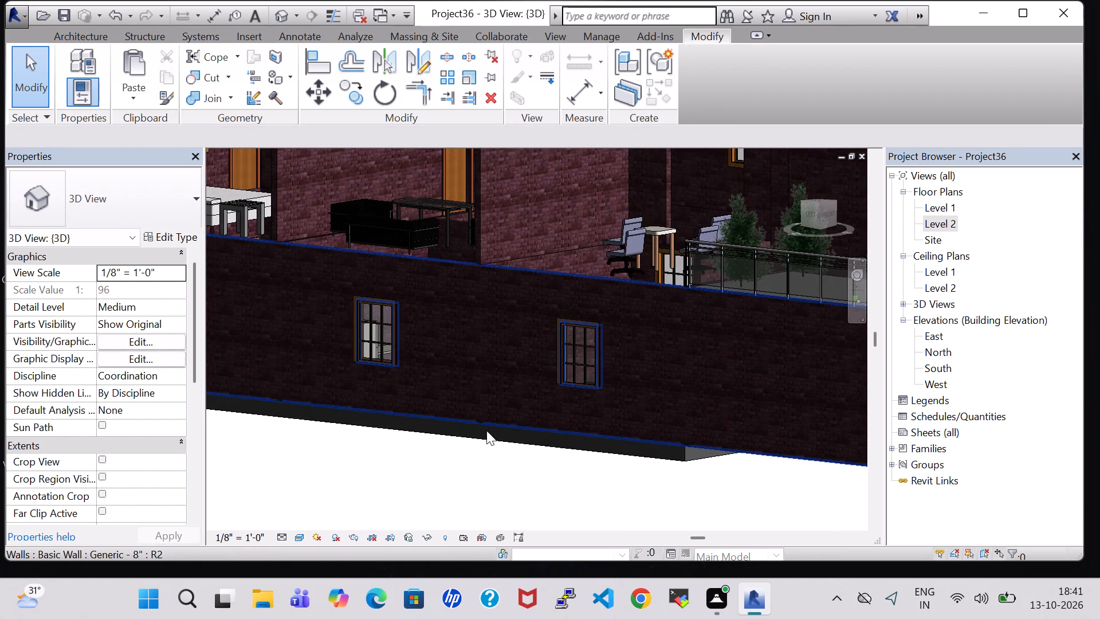
shift+middle_drag(446, 515, 352, 495)
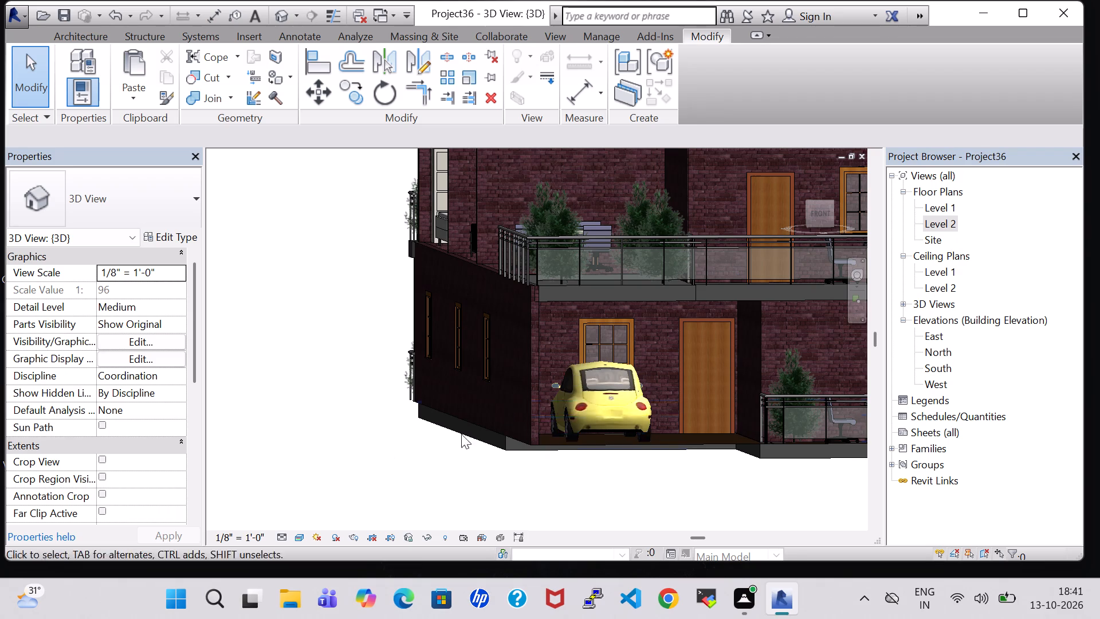
shift+middle_drag(356, 369, 359, 501)
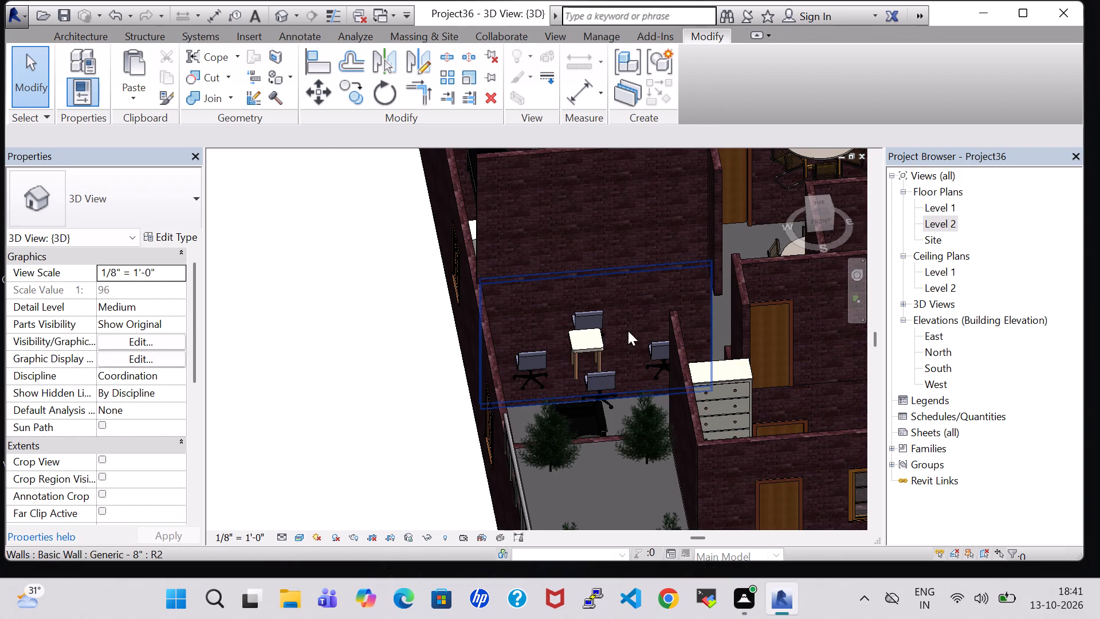
click(581, 312)
key(space)
key(space)
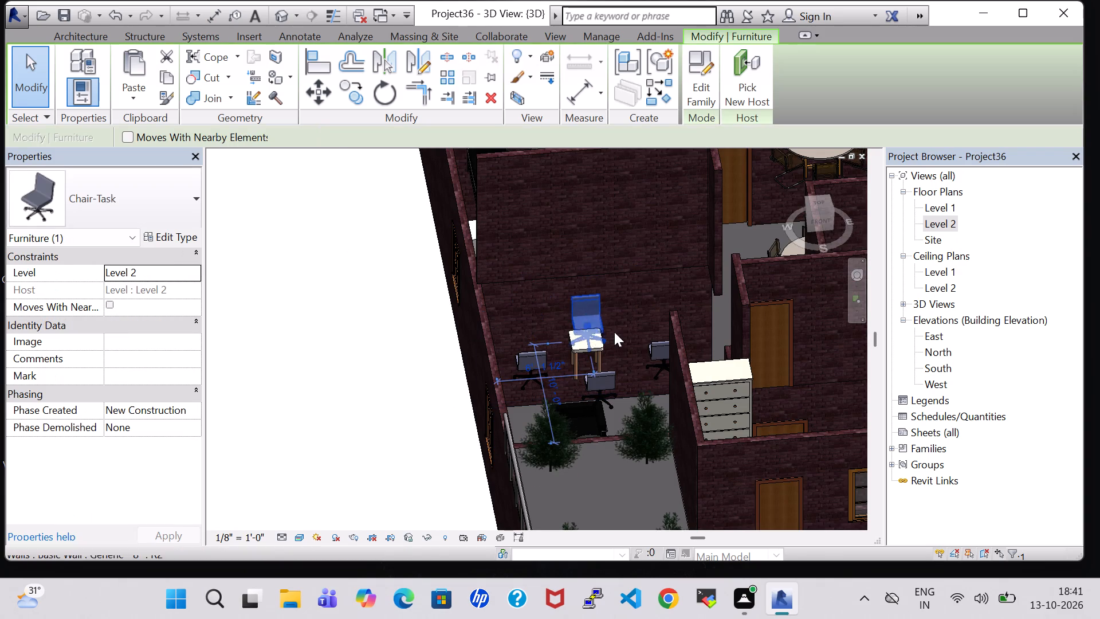
Nudge the hallway-side Chair-Task closer to the small table and rotate it to face the table.
click(650, 347)
key(Left)
key(Left)
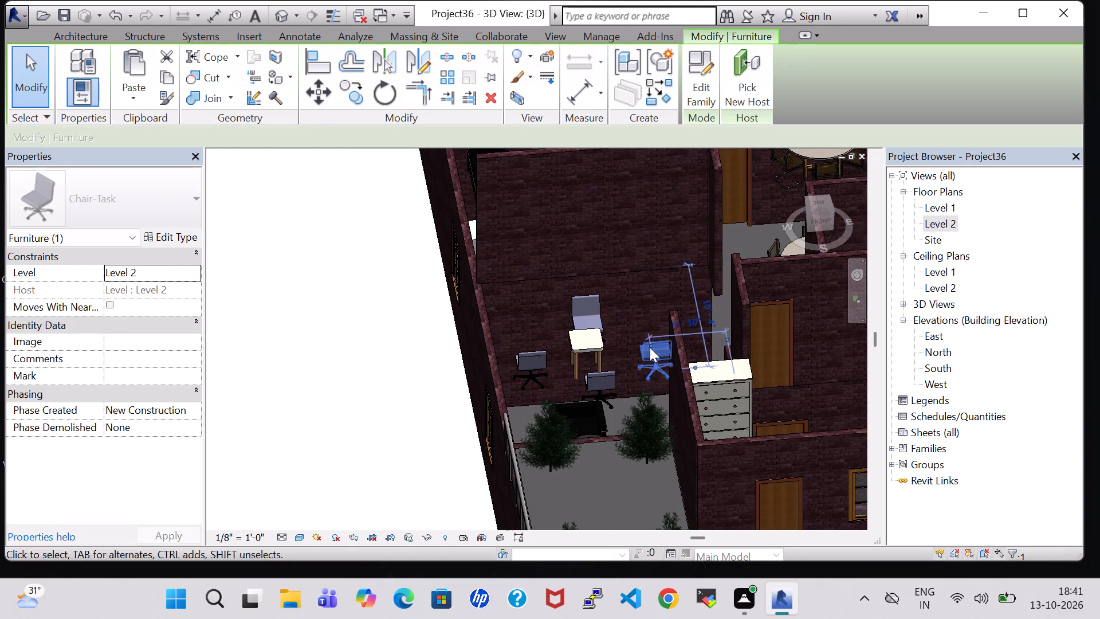
key(Left)
key(Left)
key(Left)
key(Left)
key(space)
key(space)
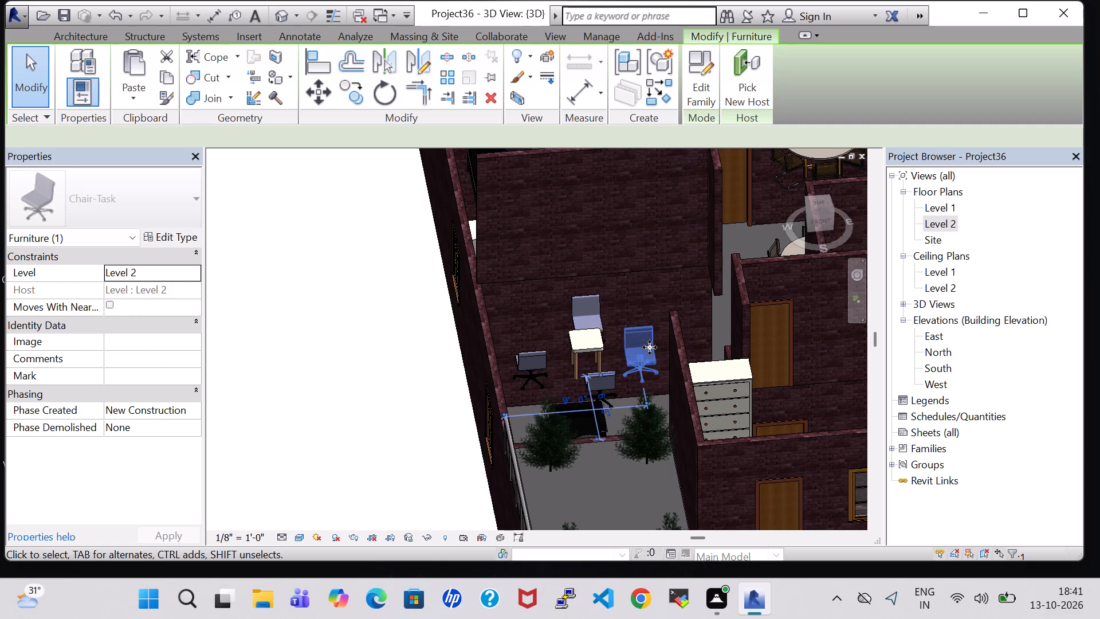
key(space)
key(space)
key(space)
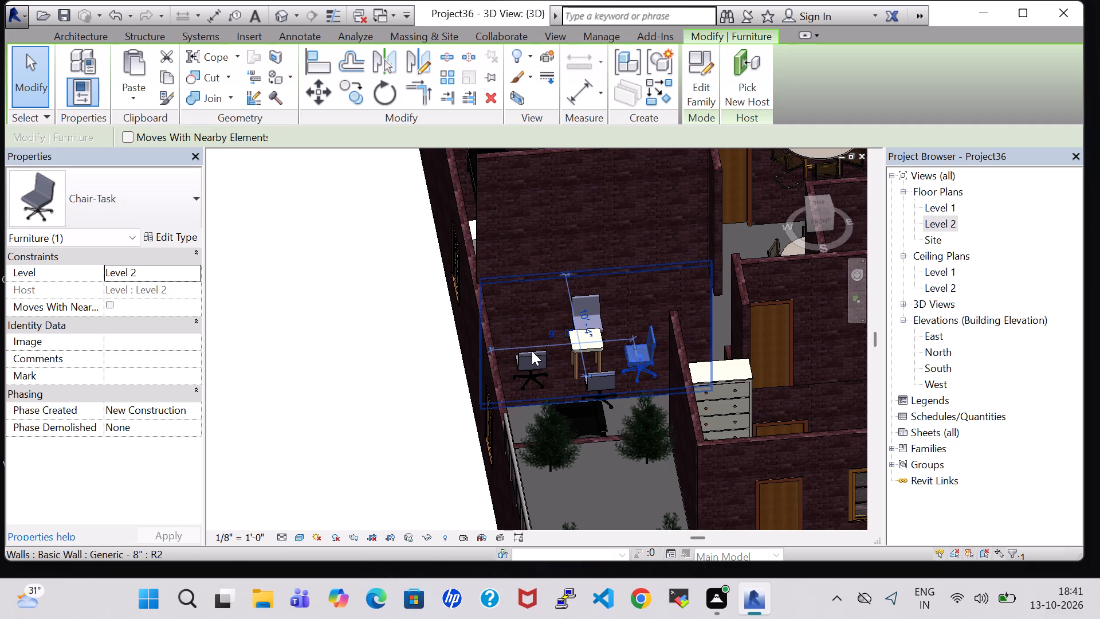
Rotate the Chair-Task on the west side of the small table to face the table.
click(532, 356)
key(Escape)
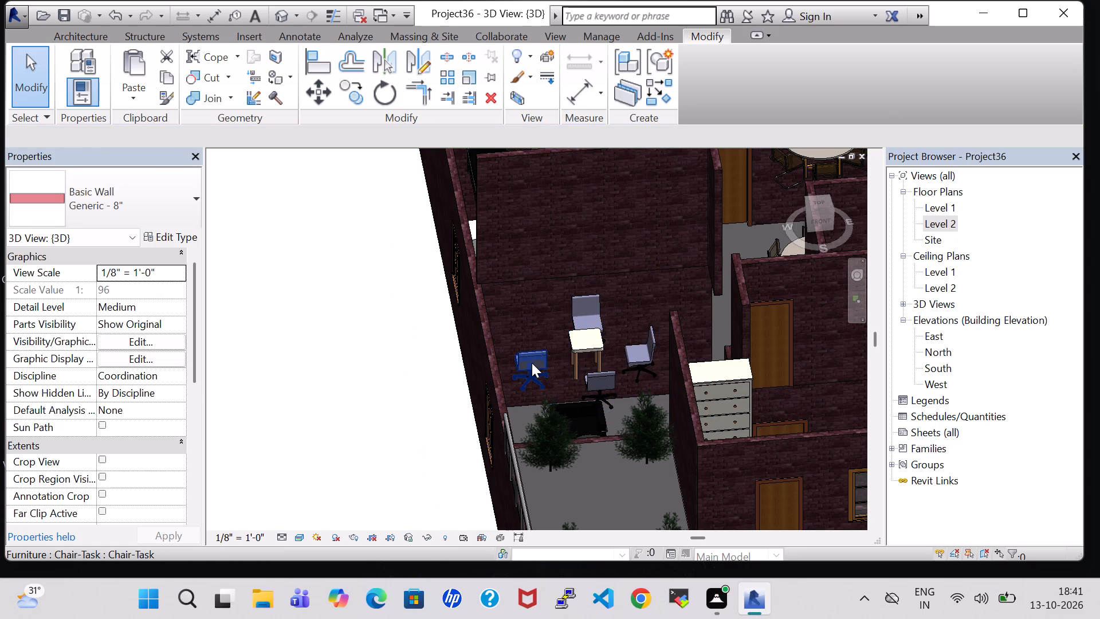
click(532, 357)
key(space)
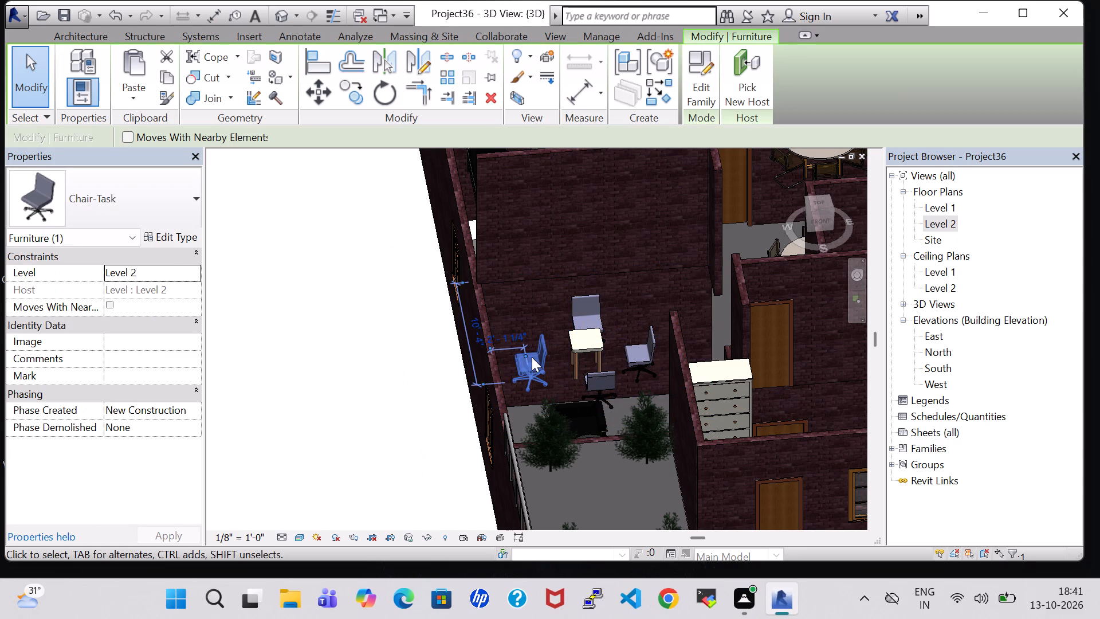
key(space)
key(space)
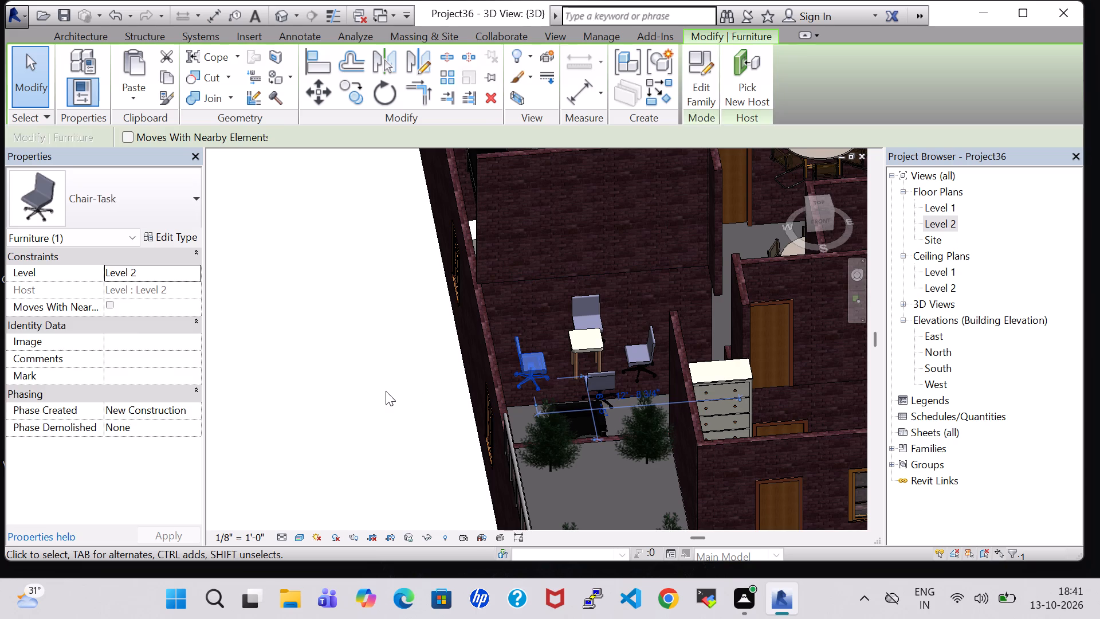
click(386, 391)
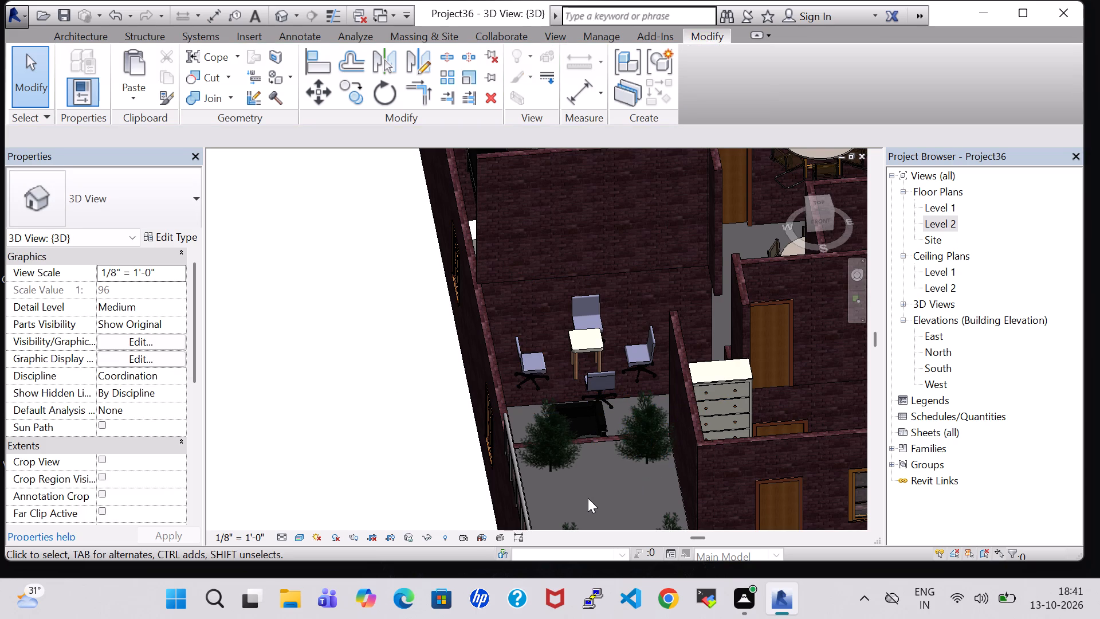
Undo the last two edits made to the chairs around the small table.
middle_drag(588, 498, 533, 475)
shift+middle_drag(449, 452, 468, 456)
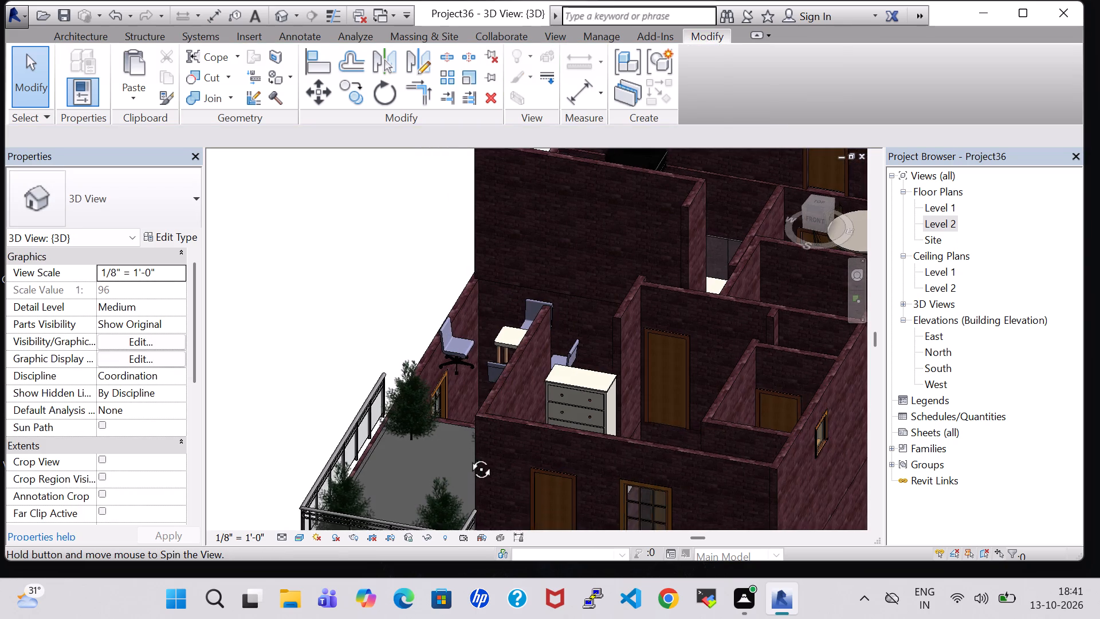
shift+middle_drag(468, 456, 473, 507)
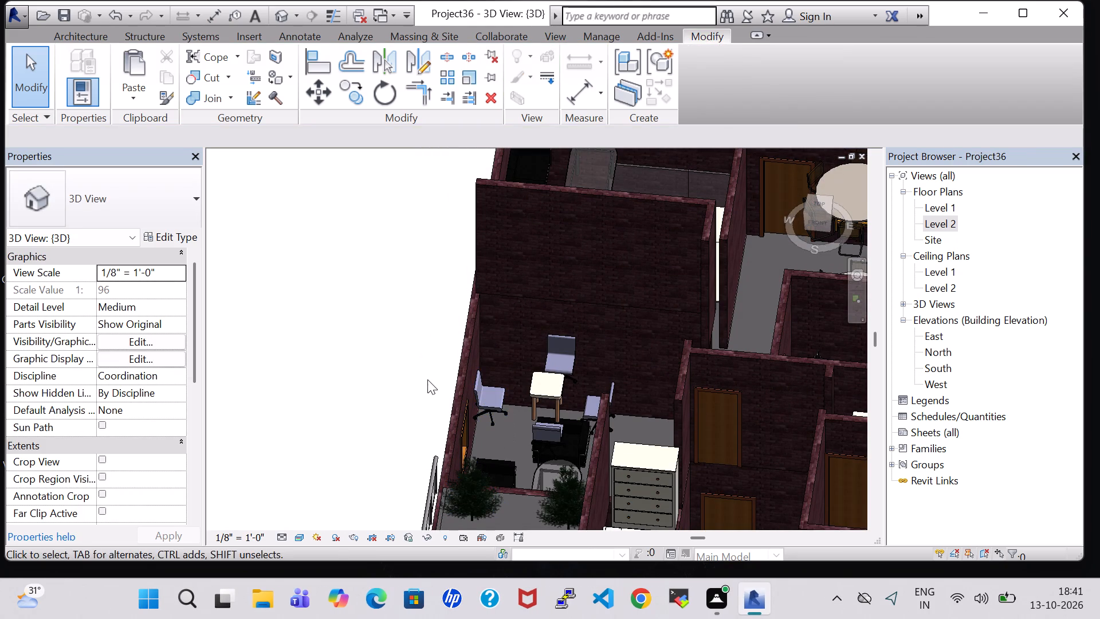
shift+middle_drag(427, 379, 597, 292)
shift+scroll(463, 355, up, 1)
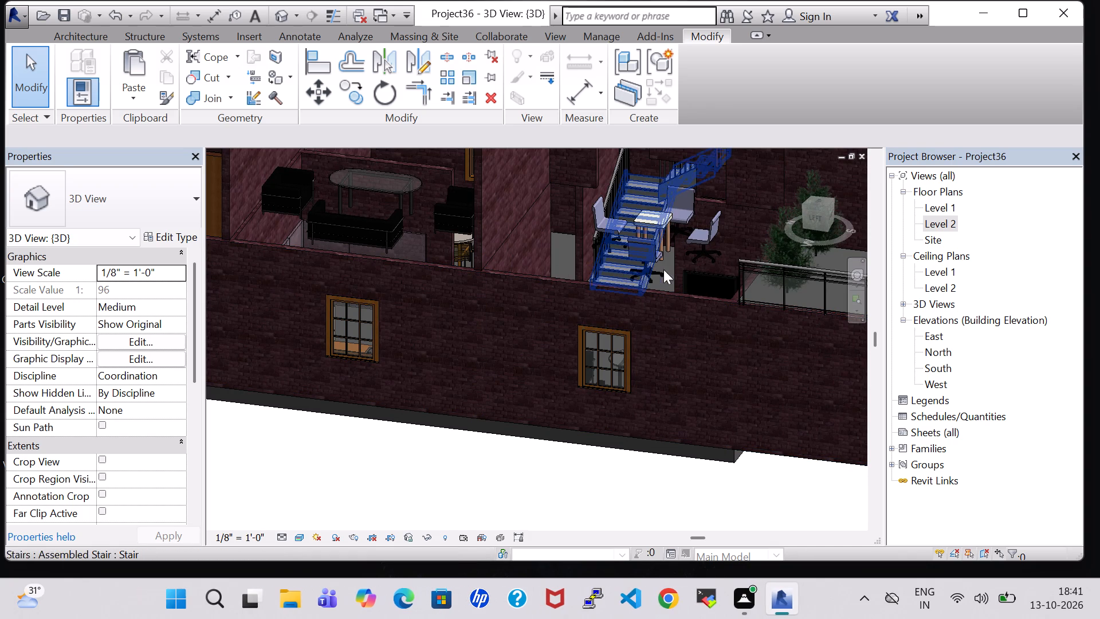
key(ctrl+z)
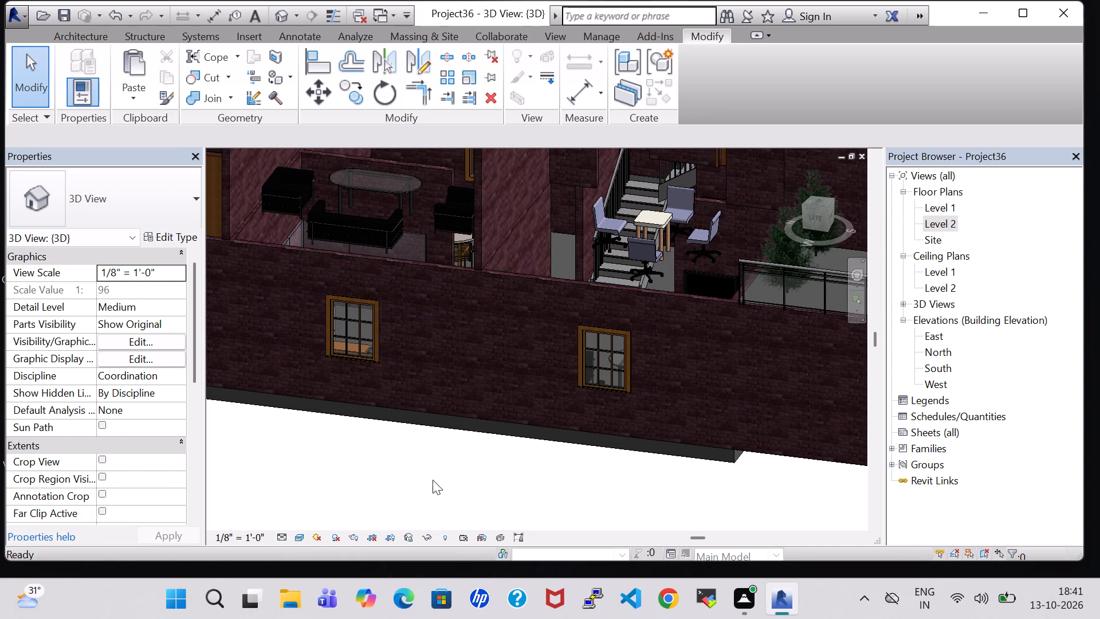
key(ctrl+z)
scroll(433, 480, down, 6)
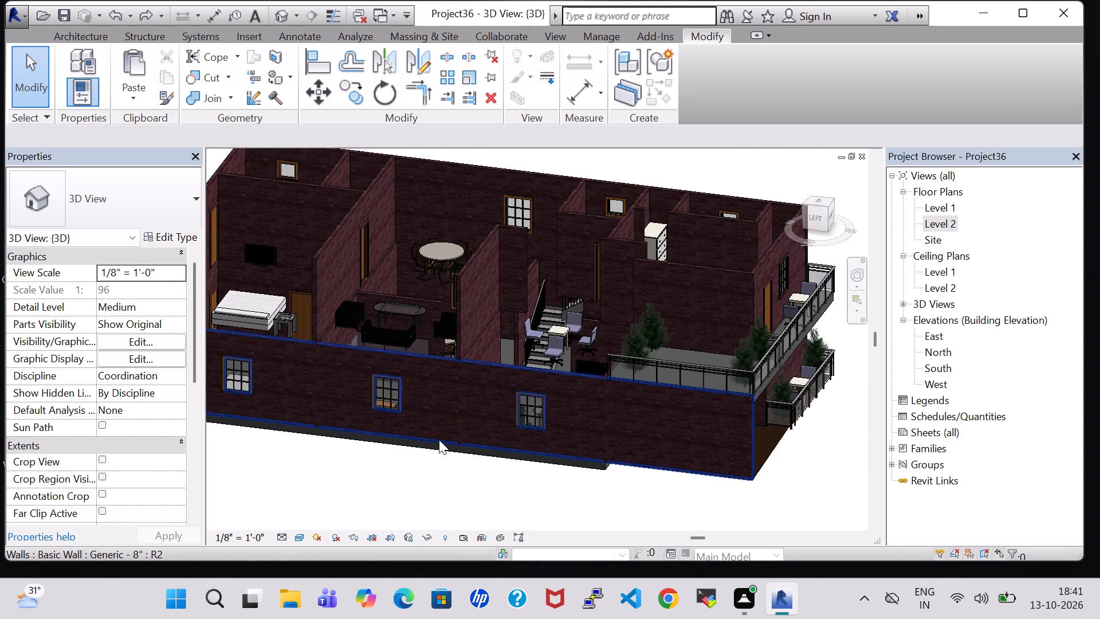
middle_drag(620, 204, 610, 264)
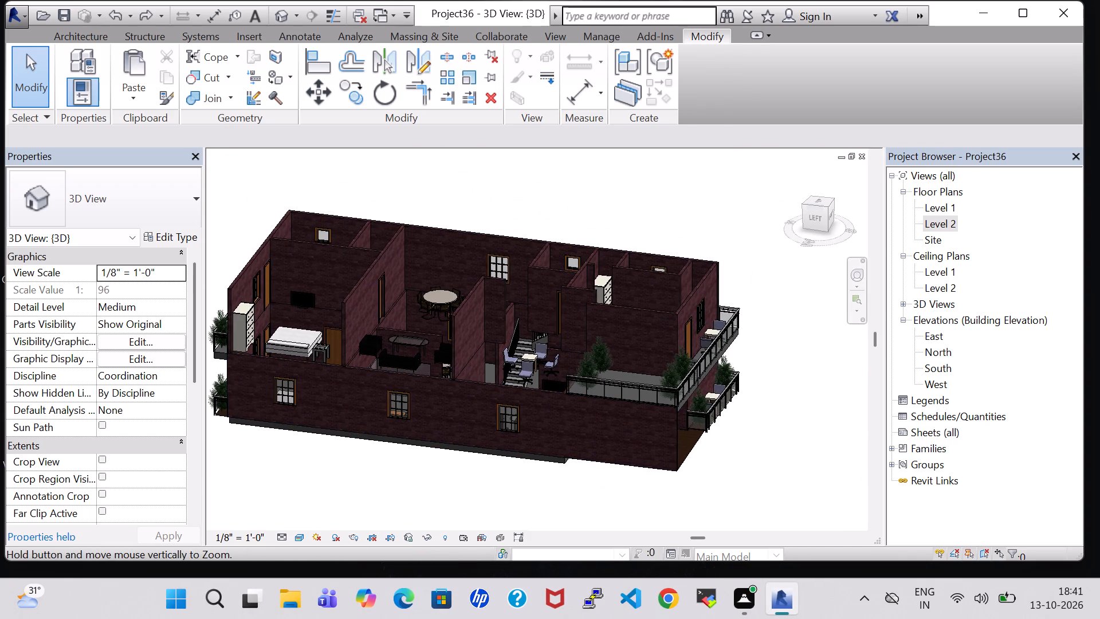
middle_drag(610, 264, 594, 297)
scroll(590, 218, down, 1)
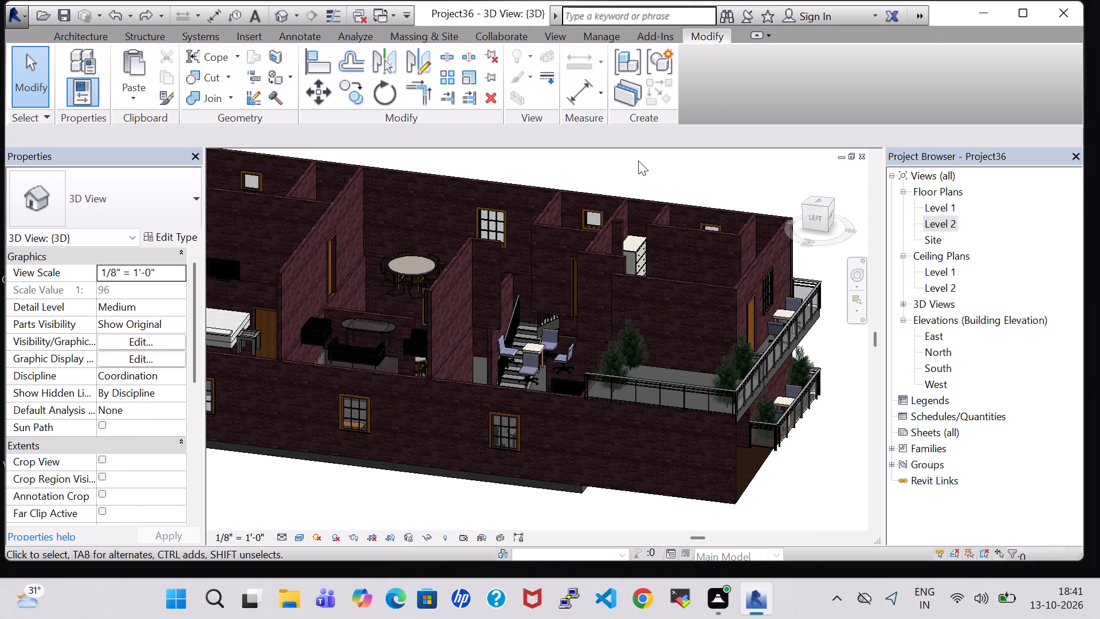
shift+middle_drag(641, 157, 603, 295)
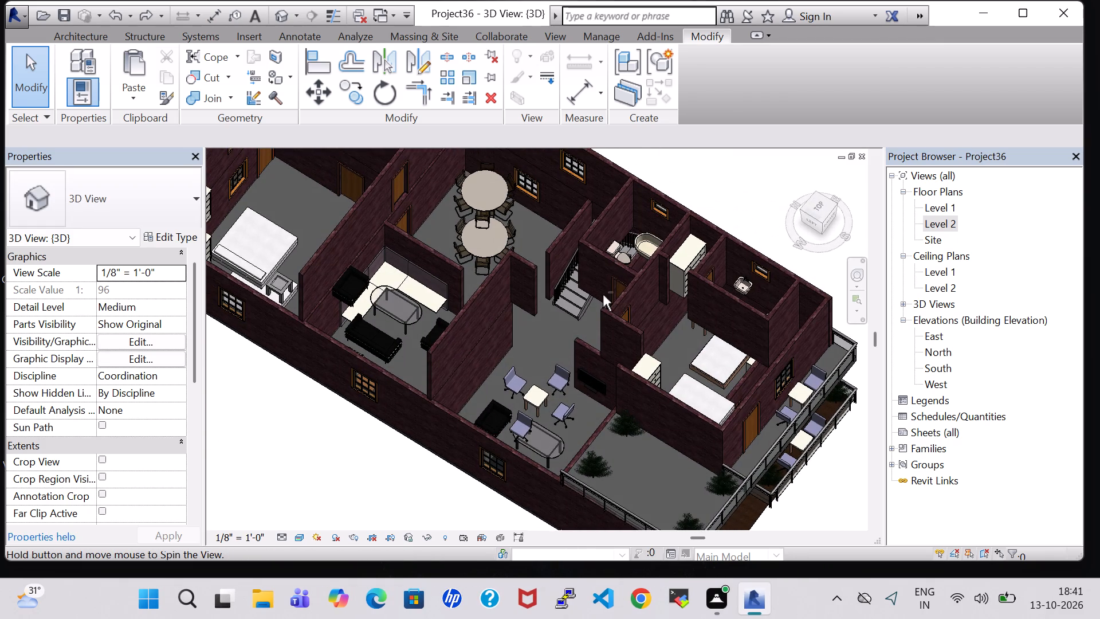
Create a rectangular Generic - 12" floor on Level 2, about 50' 11" long, from the north balcony wall corner to the terrace line.
shift+middle_drag(384, 461, 394, 430)
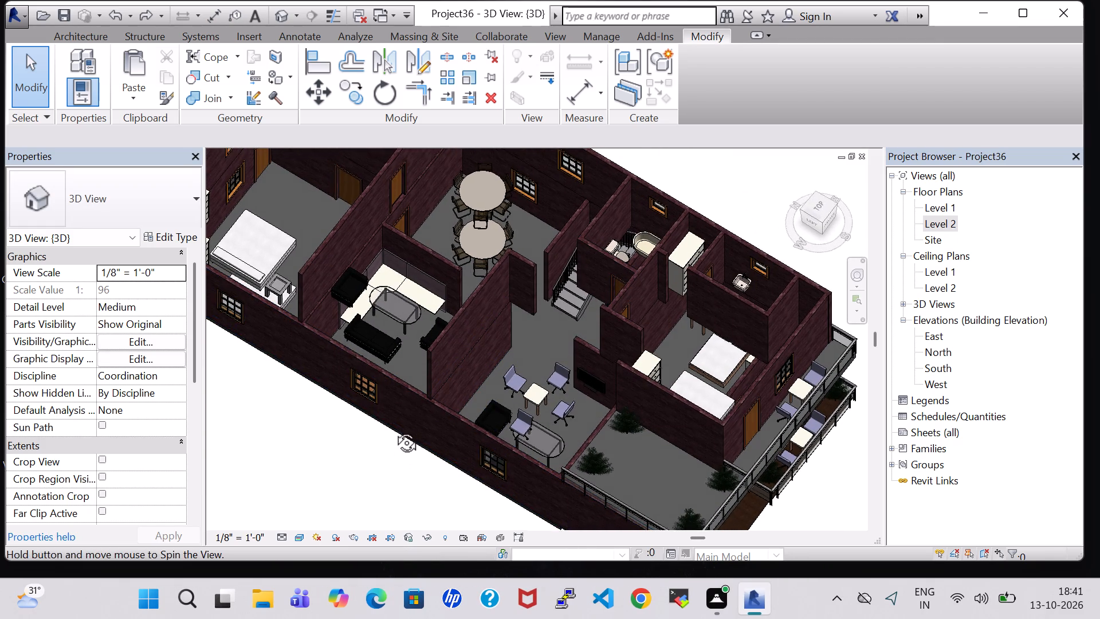
shift+middle_drag(394, 430, 406, 373)
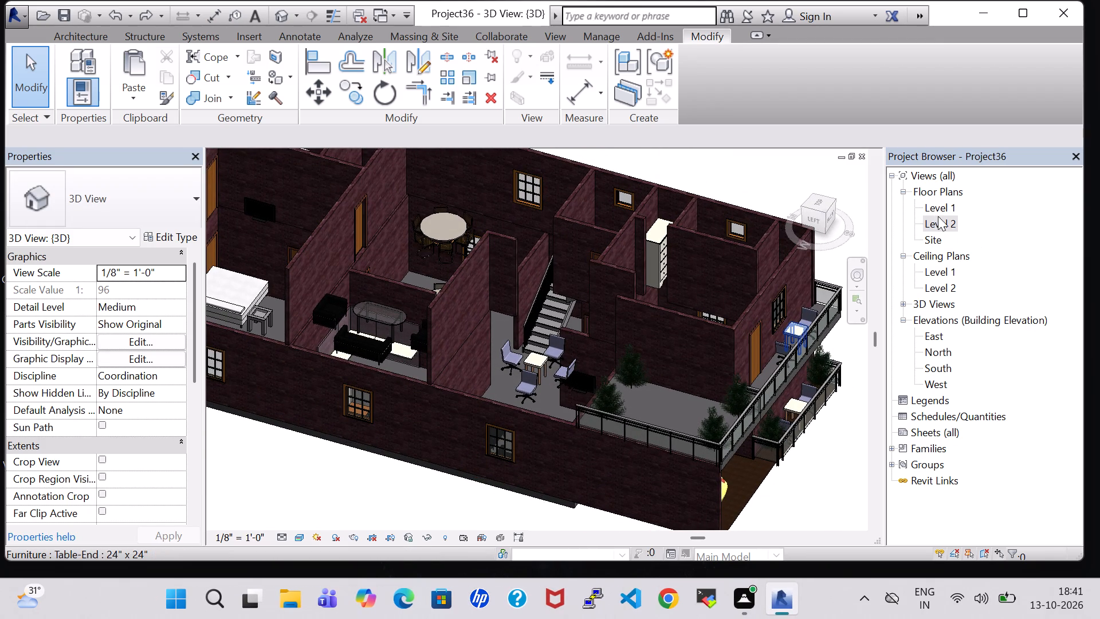
double_click(941, 218)
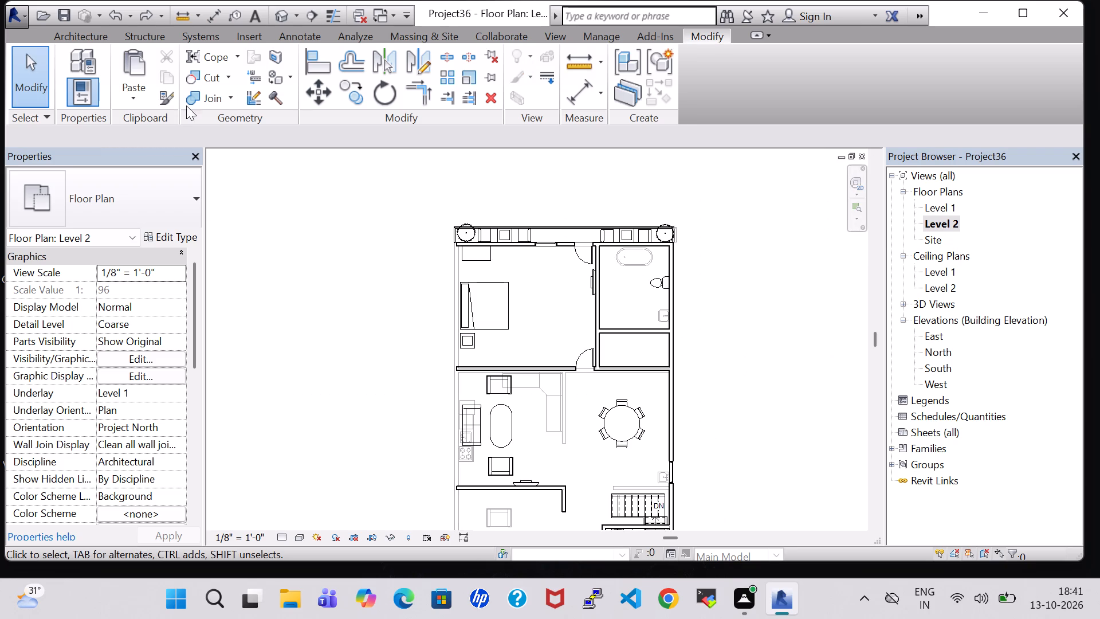
click(81, 42)
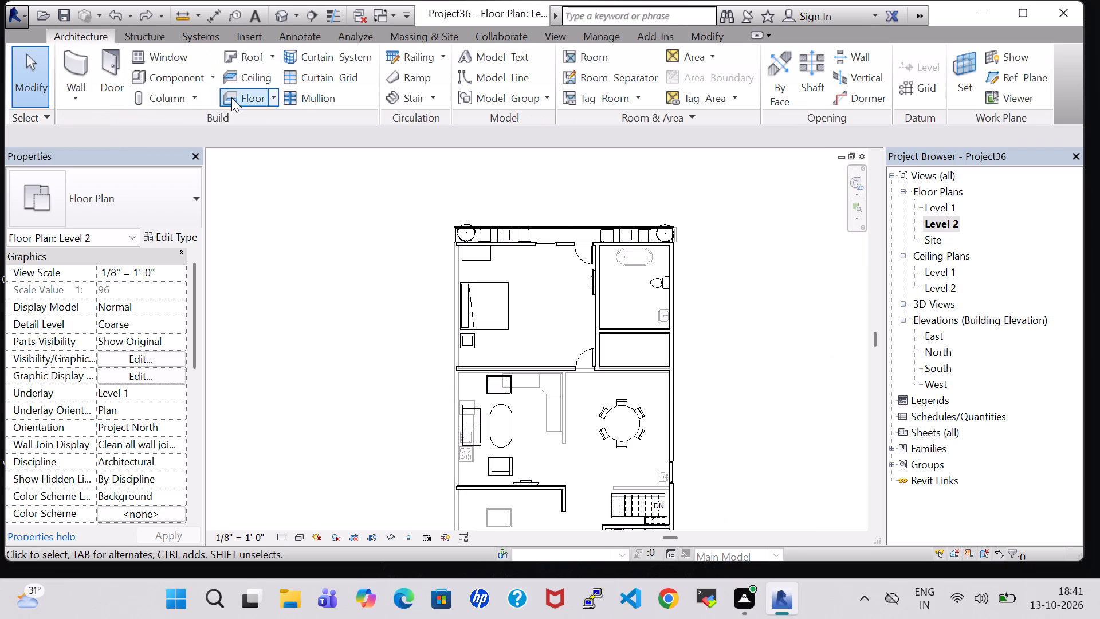
click(231, 97)
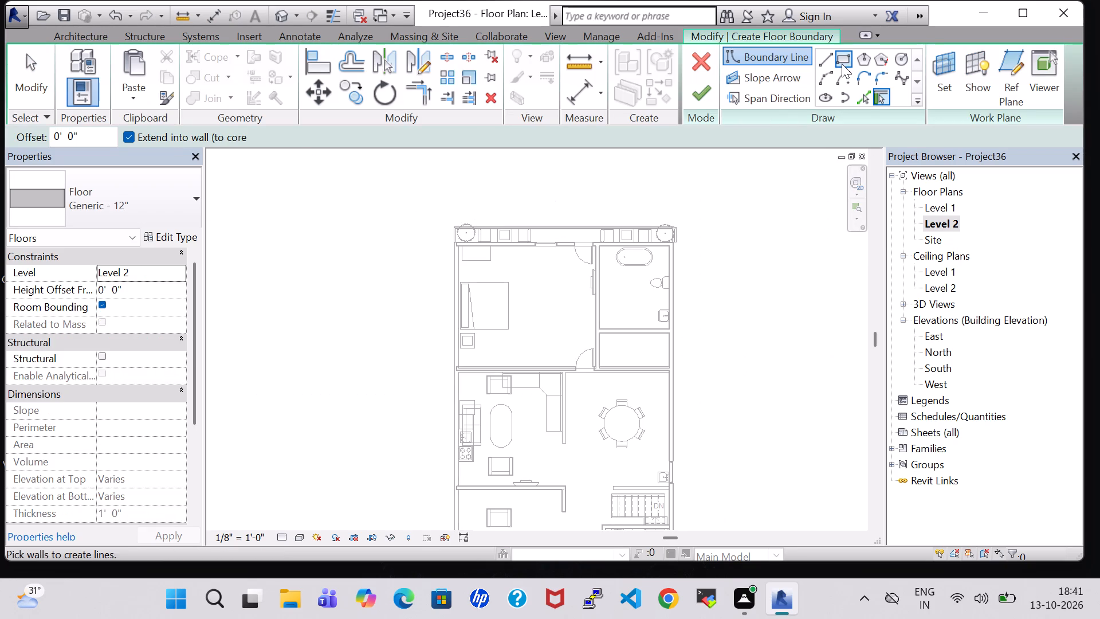
click(842, 64)
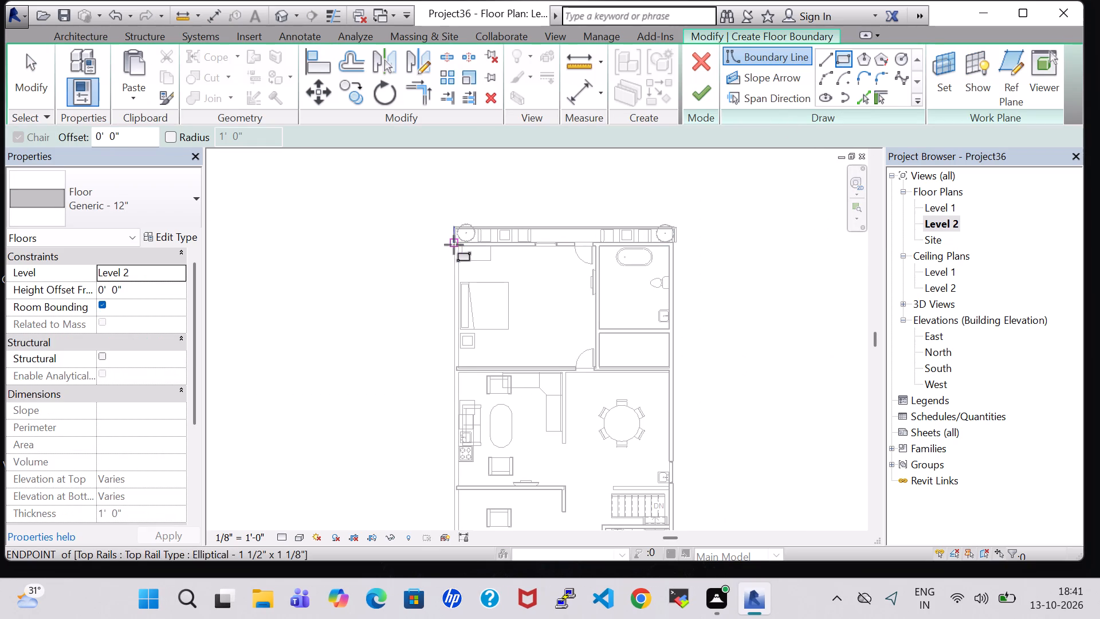
click(454, 245)
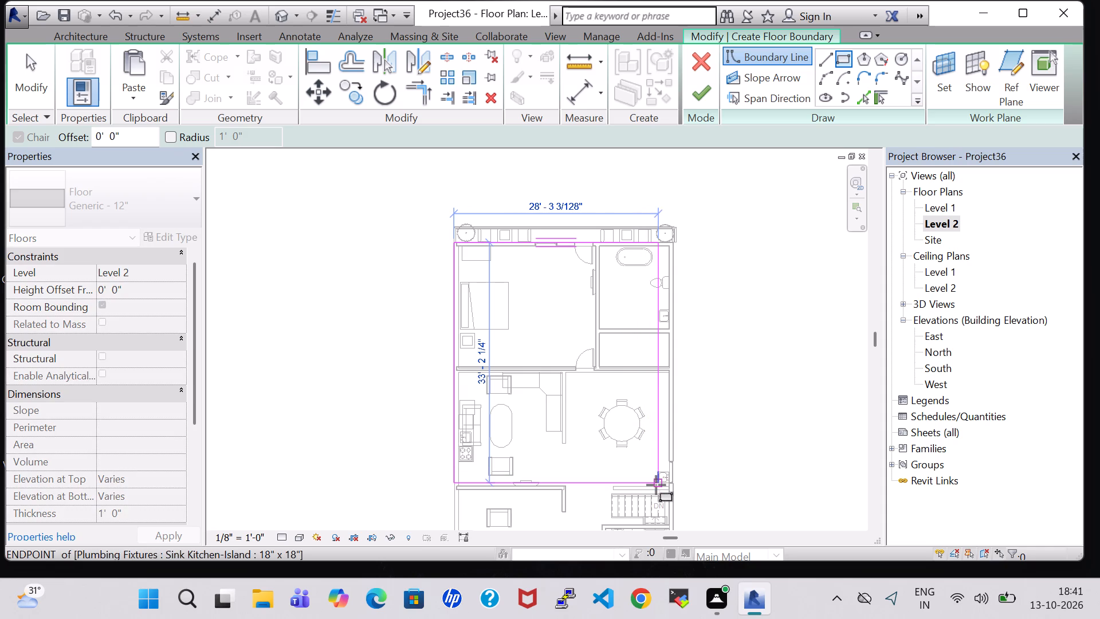
middle_drag(668, 486, 649, 350)
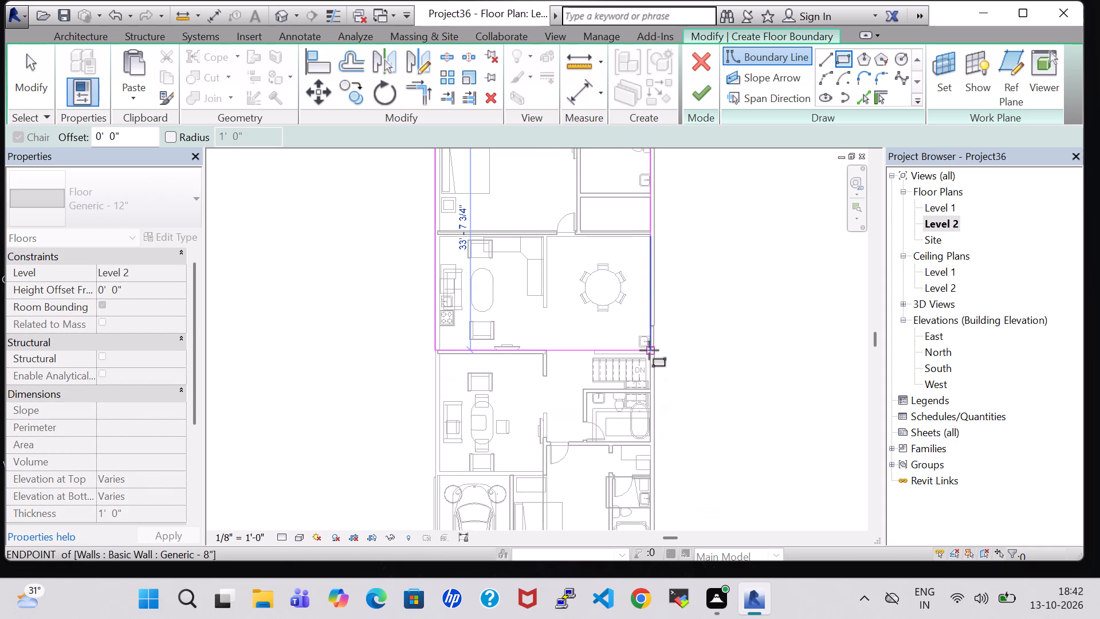
click(650, 473)
click(706, 77)
click(706, 83)
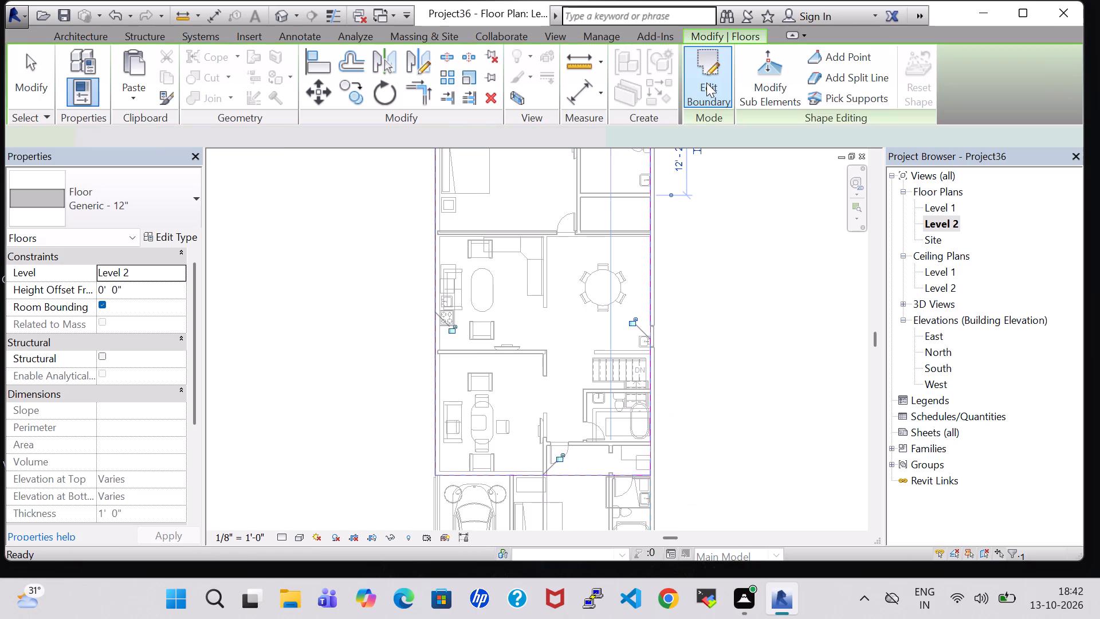
Add a second Generic - 12" floor on Level 2, 19' 2" by 13' 10", covering the south bedroom and its bathroom.
middle_drag(718, 369, 721, 178)
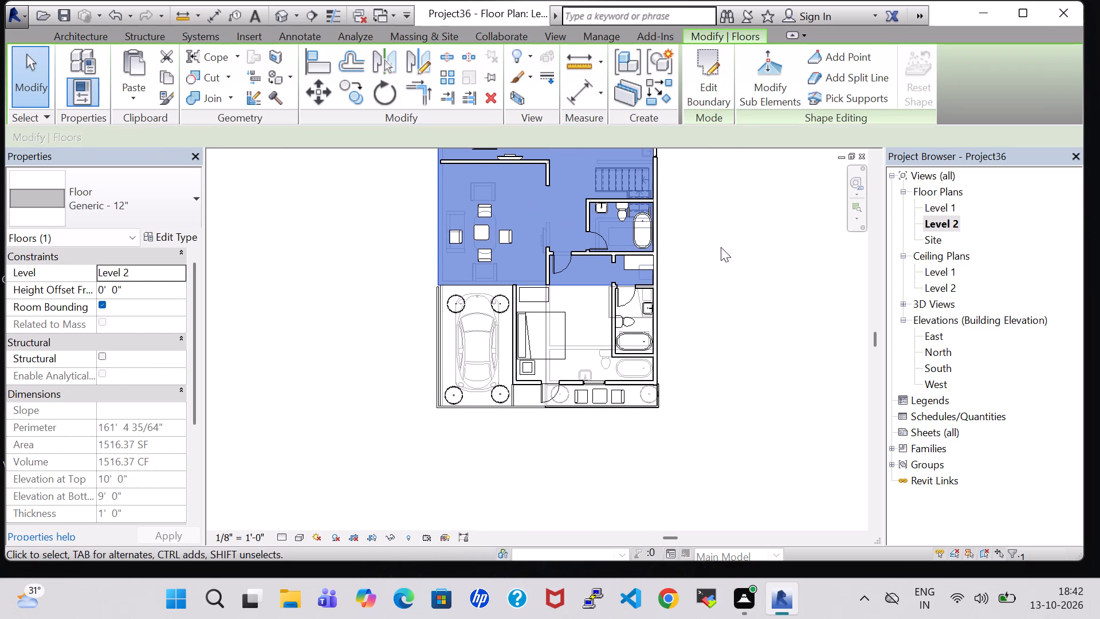
click(84, 36)
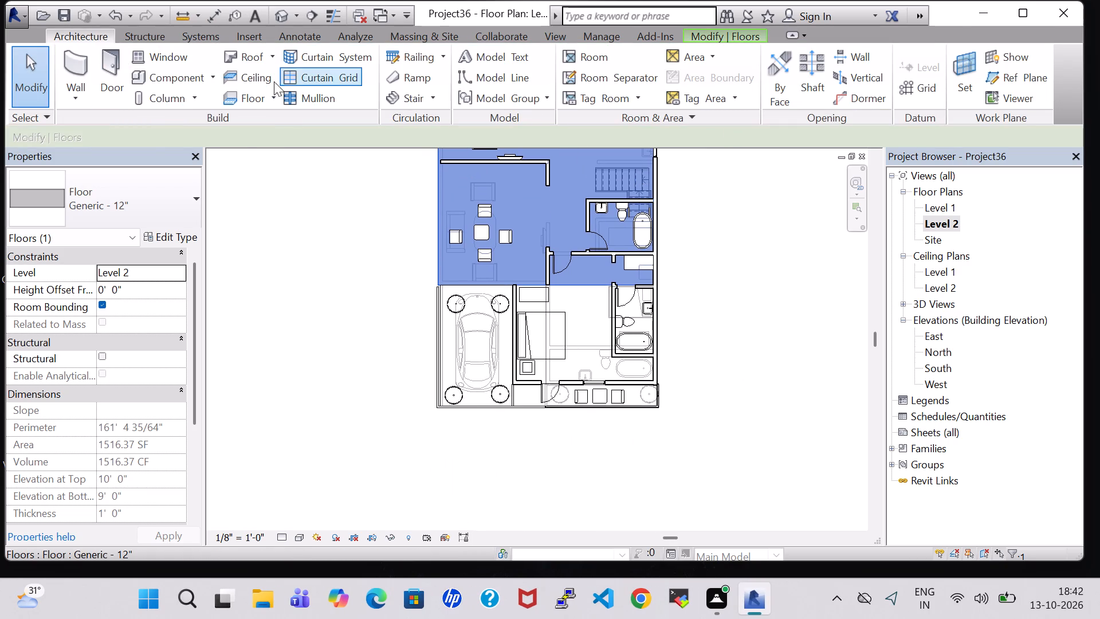
click(277, 13)
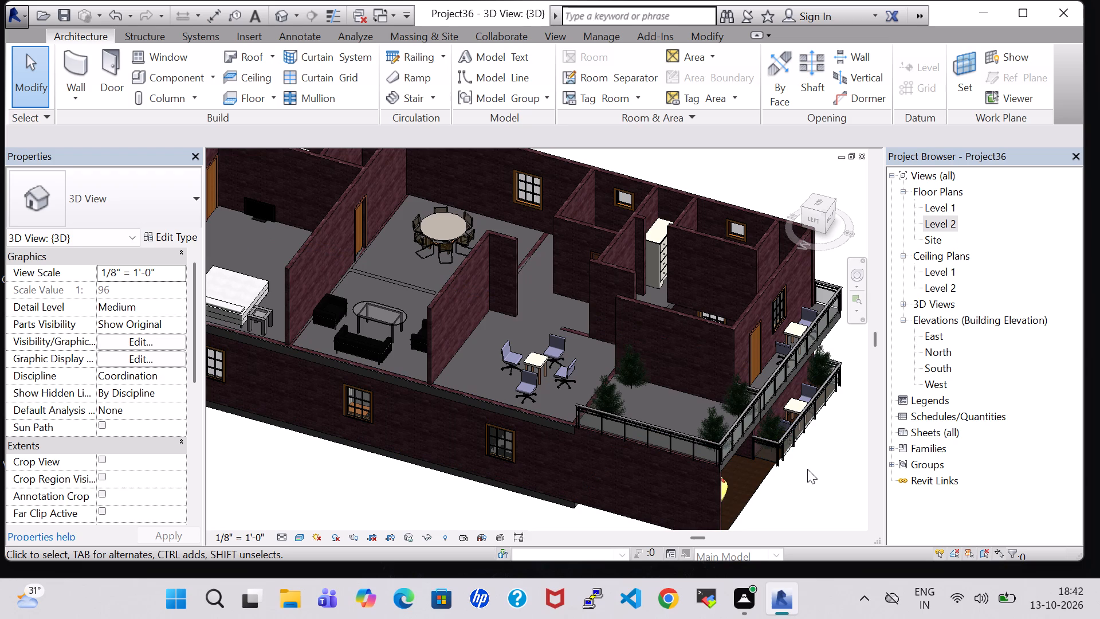
middle_drag(807, 469, 743, 511)
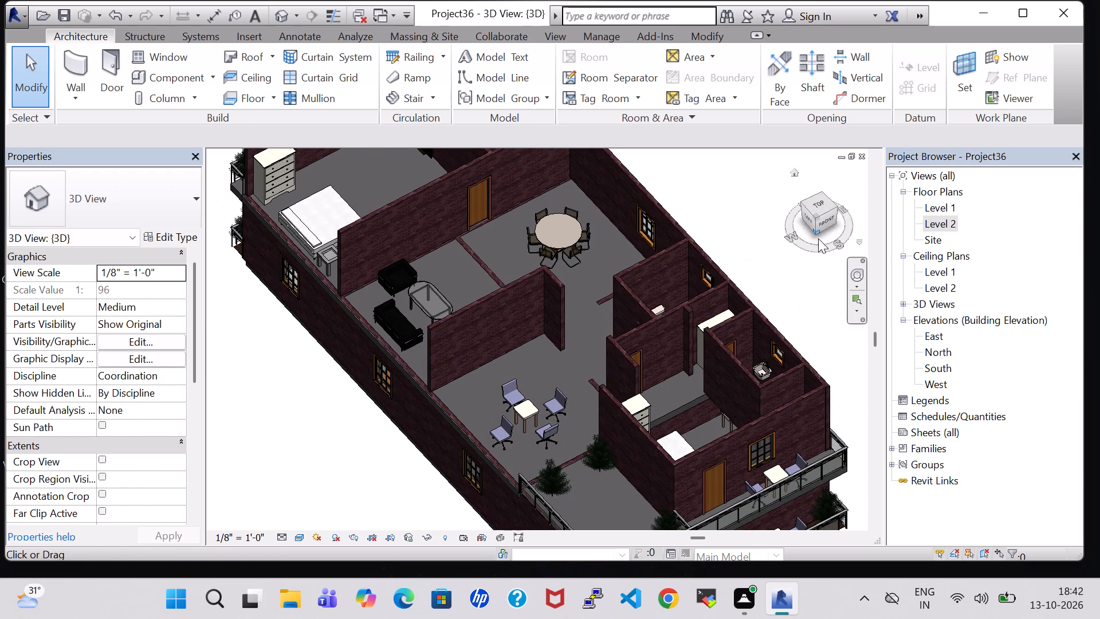
shift+middle_drag(812, 276, 812, 390)
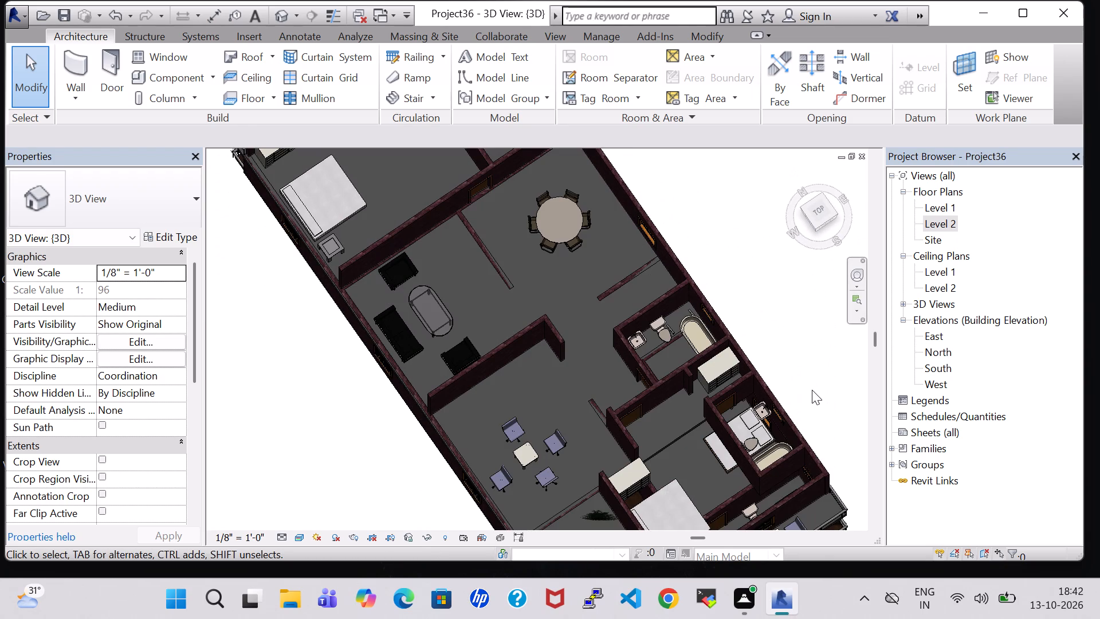
double_click(938, 220)
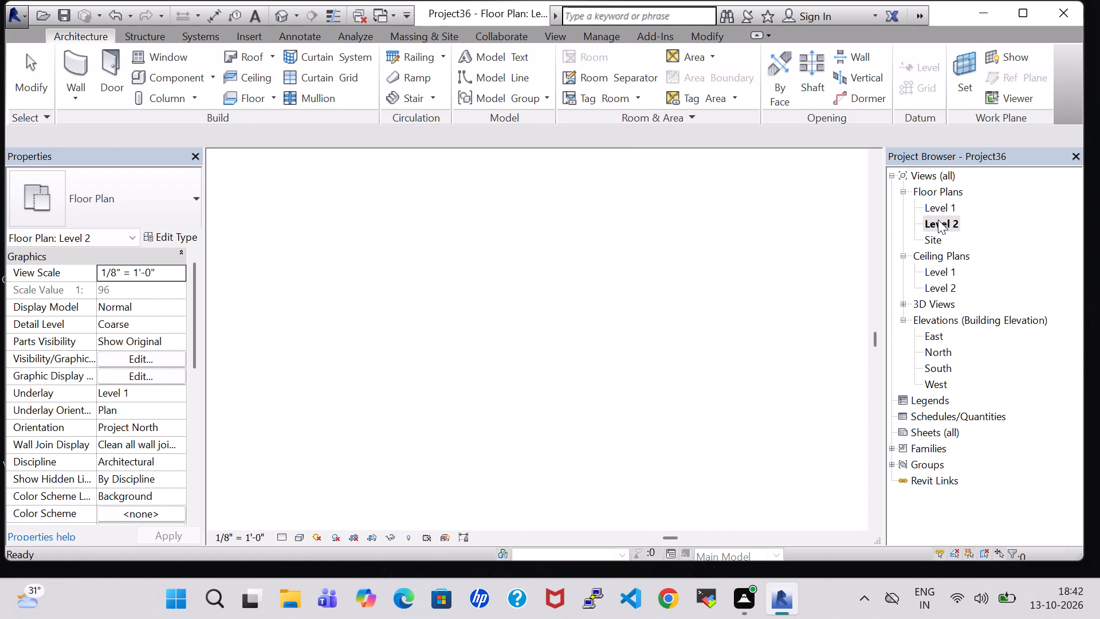
click(254, 96)
click(837, 57)
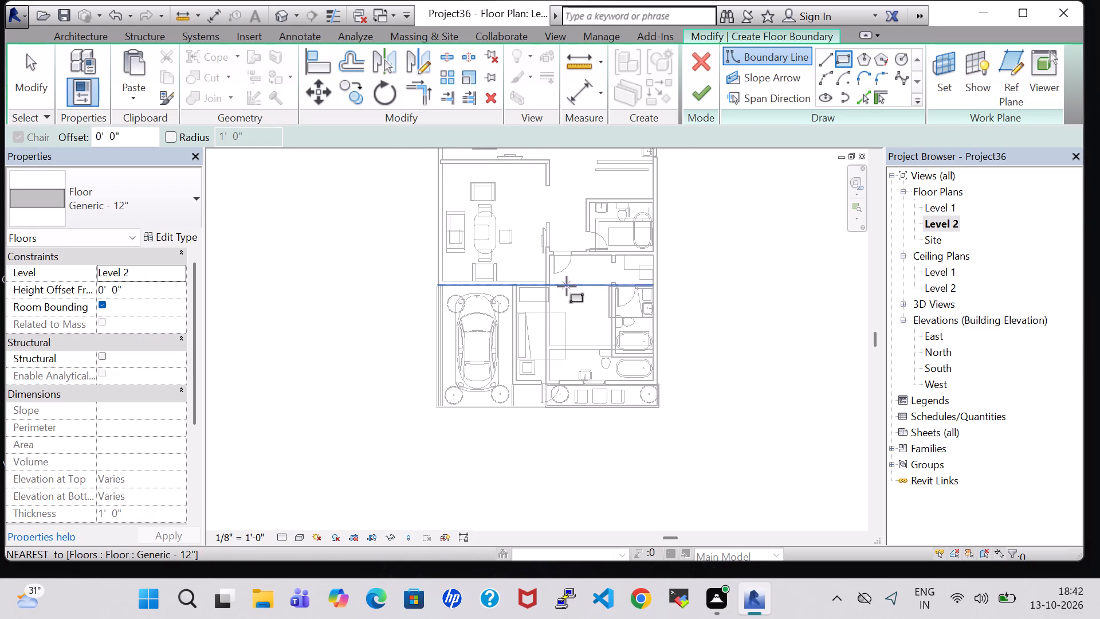
scroll(567, 286, up, 3)
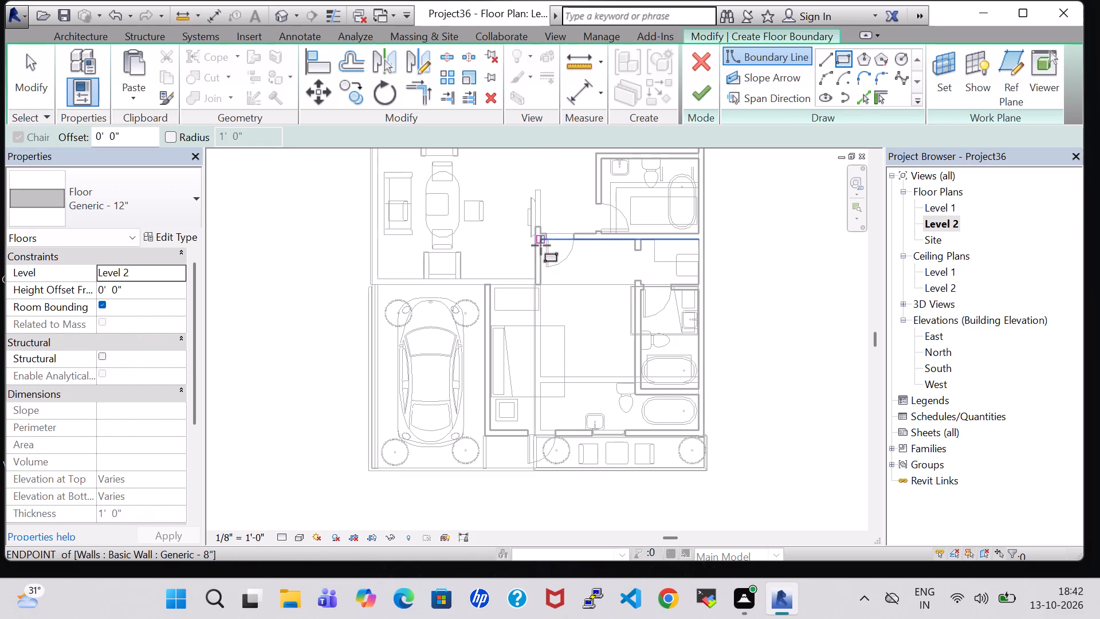
click(490, 286)
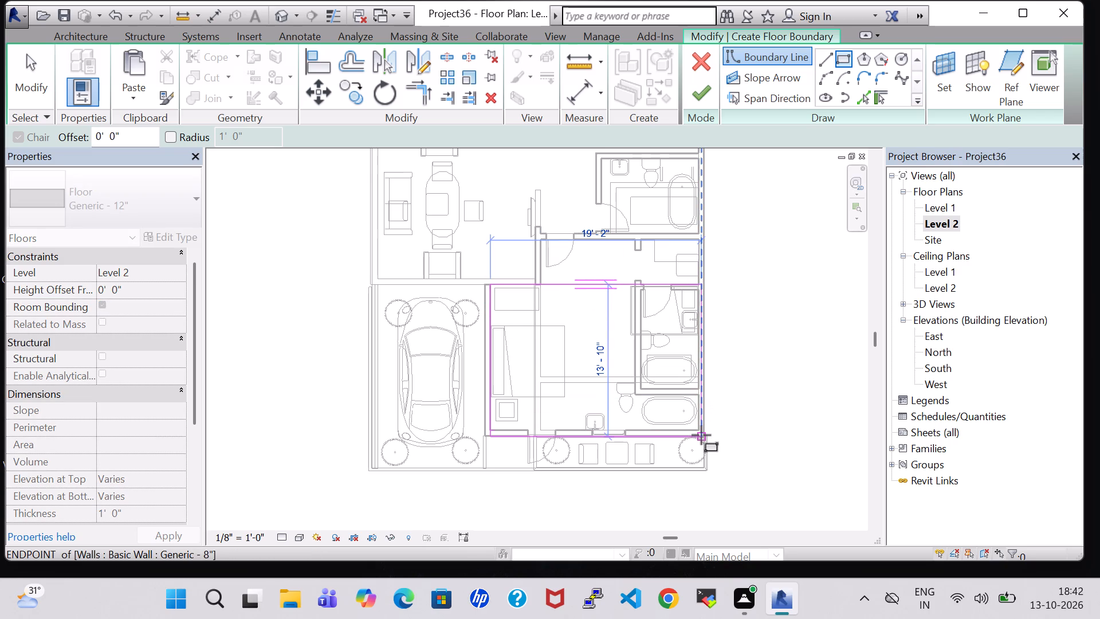
click(701, 435)
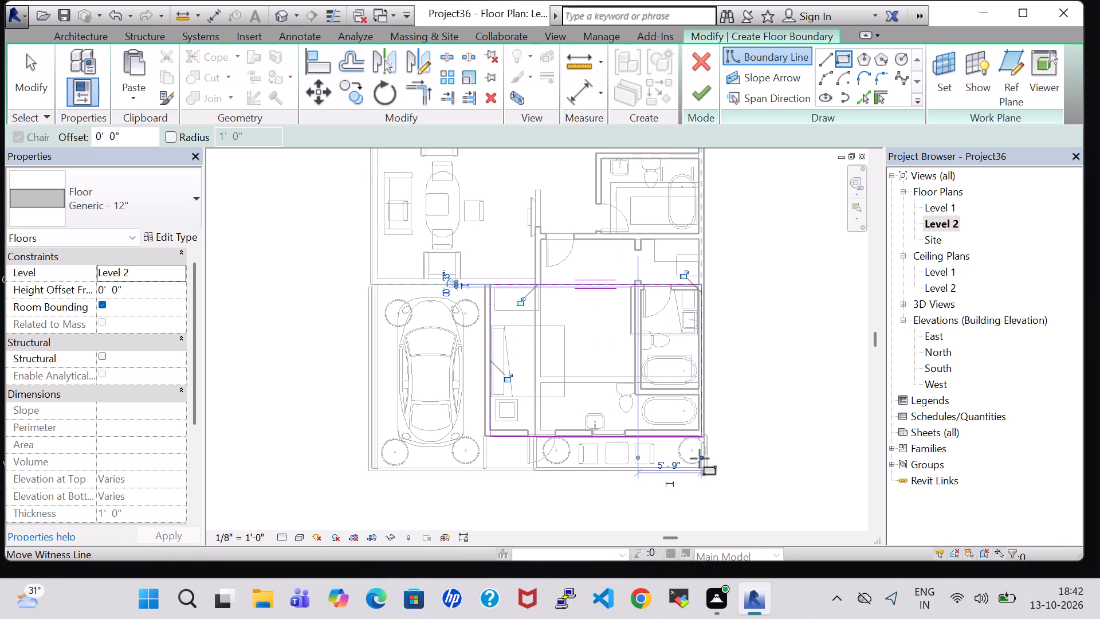
click(699, 104)
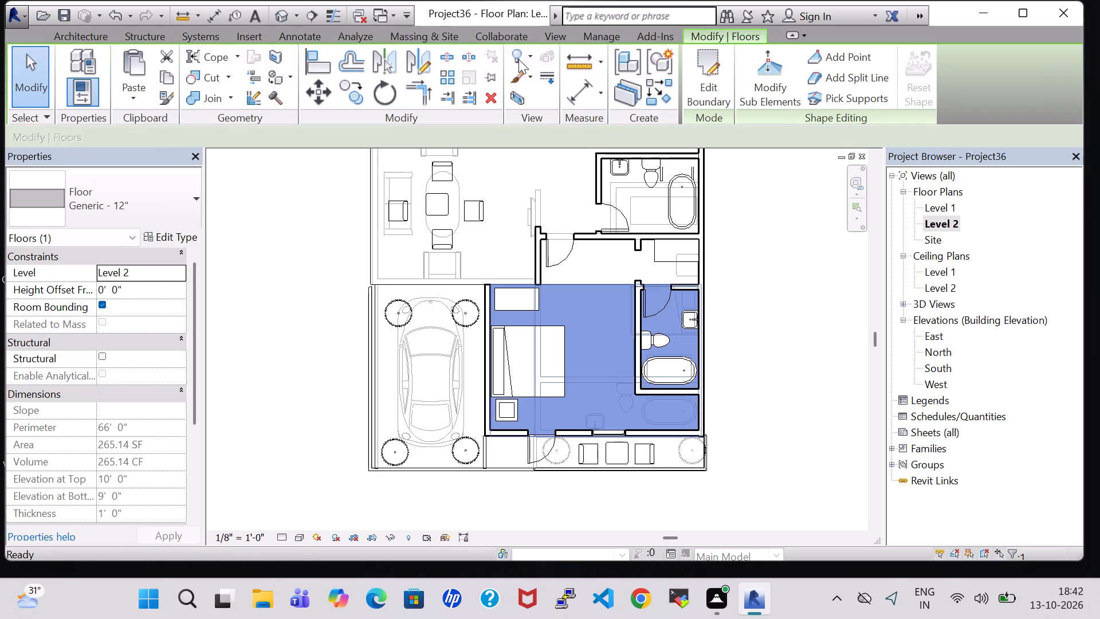
Examine the new Level 2 floors around the south bedroom, bathrooms, terrace and living areas in the 3D view.
click(276, 13)
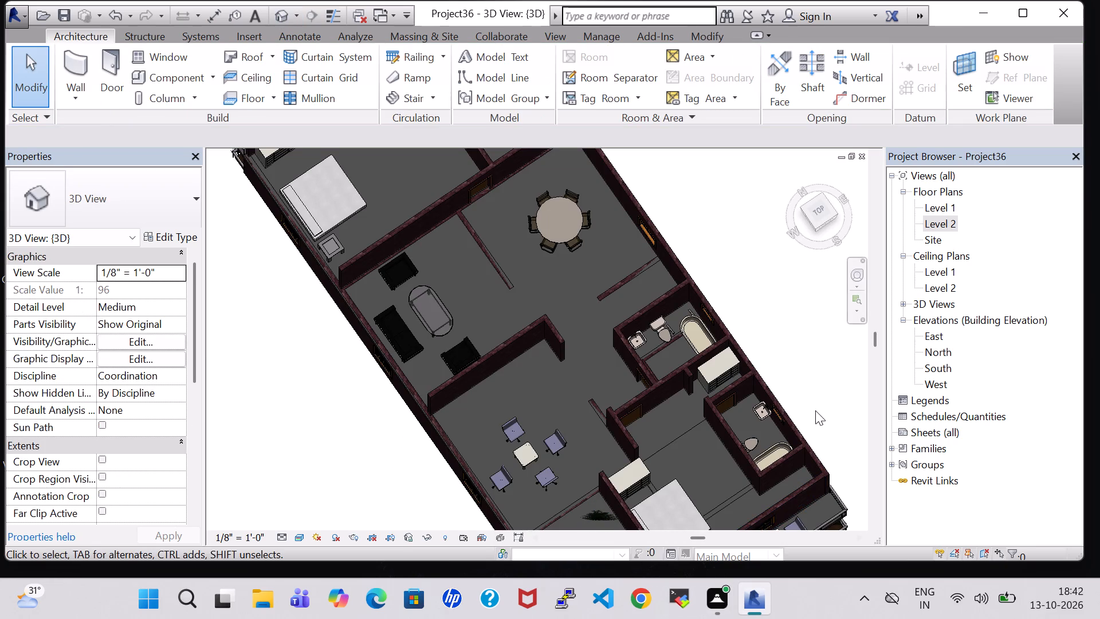
shift+middle_drag(815, 410, 760, 269)
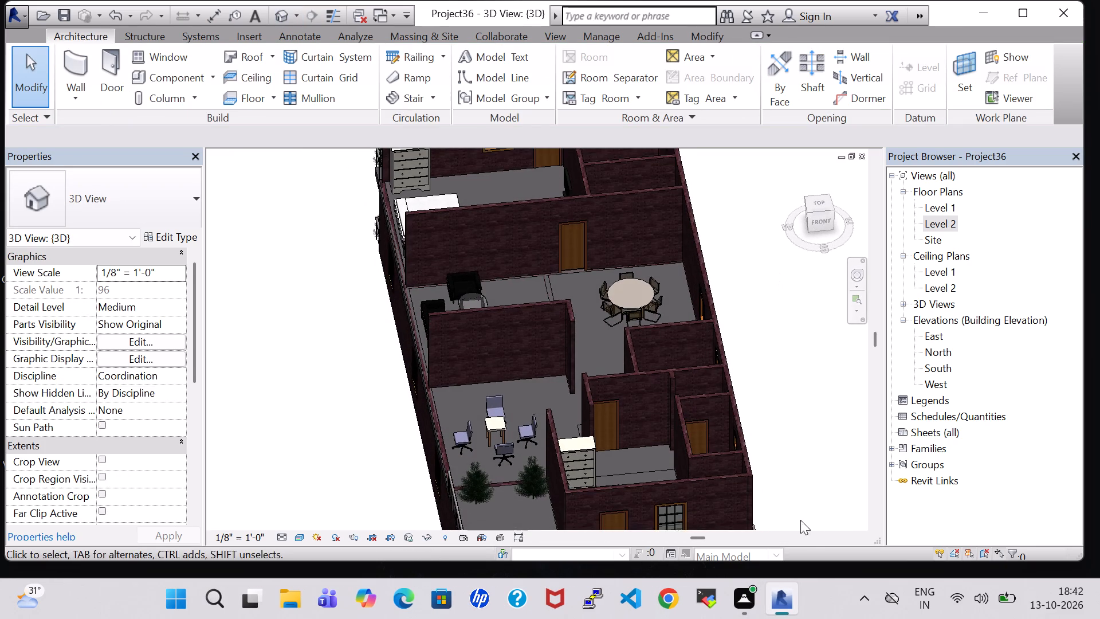
shift+middle_drag(800, 520, 785, 367)
shift+middle_drag(785, 387, 779, 442)
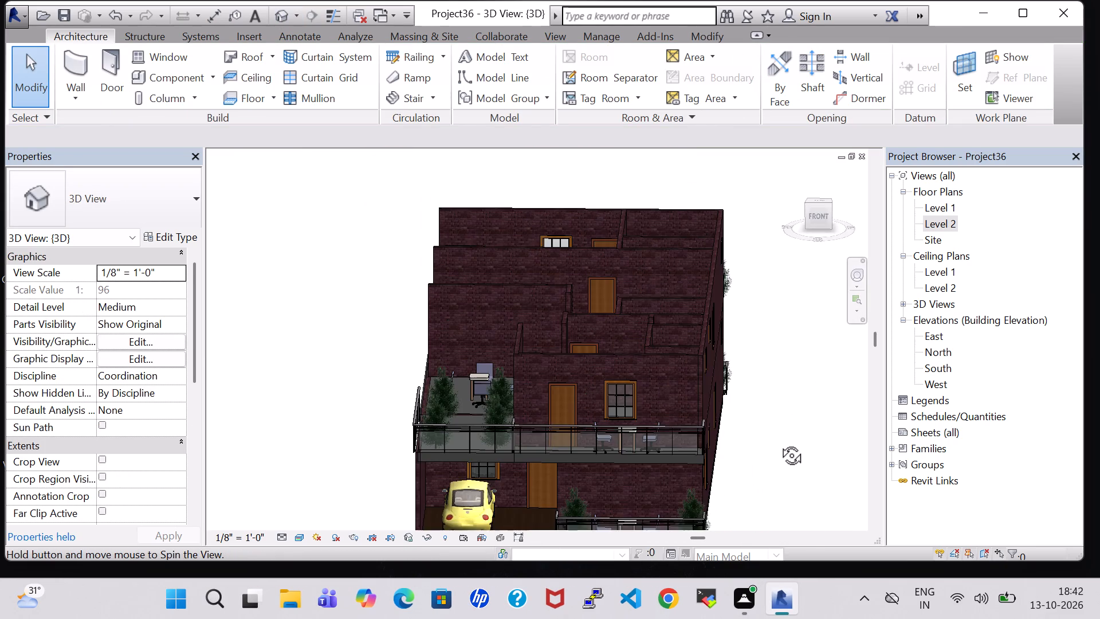
scroll(752, 425, up, 1)
shift+middle_drag(754, 425, 757, 464)
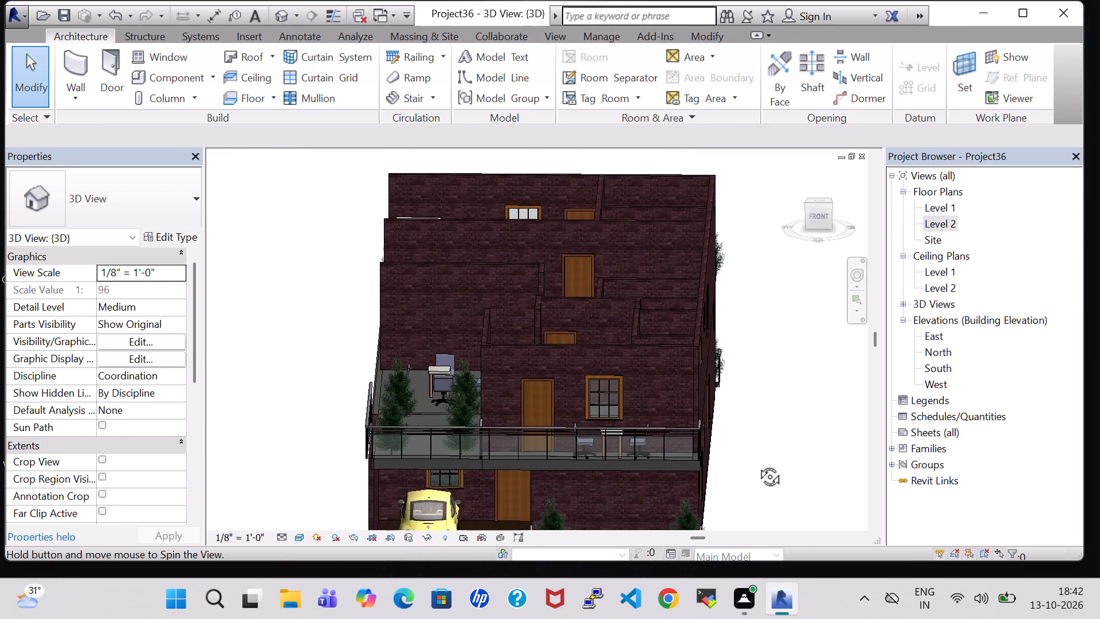
shift+middle_drag(757, 464, 758, 530)
middle_drag(767, 477, 762, 344)
shift+middle_drag(762, 336, 766, 339)
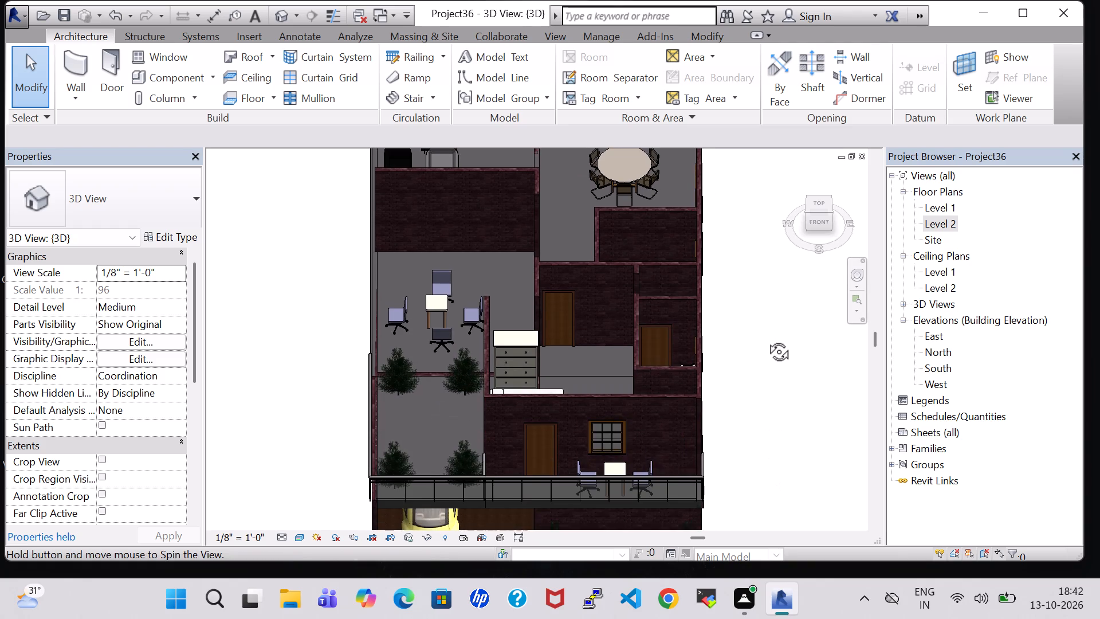
shift+middle_drag(766, 339, 772, 397)
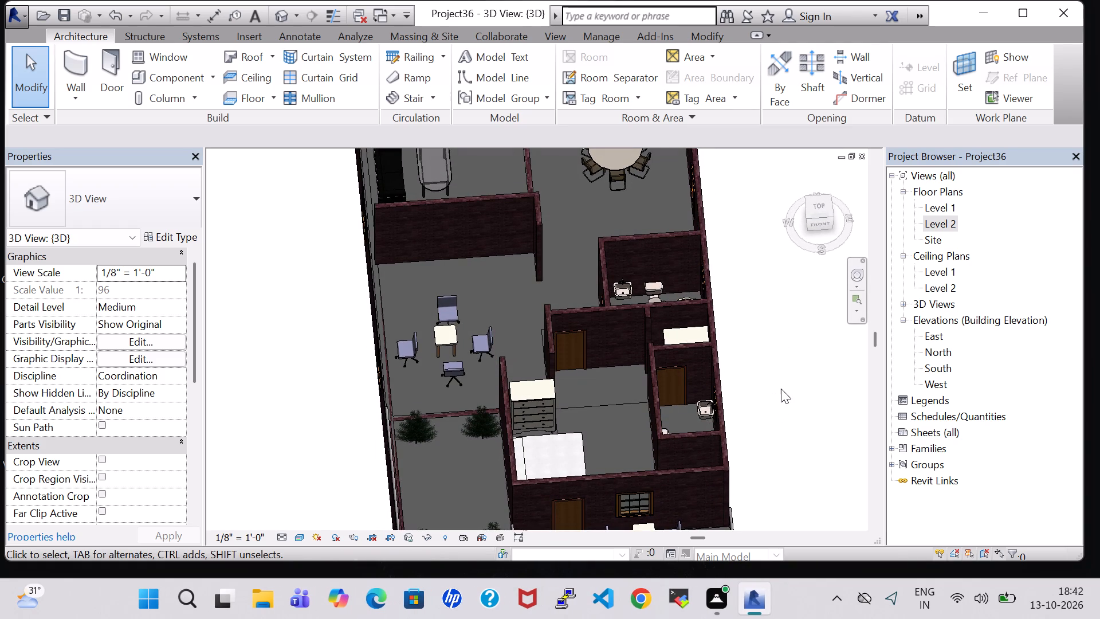
shift+middle_drag(804, 390, 767, 379)
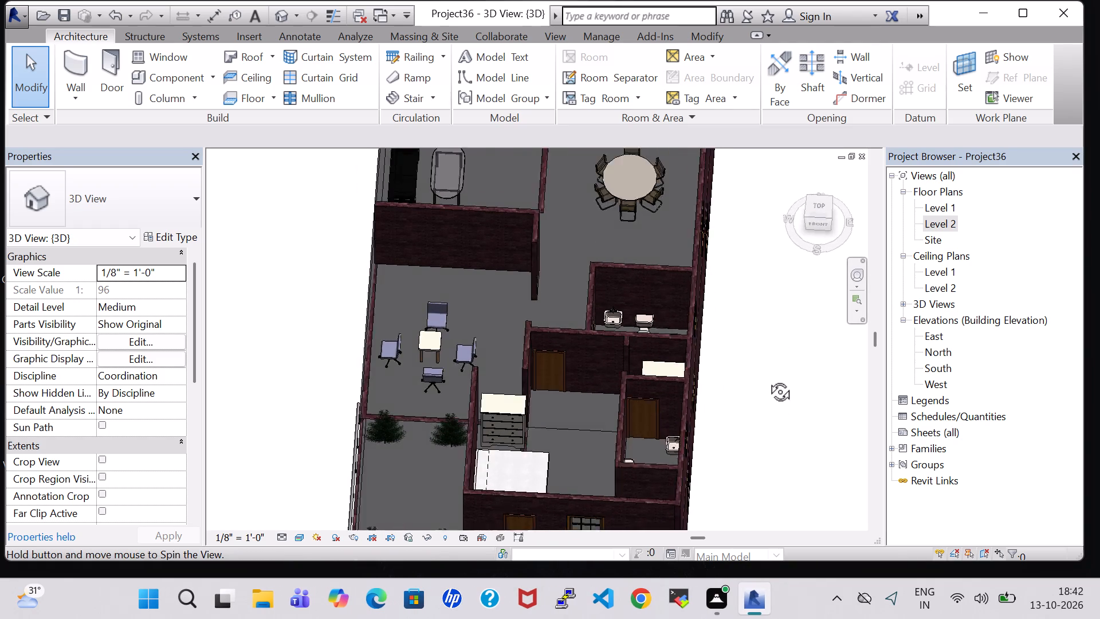
shift+middle_drag(767, 379, 752, 326)
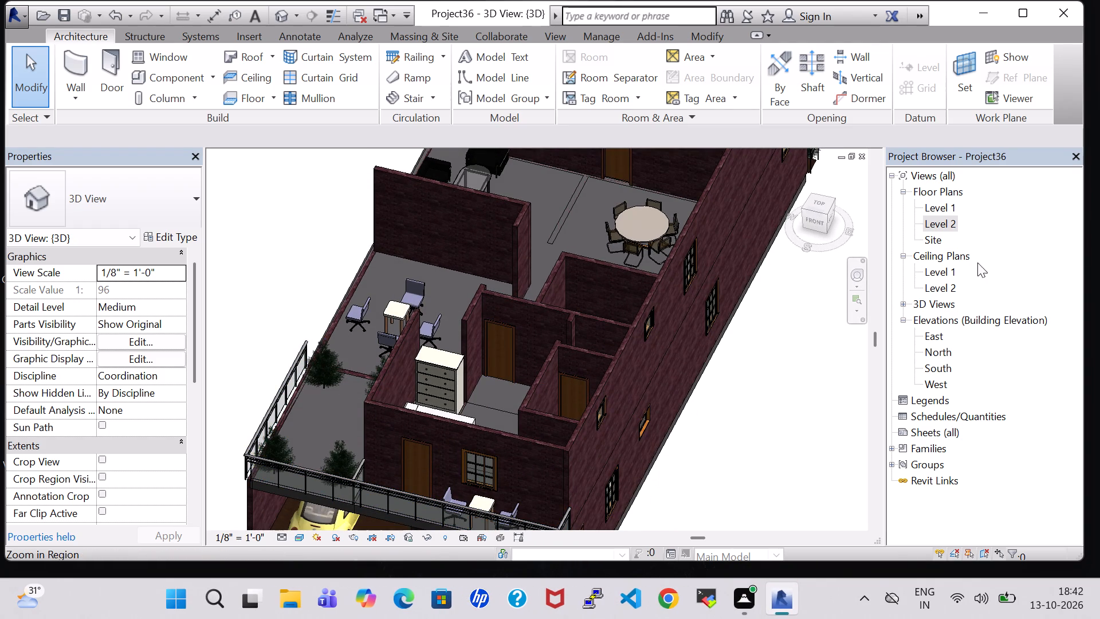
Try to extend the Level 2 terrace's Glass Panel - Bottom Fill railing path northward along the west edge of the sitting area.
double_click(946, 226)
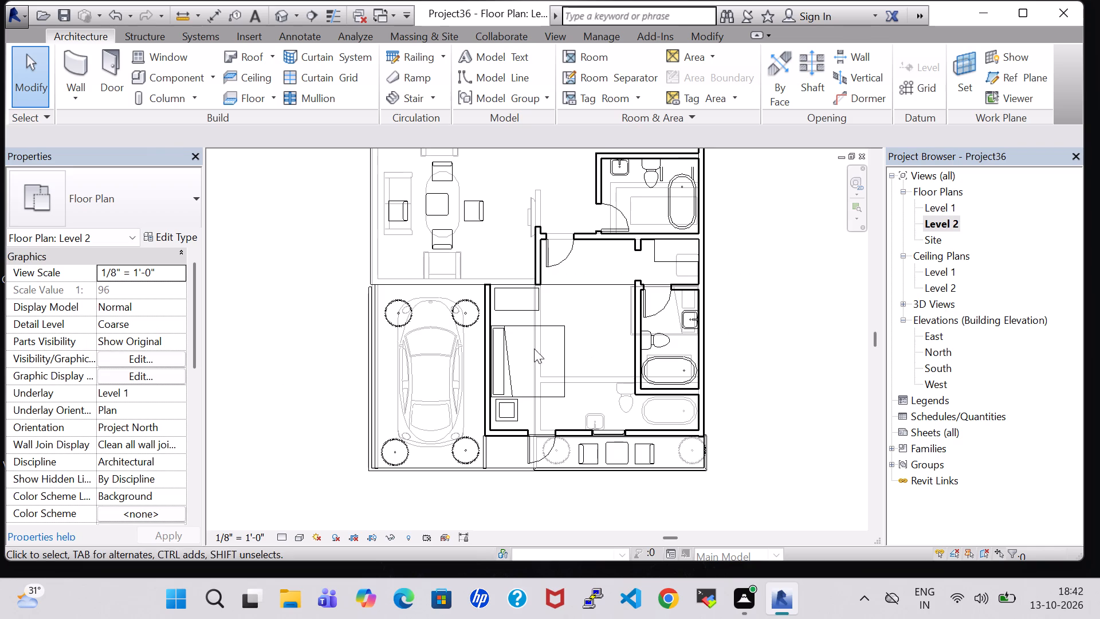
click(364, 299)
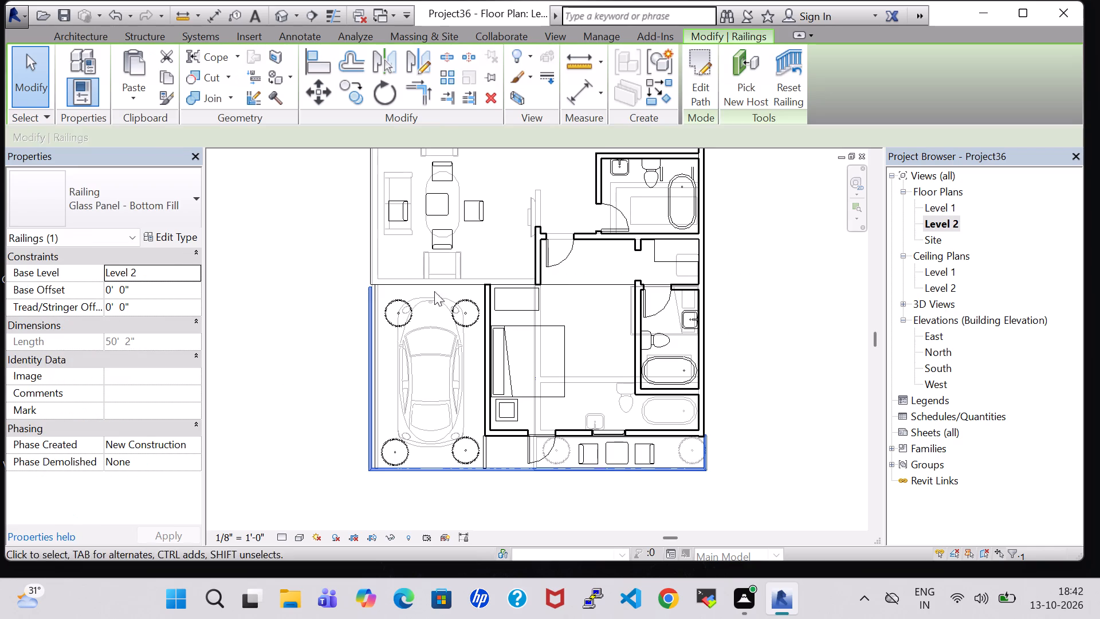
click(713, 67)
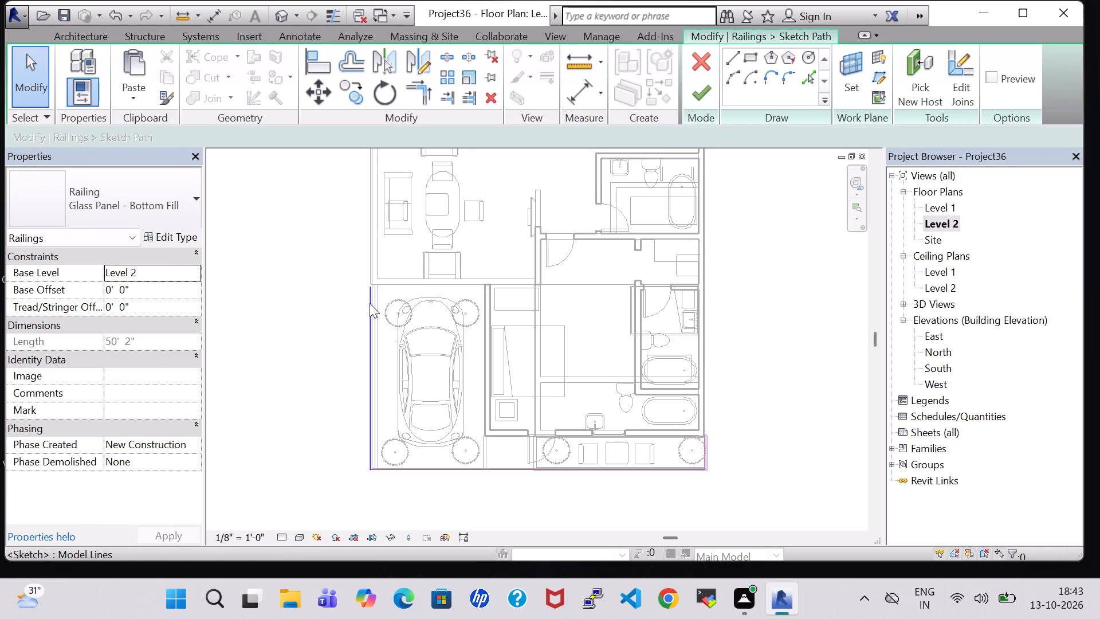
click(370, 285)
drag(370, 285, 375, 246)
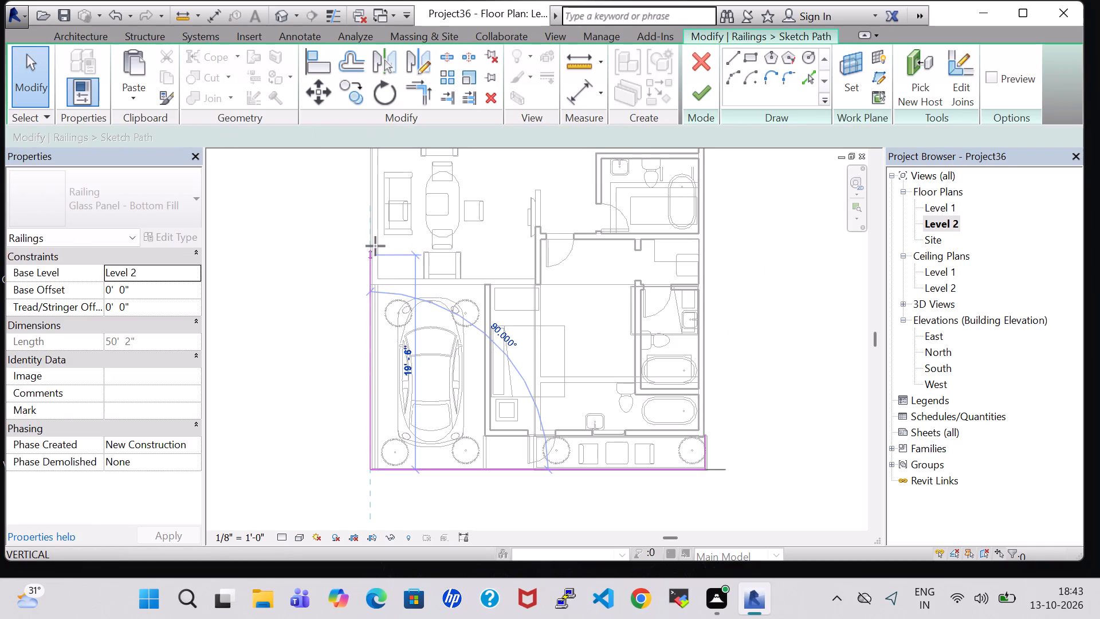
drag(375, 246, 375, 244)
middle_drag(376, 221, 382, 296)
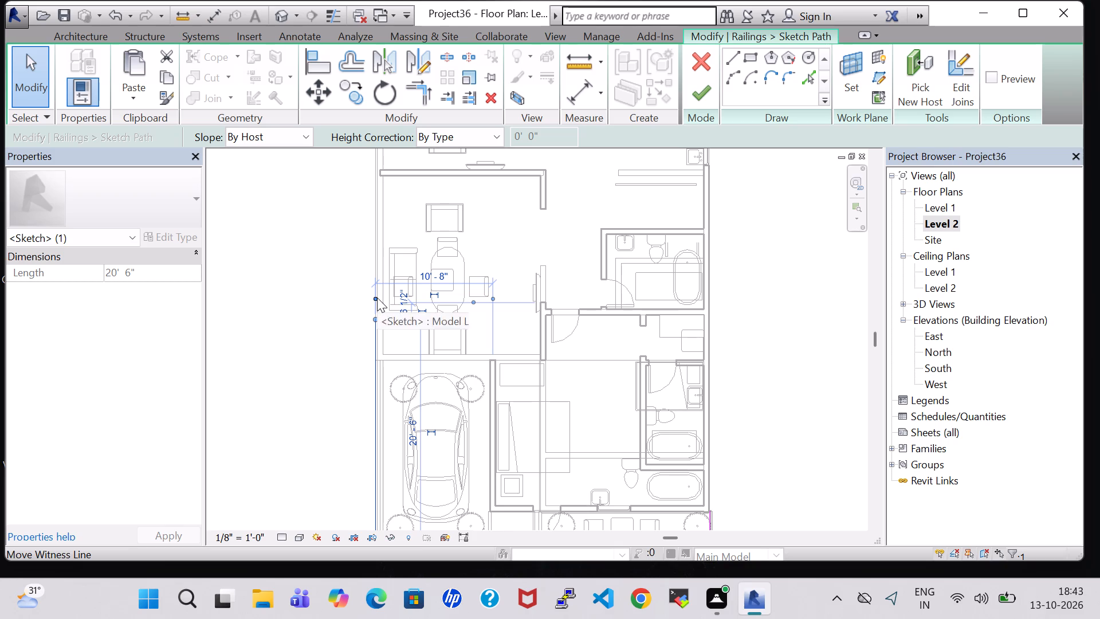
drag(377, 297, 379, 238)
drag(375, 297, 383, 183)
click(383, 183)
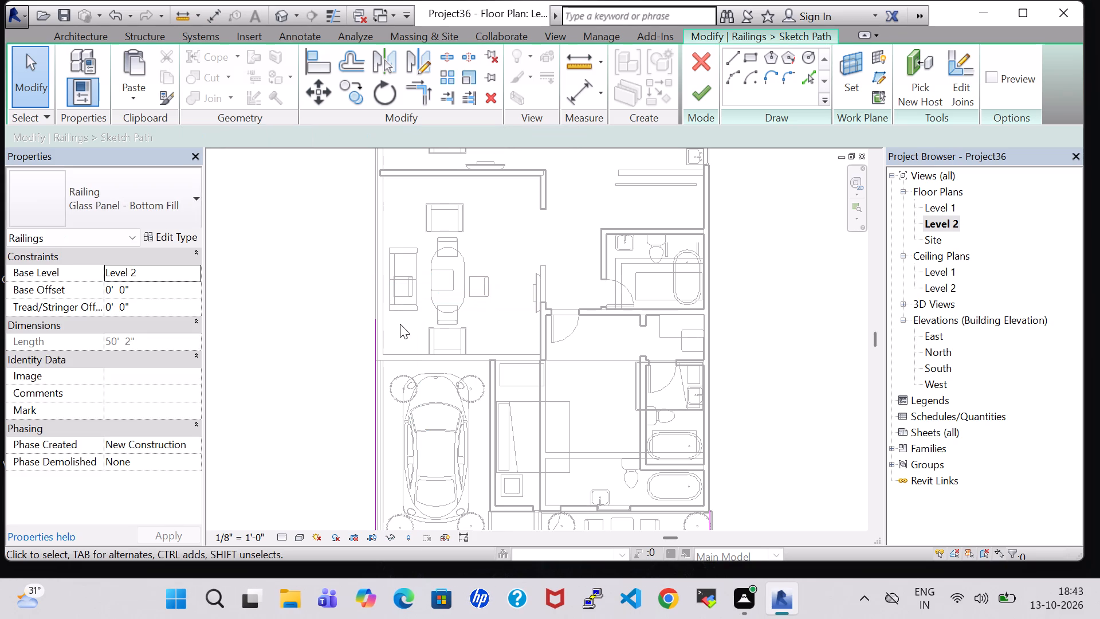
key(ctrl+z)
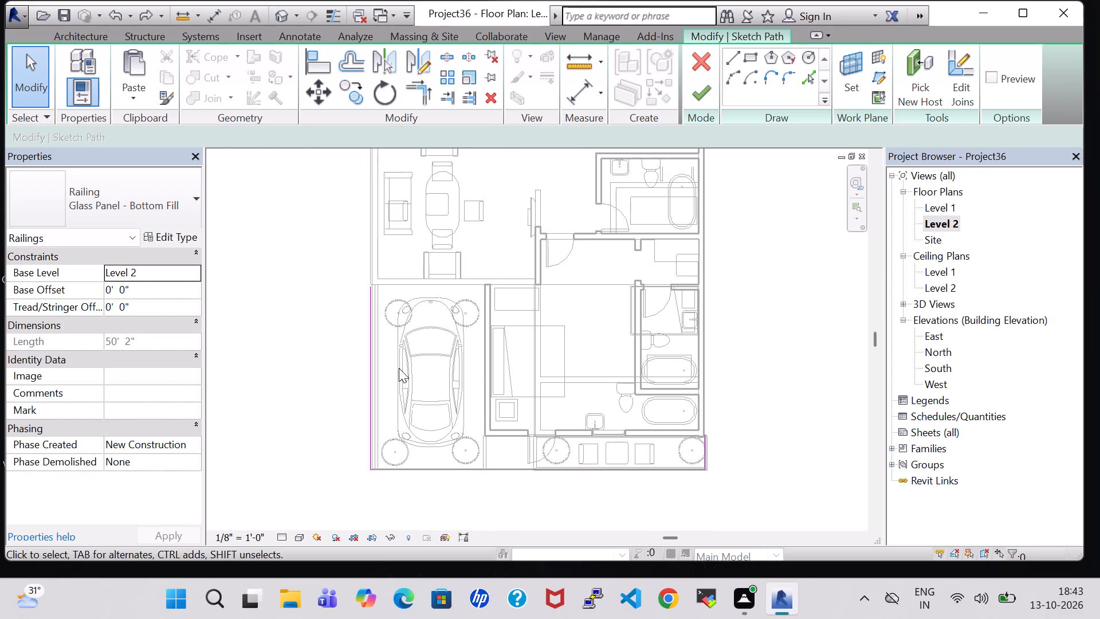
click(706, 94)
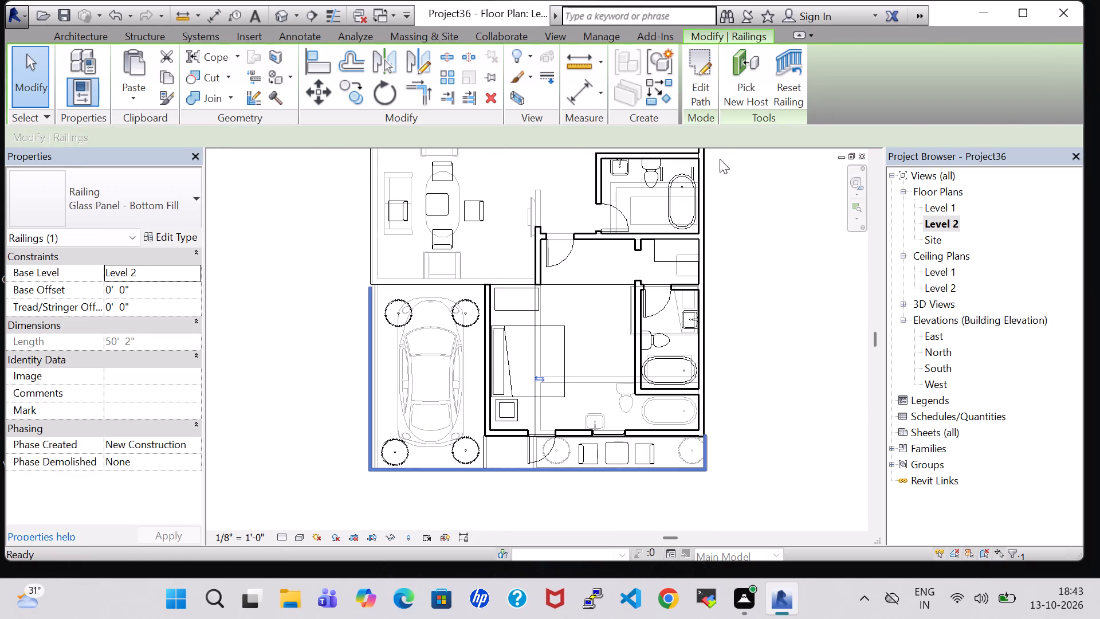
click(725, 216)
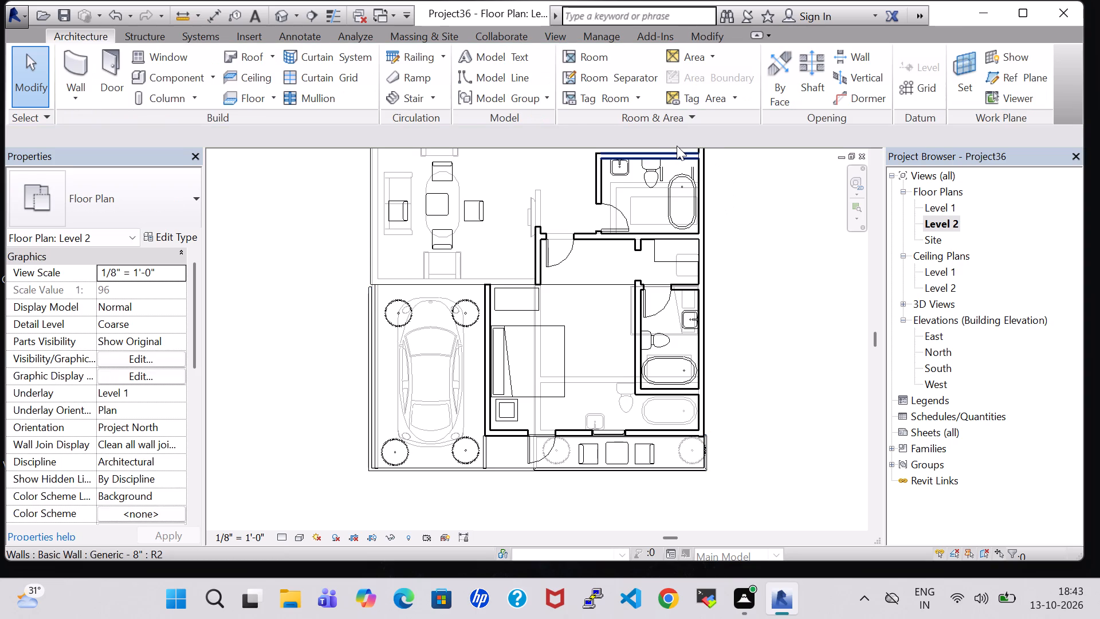
Draw a Generic - 8" wall about 17' long on Level 2, closing the west side of the sitting area north of the terrace.
click(72, 68)
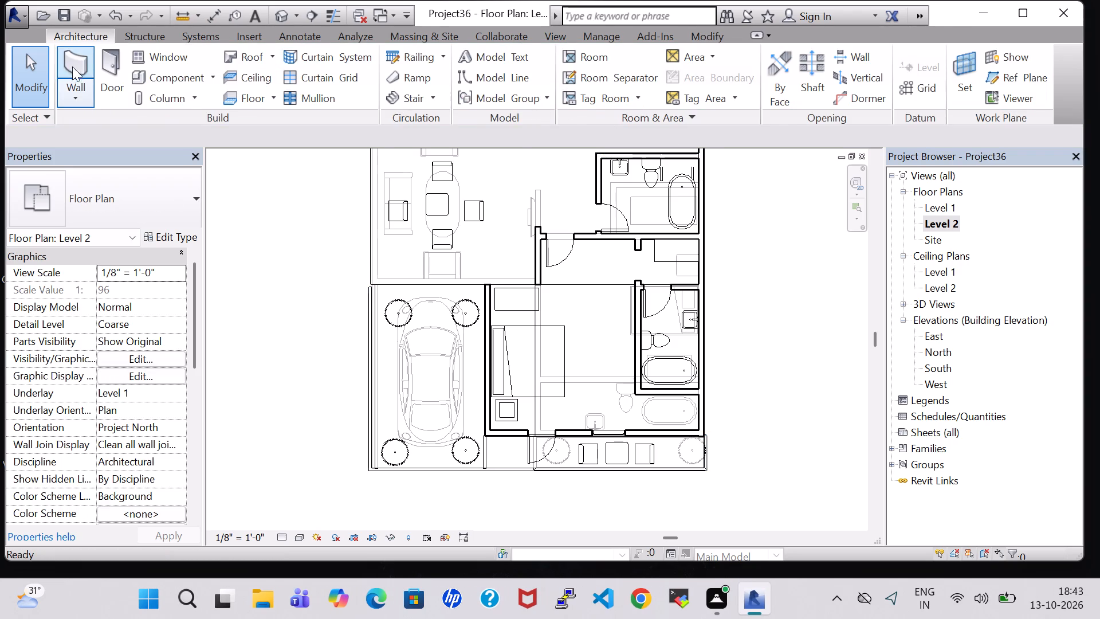
scroll(296, 178, up, 1)
middle_drag(296, 178, 299, 294)
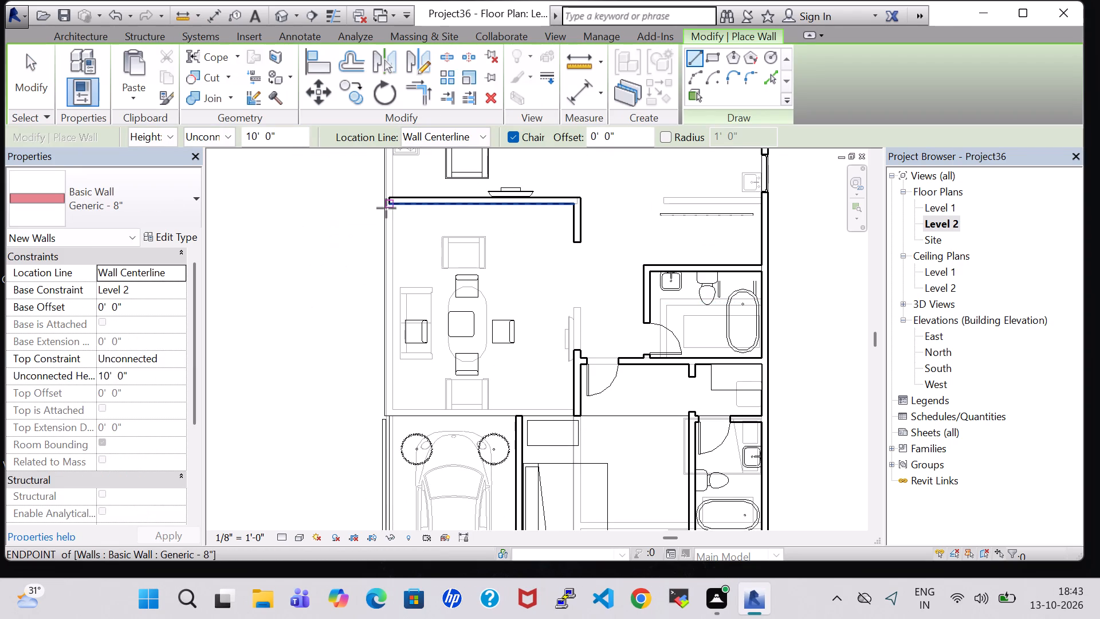
click(388, 201)
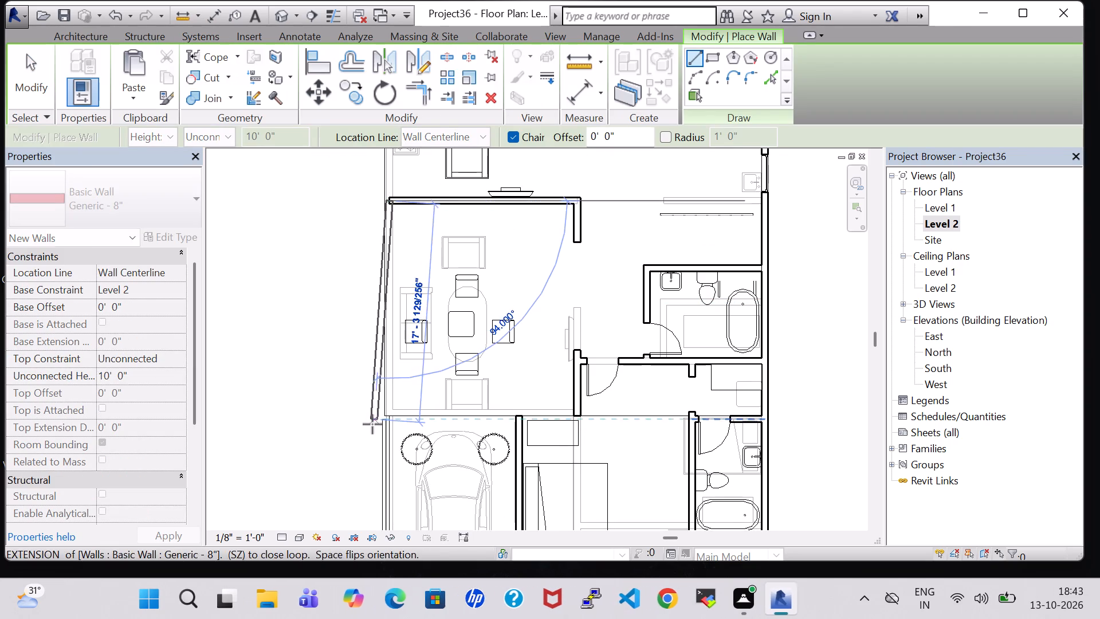
click(383, 416)
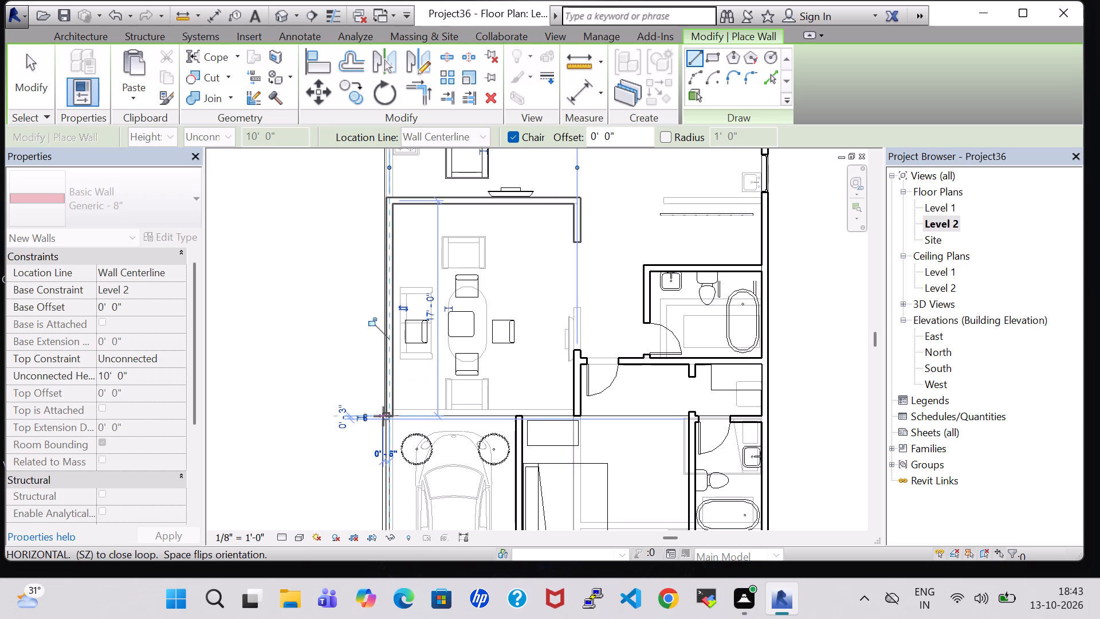
key(Escape)
key(Escape)
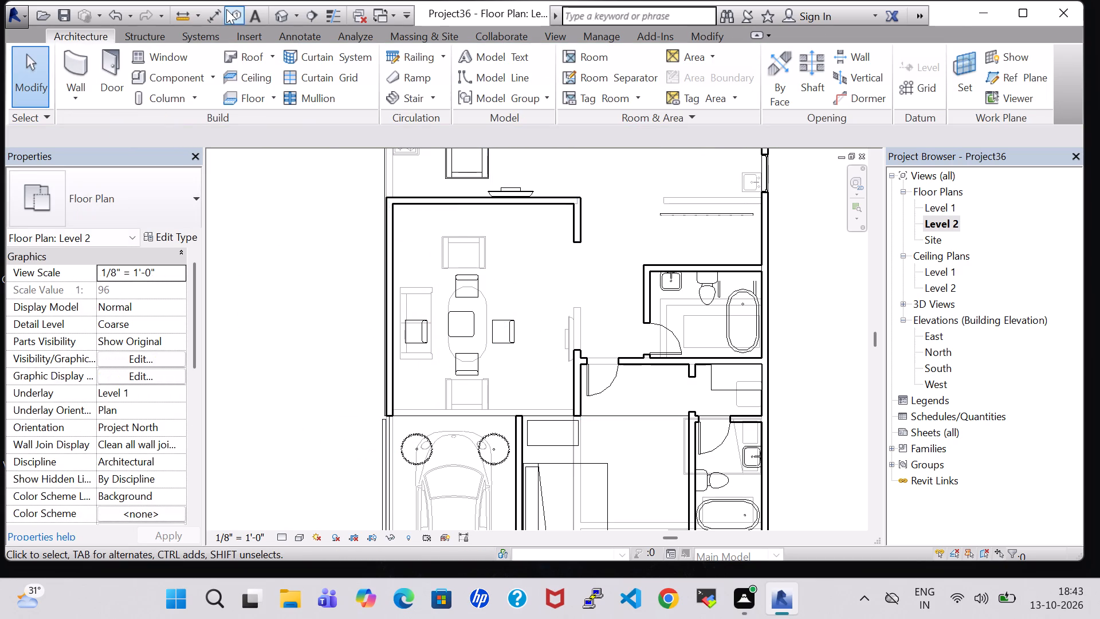
Examine the west side of Level 2 around the sitting area, terrace and living room in the 3D view.
click(274, 15)
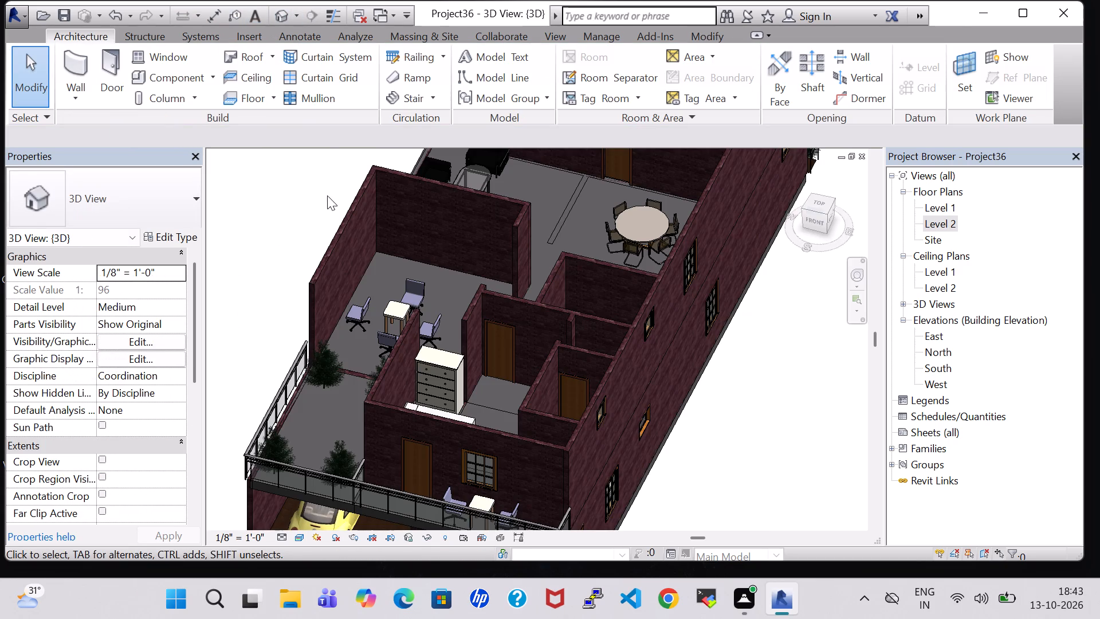
scroll(296, 251, up, 1)
middle_drag(296, 251, 372, 272)
middle_drag(316, 297, 344, 253)
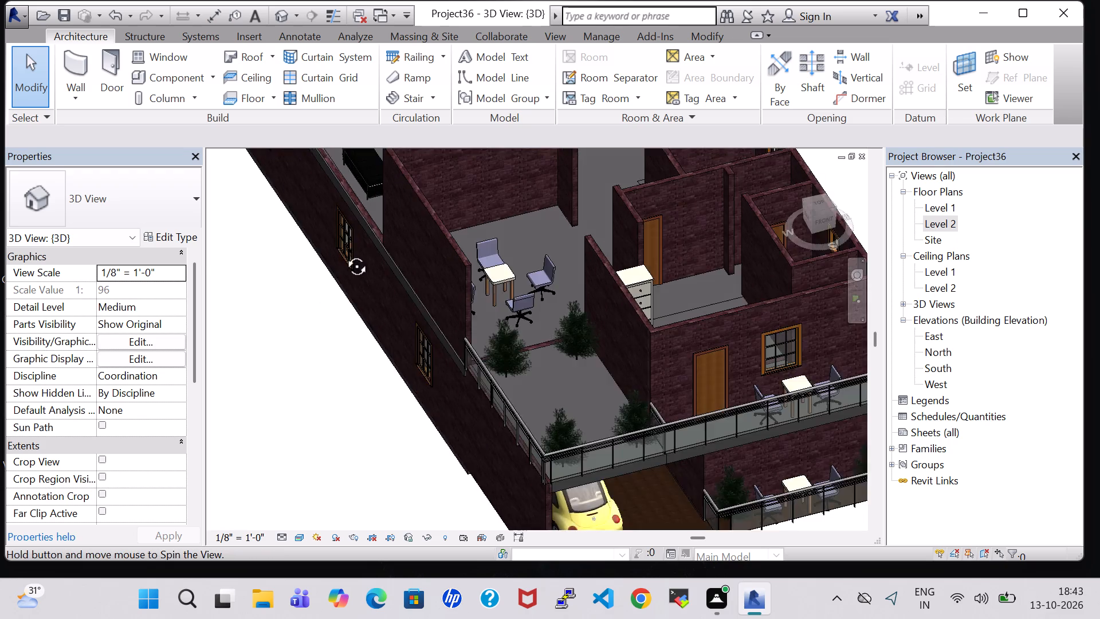
middle_drag(344, 253, 381, 234)
scroll(357, 295, down, 3)
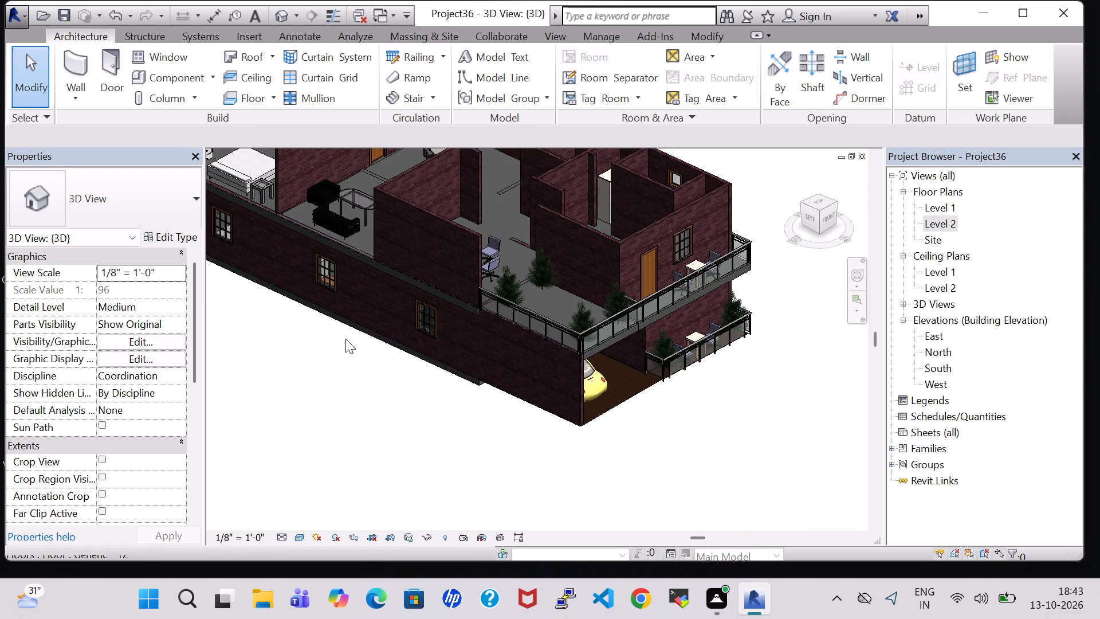
middle_drag(340, 347, 462, 415)
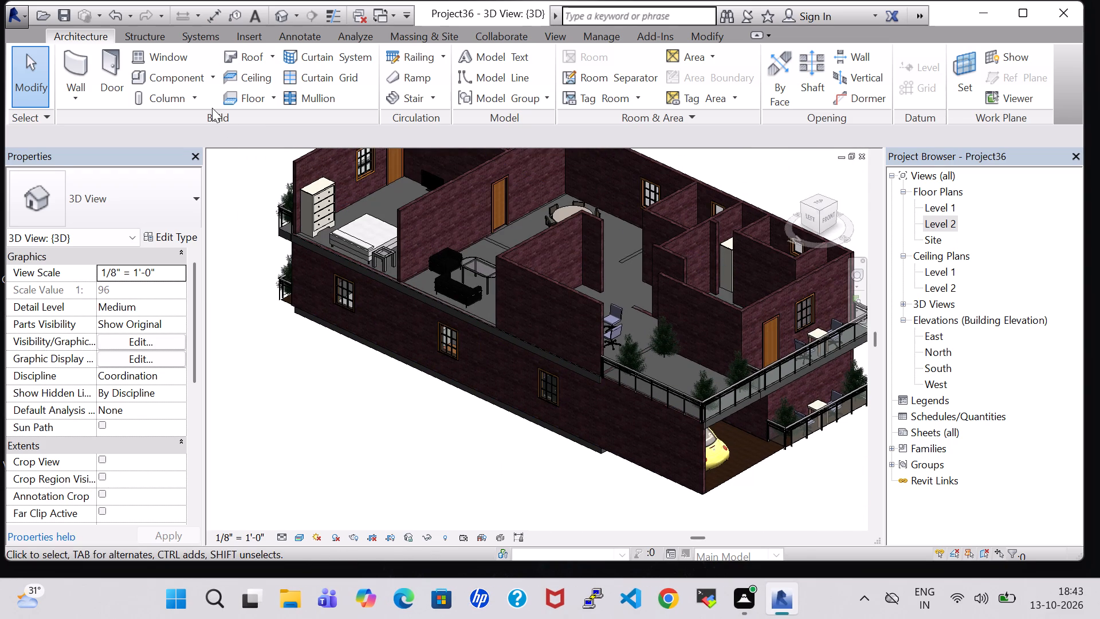
Draw a Generic - 8" wall about 16' 6" long along the west side of the Level 2 living room.
double_click(72, 69)
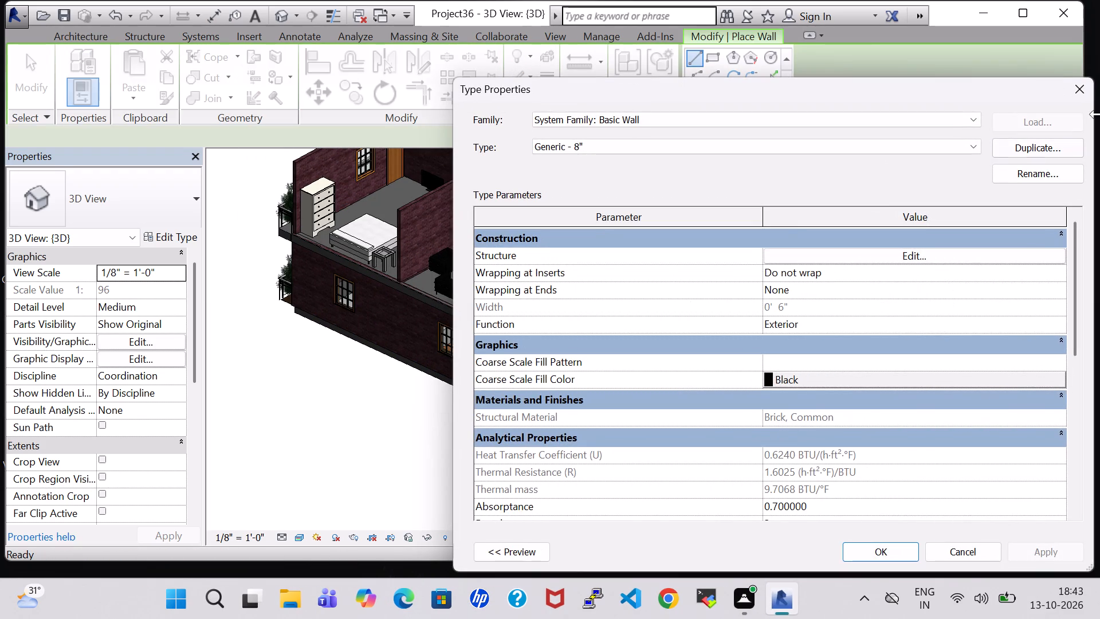
click(1082, 95)
double_click(950, 229)
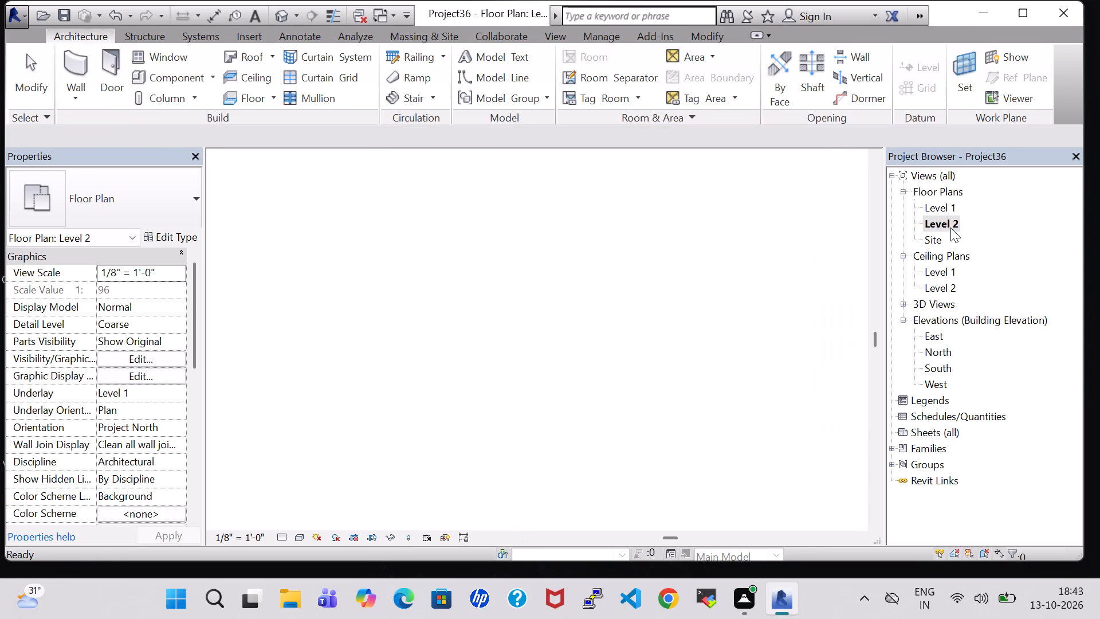
middle_drag(618, 163, 642, 335)
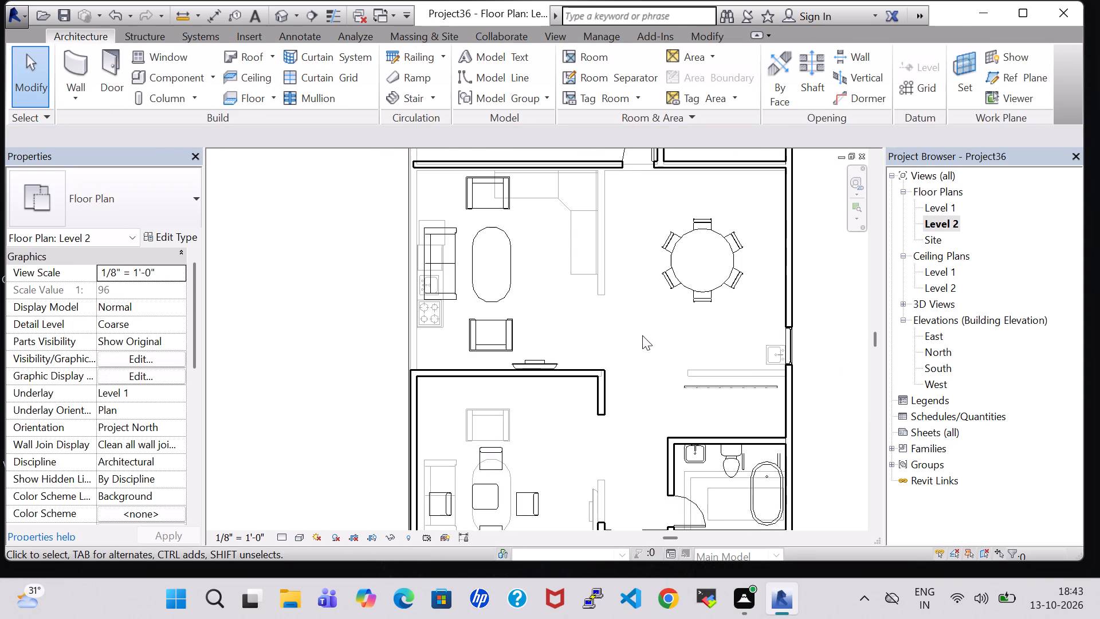
scroll(180, 149, down, 1)
click(86, 67)
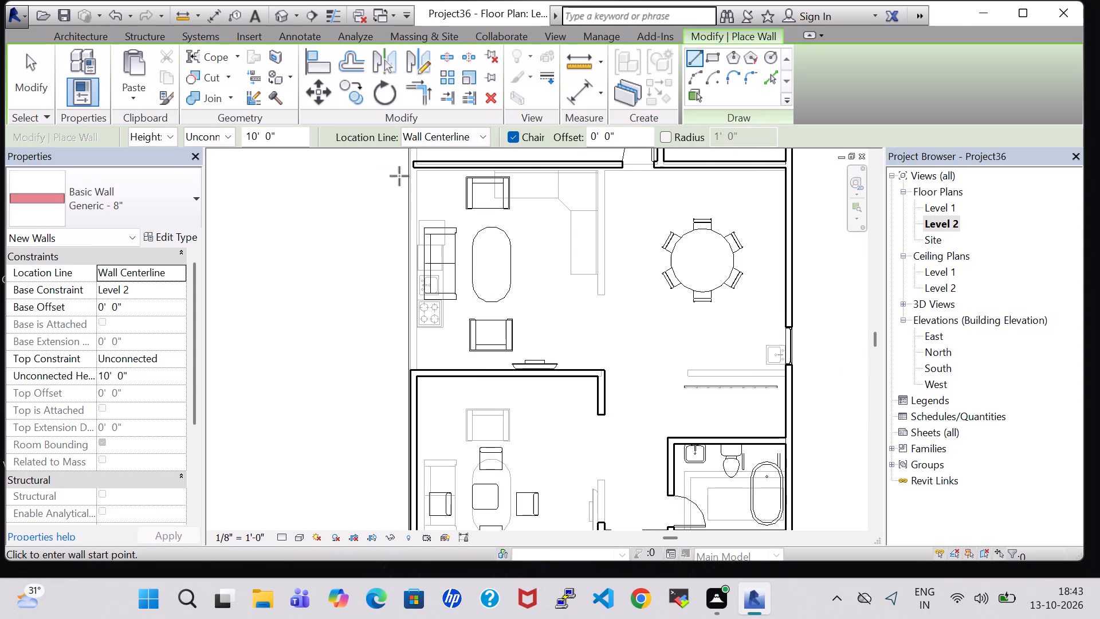
click(412, 161)
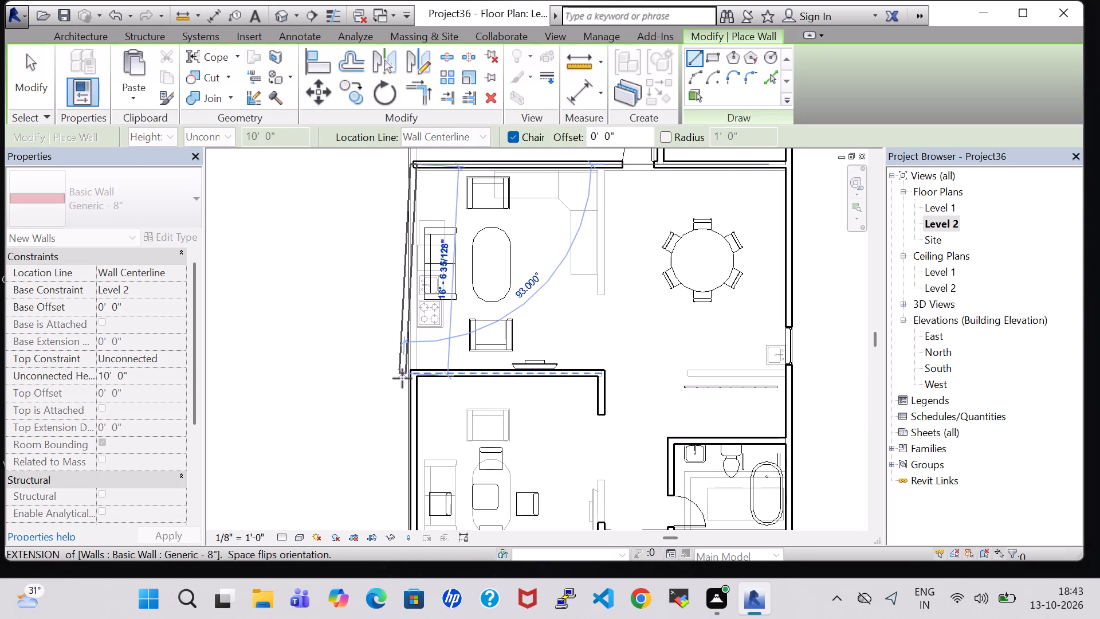
click(410, 379)
middle_drag(433, 420, 447, 111)
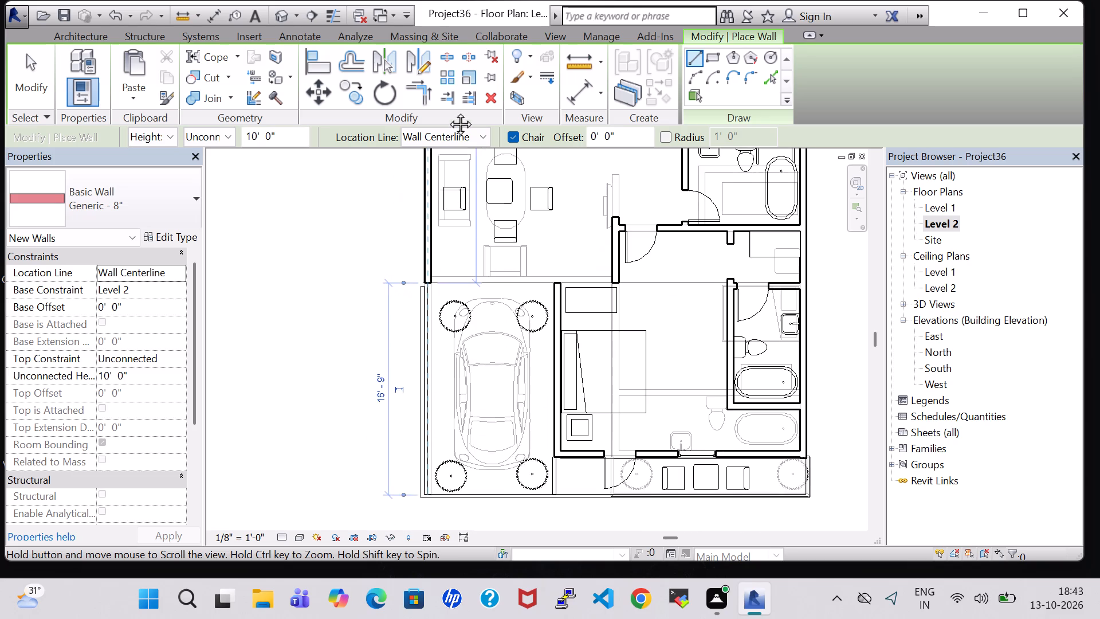
middle_drag(447, 111, 447, 111)
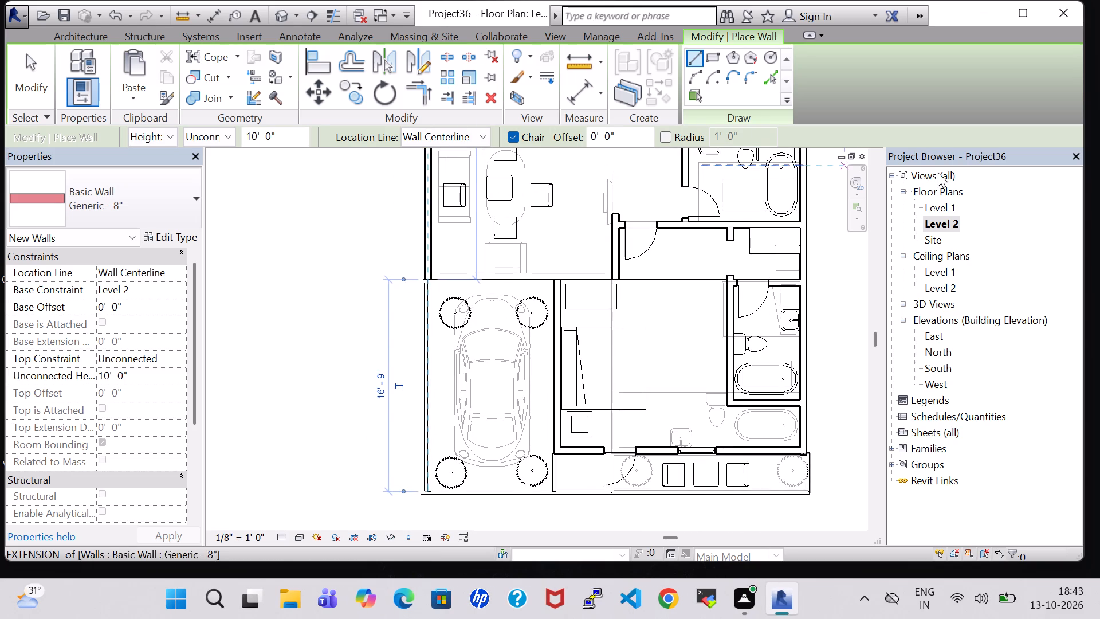
click(282, 14)
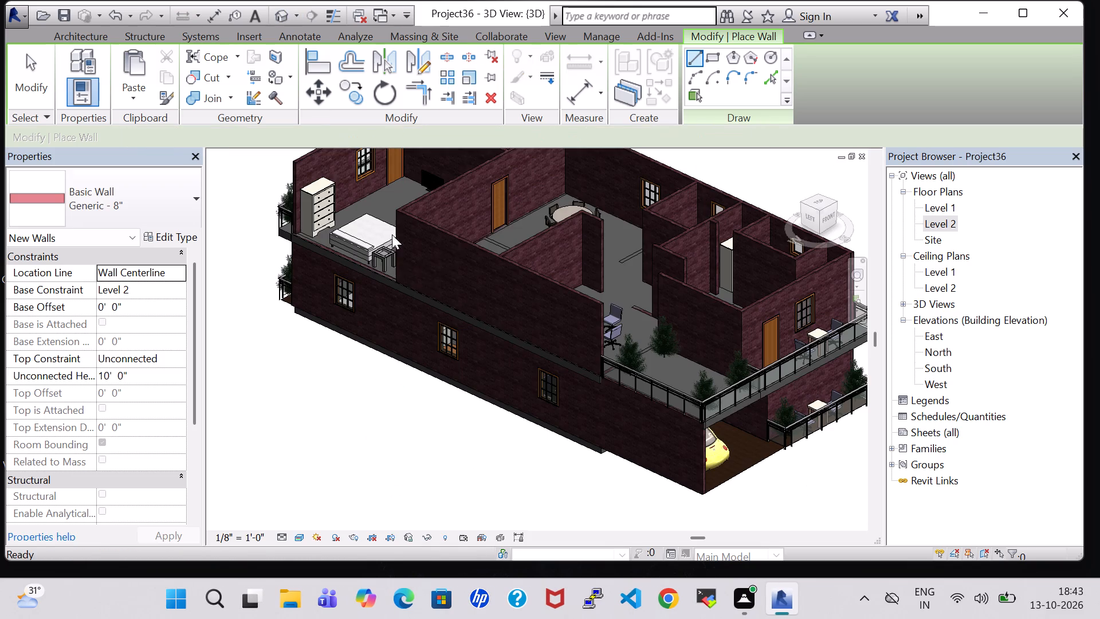
Draw a Generic - 8" wall about 17' 2" long along the north bedroom's west side on Level 2 and check it in 3D.
double_click(942, 222)
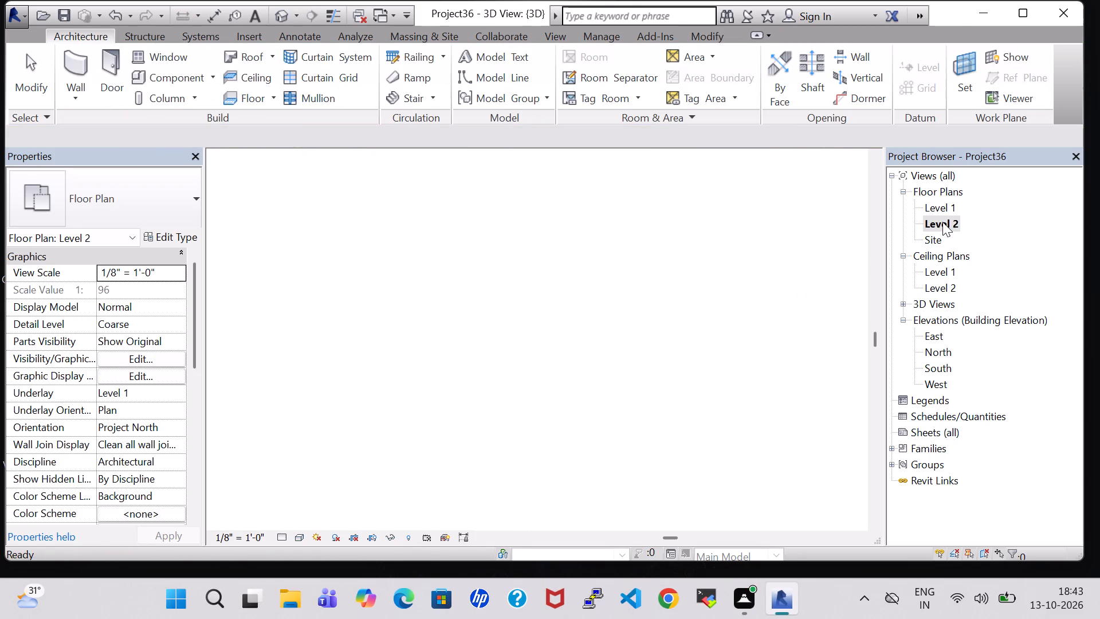
middle_drag(612, 201, 615, 570)
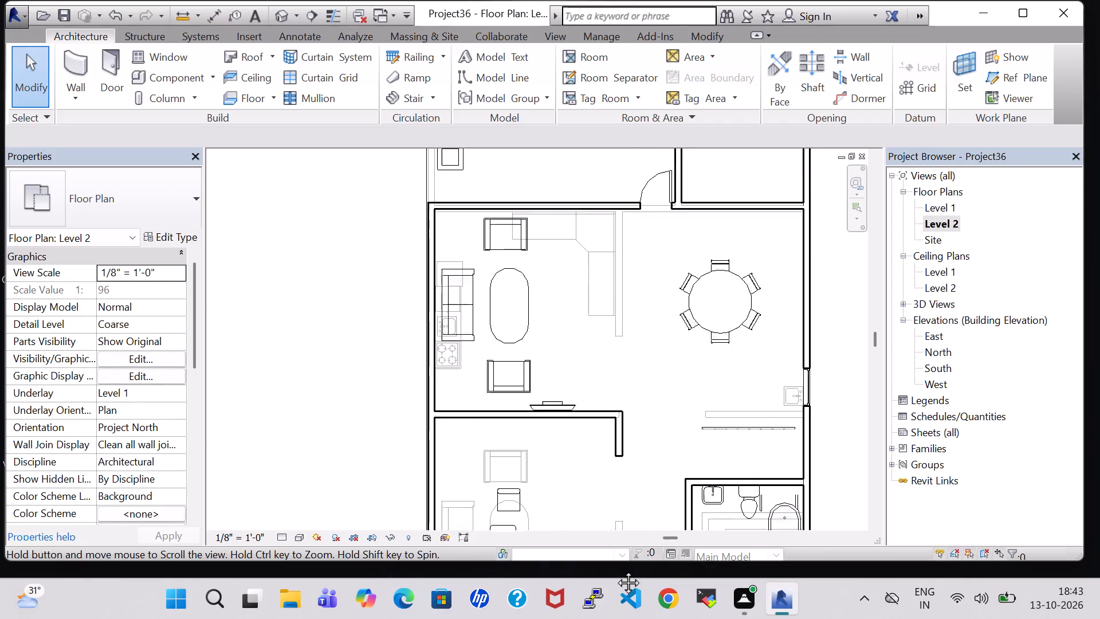
middle_drag(615, 570, 607, 618)
scroll(590, 197, down, 1)
middle_drag(590, 197, 584, 322)
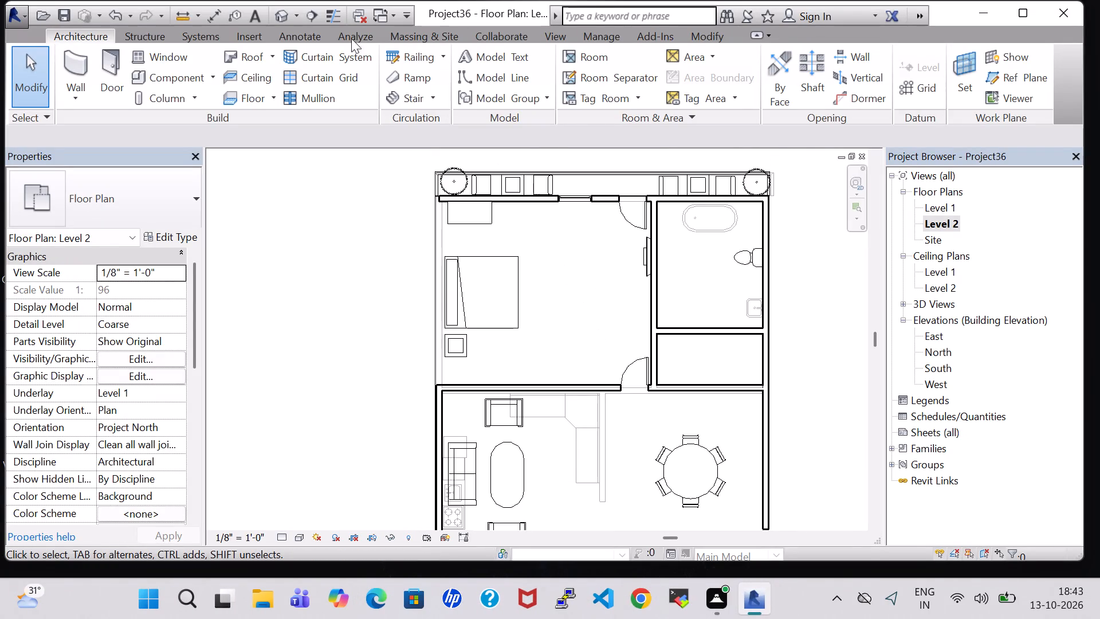
click(78, 53)
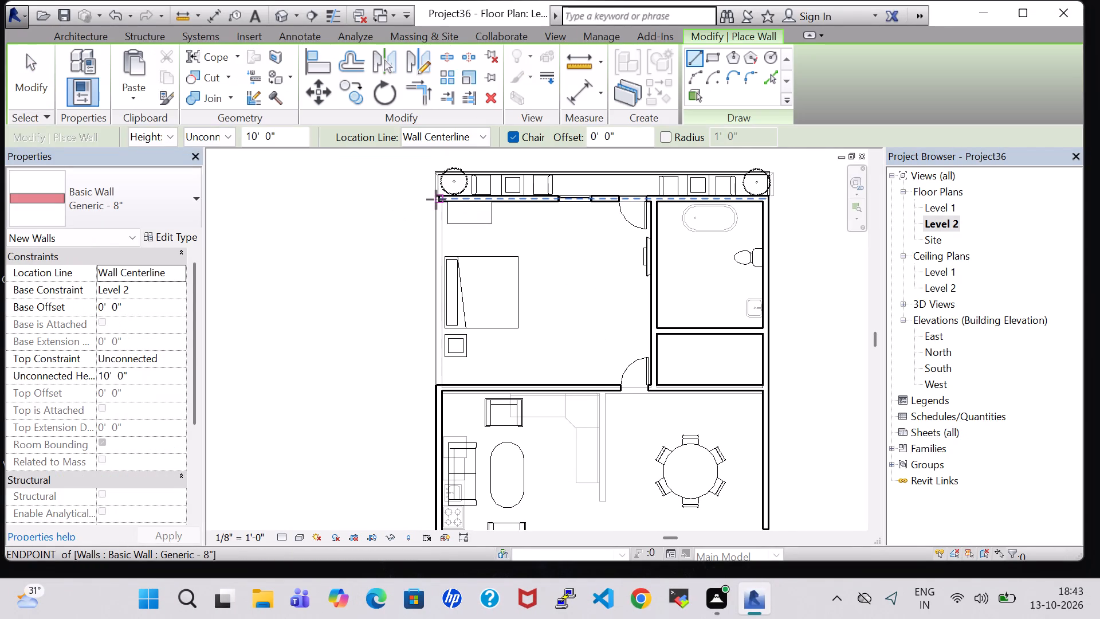
click(437, 200)
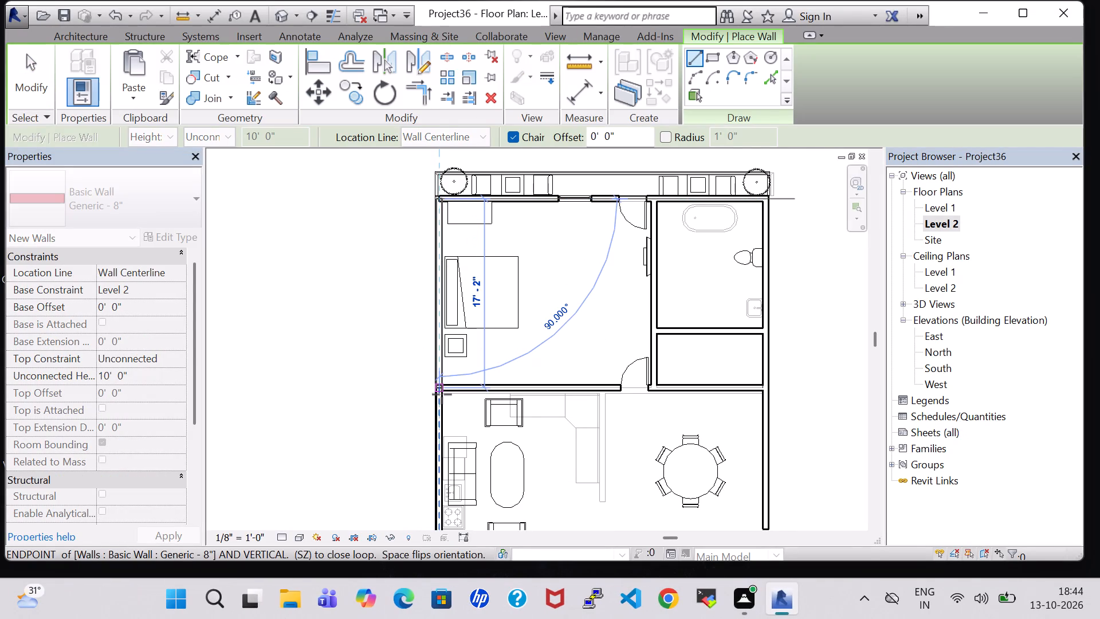
click(442, 394)
key(Escape)
key(Escape)
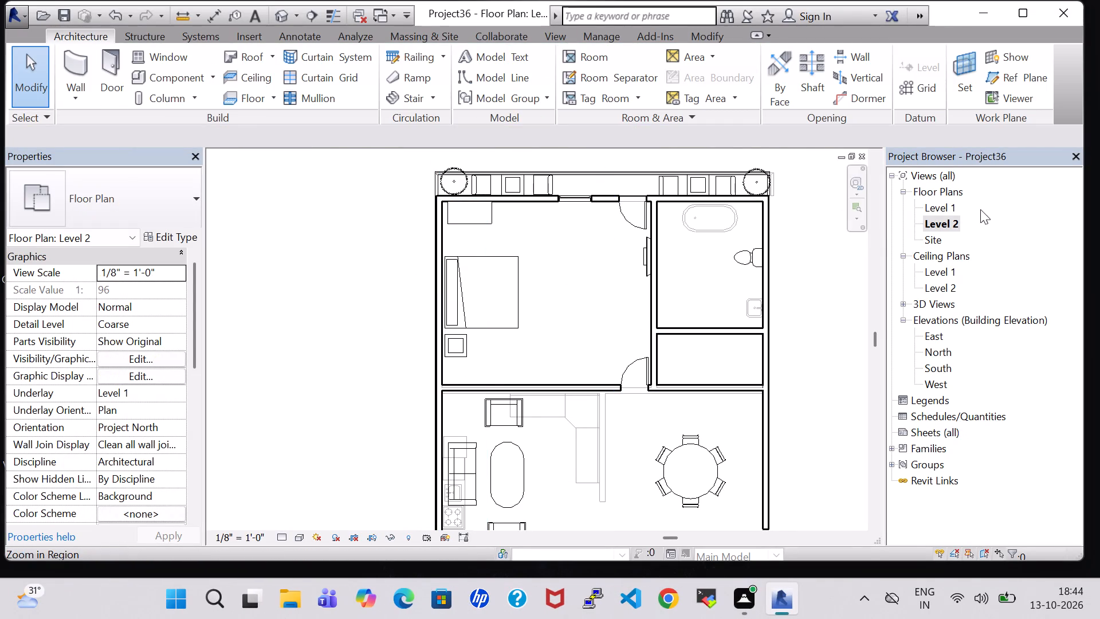
double_click(938, 221)
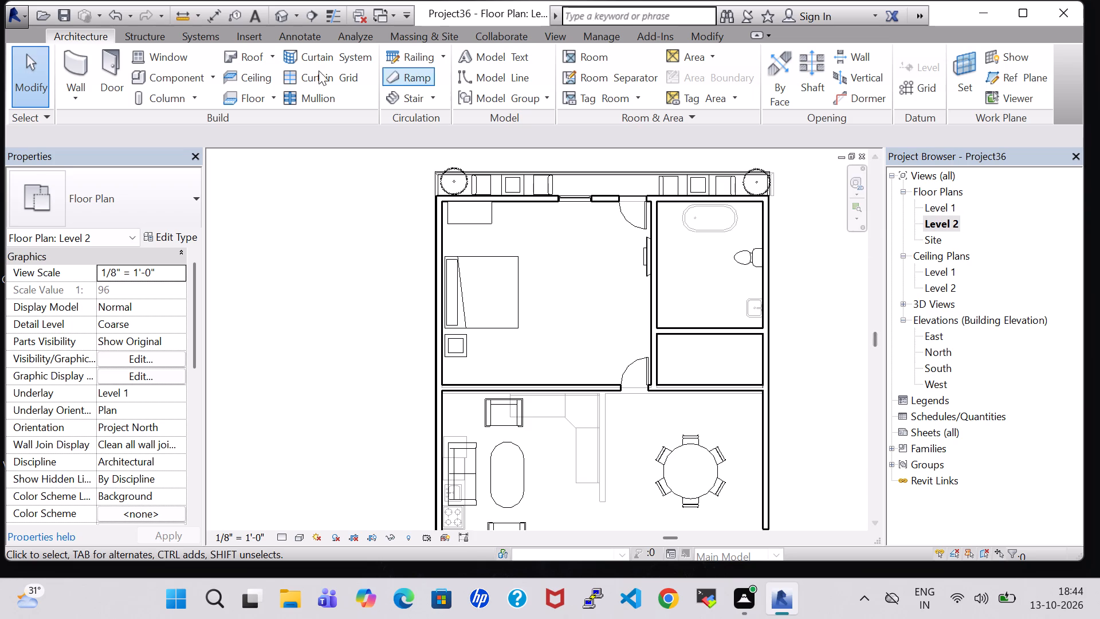
click(281, 10)
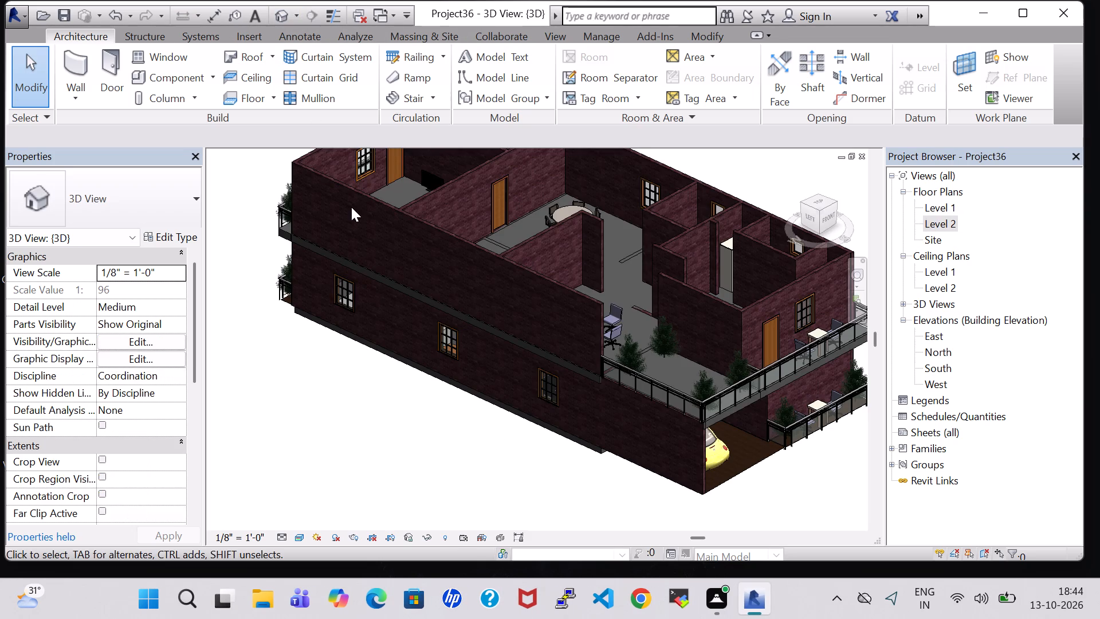
Copy the three Level 1 casement windows on the west wall and paste them aligned to Level 2.
scroll(354, 214, down, 1)
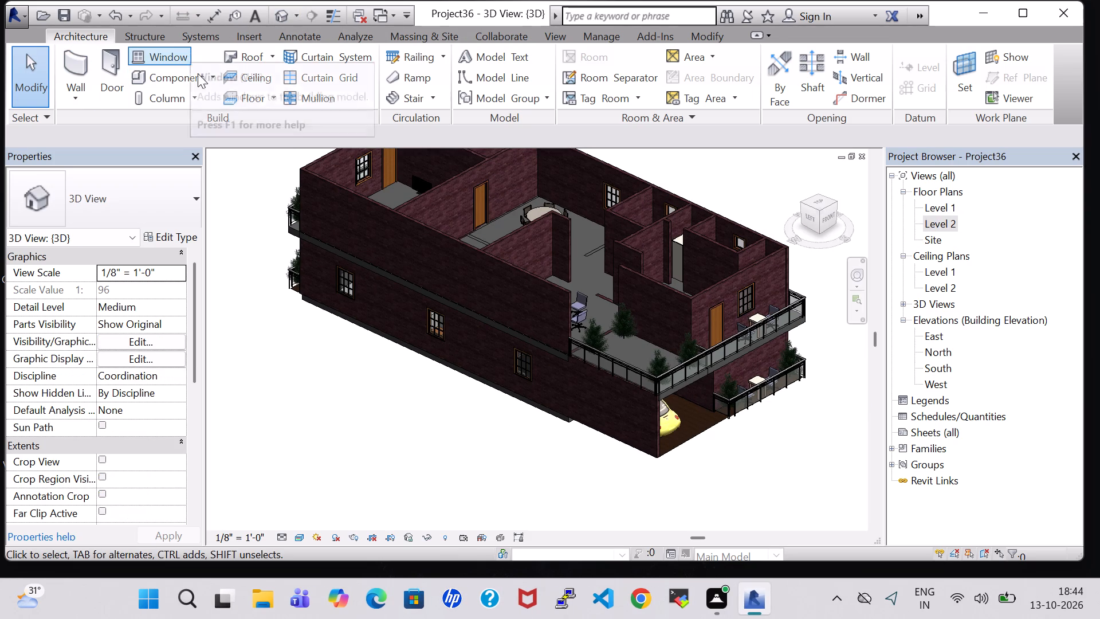
click(337, 293)
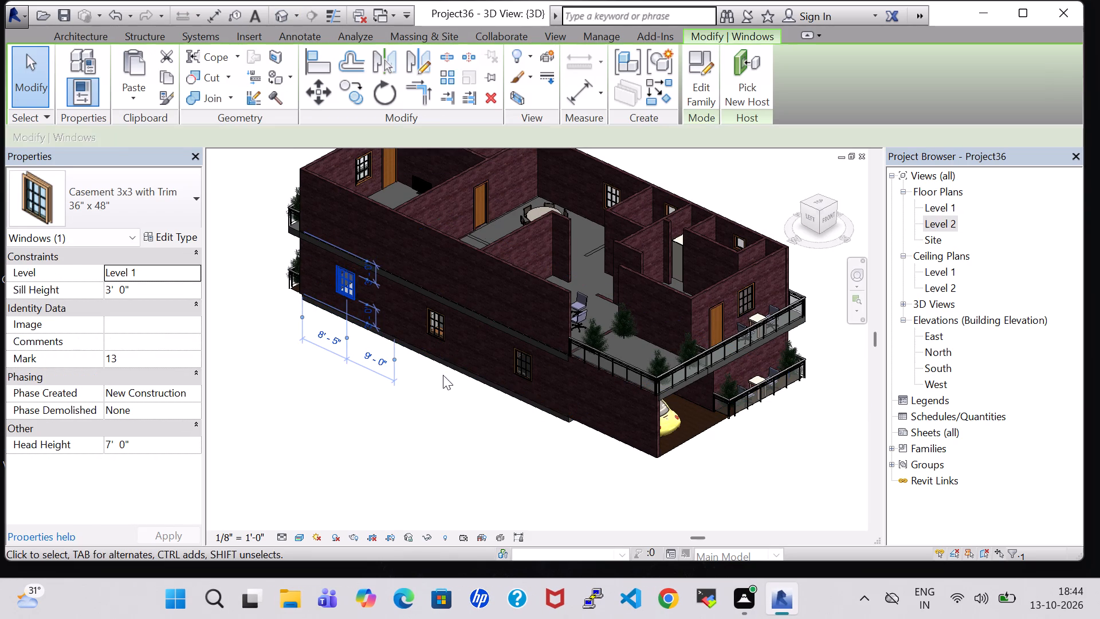
ctrl+click(430, 323)
ctrl+click(513, 371)
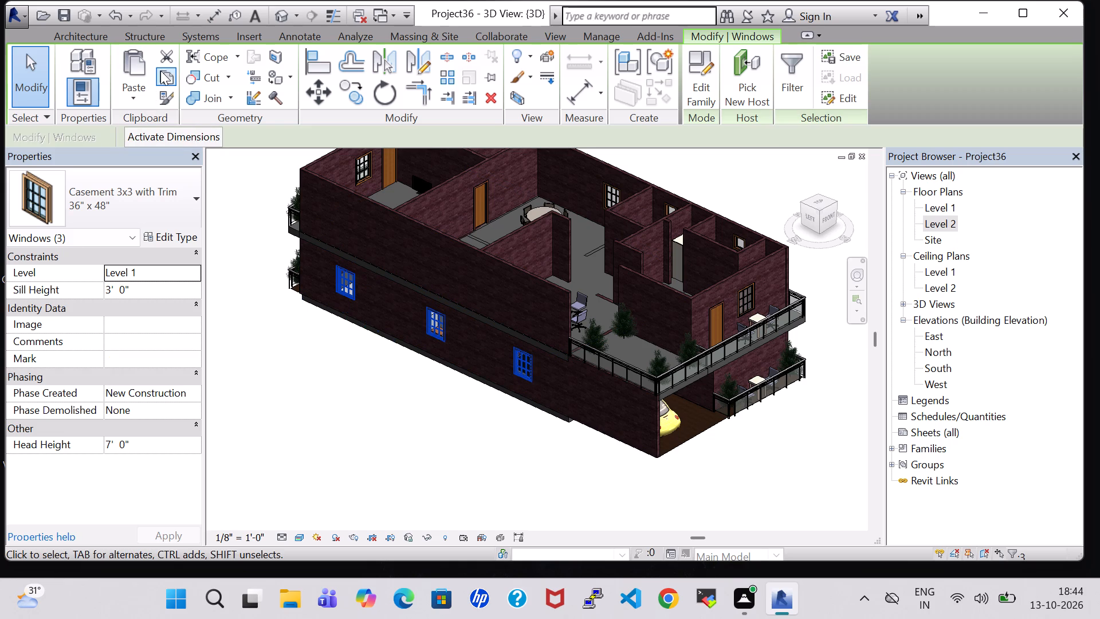
click(164, 71)
click(139, 92)
click(168, 154)
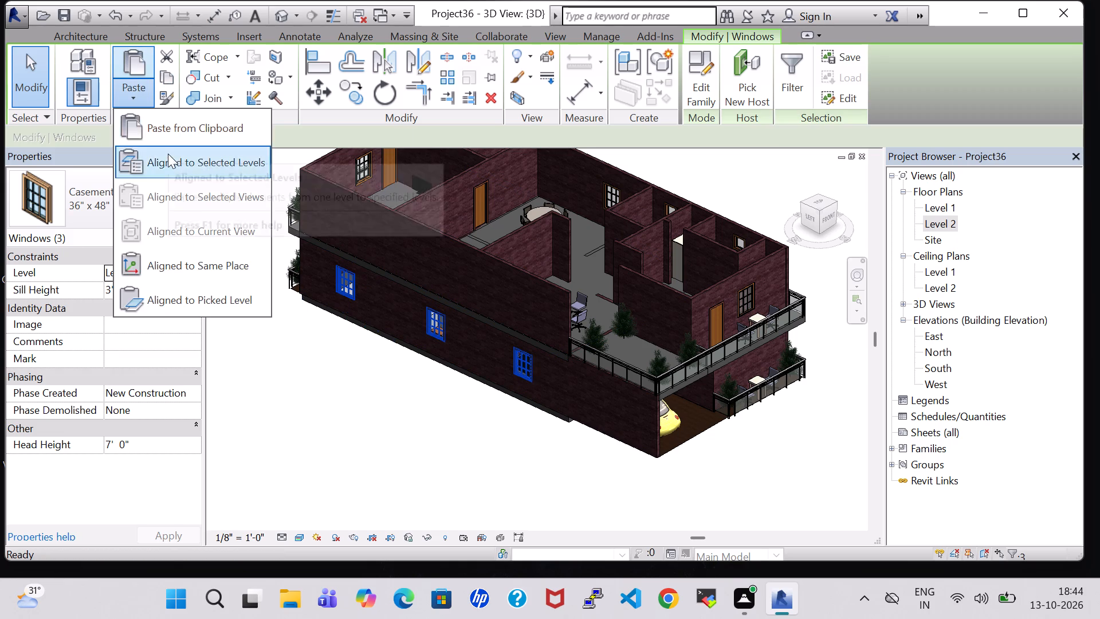
click(463, 187)
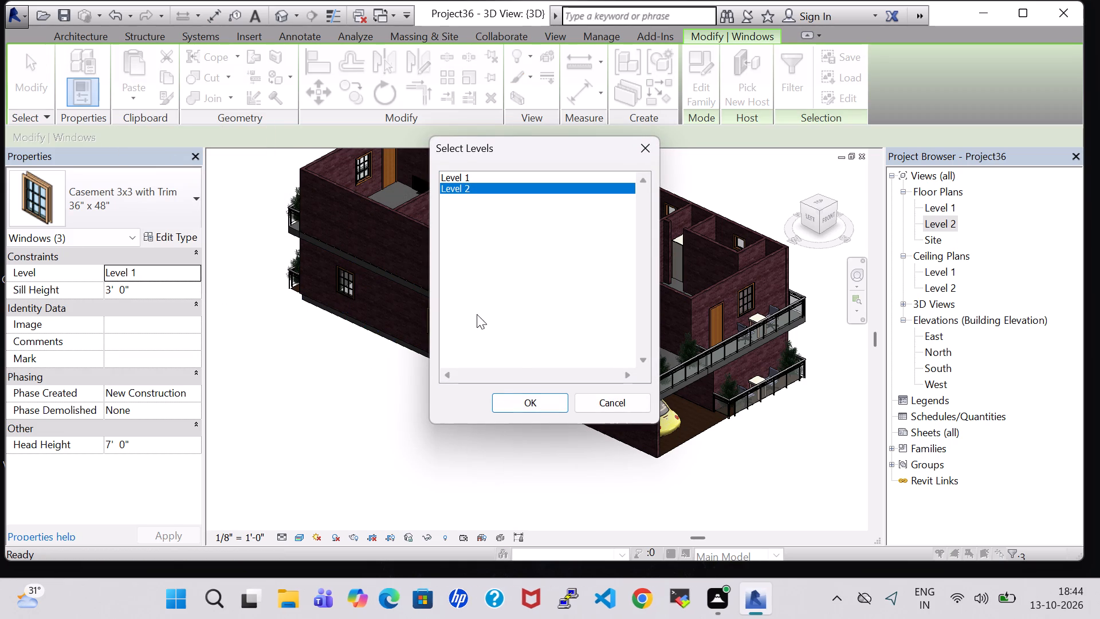
click(528, 398)
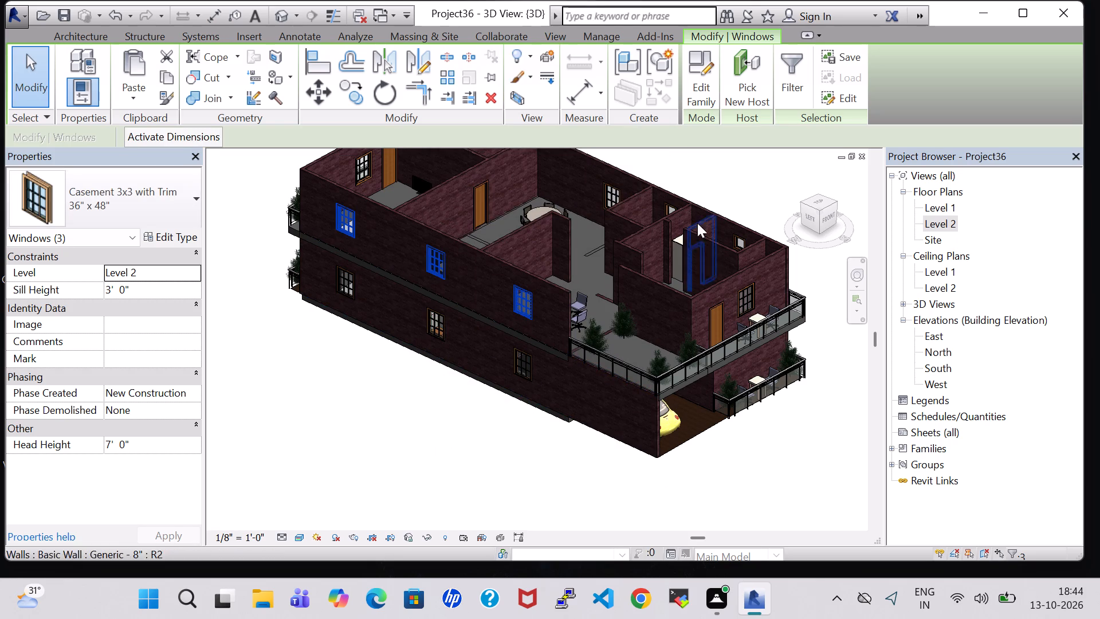
Examine the Level 2 west windows, interior layout, east side and front facade in the 3D view.
shift+middle_drag(707, 182, 547, 239)
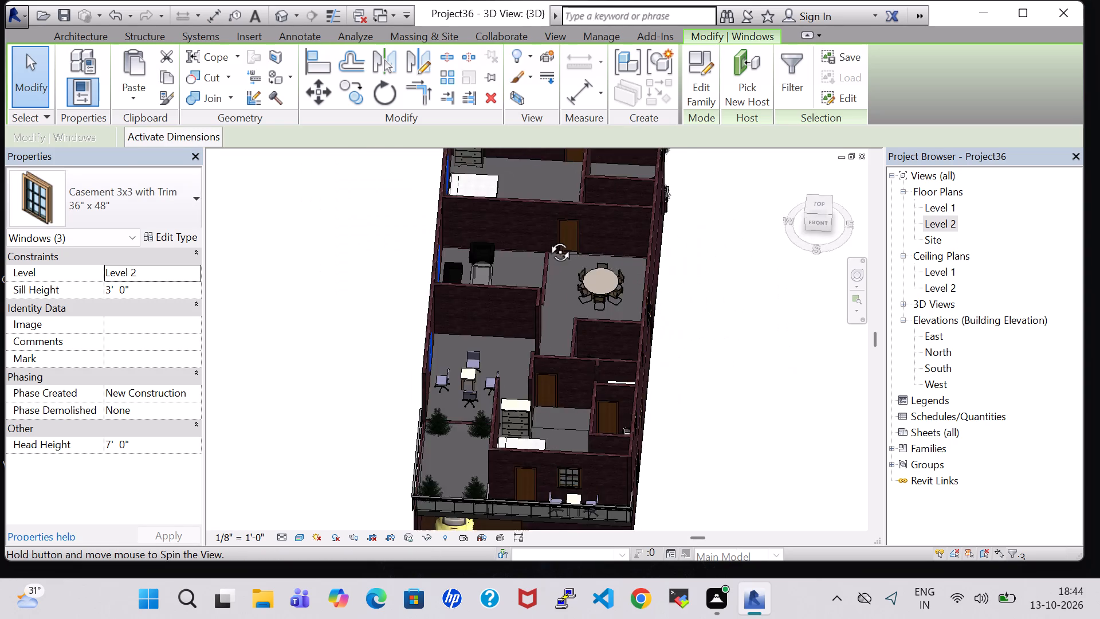
shift+middle_drag(547, 239, 546, 238)
click(716, 415)
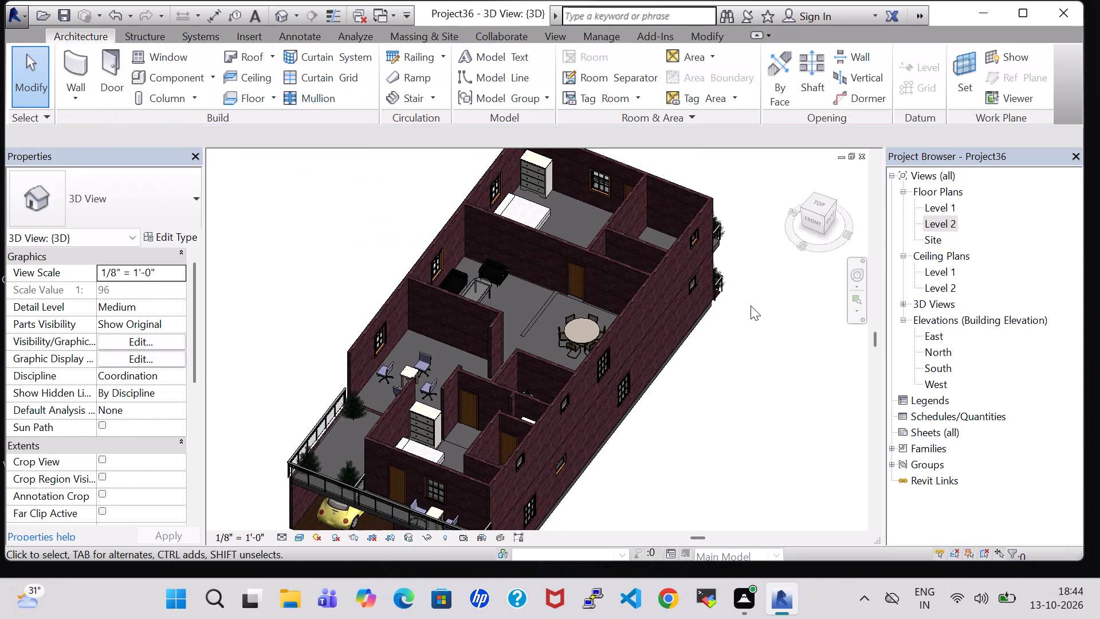
scroll(734, 414, up, 1)
shift+middle_drag(734, 414, 726, 378)
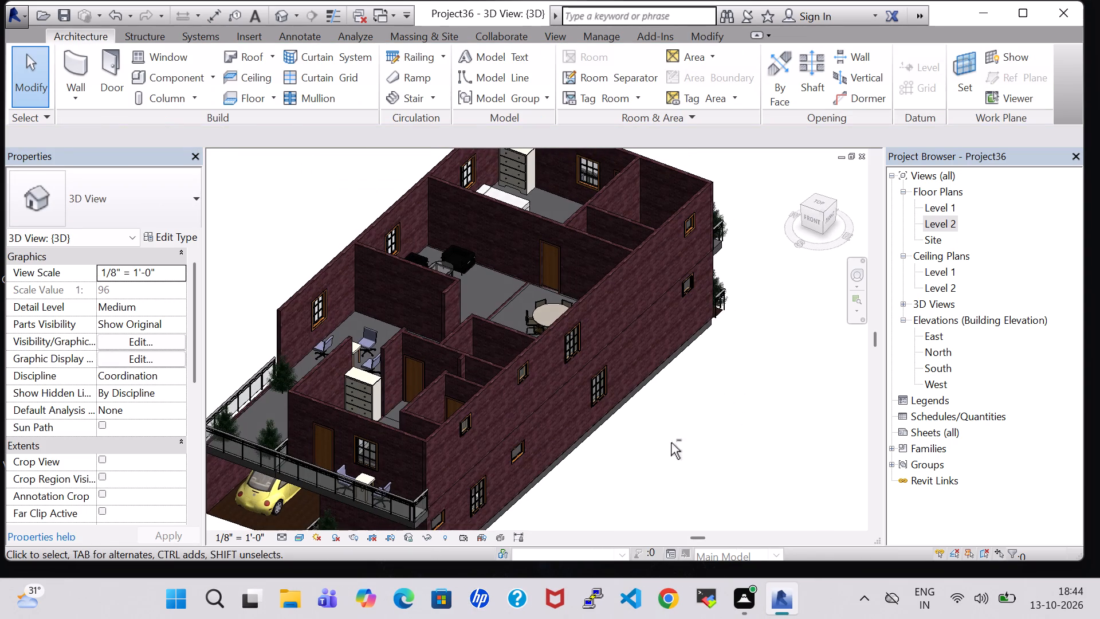
shift+middle_drag(671, 442, 725, 440)
scroll(440, 405, up, 2)
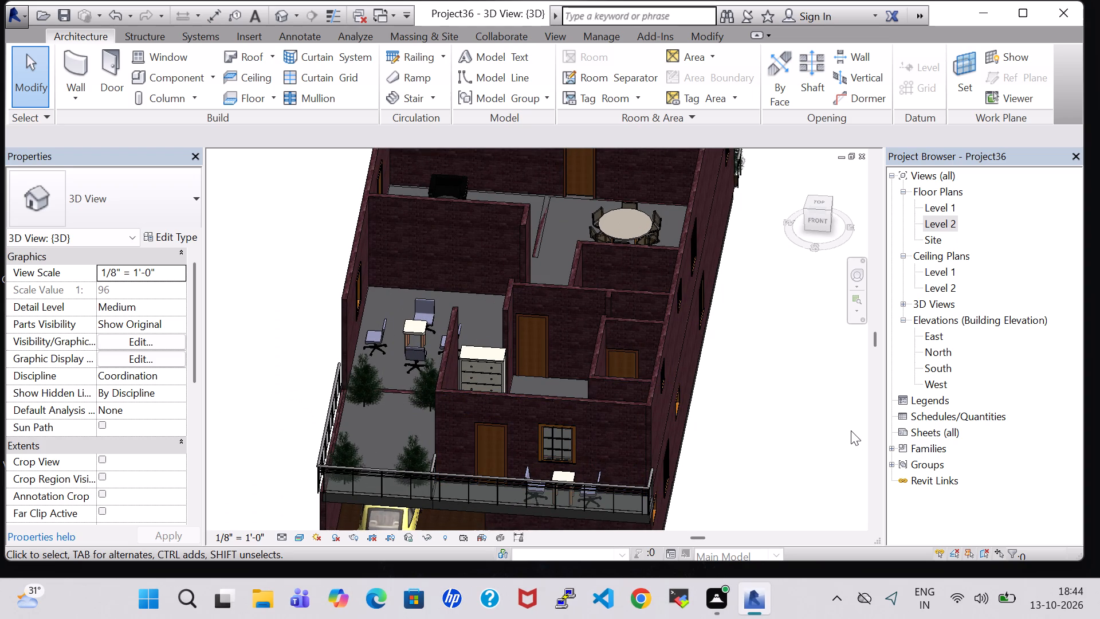
scroll(848, 433, down, 1)
shift+middle_drag(806, 414, 799, 300)
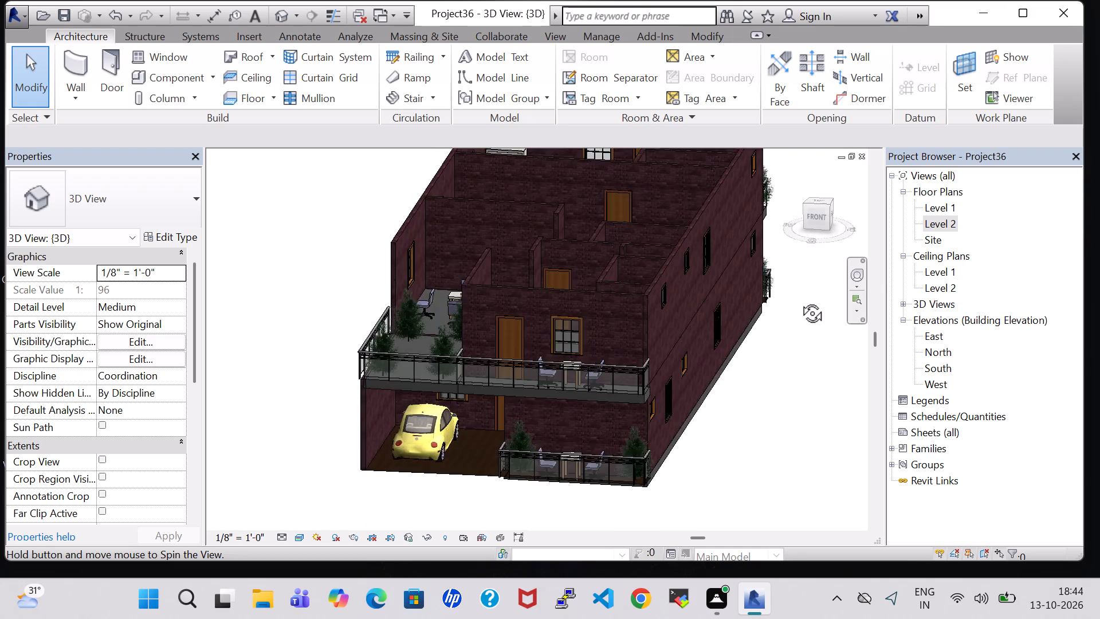
shift+middle_drag(799, 300, 803, 289)
shift+middle_drag(787, 318, 818, 331)
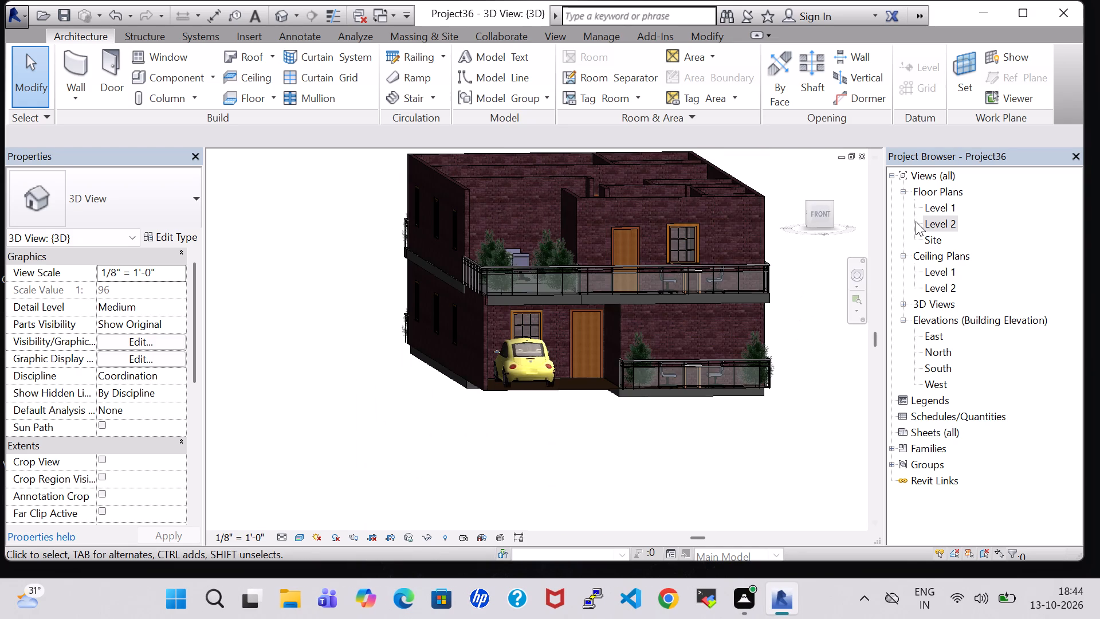
Place tagged rooms on the Level 2 plan in the north balcony, north bedroom, its bathroom, the small space below, living and dining areas.
double_click(949, 226)
scroll(756, 322, down, 2)
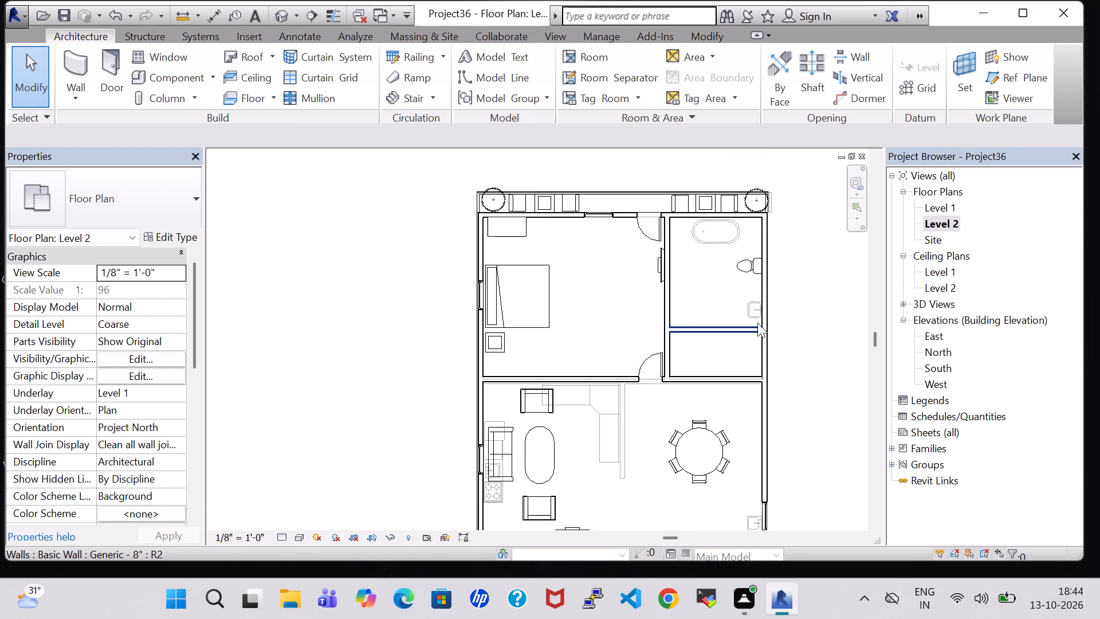
scroll(757, 323, down, 1)
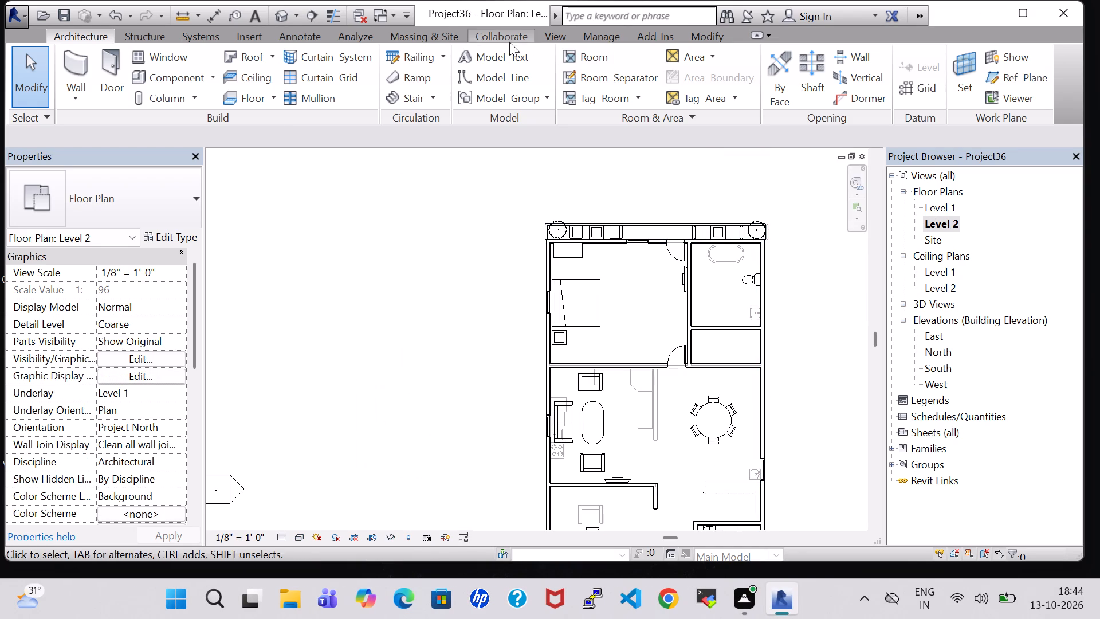
click(584, 56)
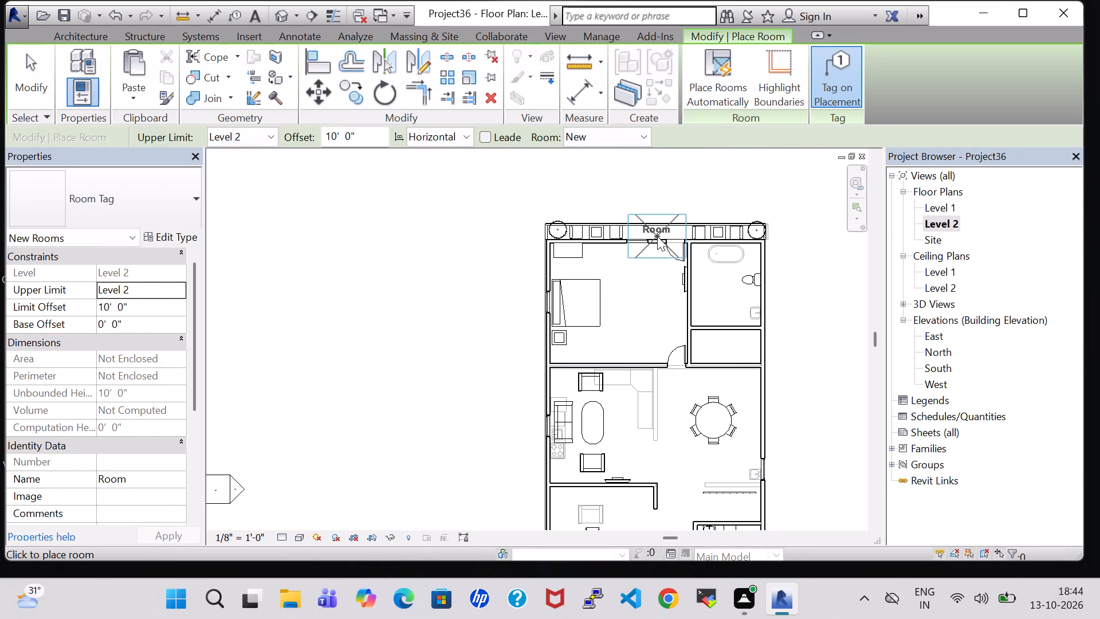
click(657, 236)
click(631, 296)
click(722, 292)
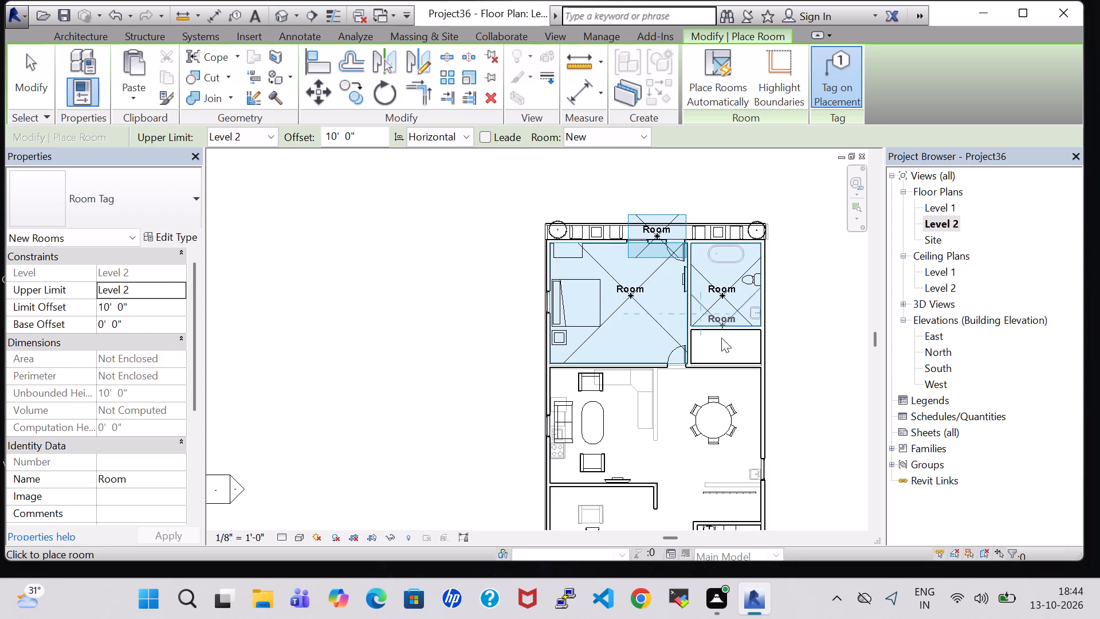
click(721, 347)
click(620, 434)
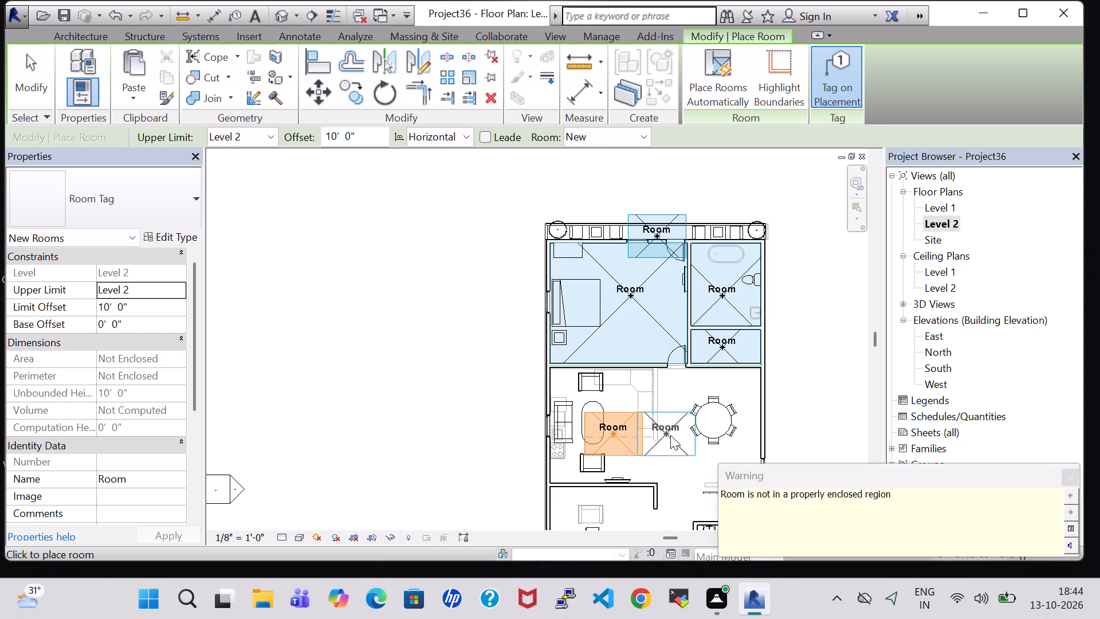
click(685, 429)
Place tagged rooms in Level 2's middle bathroom, sitting area, terrace, south bedroom, its bathroom, south balcony and the alcove north of that bathroom.
middle_drag(685, 428, 687, 193)
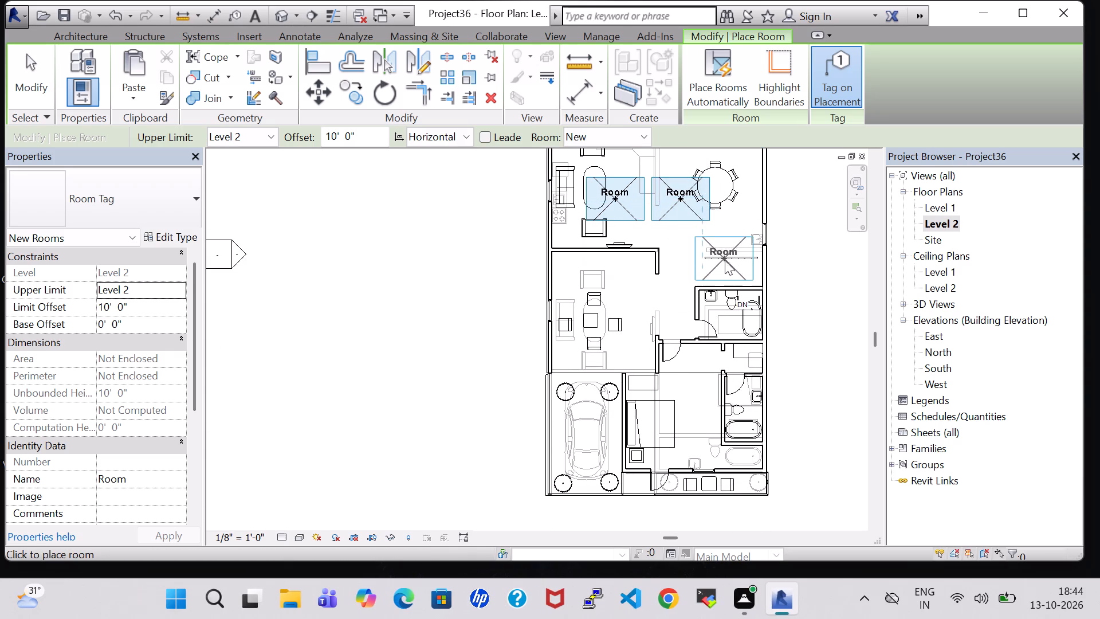
click(734, 319)
click(604, 311)
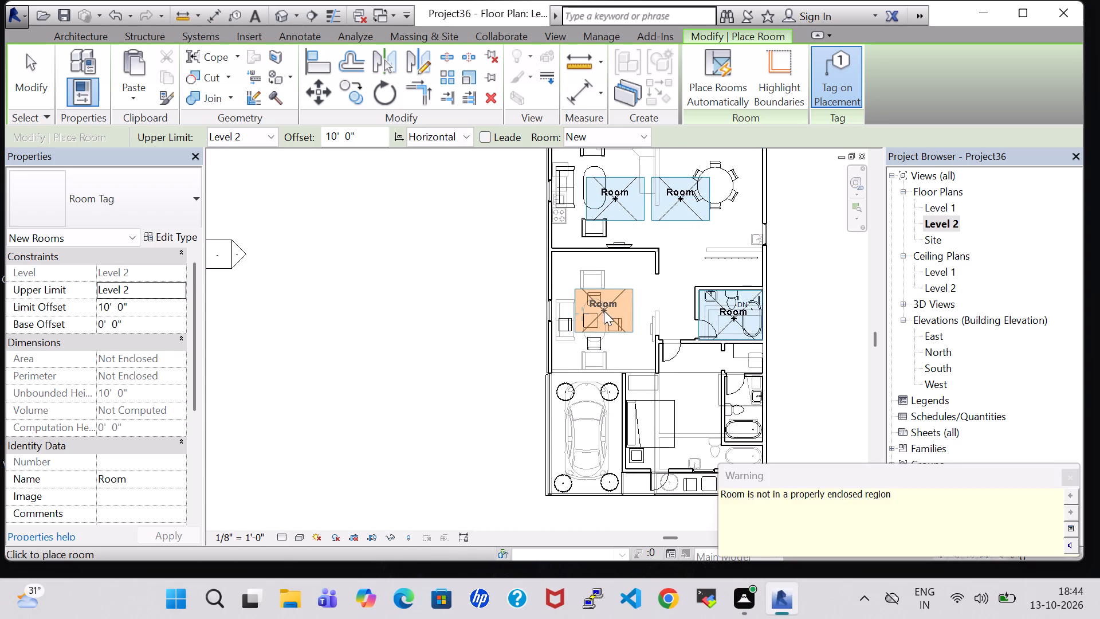
click(586, 424)
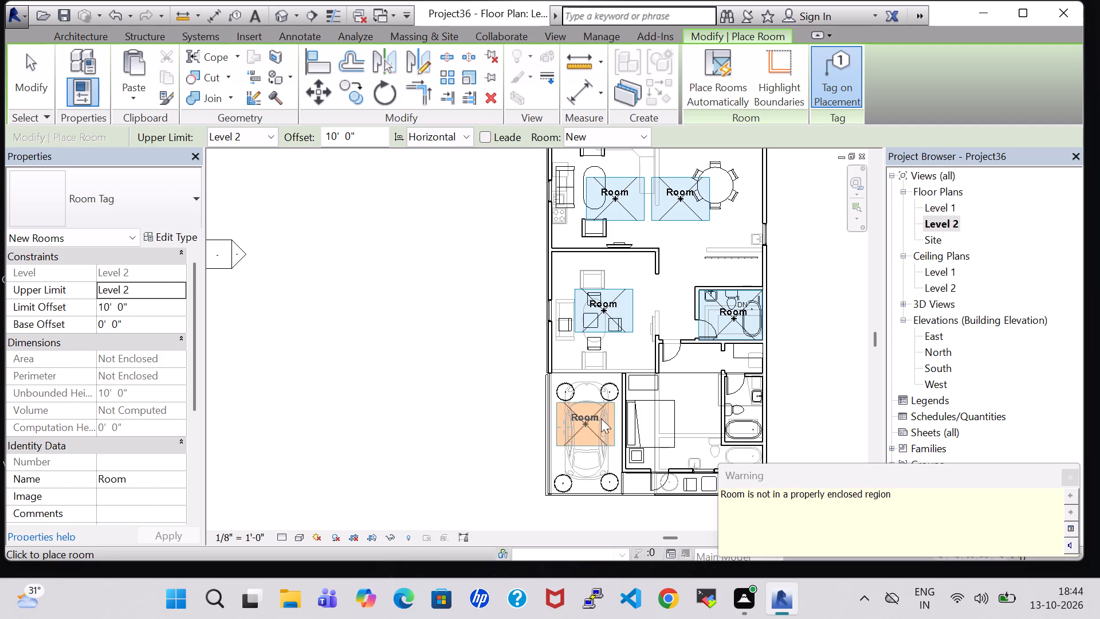
click(684, 409)
click(744, 412)
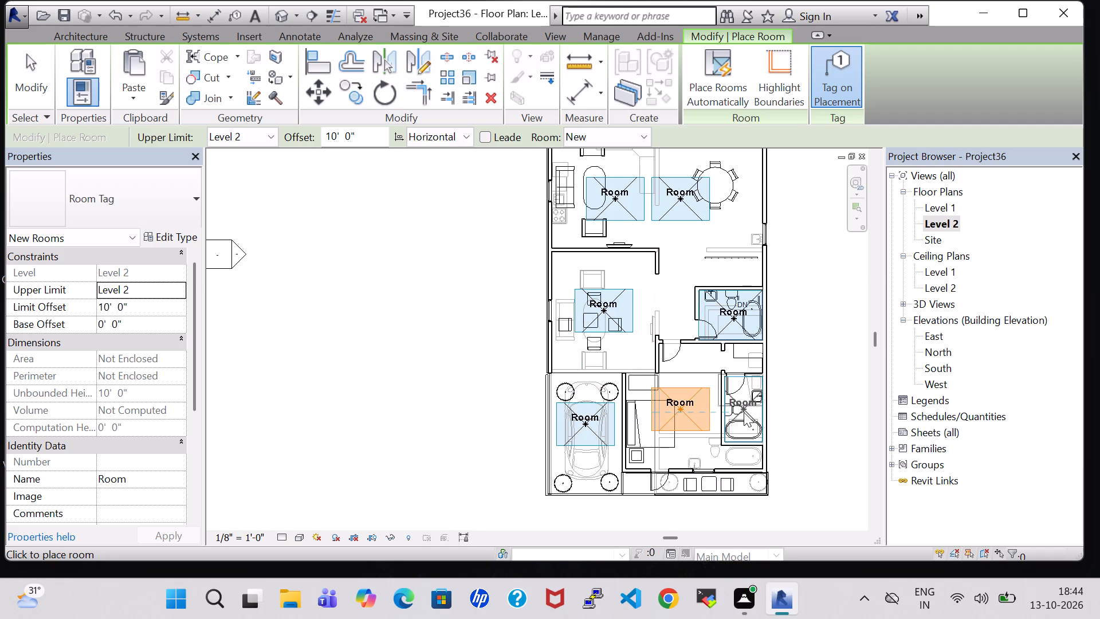
click(713, 487)
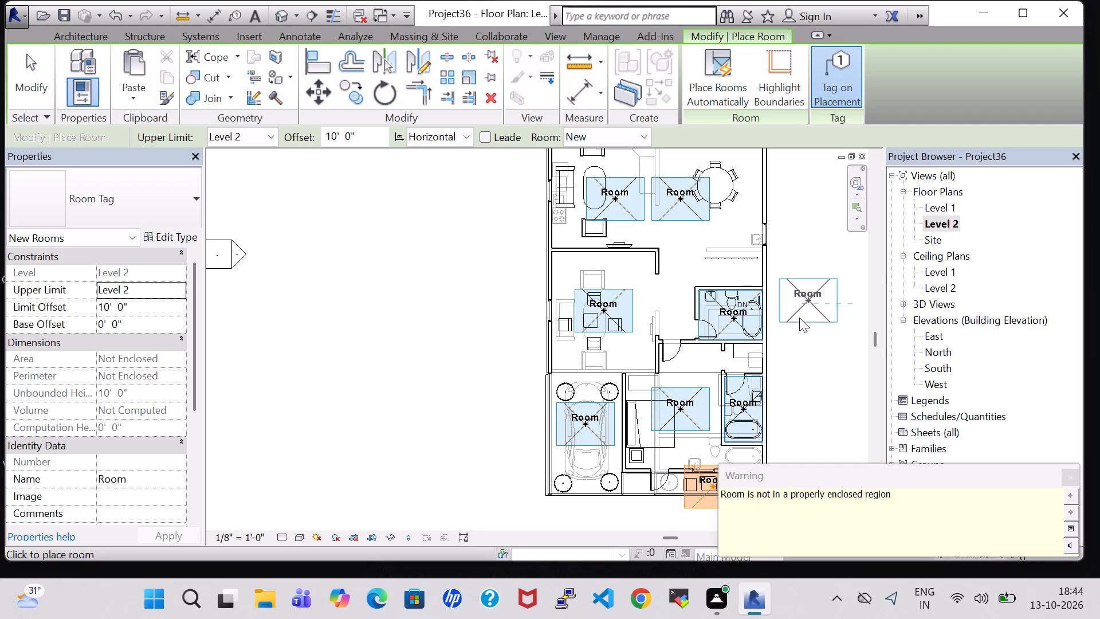
click(744, 356)
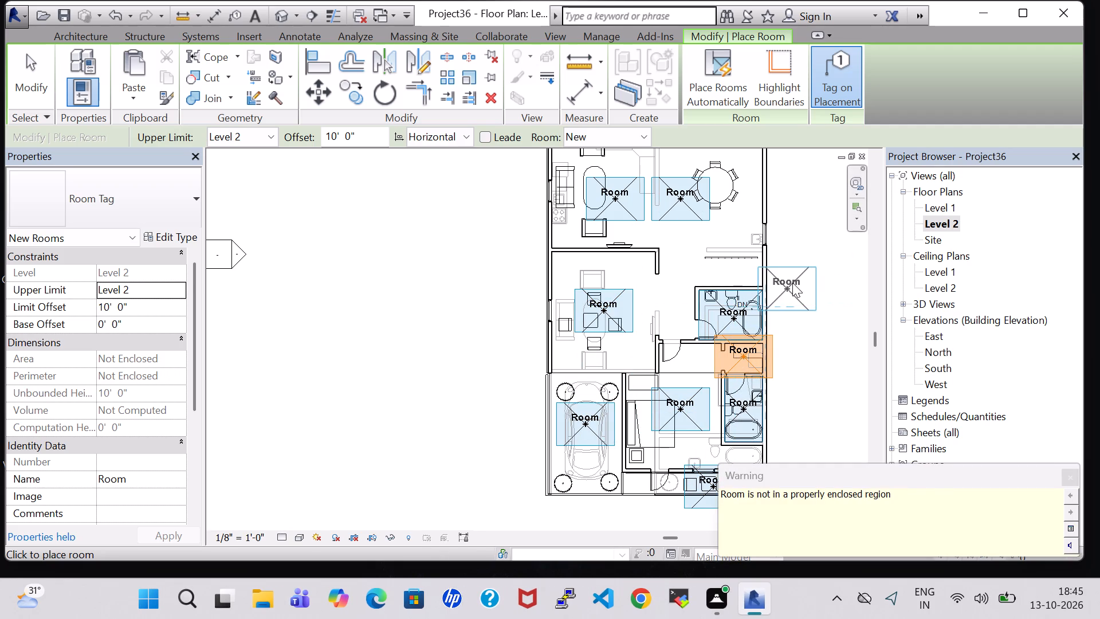
middle_drag(792, 283, 792, 404)
middle_drag(815, 318, 802, 475)
scroll(815, 318, up, 1)
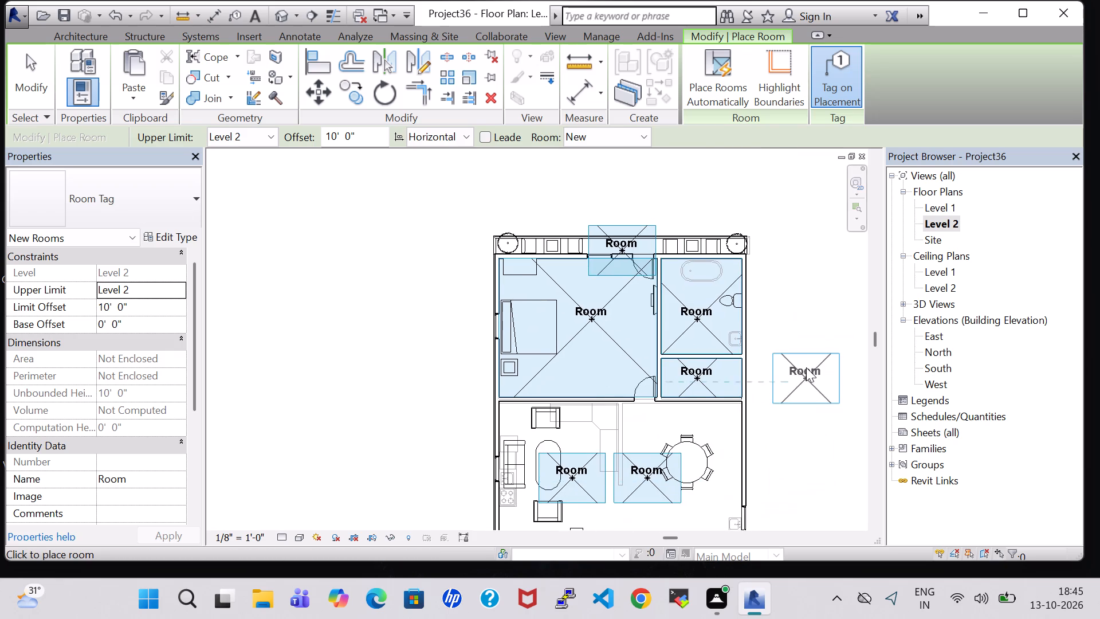
key(Escape)
key(Escape)
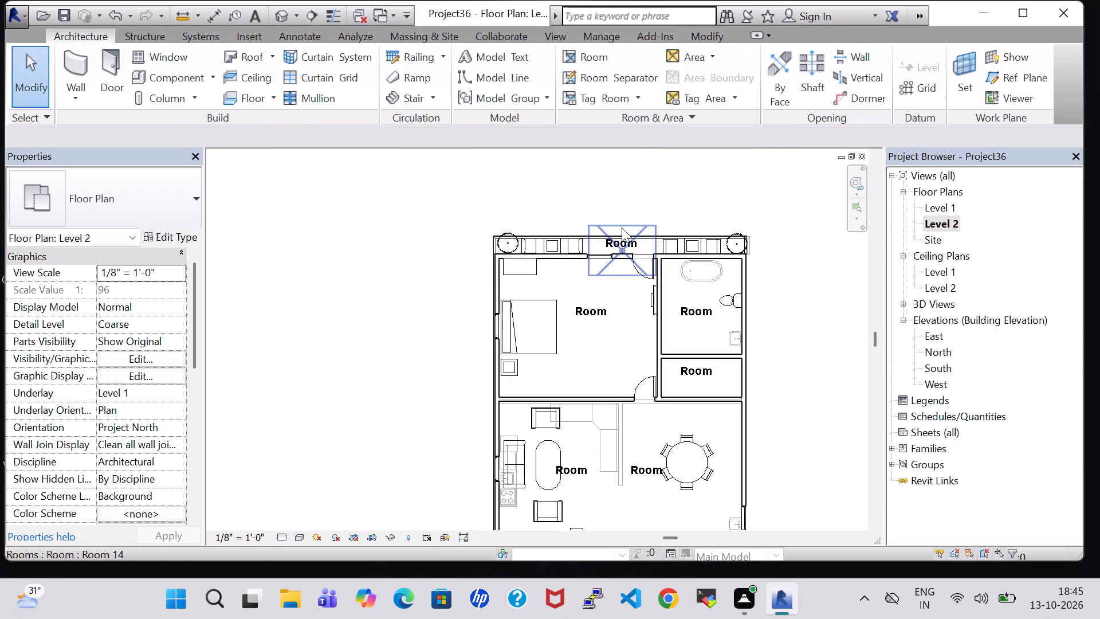
Rename the north balcony's room tag BALCONY and the north bedroom's tag BEDROOM.
double_click(617, 242)
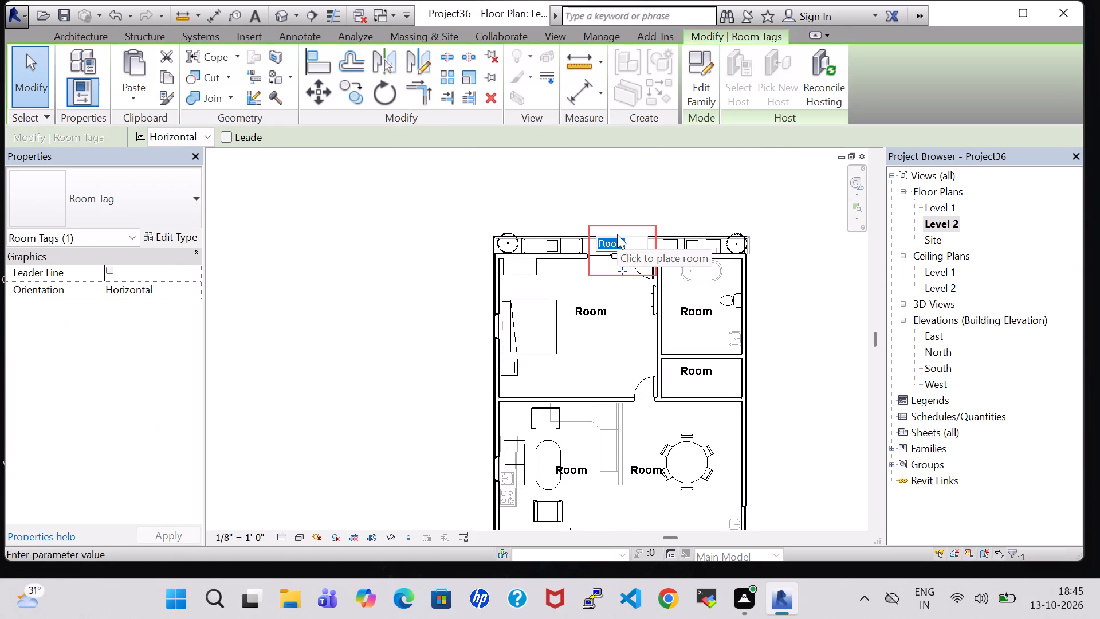
key(BackSpace)
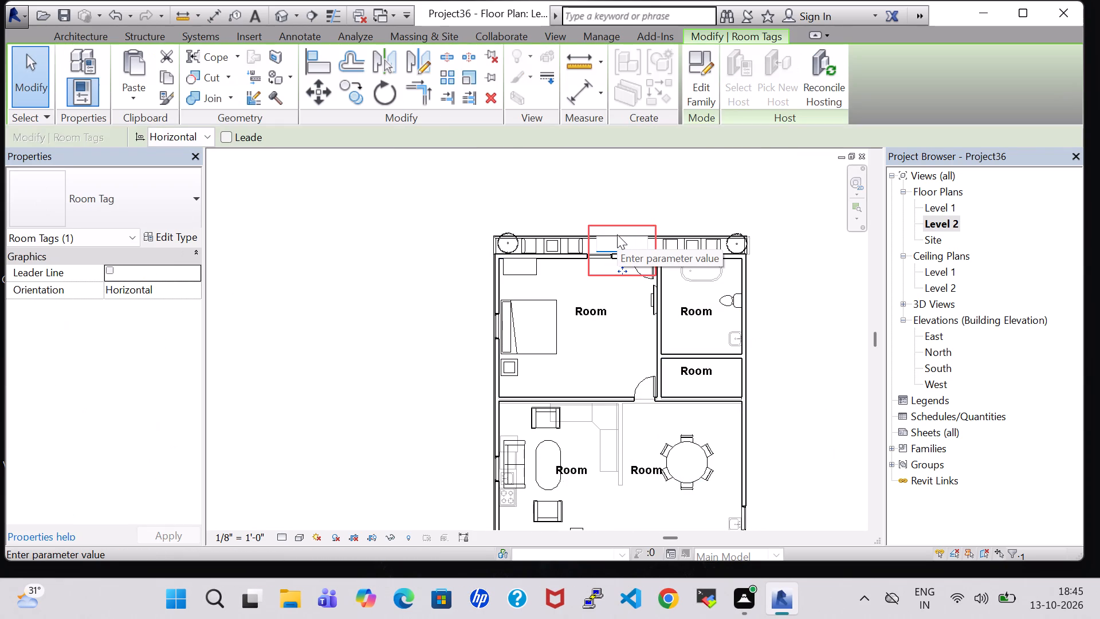
text(BALCONY)
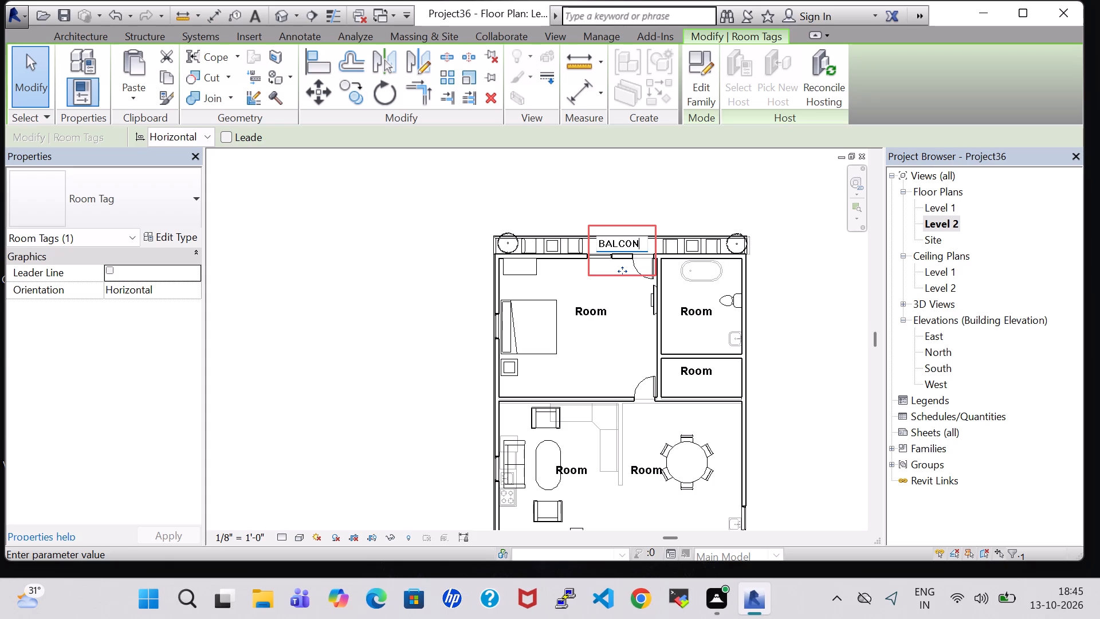
key(Return)
key(Down)
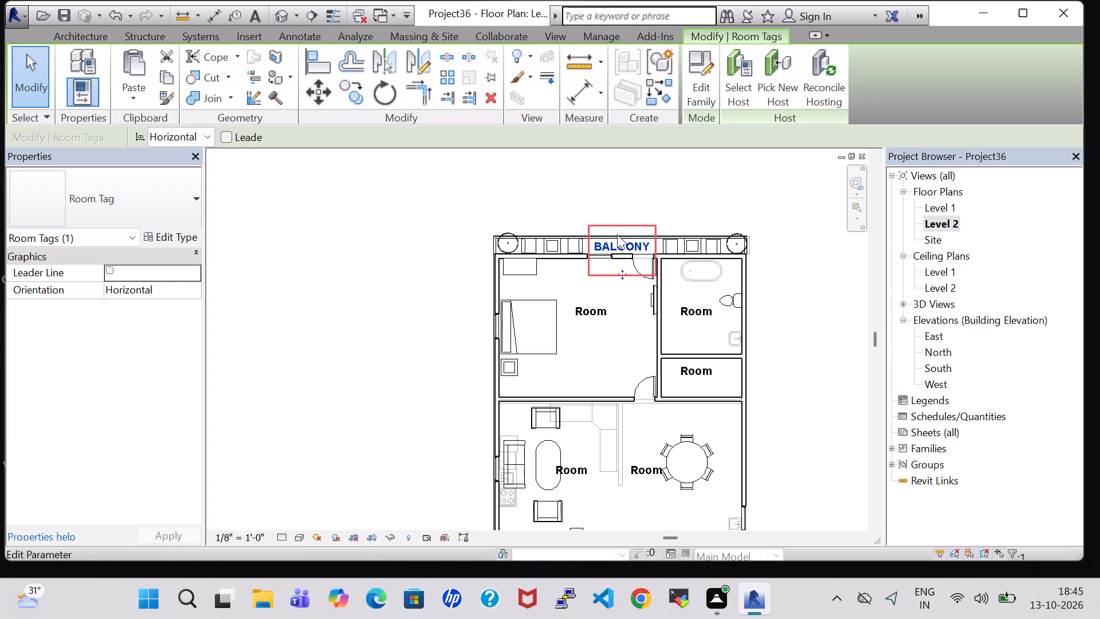
double_click(591, 310)
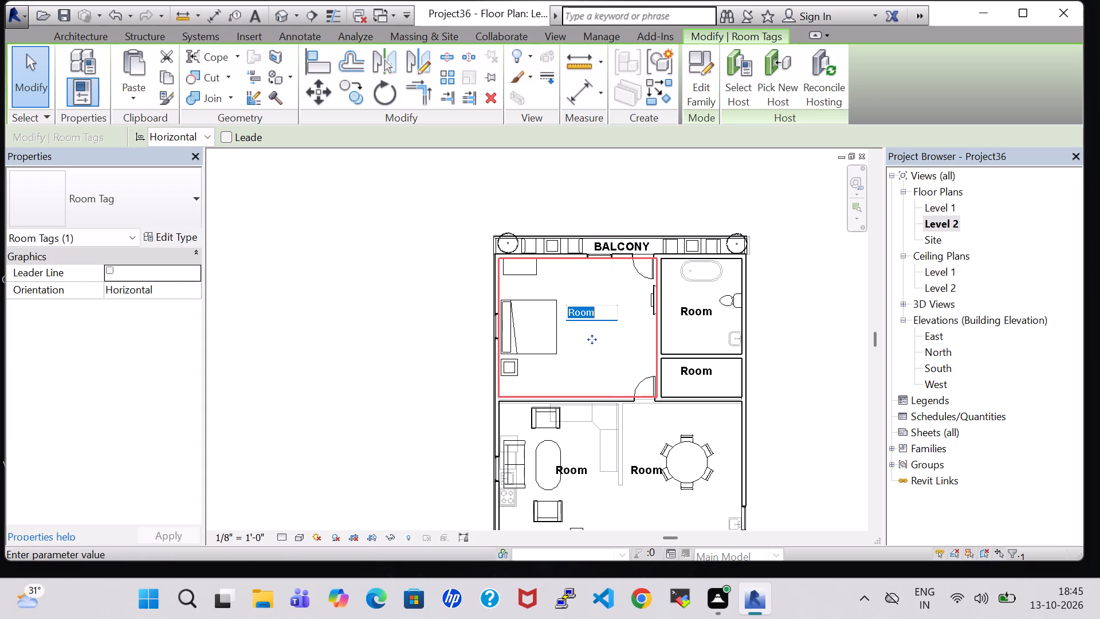
key(BackSpace)
text(BEDROOM)
key(Return)
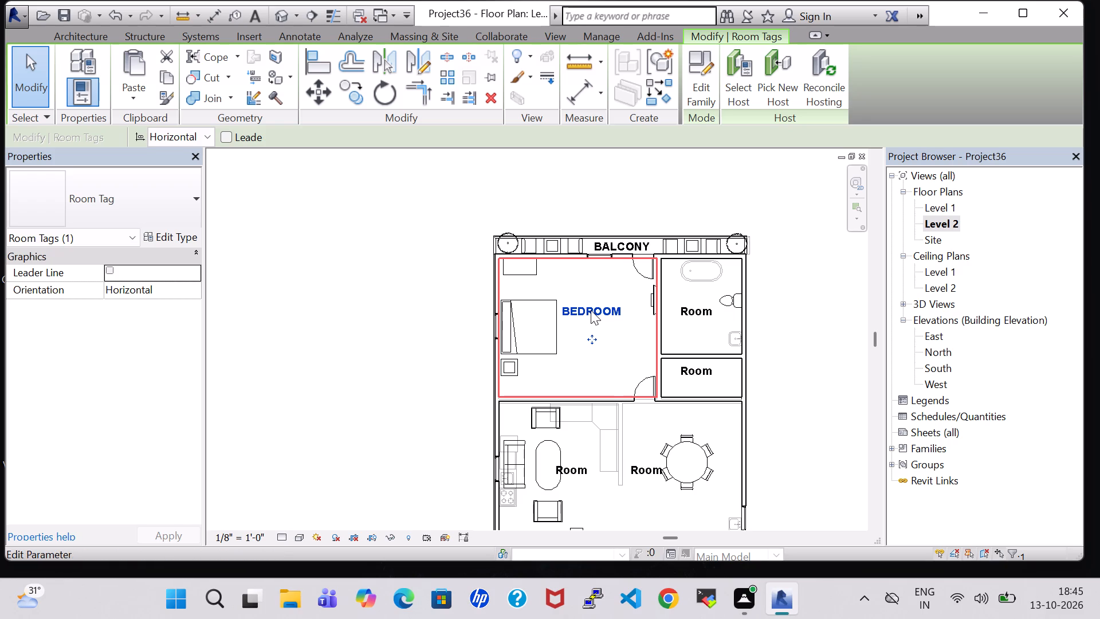
Rename the north bathroom's room tag TOILET and the tag of the small enclosed space south of it DUCT.
double_click(689, 320)
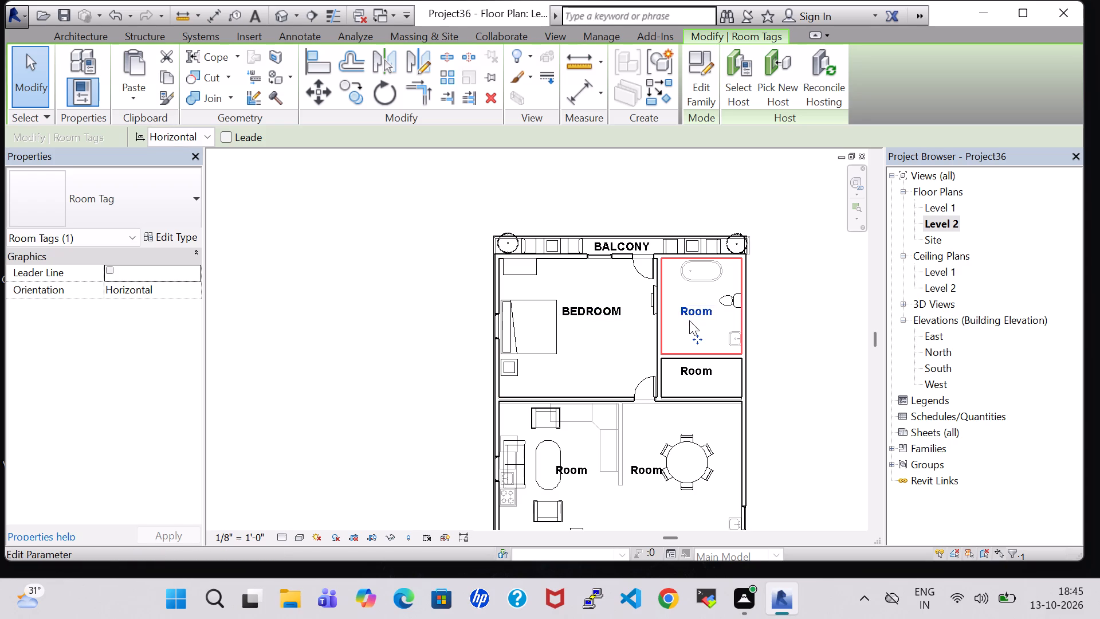
key(BackSpace)
text(TOILET)
key(Return)
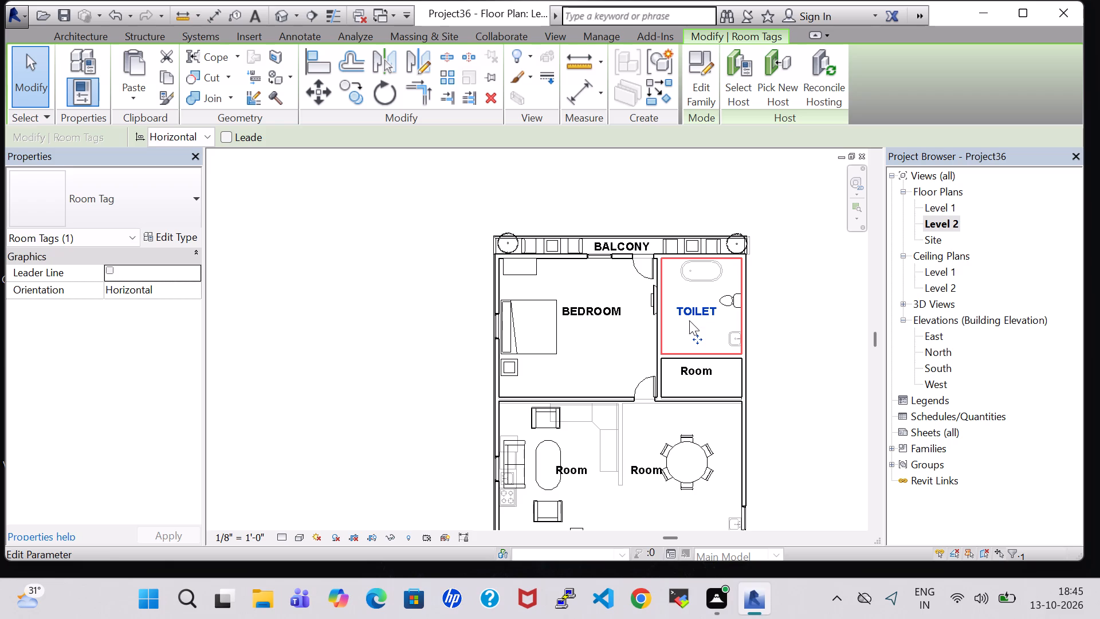
double_click(710, 366)
key(BackSpace)
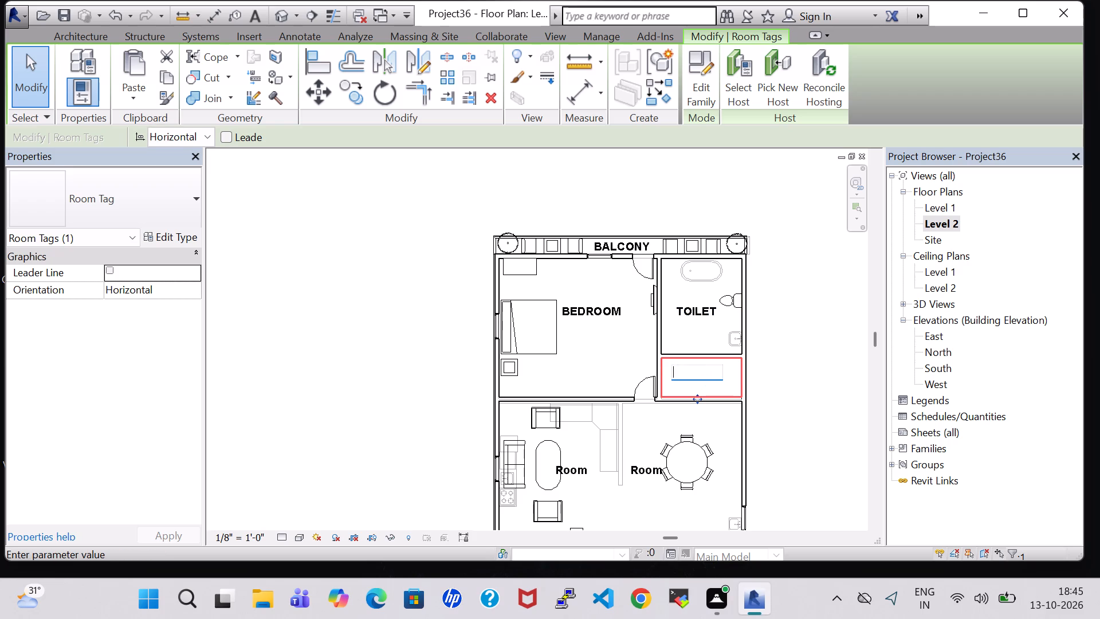
text(DUCT)
key(Return)
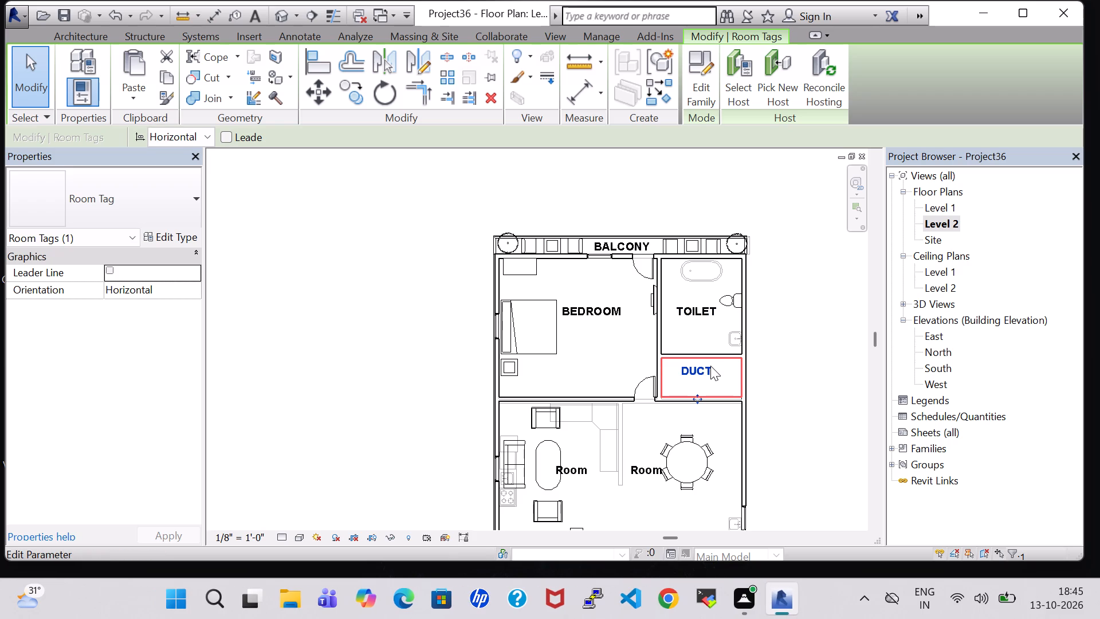
Rename the living area's room tag LIVIING on the Level 2 plan.
double_click(591, 473)
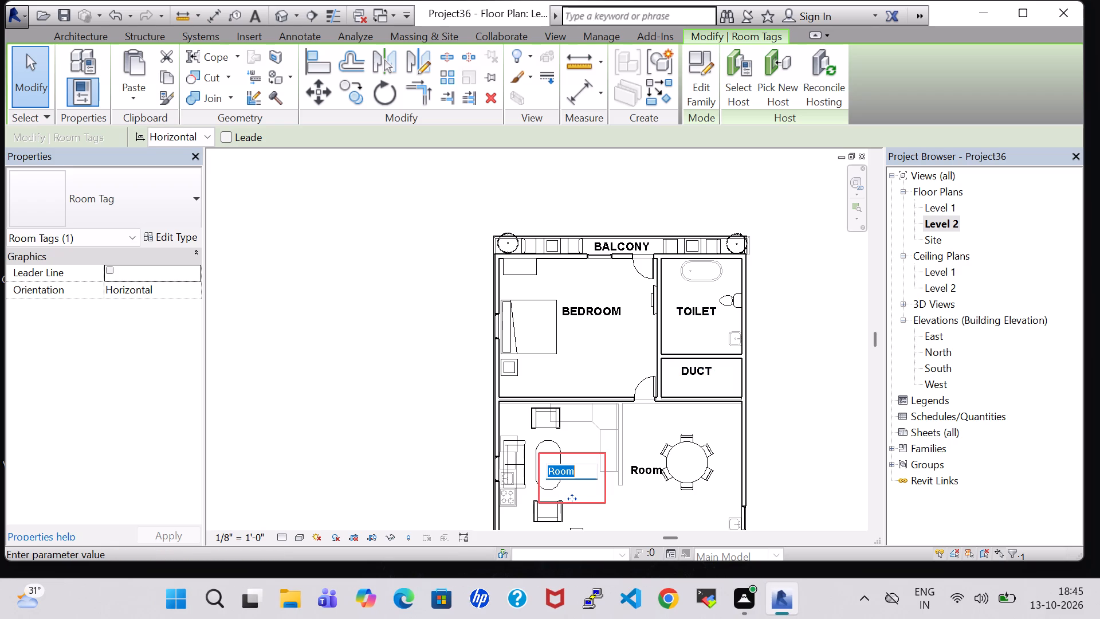
key(BackSpace)
text(LIVOING)
key(Left)
key(Left)
key(Left)
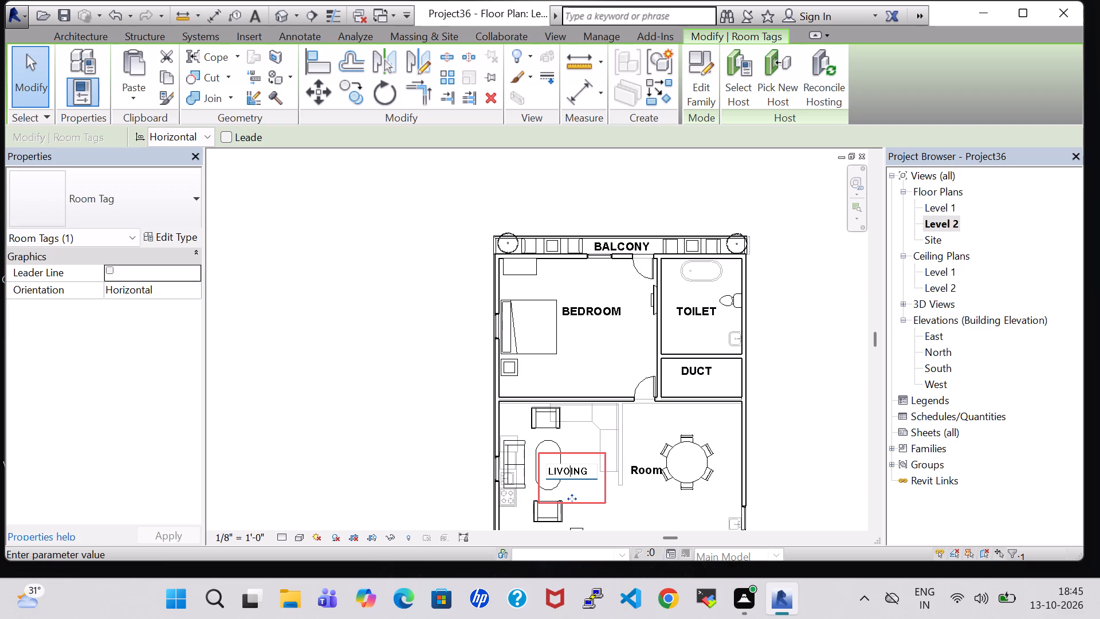
key(BackSpace)
key(i)
key(Return)
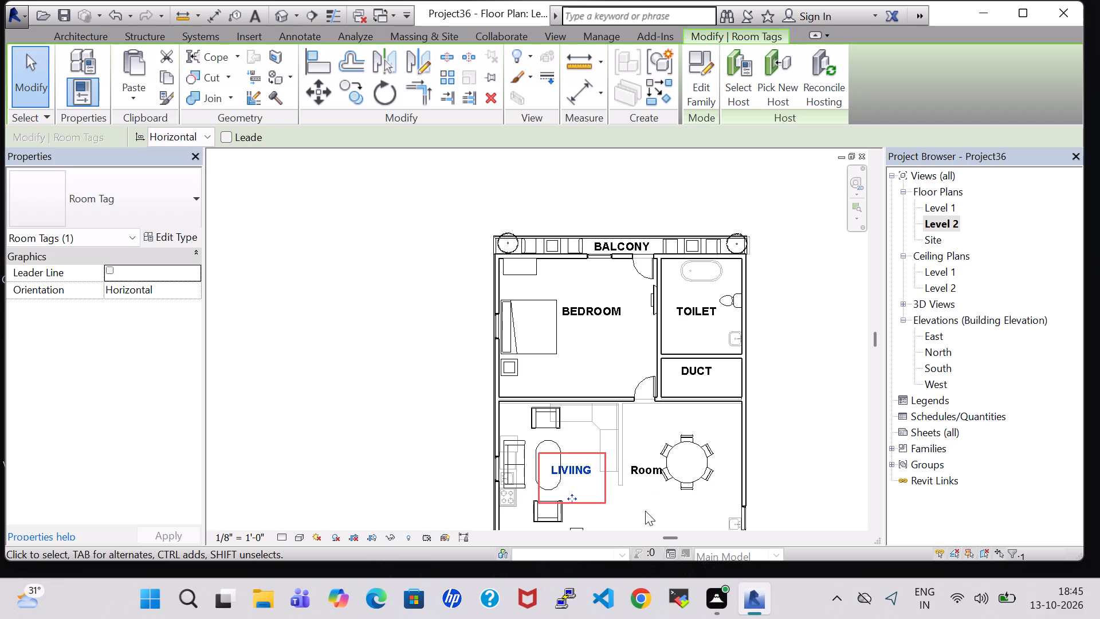
Rename the room tag beside the round dining table DINING.
double_click(646, 472)
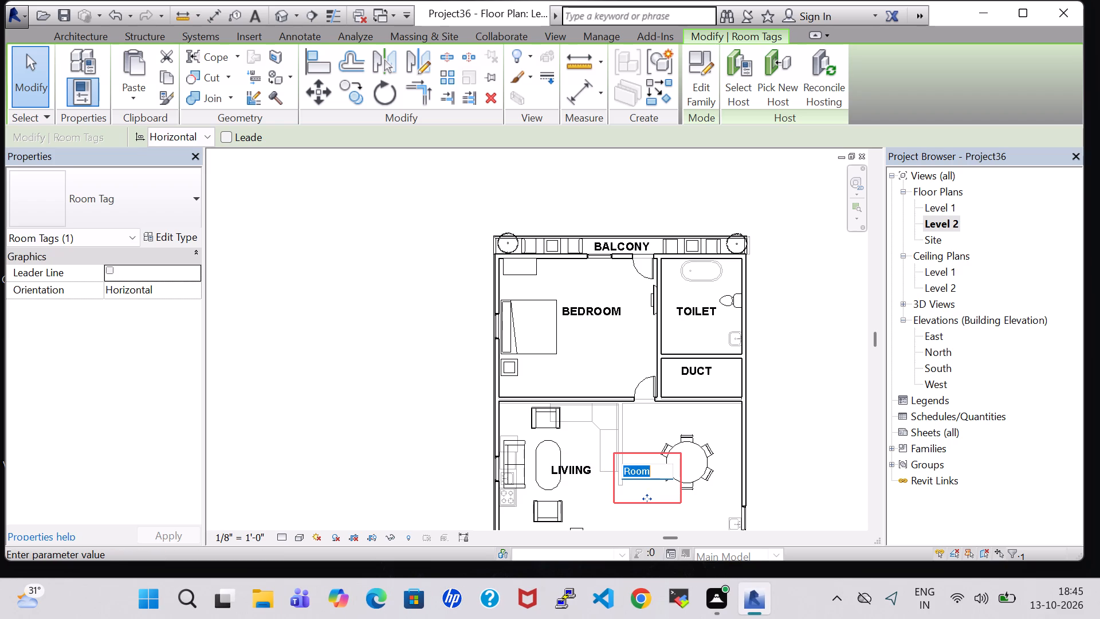
key(BackSpace)
text(DINING)
key(Return)
Rename the room tag of the sitting area south of the living area TERRACE SITE.
scroll(649, 472, down, 1)
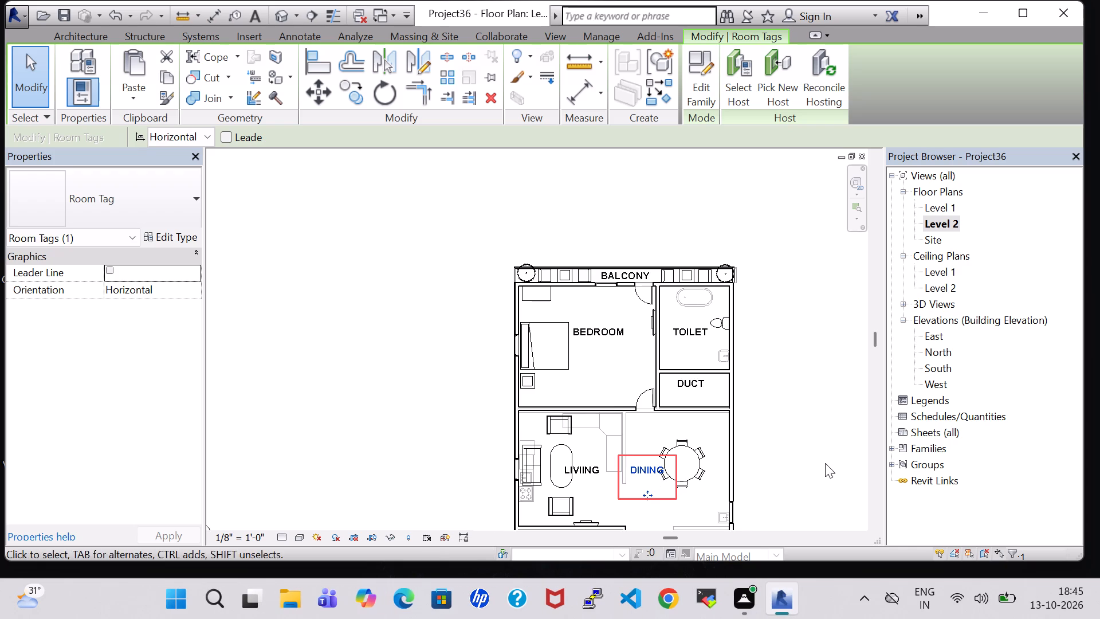
middle_drag(825, 463, 816, 298)
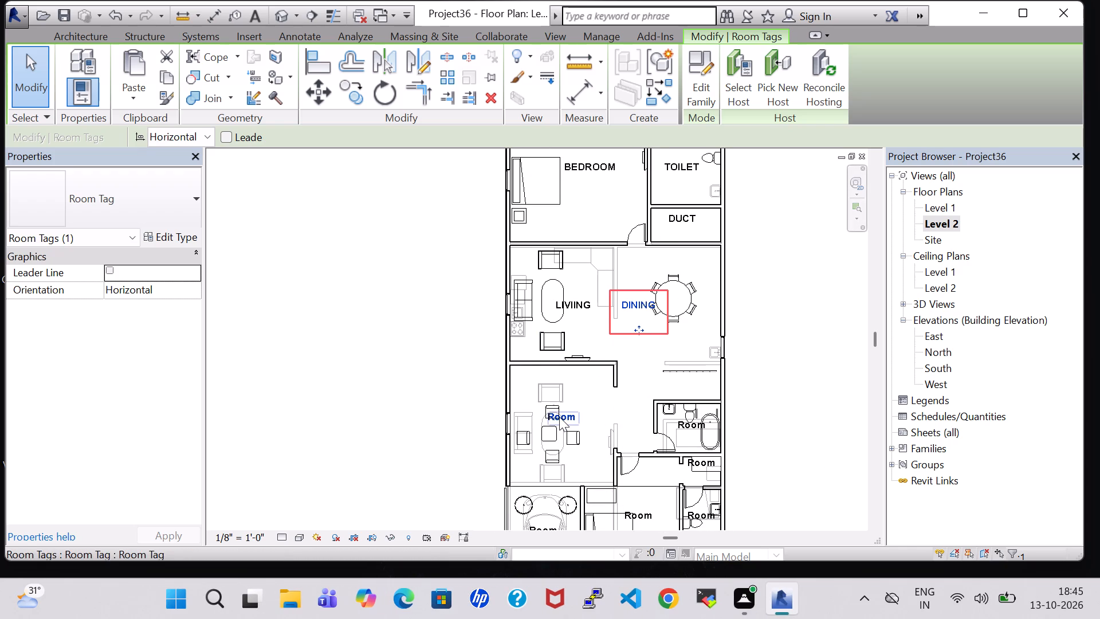
double_click(559, 417)
key(BackSpace)
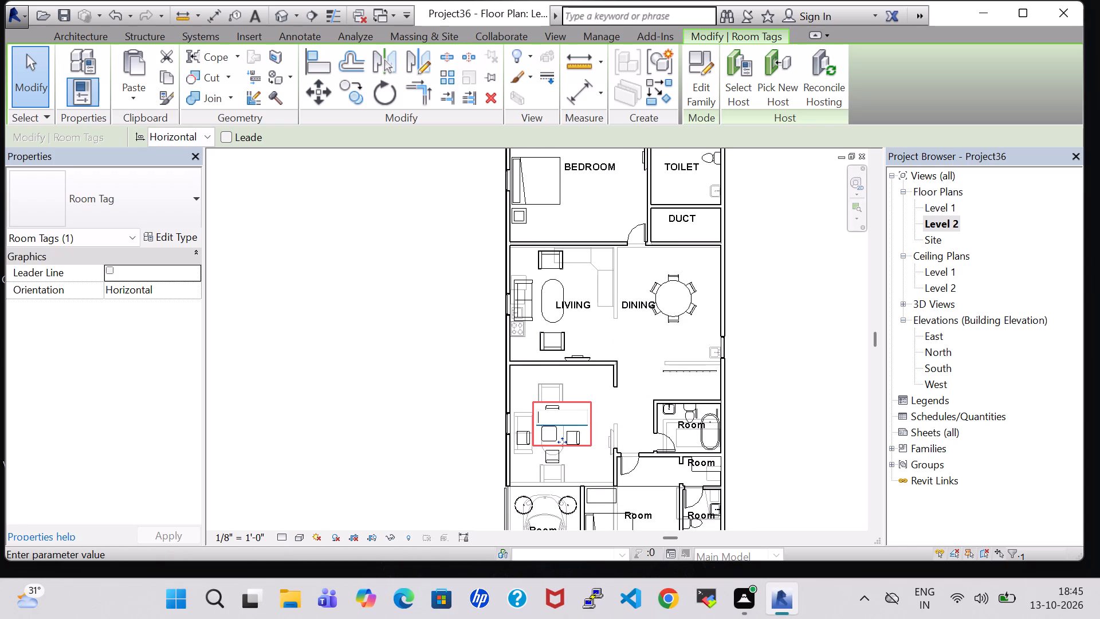
text(TERRACE)
key(space)
text(SITE)
key(Return)
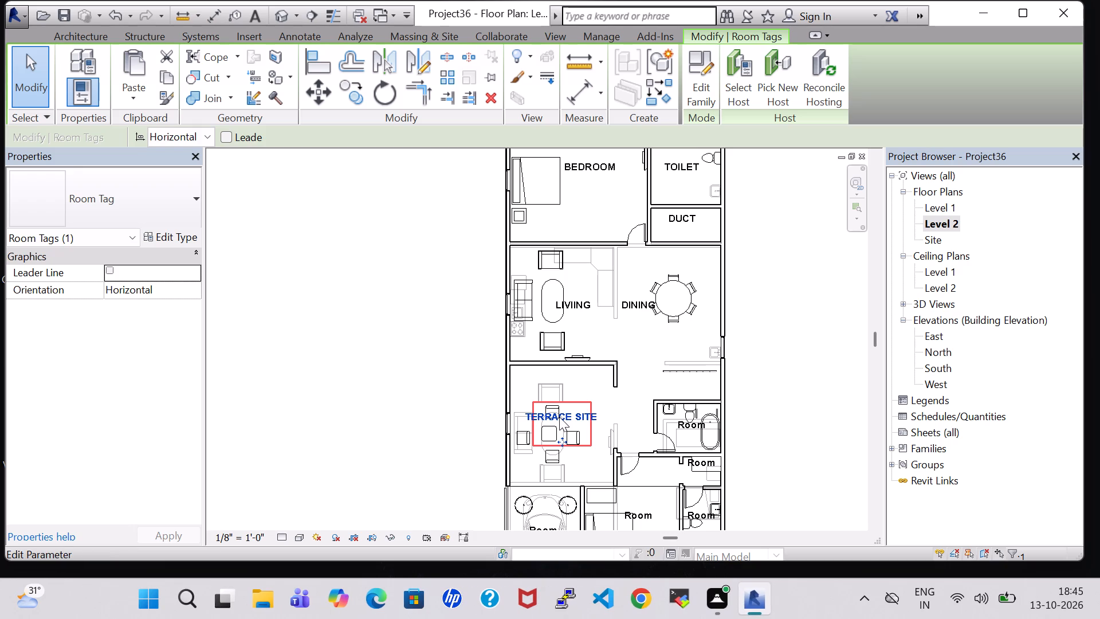
Rename the middle bathroom's room tag C.TOILET.
click(700, 428)
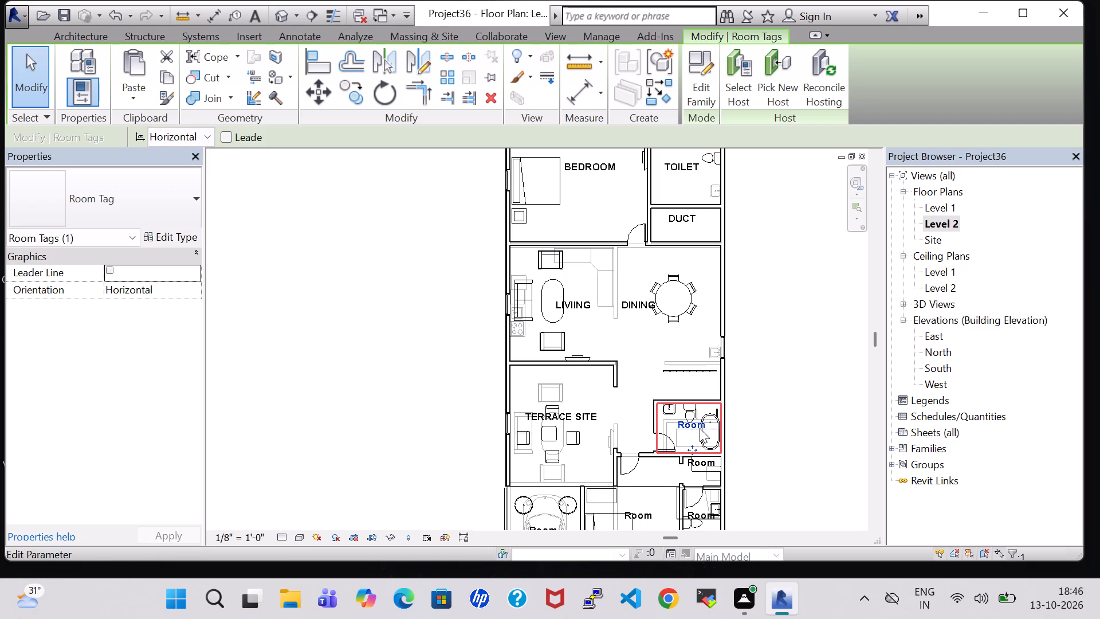
click(700, 428)
key(BackSpace)
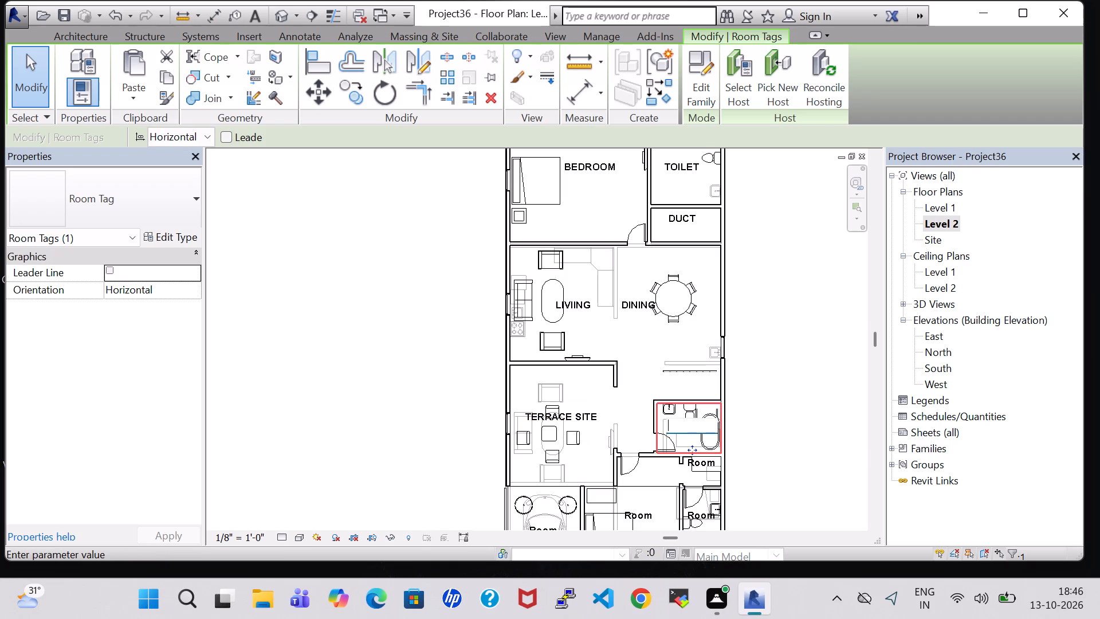
key(t)
key(BackSpace)
key(c)
text(.TP)
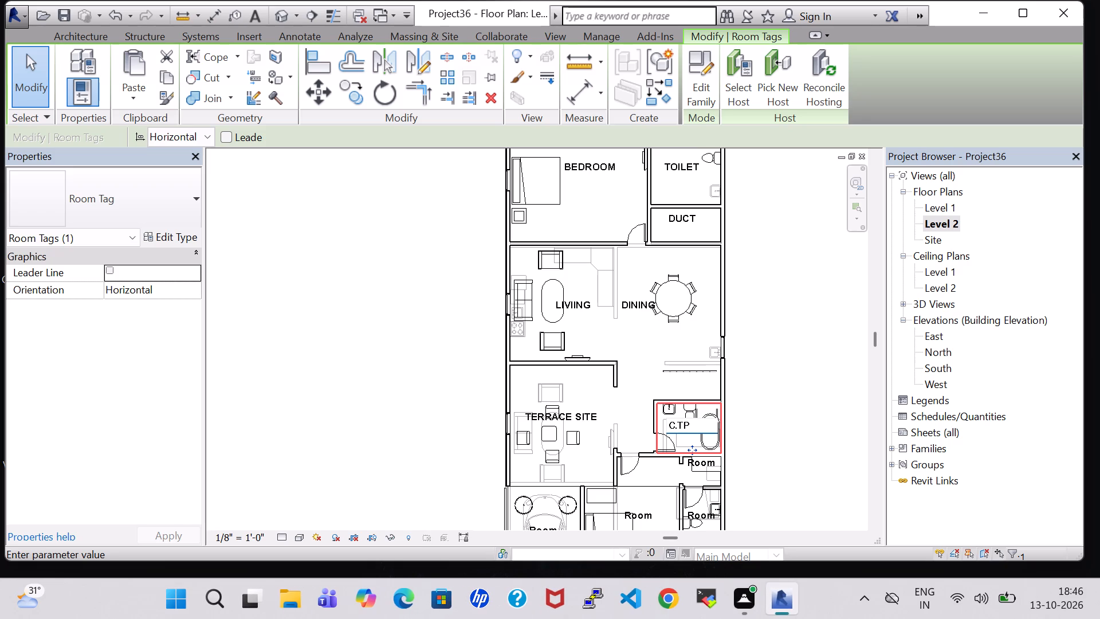
key(BackSpace)
text(OILET)
key(Return)
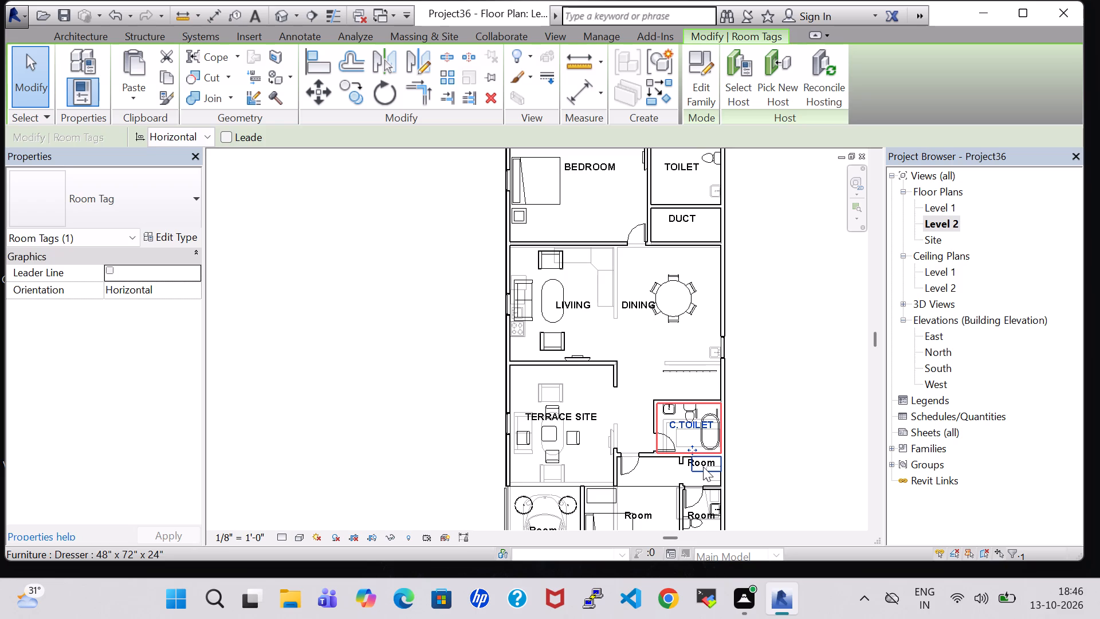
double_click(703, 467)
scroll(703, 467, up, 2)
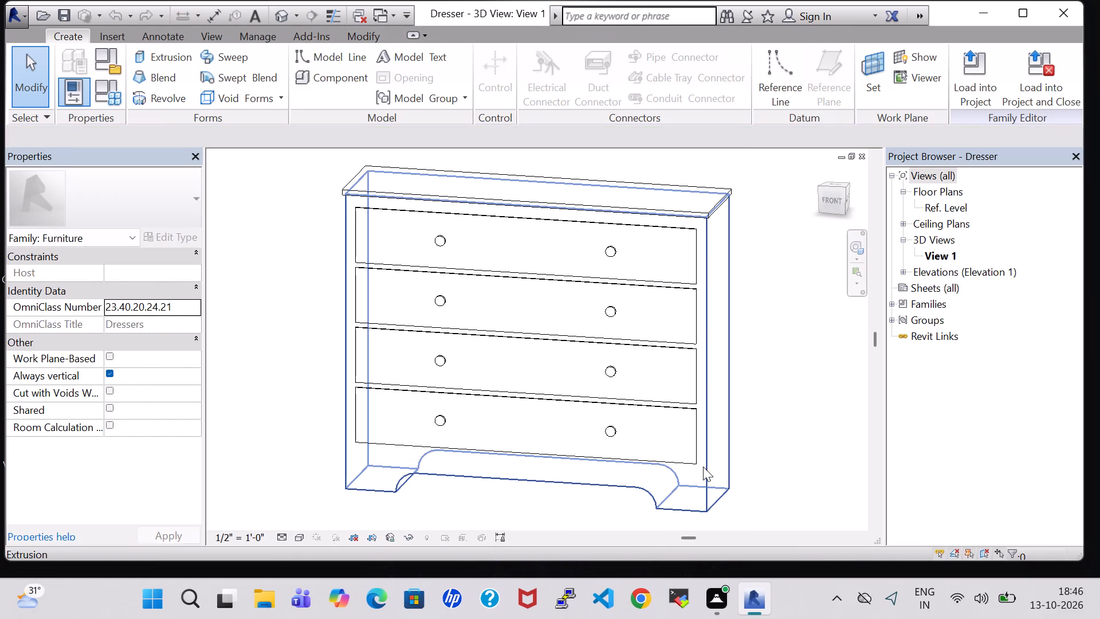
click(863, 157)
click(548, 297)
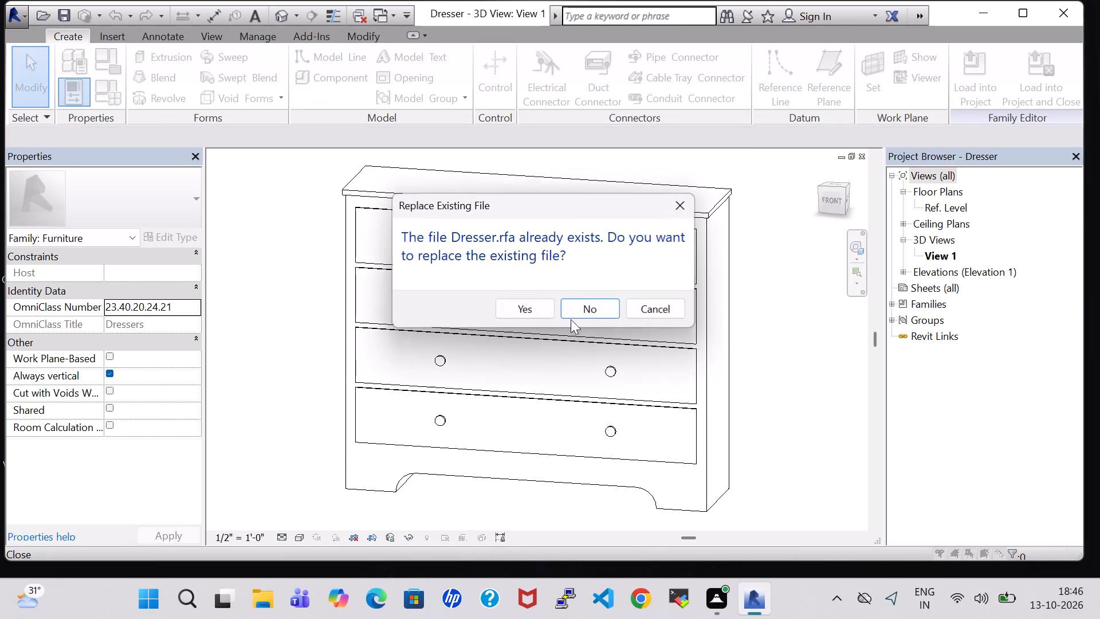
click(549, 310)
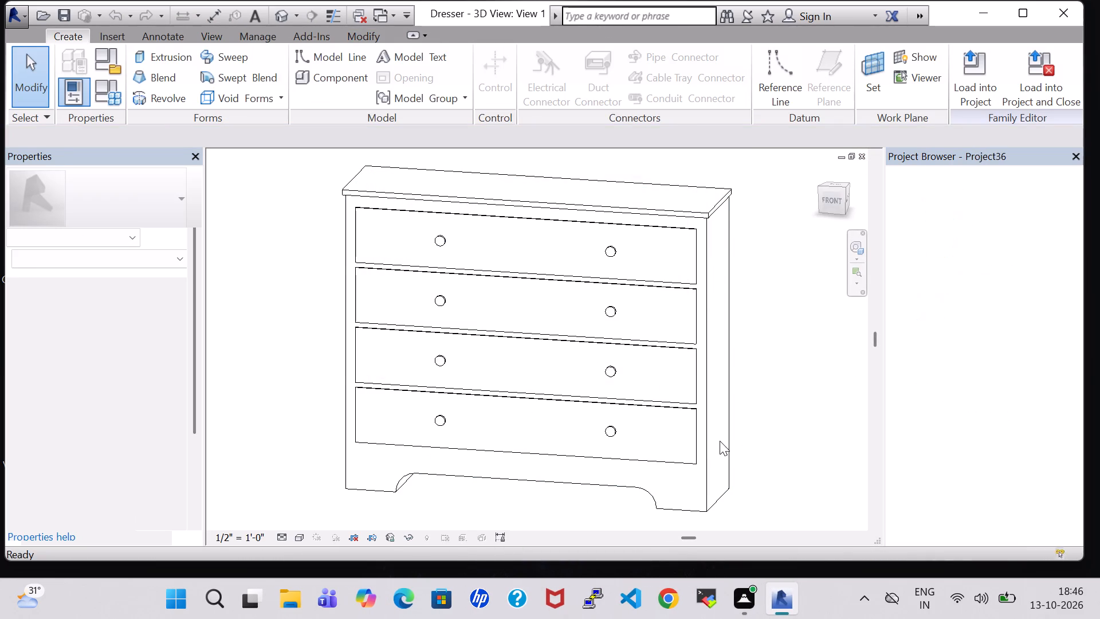
Rename the room tag of the dresser alcove just south of the middle bathroom DRESS.
scroll(720, 441, up, 6)
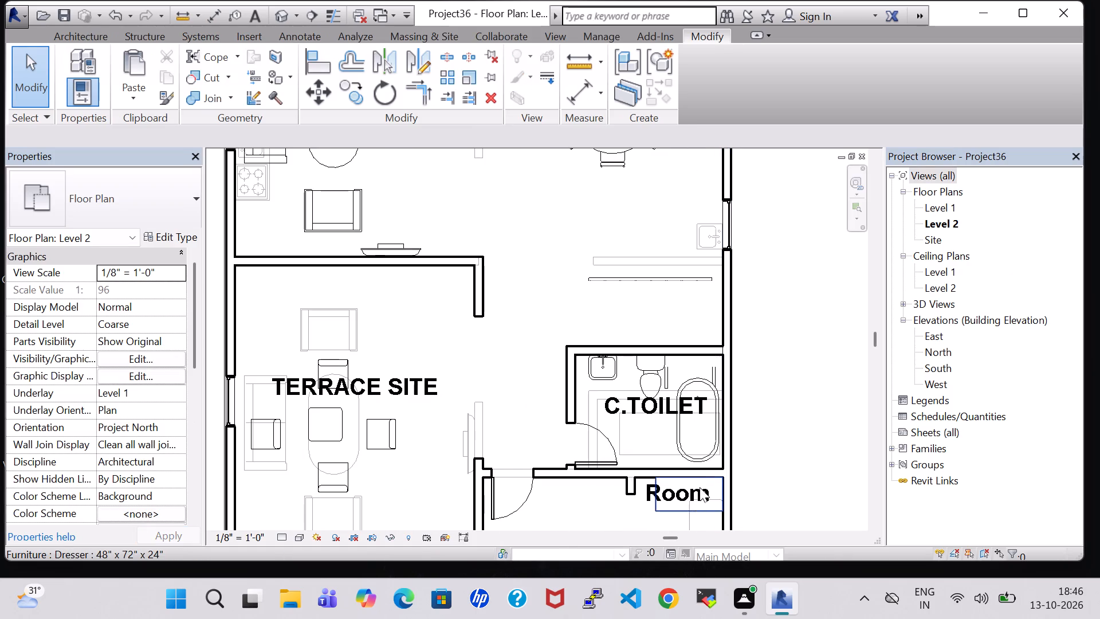
click(646, 493)
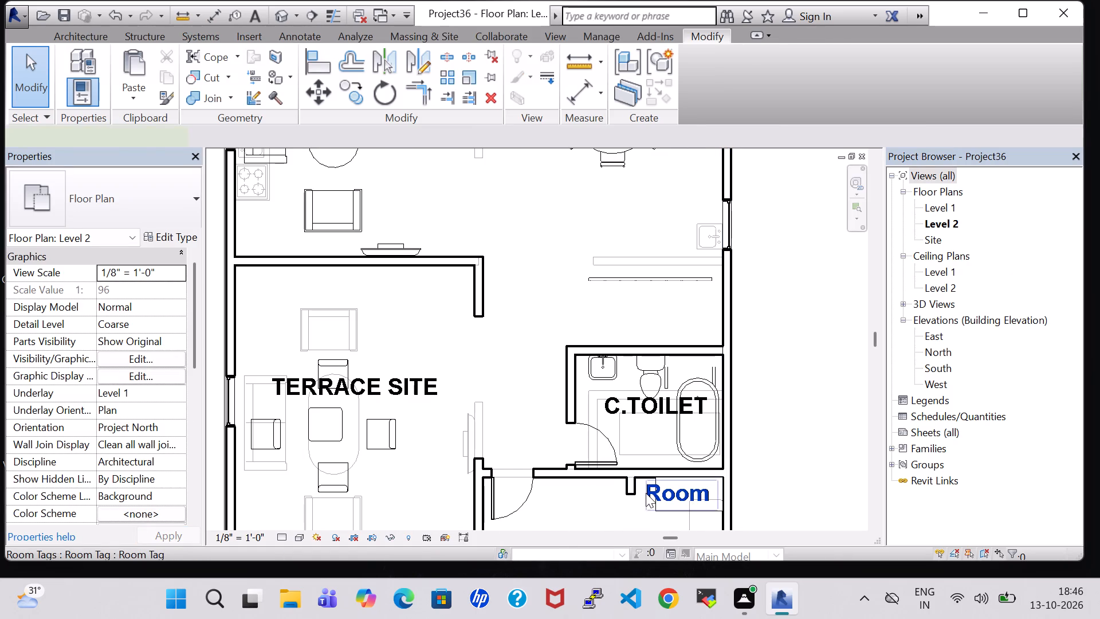
click(646, 493)
key(BackSpace)
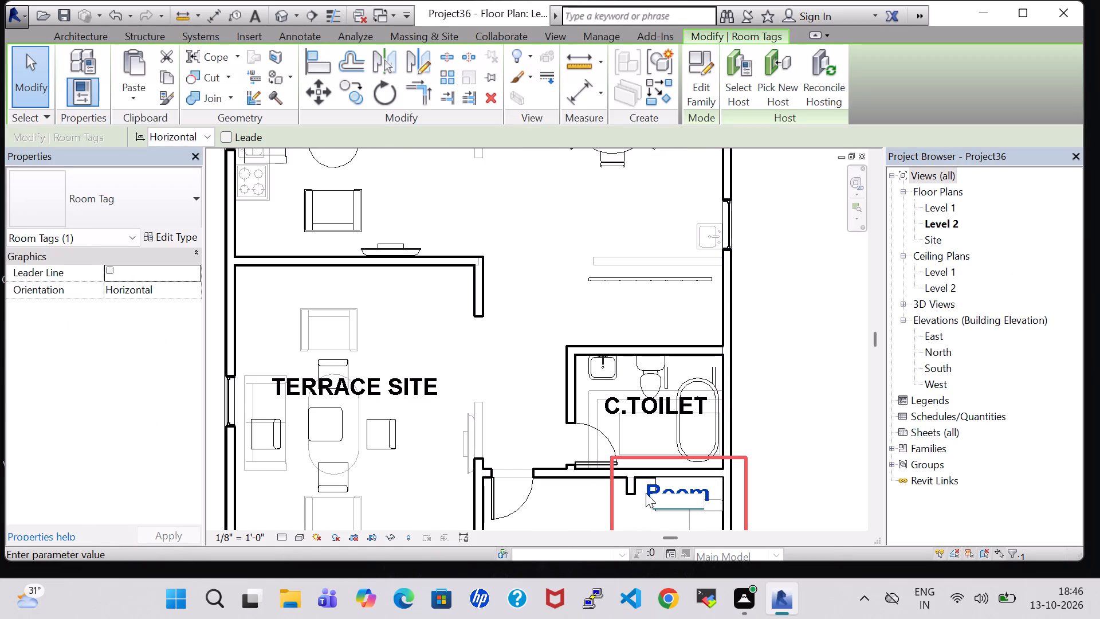
key(a)
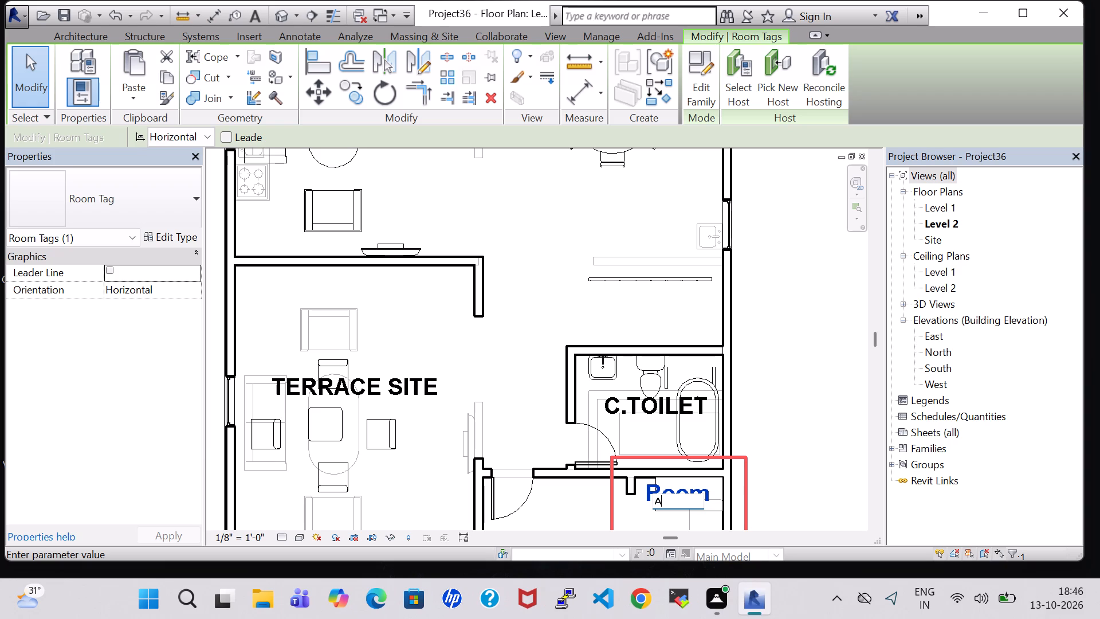
key(BackSpace)
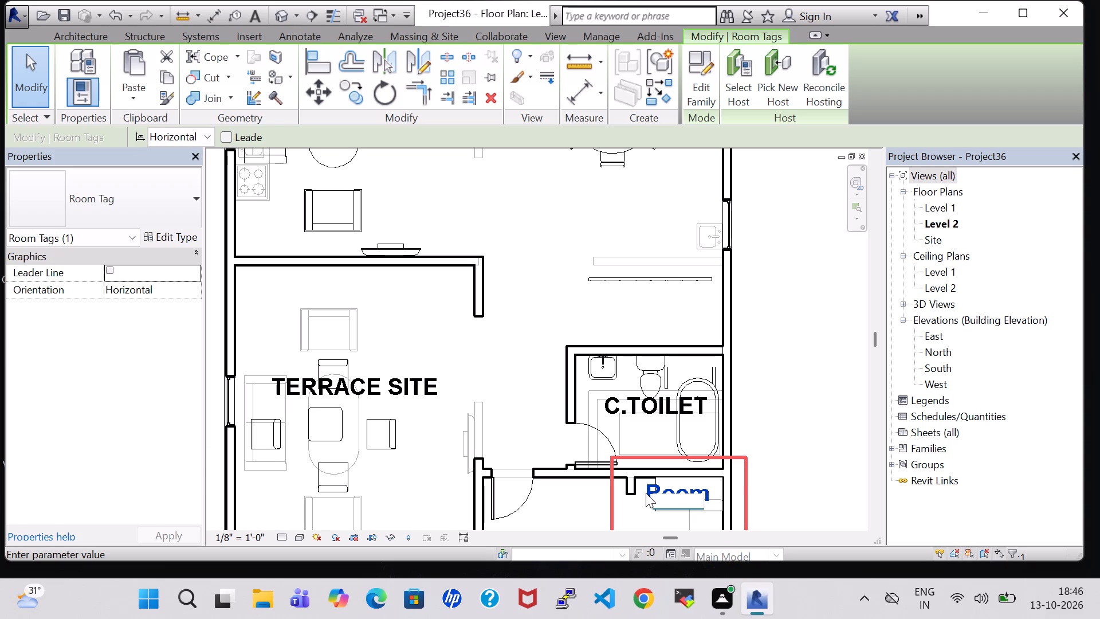
text(DRESS)
key(Return)
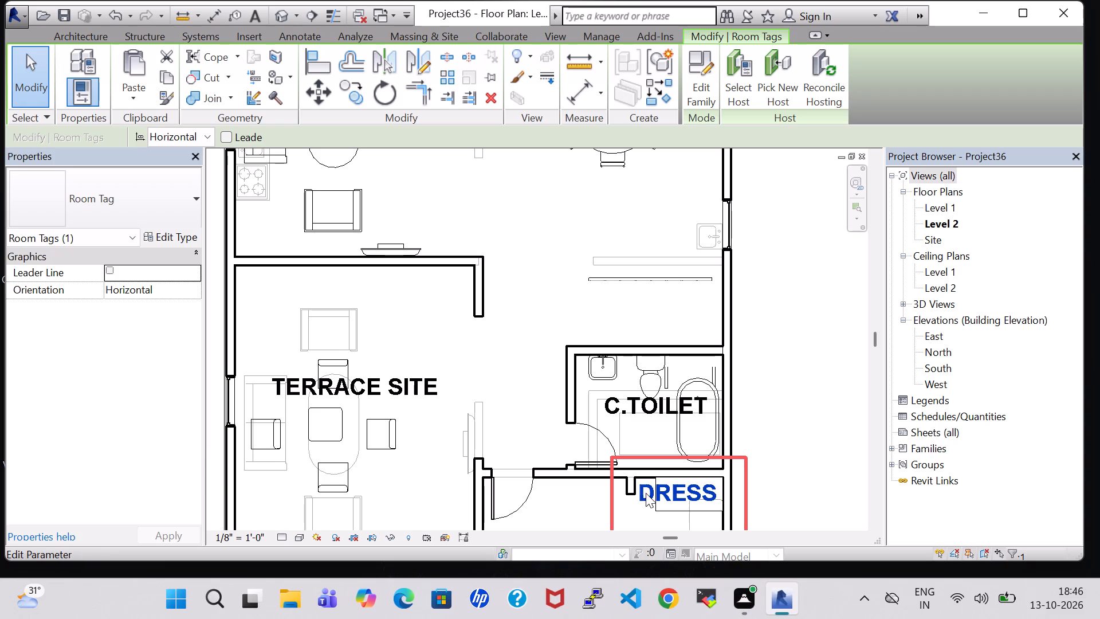
click(797, 455)
Rename the south bathroom's room tag AT.TOILET, with a period between AT and TOILET.
middle_drag(797, 455, 834, 303)
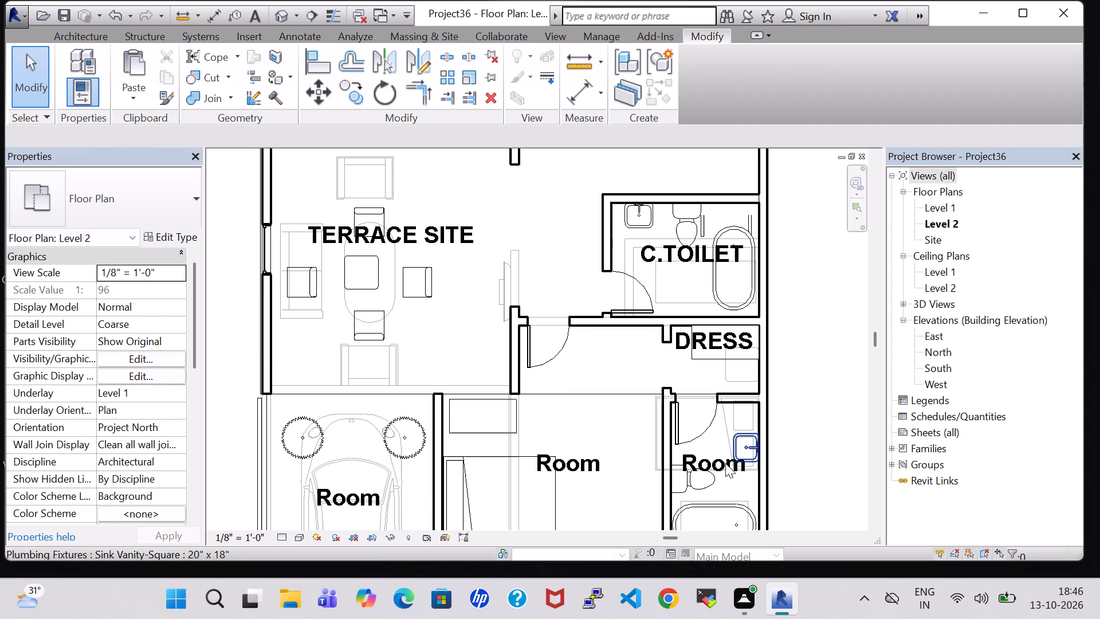
double_click(725, 463)
key(BackSpace)
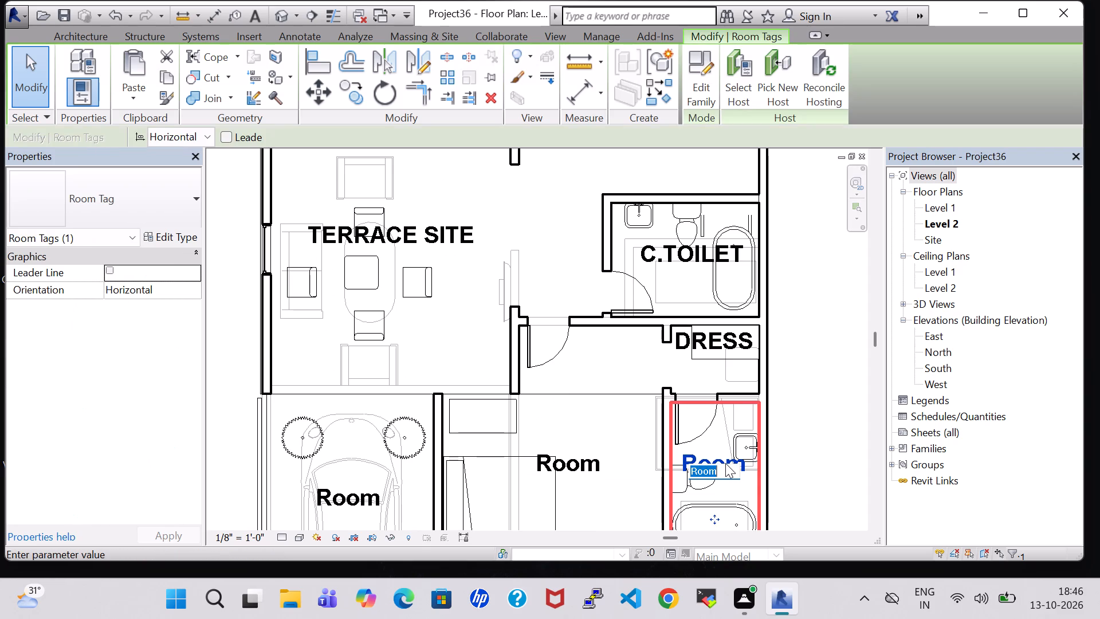
text(AT)
key(comma)
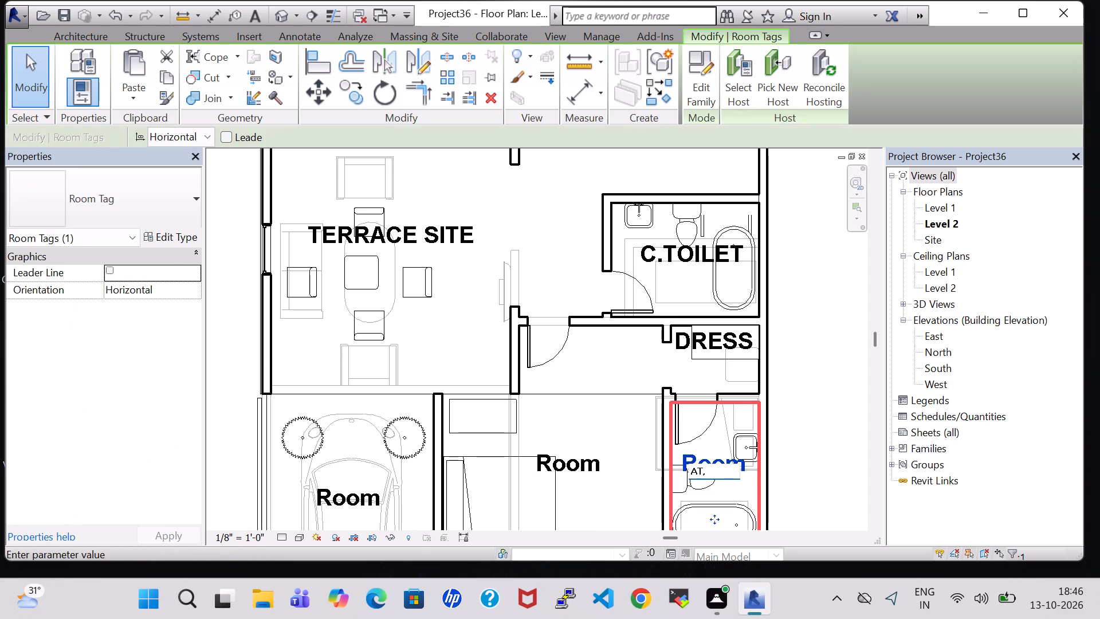
text(TOILET)
key(Return)
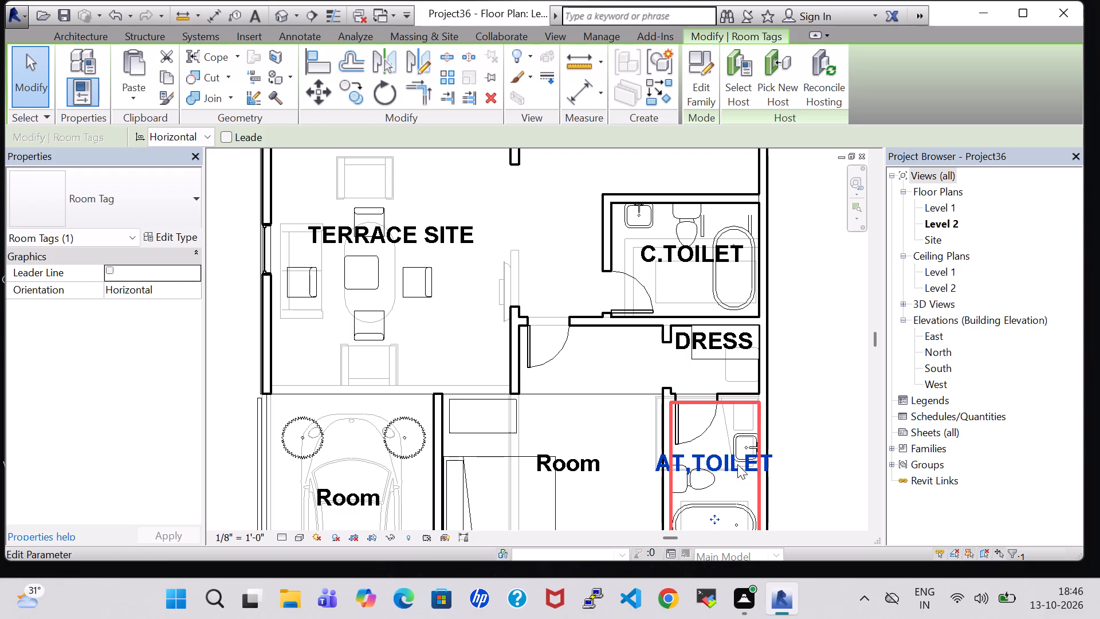
click(712, 457)
click(715, 471)
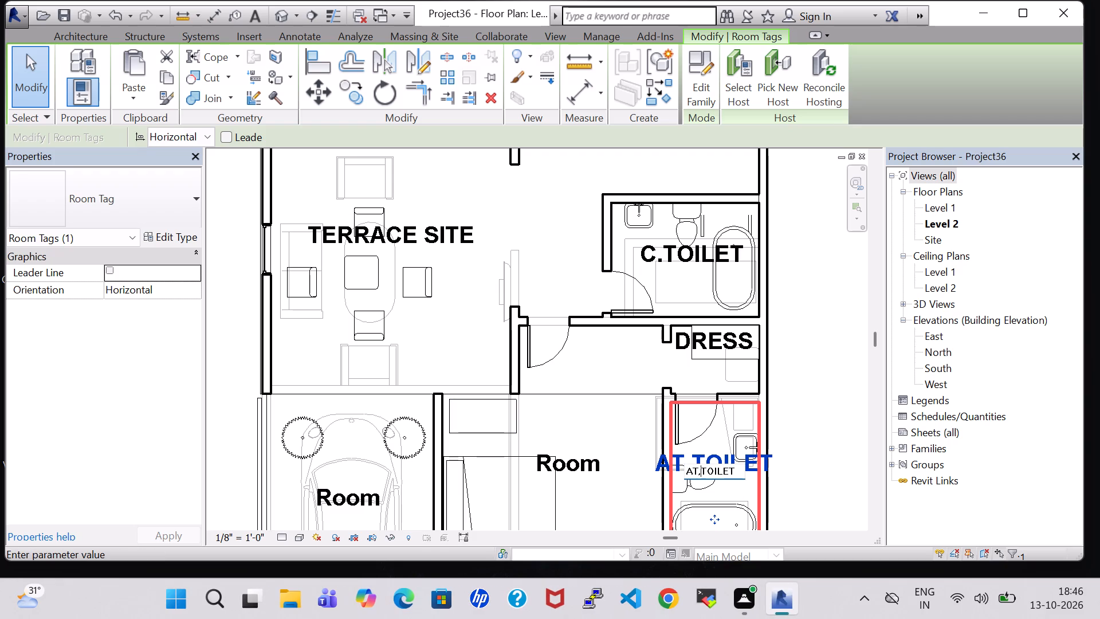
click(701, 470)
key(BackSpace)
key(period)
key(Return)
Set the orientation of the south bathroom's AT.TOILET tag to Vertical.
scroll(705, 471, down, 1)
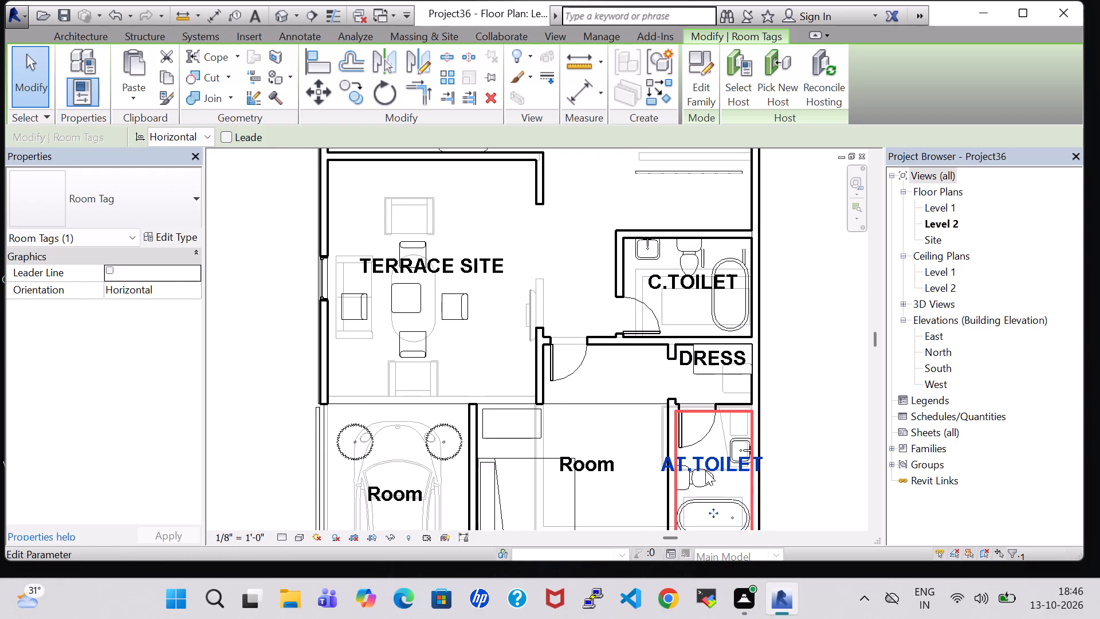
scroll(705, 471, down, 1)
click(720, 469)
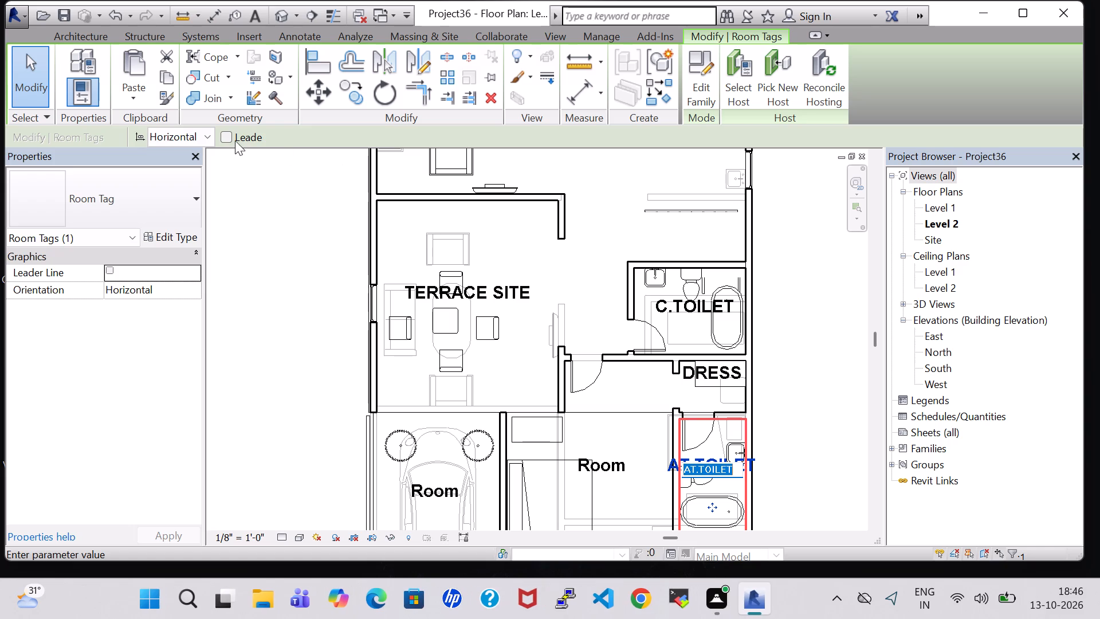
click(172, 134)
click(188, 169)
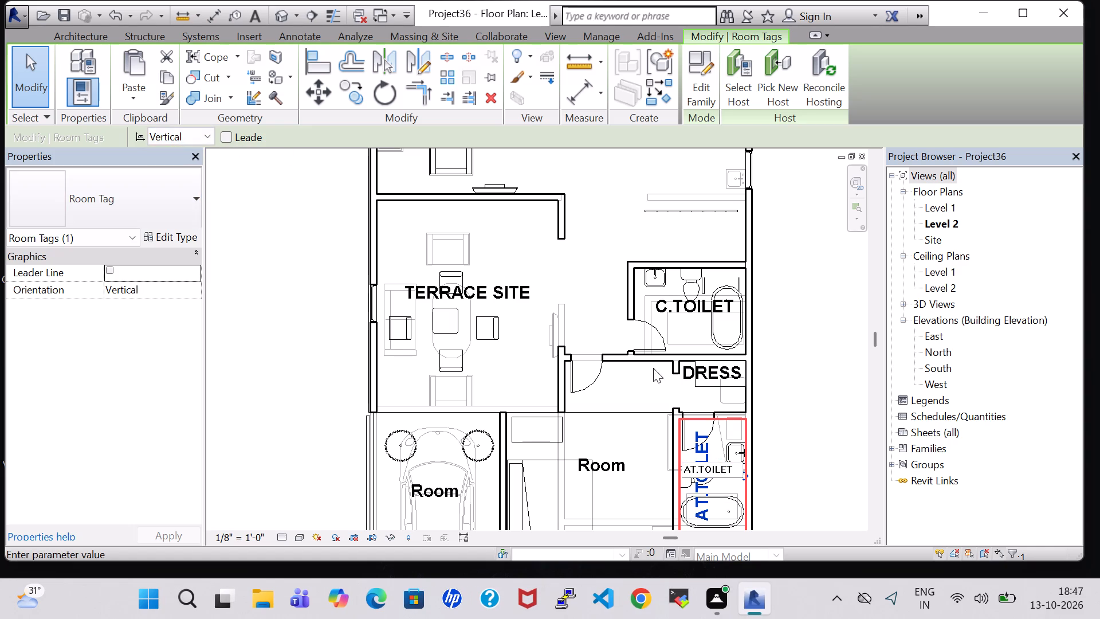
click(802, 420)
Rename the room tag of the narrow seating strip along the house's south edge BALCONY.
middle_drag(803, 421, 803, 277)
scroll(817, 302, down, 1)
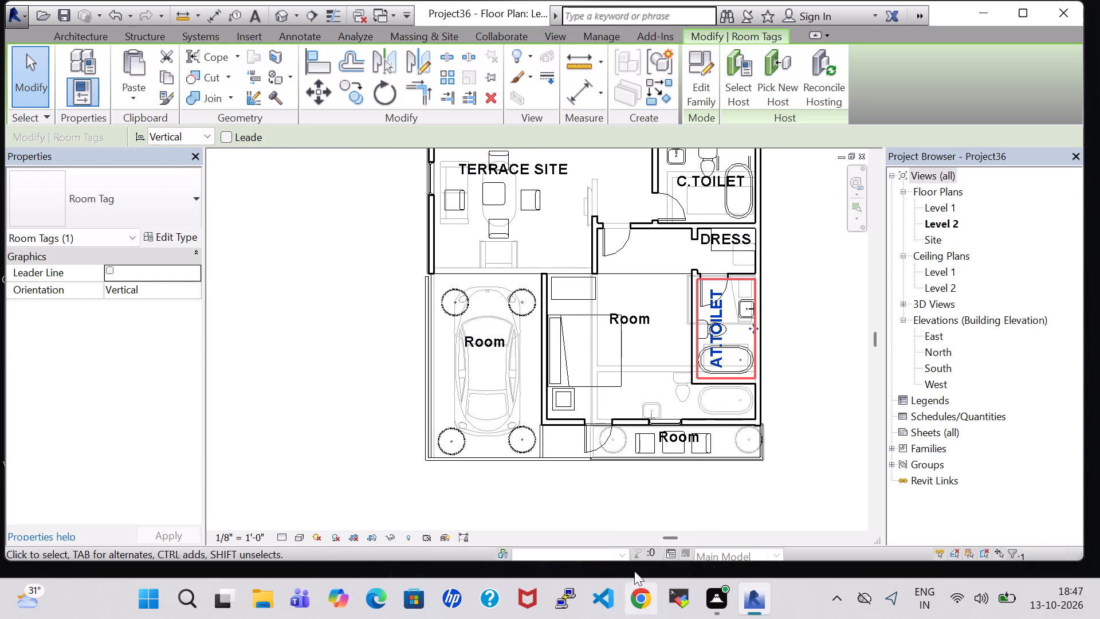
double_click(680, 440)
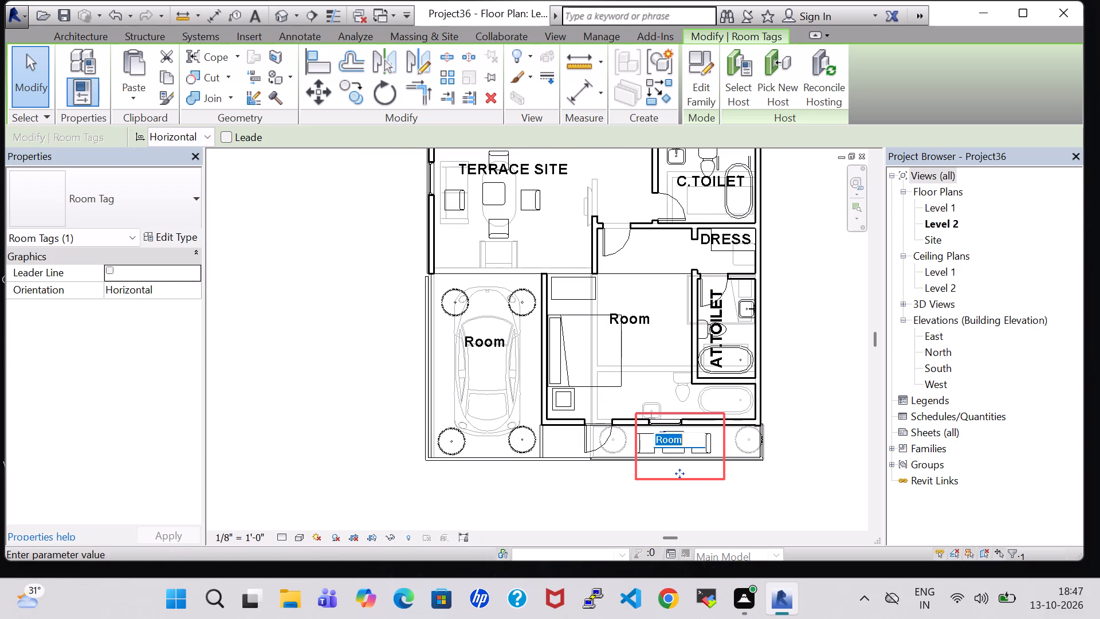
key(BackSpace)
text(BALCONY)
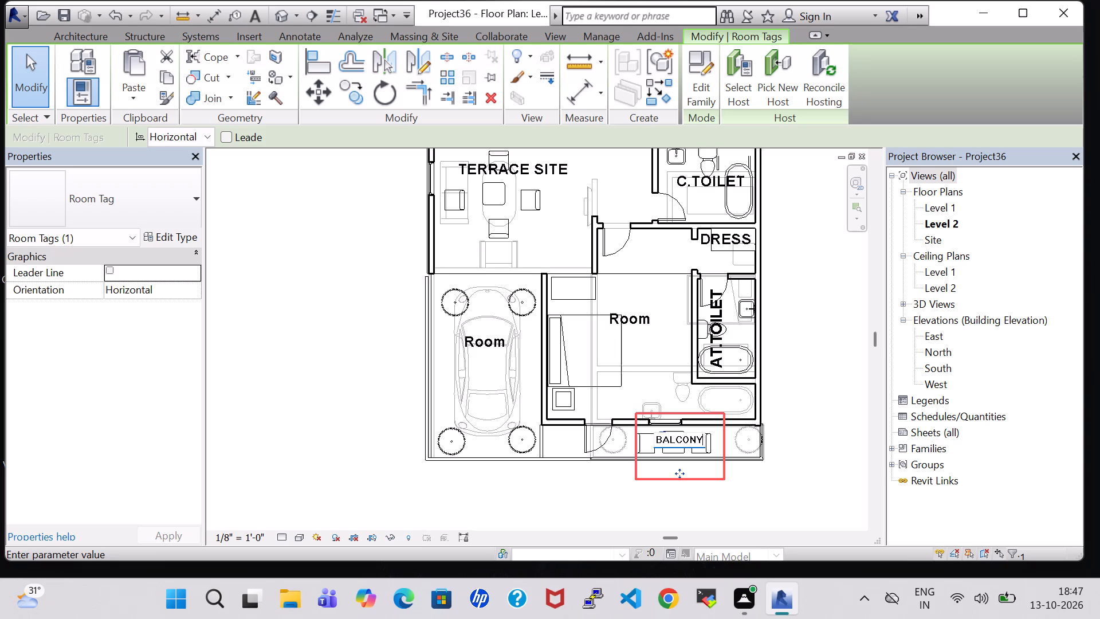
key(Return)
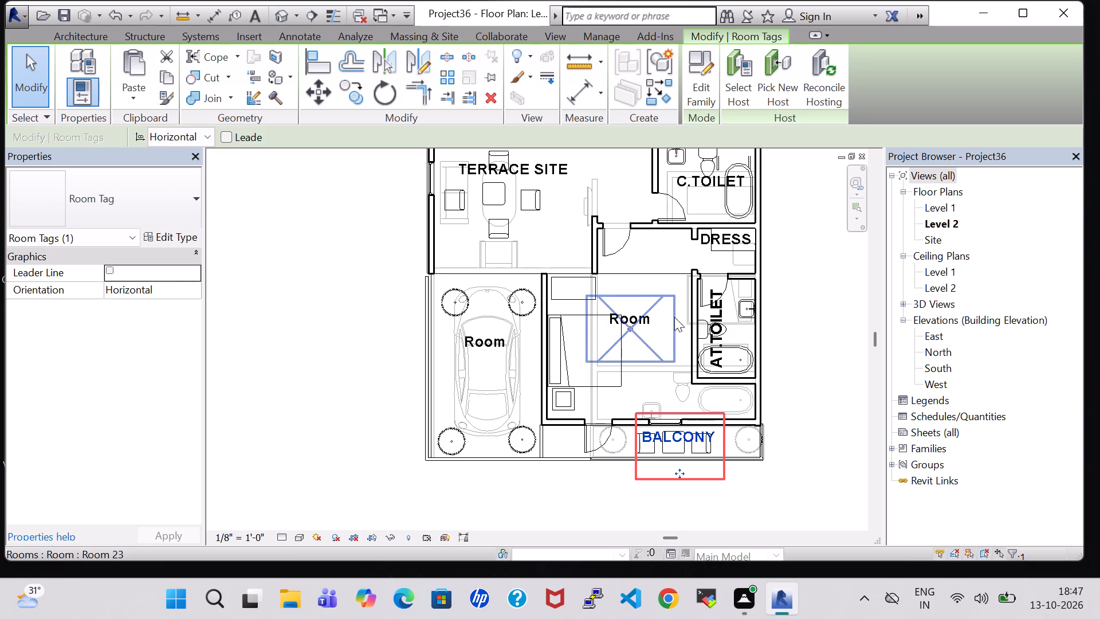
Rename the south bedroom's room tag BEDTROOM, spelled with a T after BED.
double_click(639, 308)
key(BackSpace)
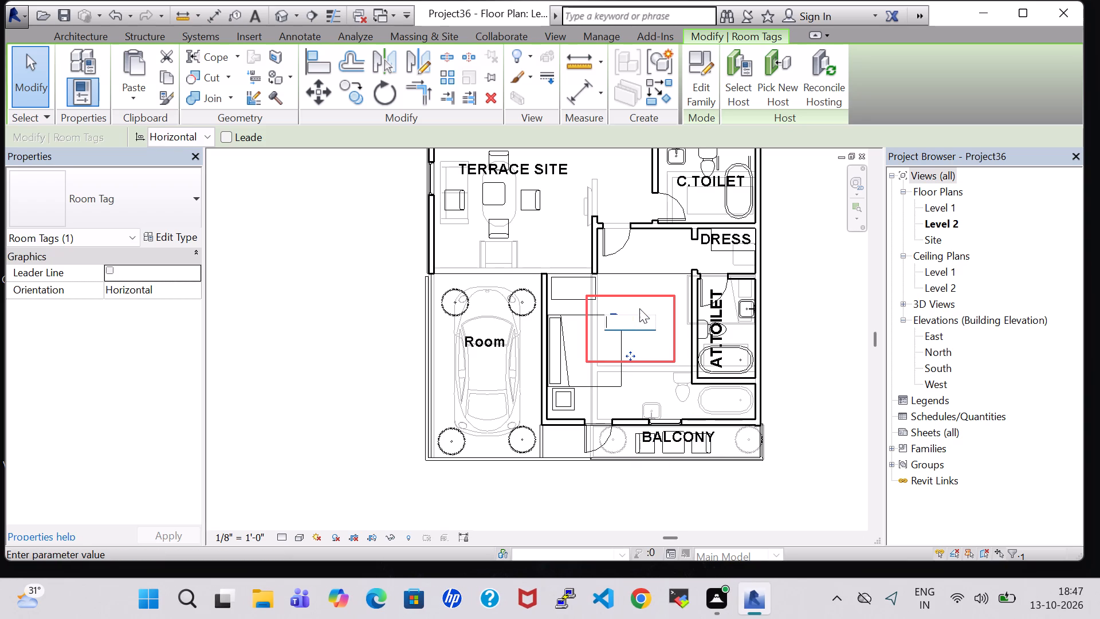
text(BEDTROOM)
key(Return)
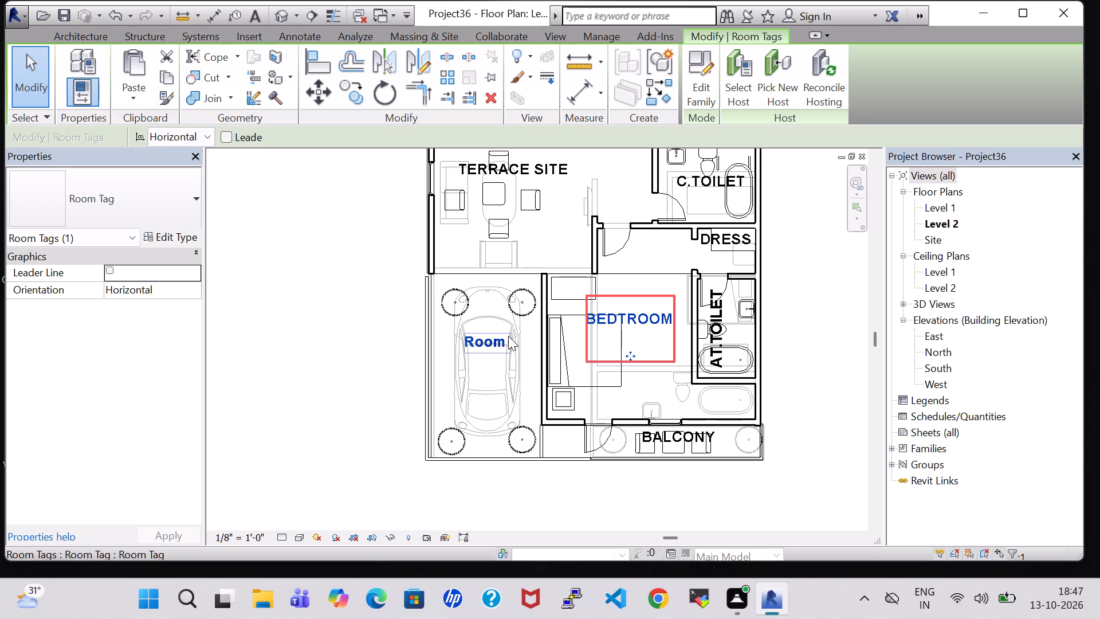
Rename the room tag of the planted open area west of the south bedroom OPEN TERRACE GARDEN.
double_click(508, 336)
key(BackSpace)
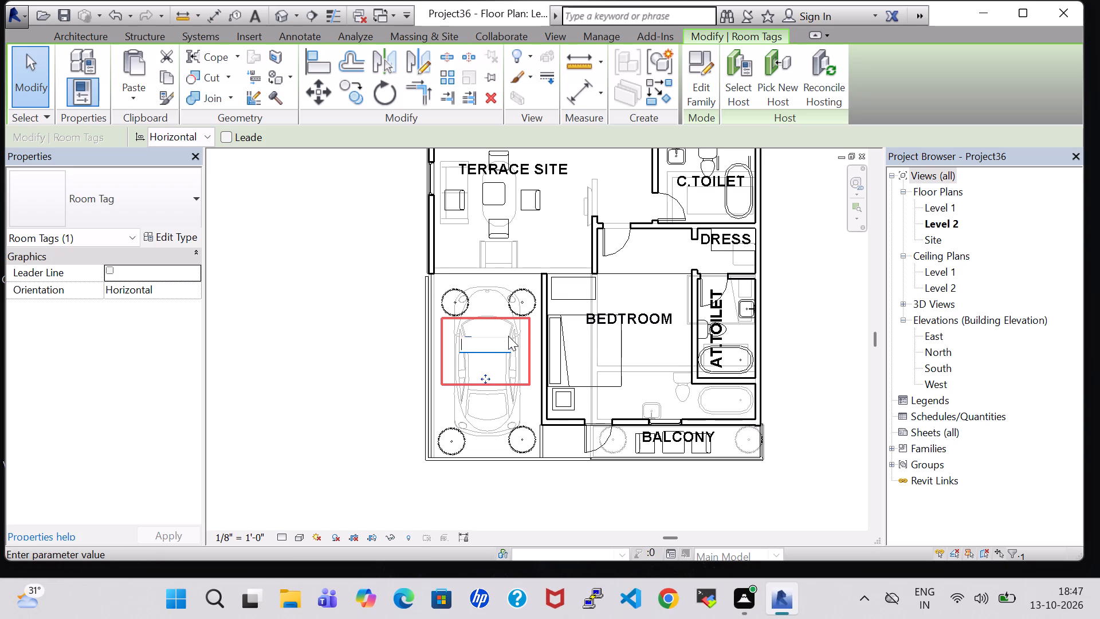
text(OPEN TERRACE GARDEN)
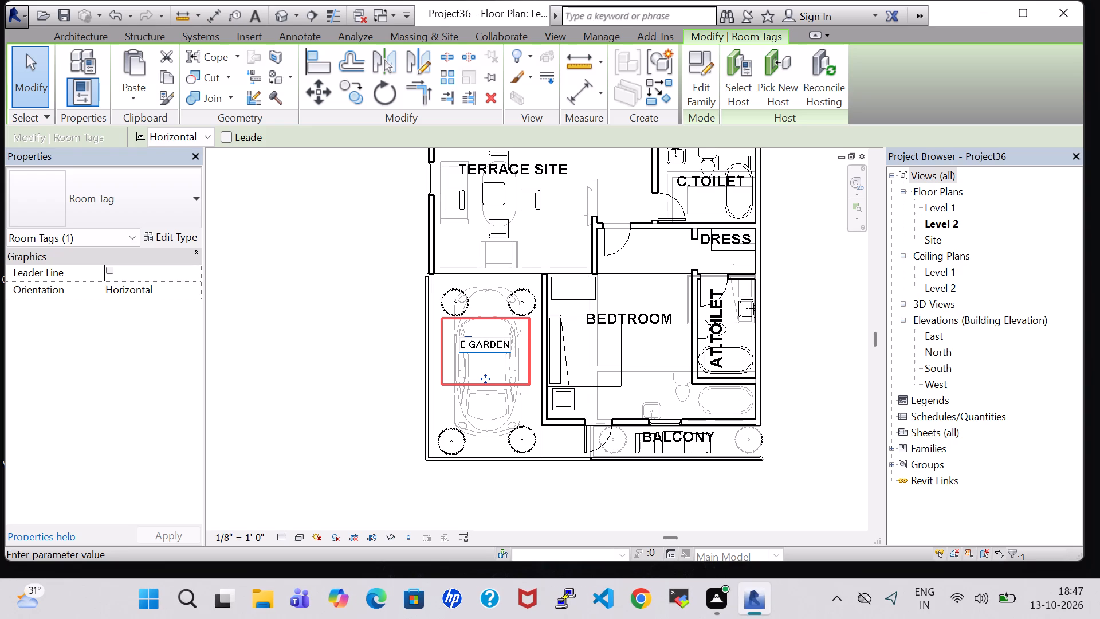
key(Return)
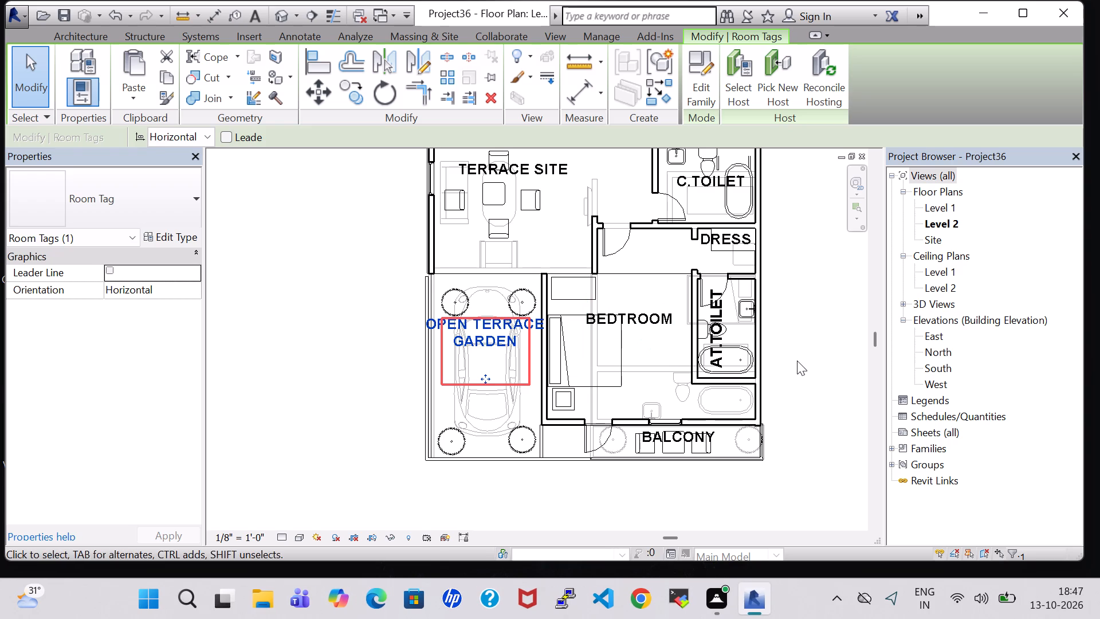
click(797, 361)
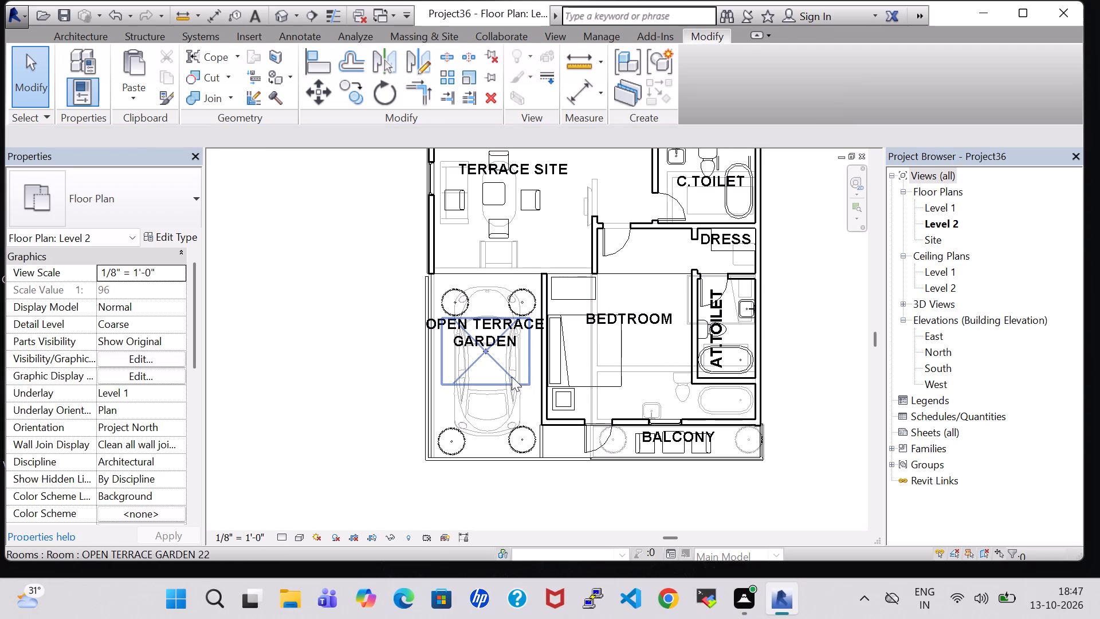
Review the Level 2 plan from the south rooms up to the north balcony, checking room tags, doors and fixtures.
scroll(847, 330, down, 3)
middle_drag(847, 330, 781, 446)
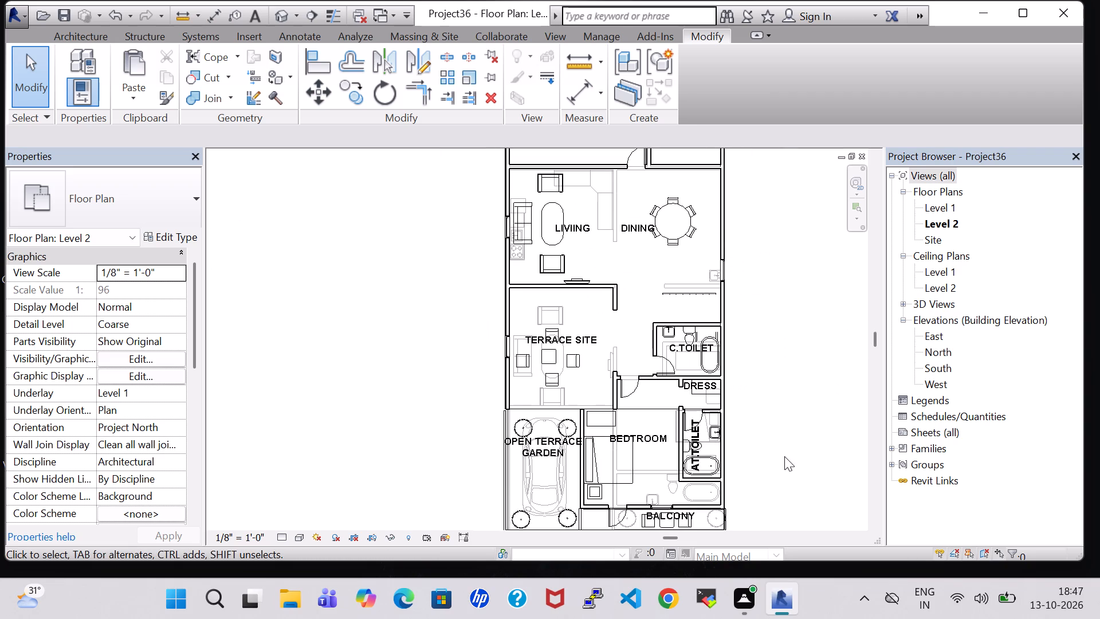
middle_drag(776, 456, 768, 409)
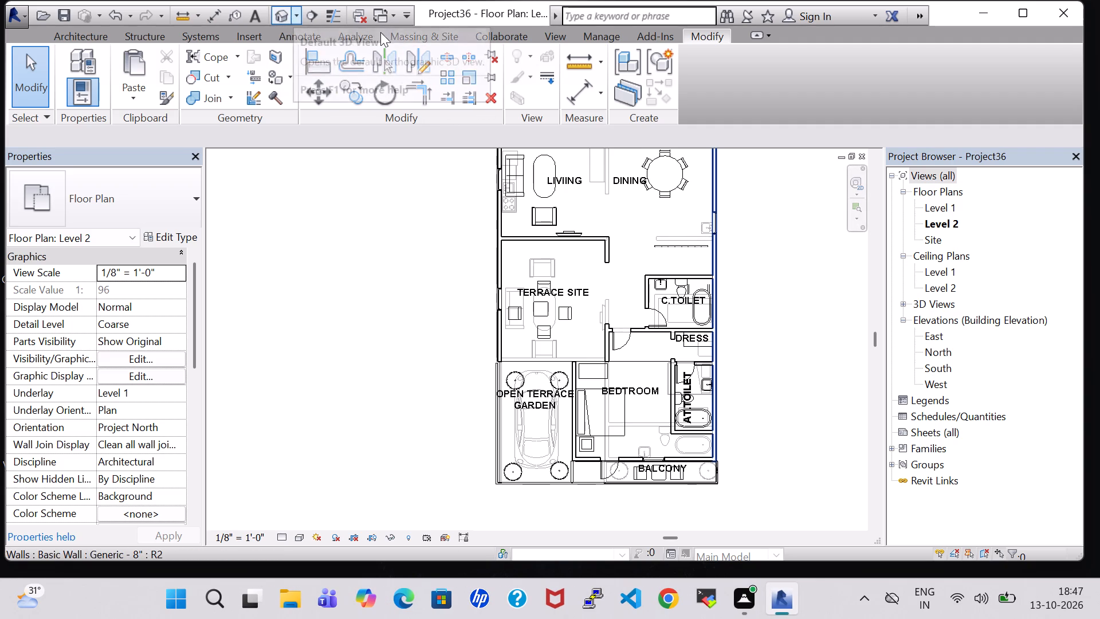
middle_drag(767, 262, 809, 384)
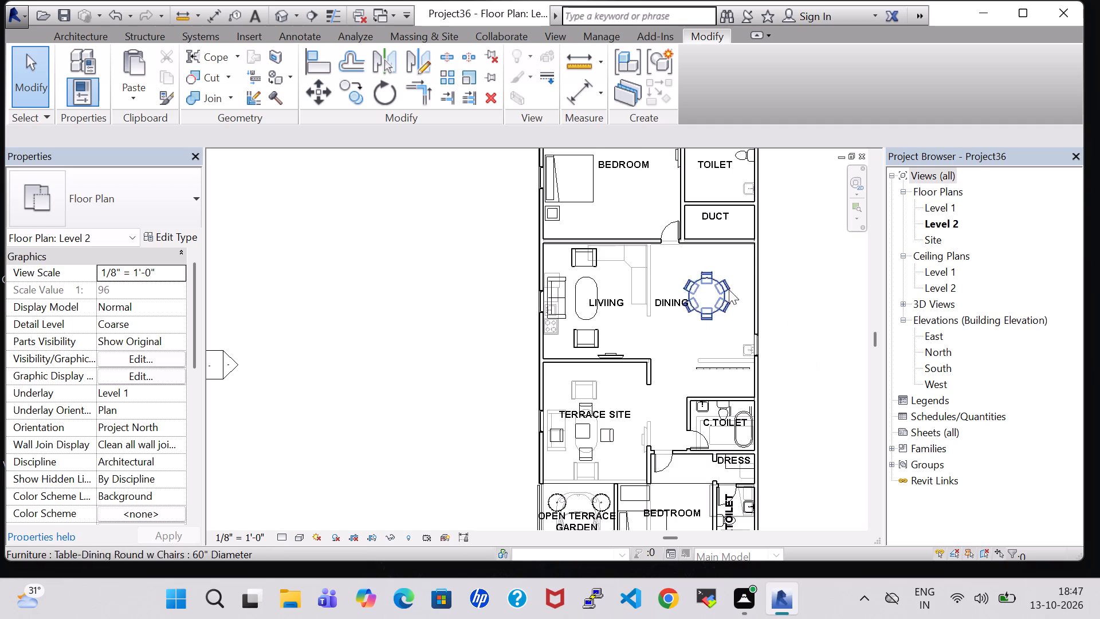
middle_drag(796, 315, 793, 356)
scroll(793, 356, up, 2)
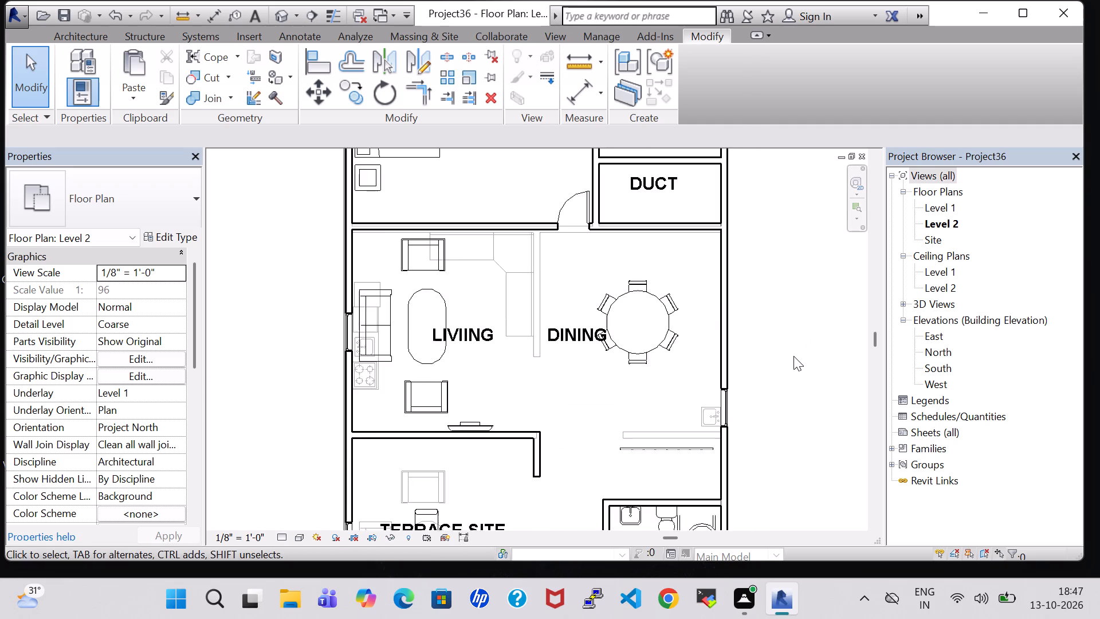
scroll(793, 356, up, 4)
middle_drag(793, 356, 788, 431)
scroll(793, 356, up, 1)
middle_drag(741, 361, 755, 479)
scroll(741, 361, up, 1)
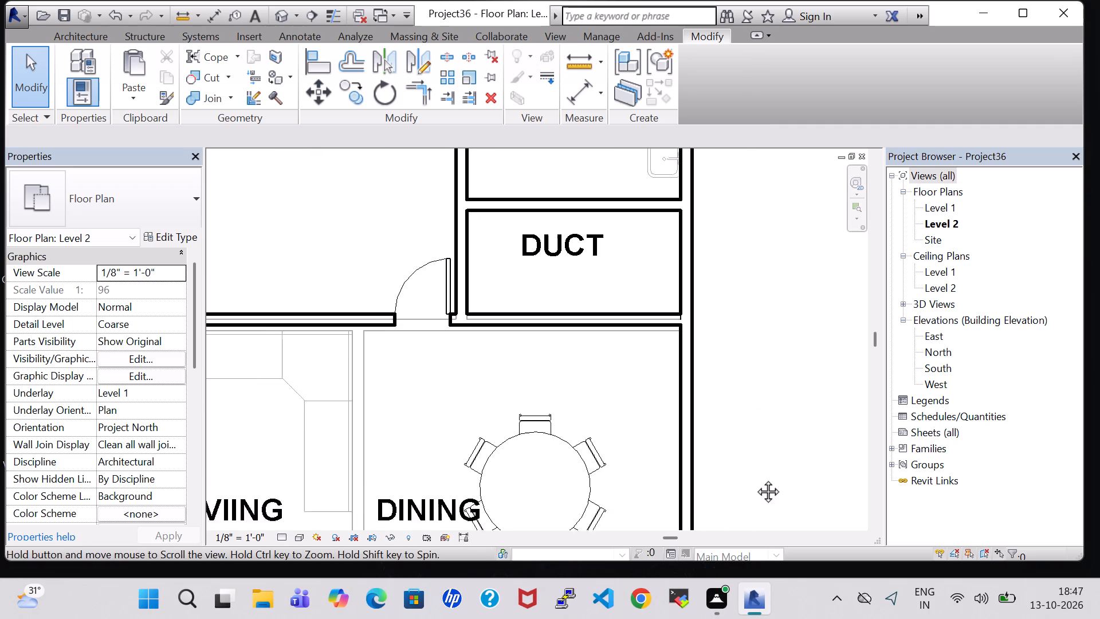
middle_drag(755, 479, 755, 481)
middle_drag(755, 483, 755, 489)
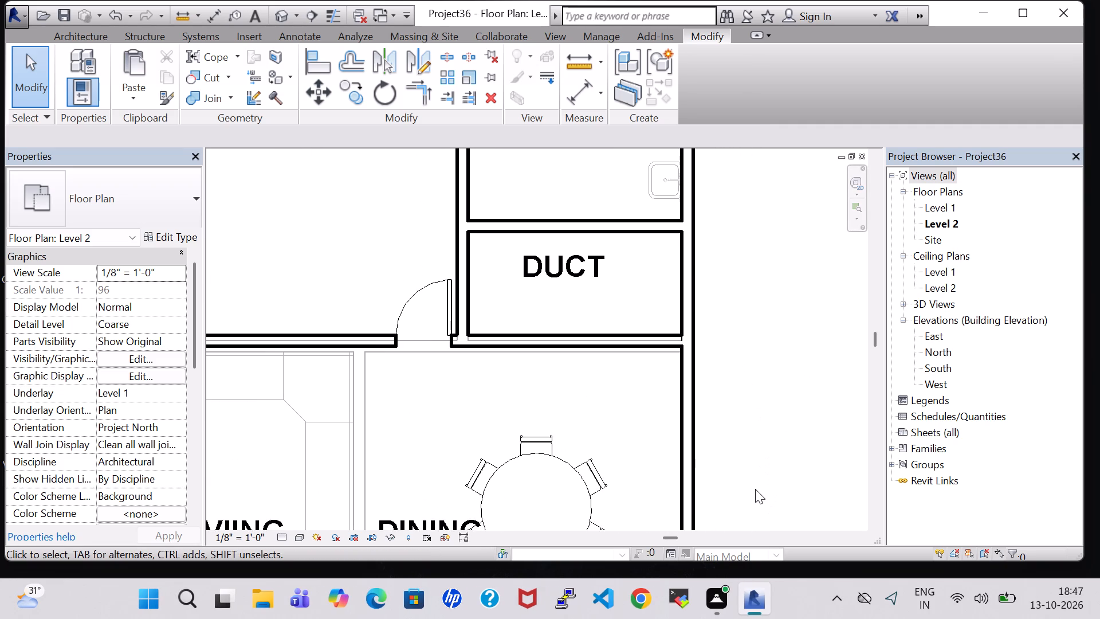
scroll(755, 489, down, 2)
middle_drag(763, 379, 764, 435)
scroll(763, 379, up, 1)
scroll(765, 355, down, 3)
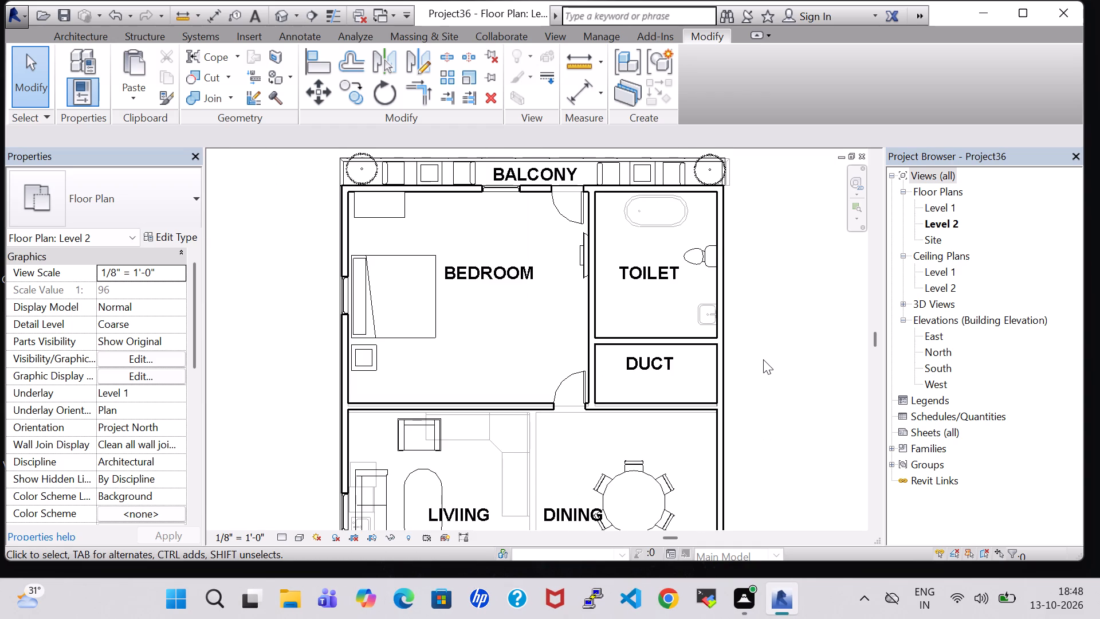
Place a Single-Flush 30" x 80" door in the wall between the north bedroom and its toilet, about 1'-8" from the duct wall.
click(93, 33)
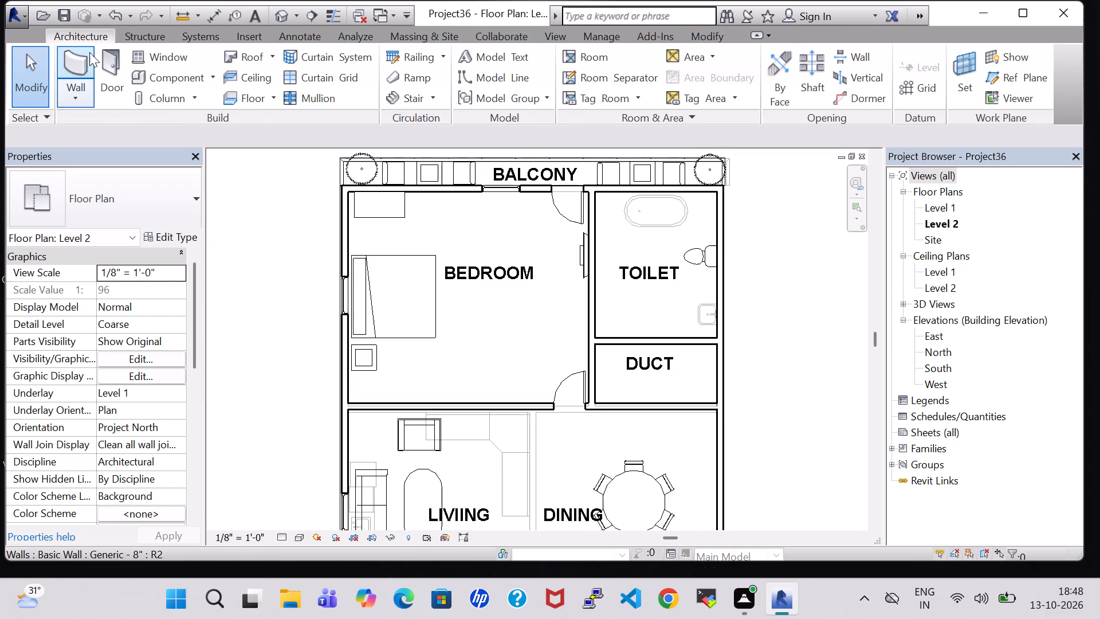
click(112, 61)
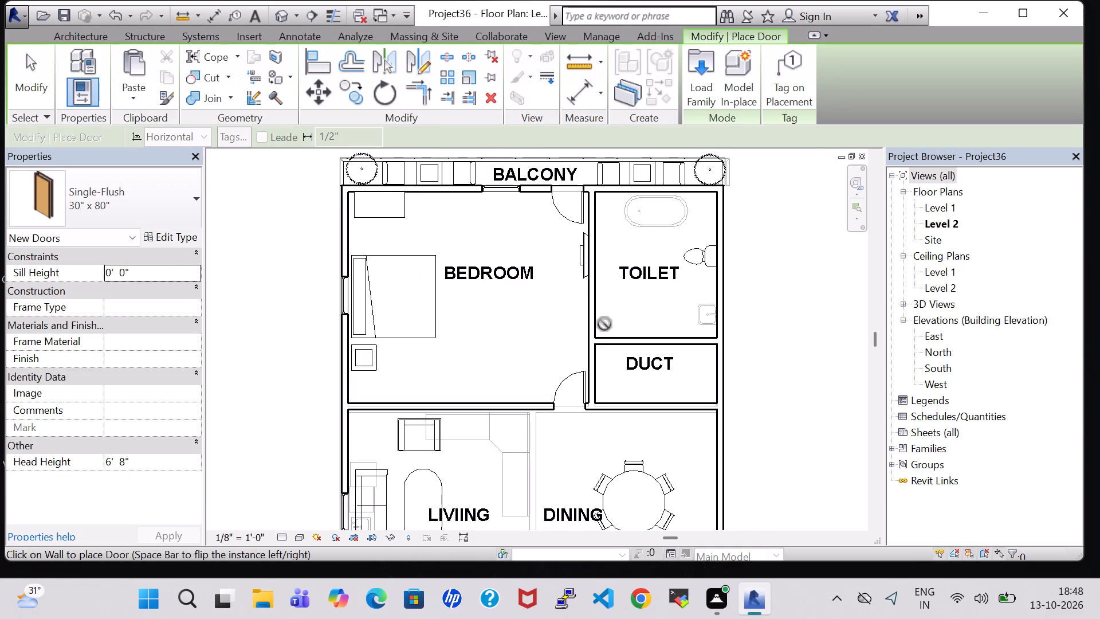
scroll(604, 324, up, 4)
click(594, 317)
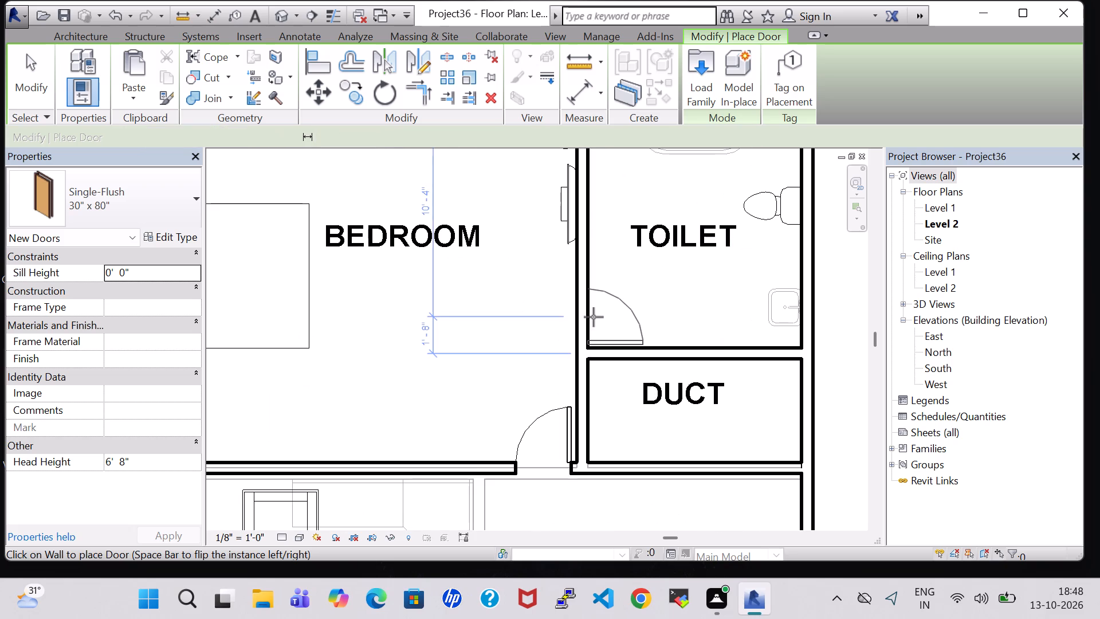
scroll(554, 308, down, 3)
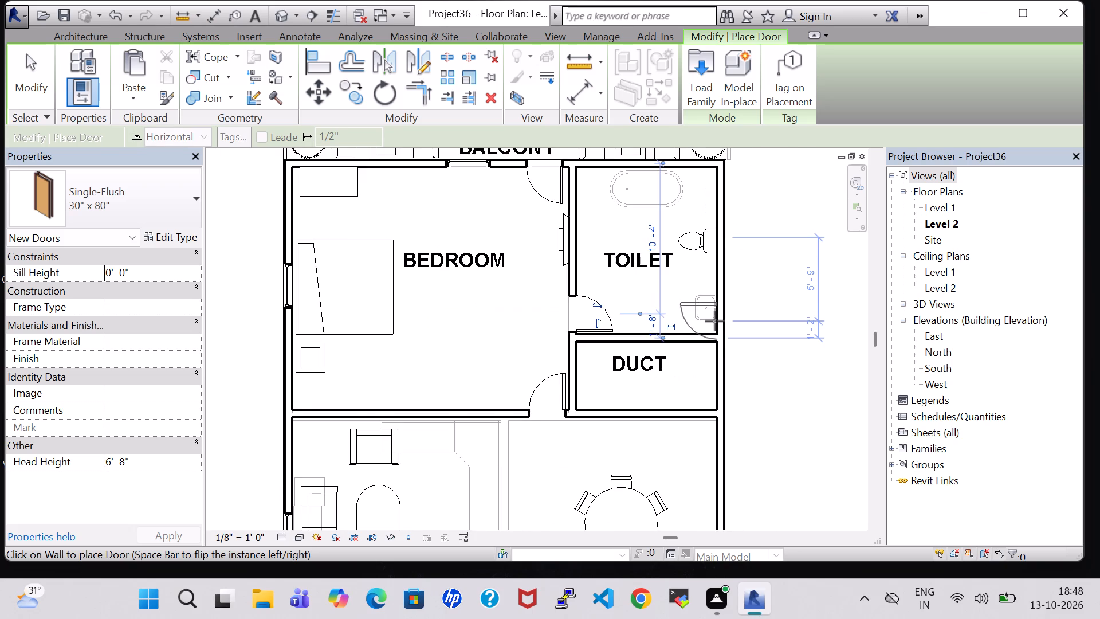
key(Escape)
key(Escape)
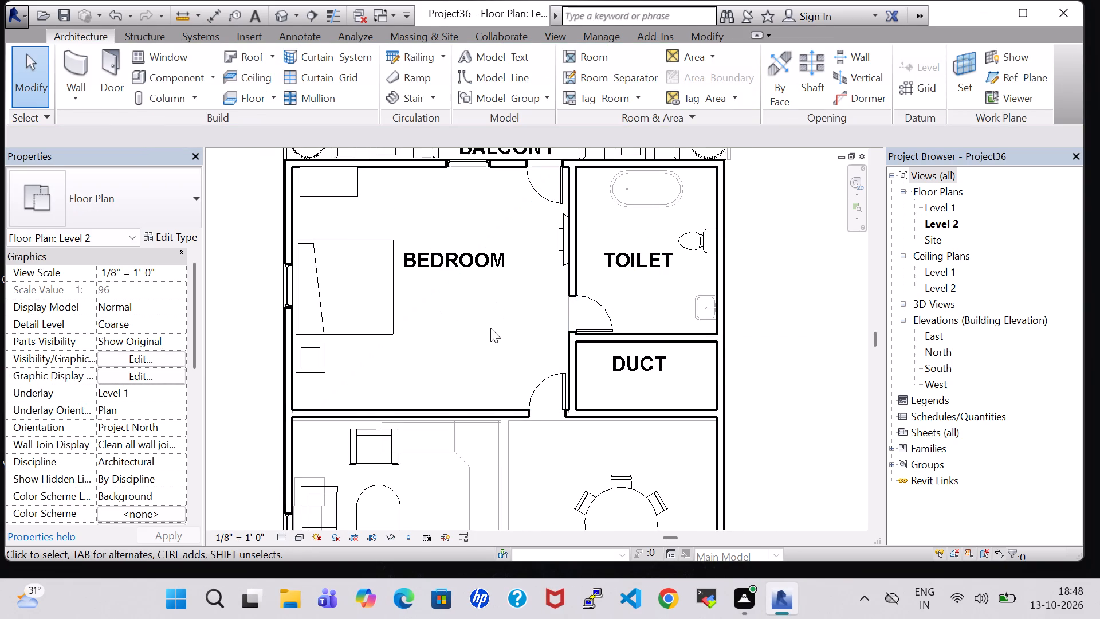
Examine the north toilet's fixtures in the Level 2 plan and in the default 3D view.
click(490, 328)
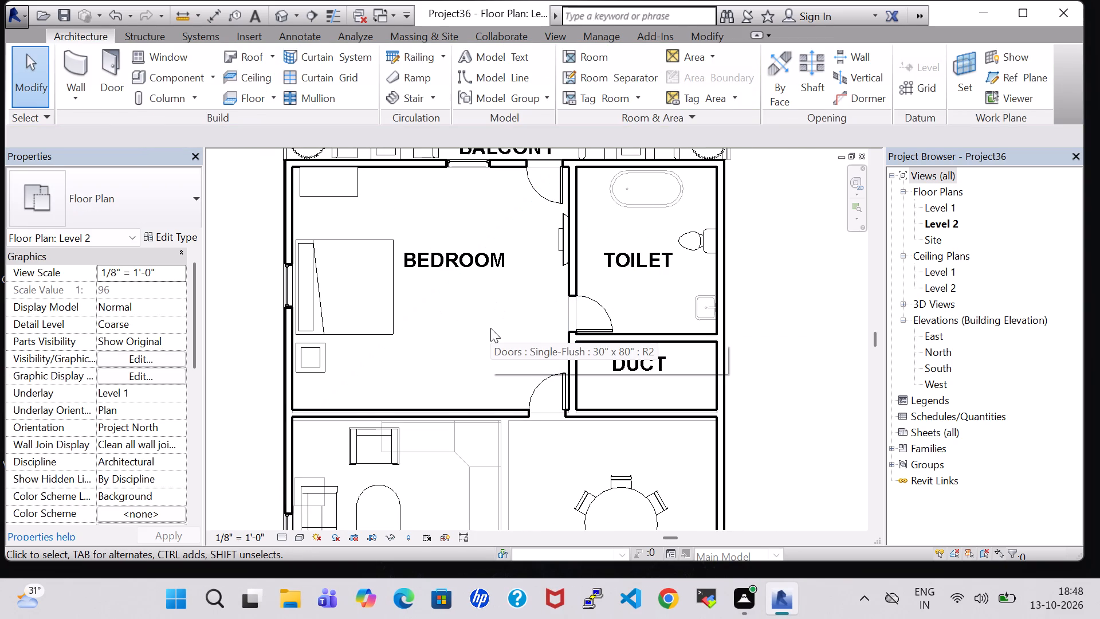
scroll(490, 328, down, 1)
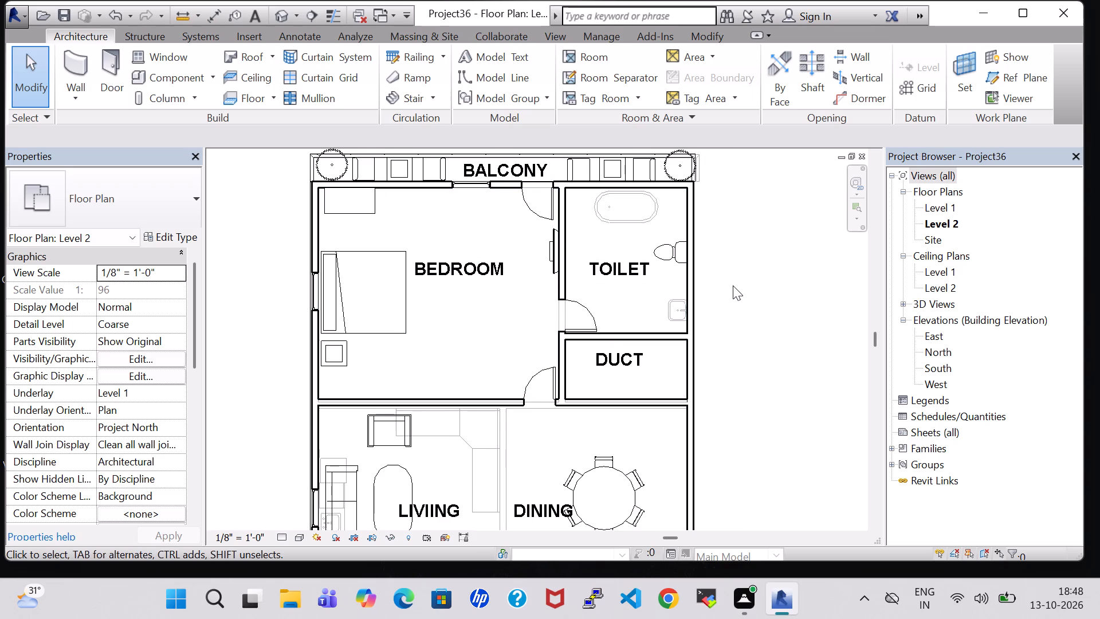
click(610, 219)
click(280, 19)
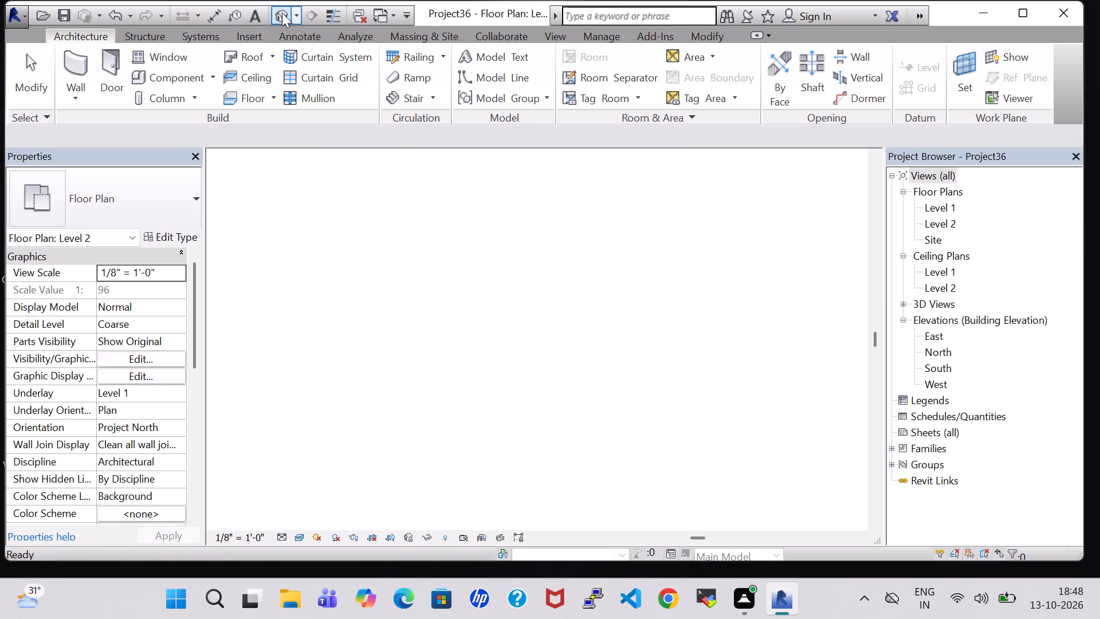
shift+middle_drag(773, 181, 740, 450)
scroll(788, 295, up, 1)
middle_drag(787, 294, 734, 438)
shift+middle_drag(728, 229, 732, 279)
middle_drag(733, 264, 734, 279)
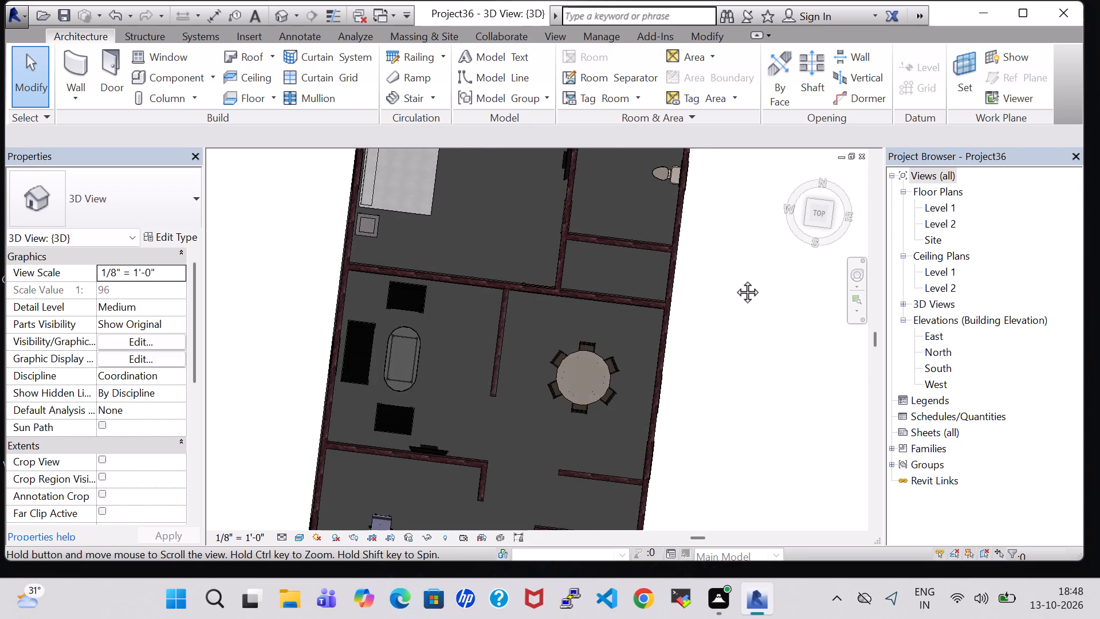
middle_drag(734, 279, 718, 421)
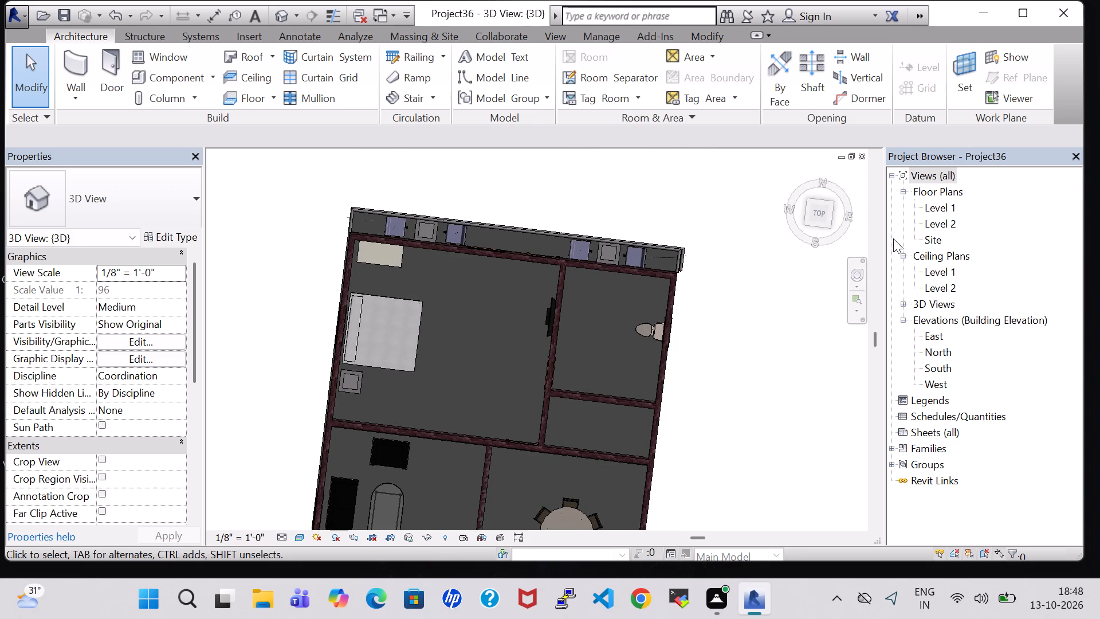
In the Level 2 plan, place a rotated Sink Vanity-Square 20" x 18", matching the C.TOILET sink, at the north toilet's east wall near the duct.
double_click(936, 226)
scroll(763, 470, down, 4)
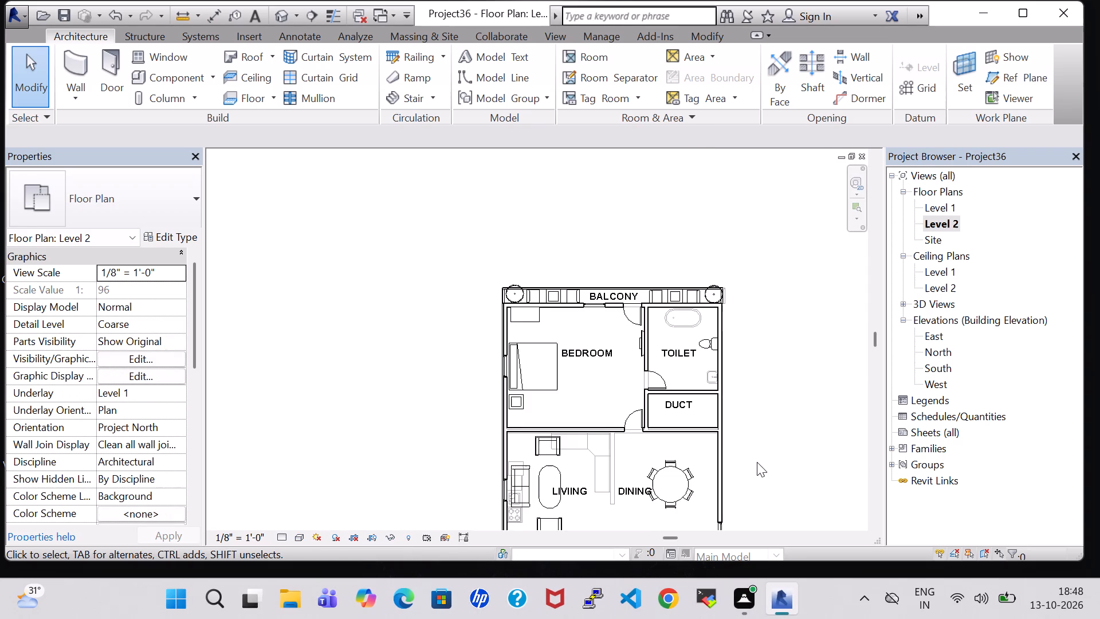
middle_drag(757, 462, 717, 271)
scroll(700, 460, up, 6)
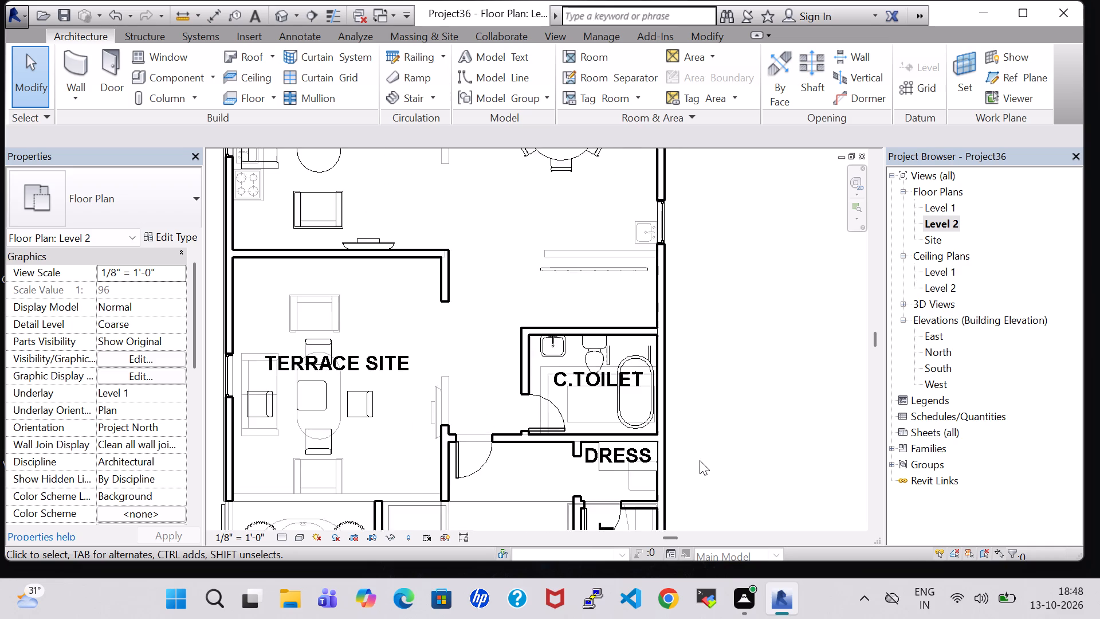
click(529, 343)
right_click(529, 343)
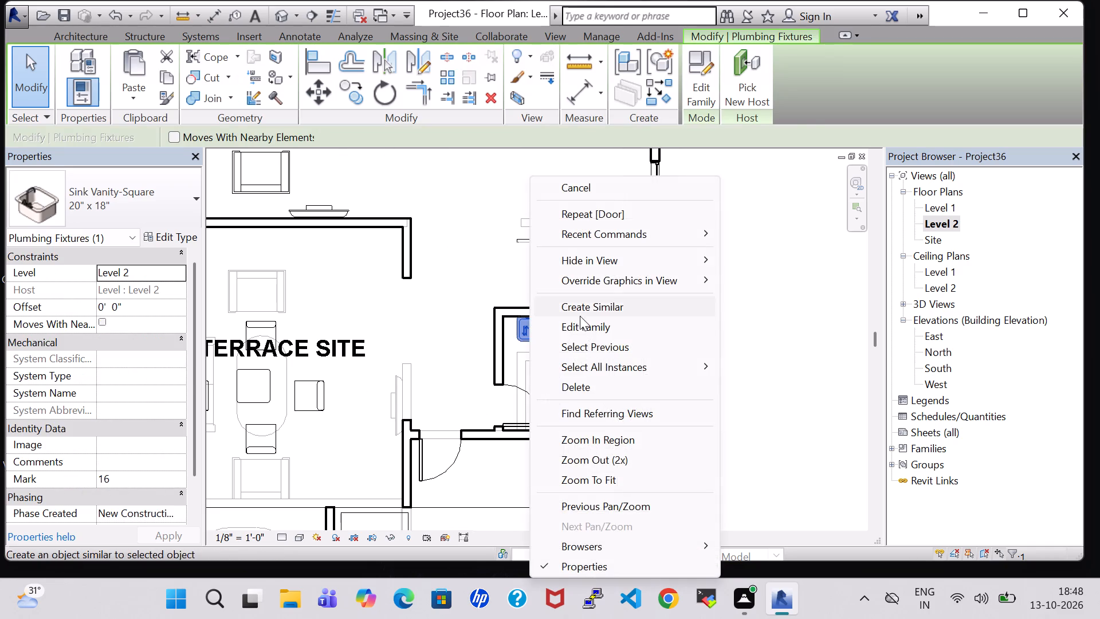
click(595, 307)
middle_drag(717, 280, 787, 591)
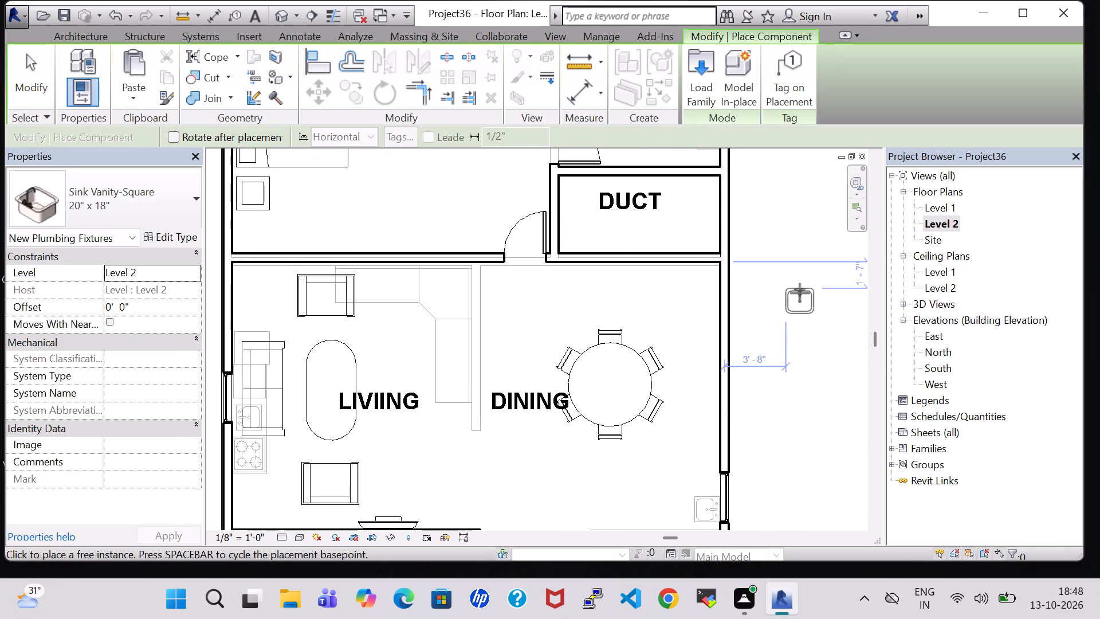
middle_drag(800, 293, 796, 468)
scroll(796, 468, up, 1)
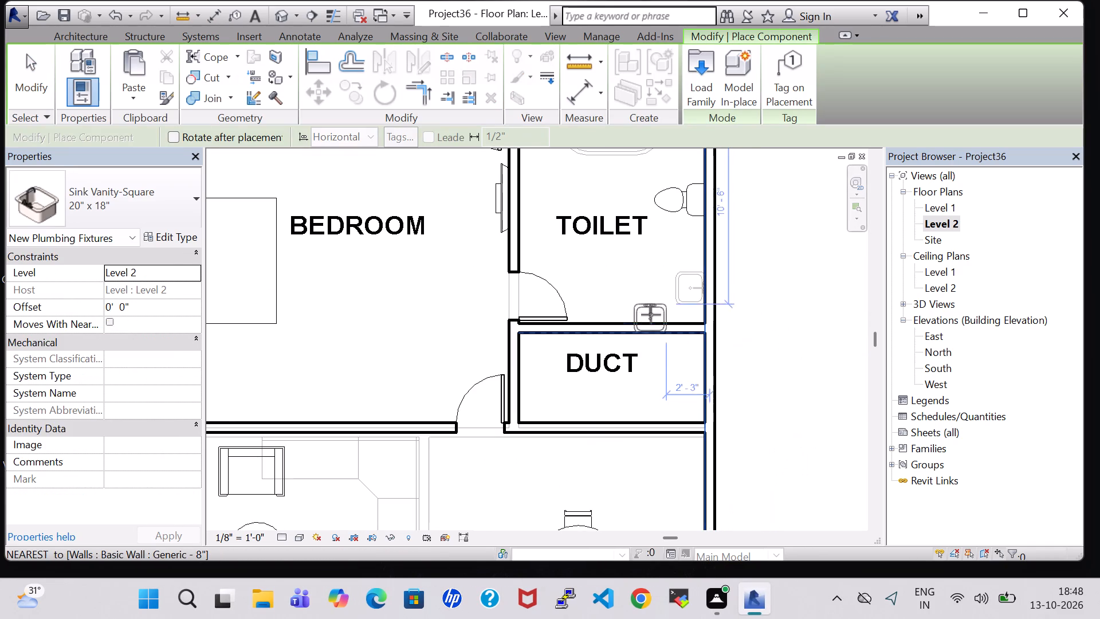
key(space)
key(space)
key(space)
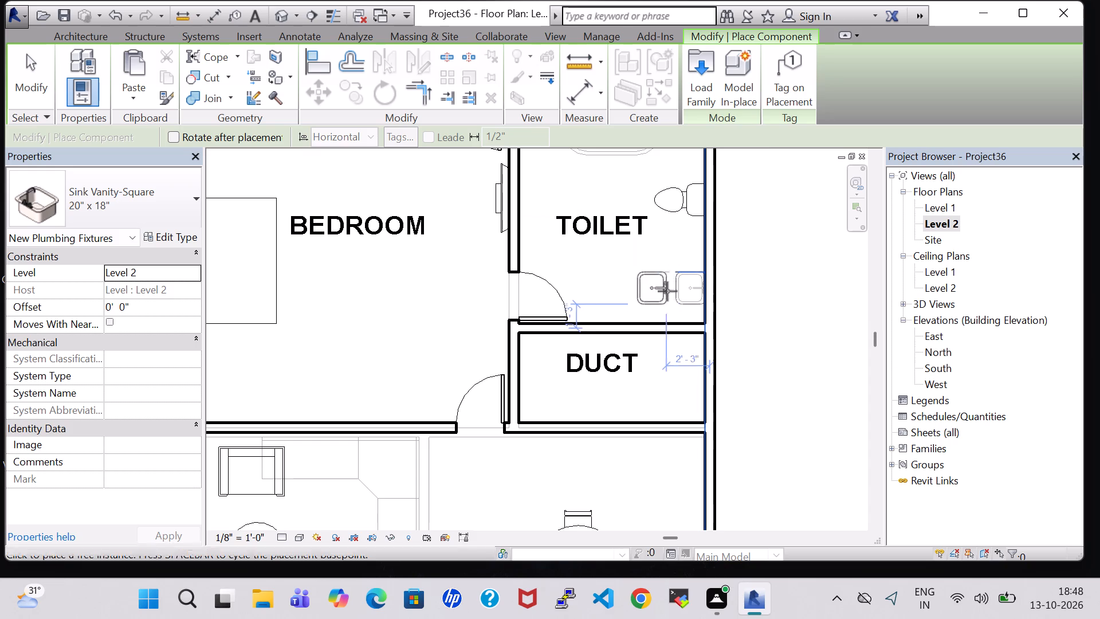
click(686, 284)
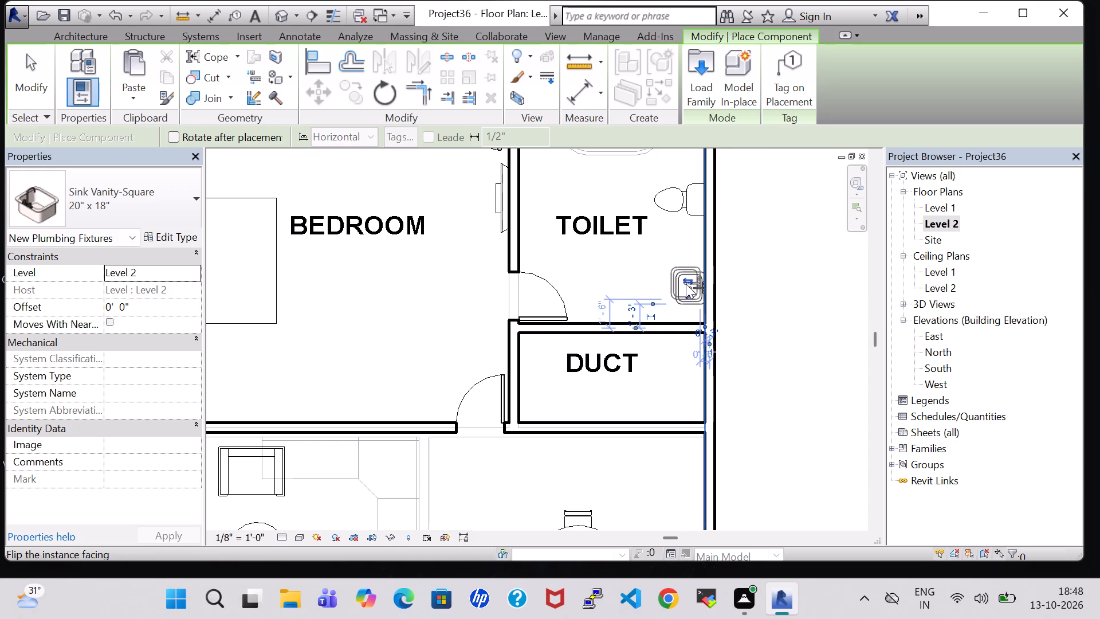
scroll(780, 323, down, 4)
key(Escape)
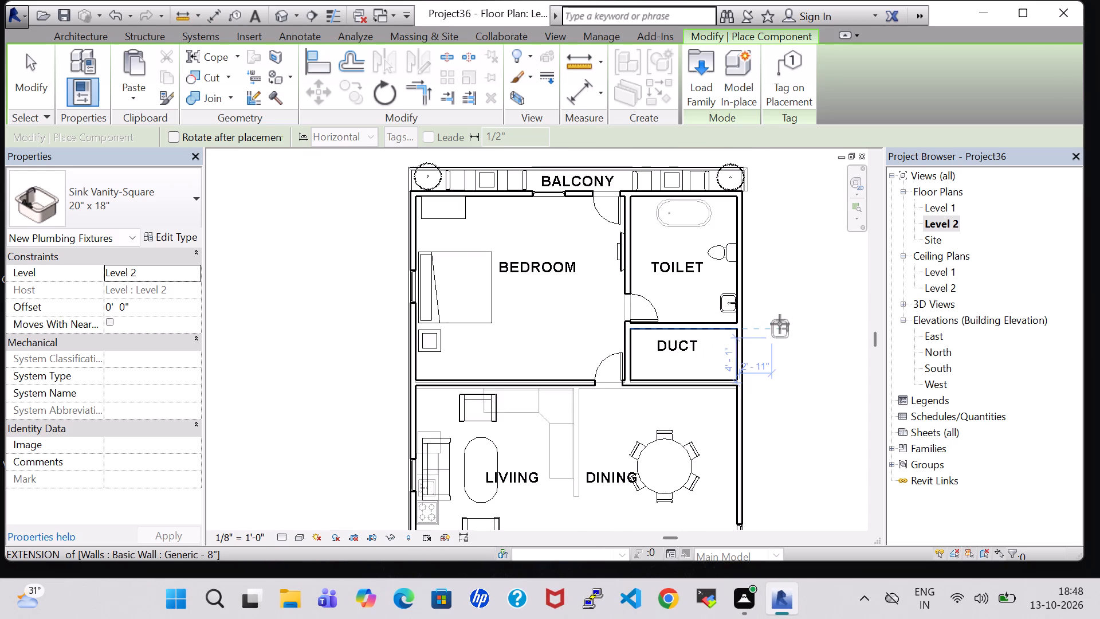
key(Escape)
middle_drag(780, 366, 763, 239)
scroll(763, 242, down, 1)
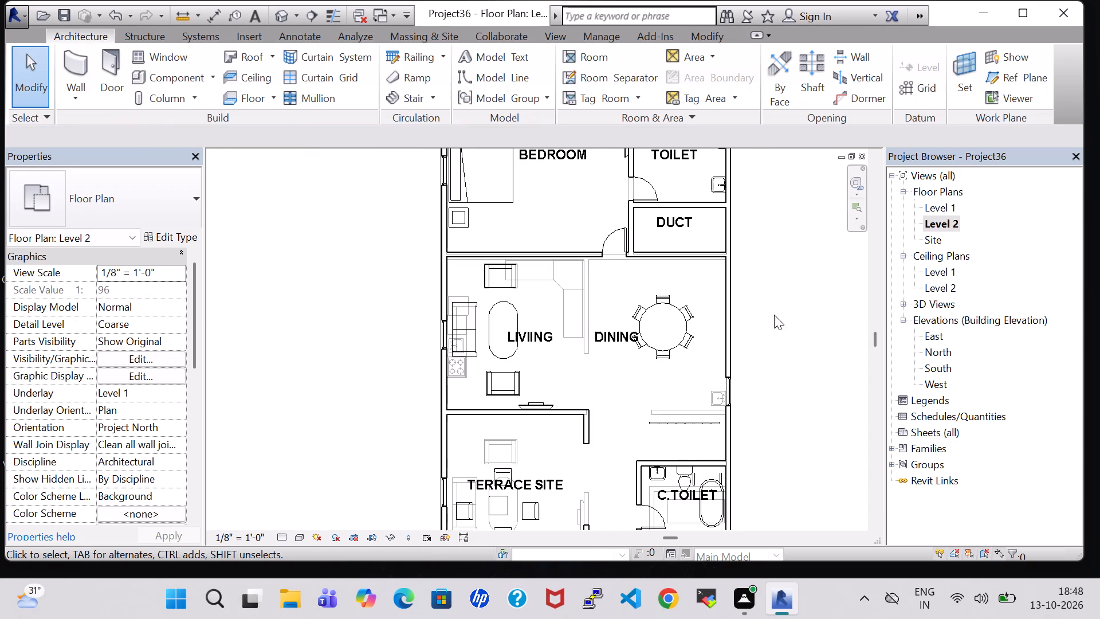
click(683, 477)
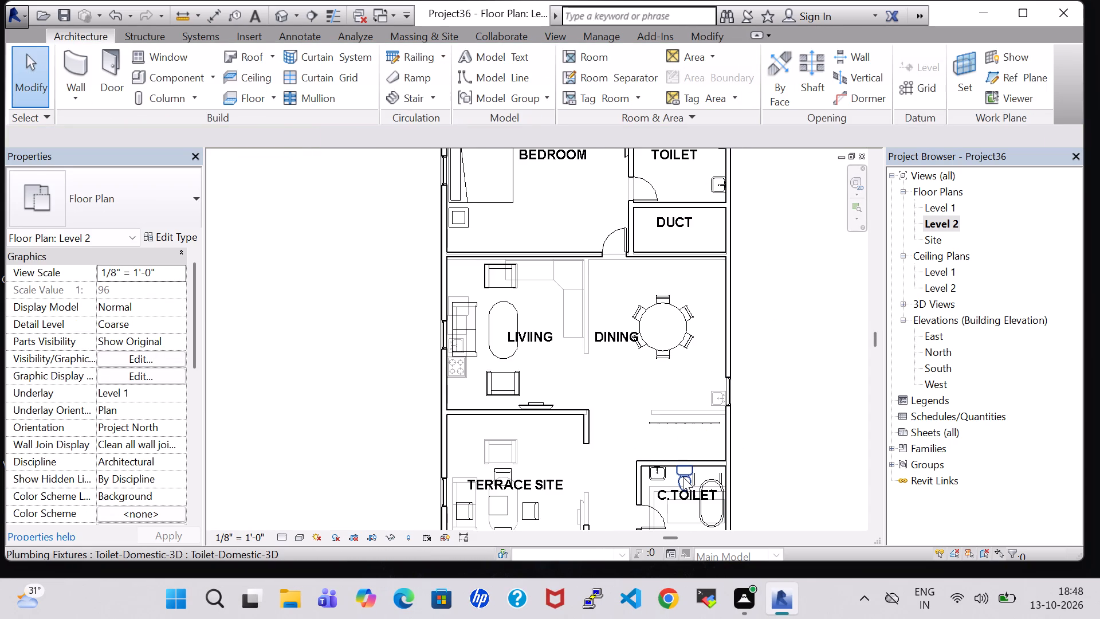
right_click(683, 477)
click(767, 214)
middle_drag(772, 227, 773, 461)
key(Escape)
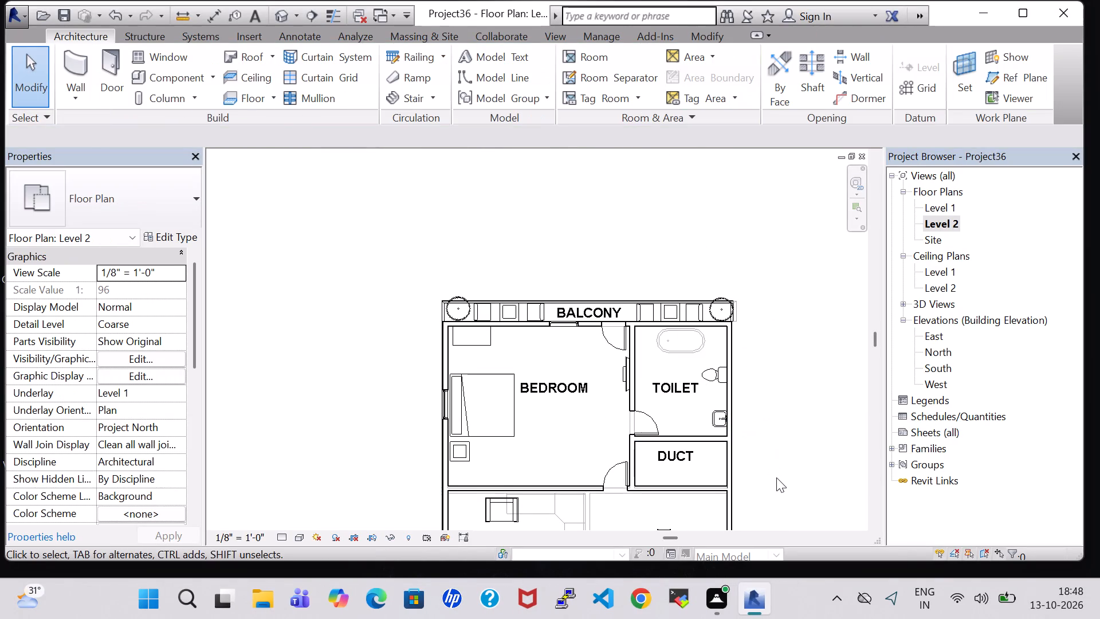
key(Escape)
Place a rotated Tub-Free Standing-3D 30" x 60", matching the C.TOILET tub, along the north toilet's balcony-side wall, centred about 5'-1" from the bedroom wall.
middle_drag(776, 477, 756, 355)
scroll(766, 351, down, 1)
middle_drag(783, 449, 750, 253)
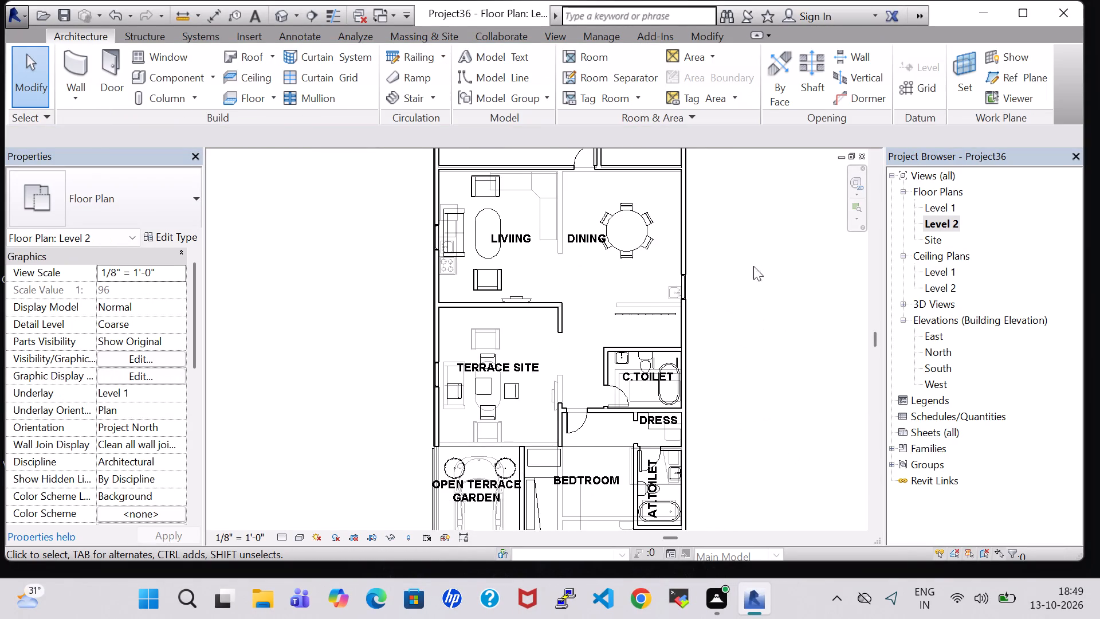
scroll(726, 503, up, 4)
click(615, 307)
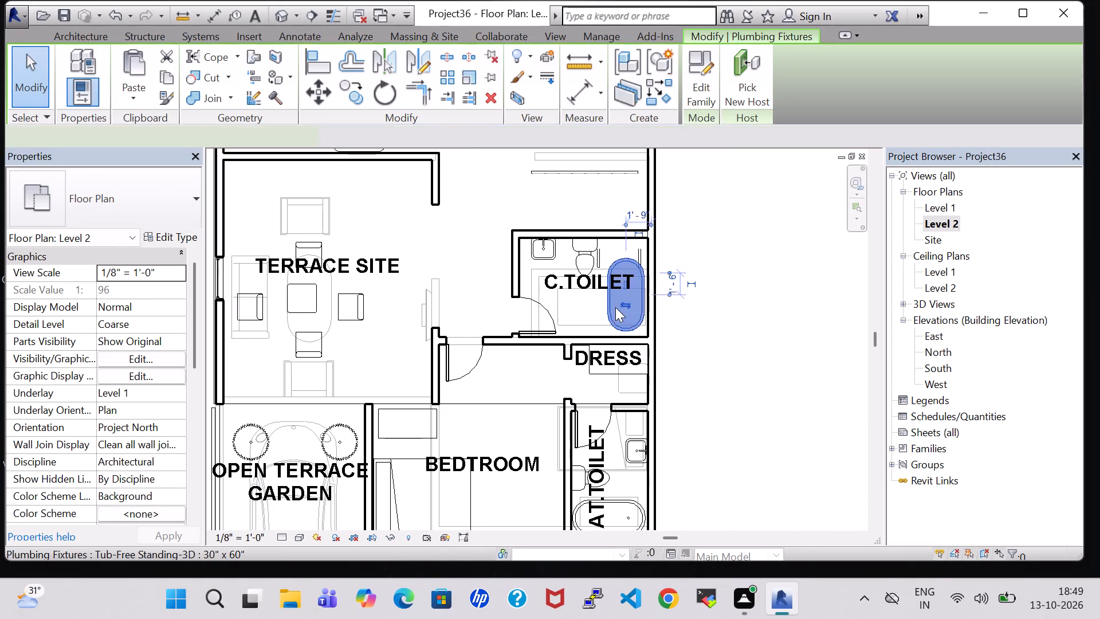
right_click(615, 307)
click(723, 306)
scroll(723, 301, down, 1)
middle_drag(723, 301, 729, 318)
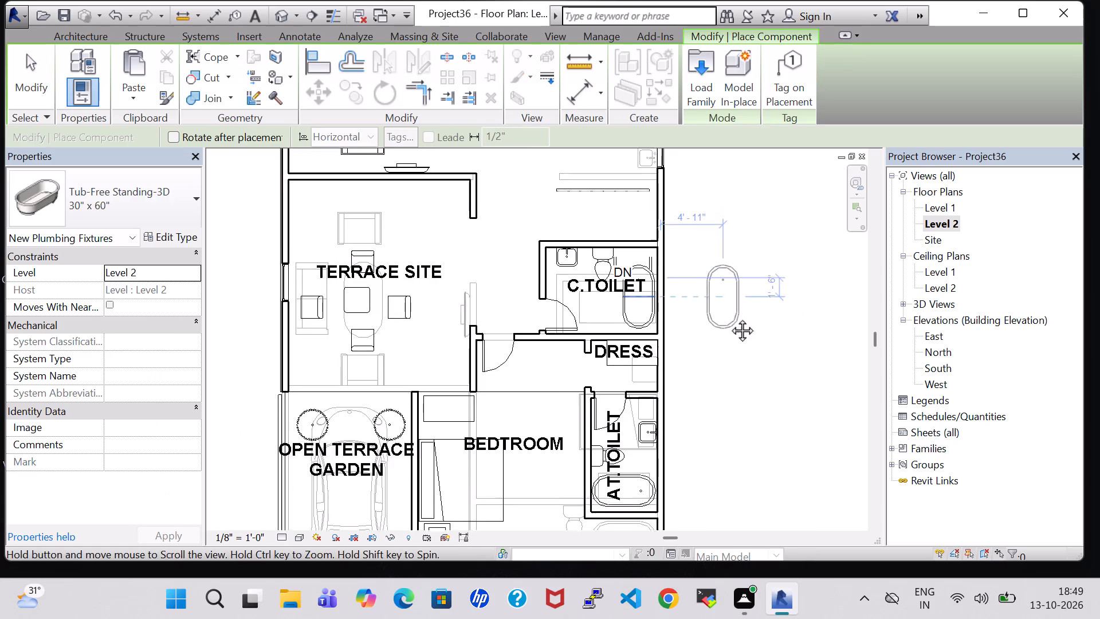
middle_drag(729, 318, 759, 570)
scroll(775, 391, down, 3)
middle_drag(775, 391, 764, 542)
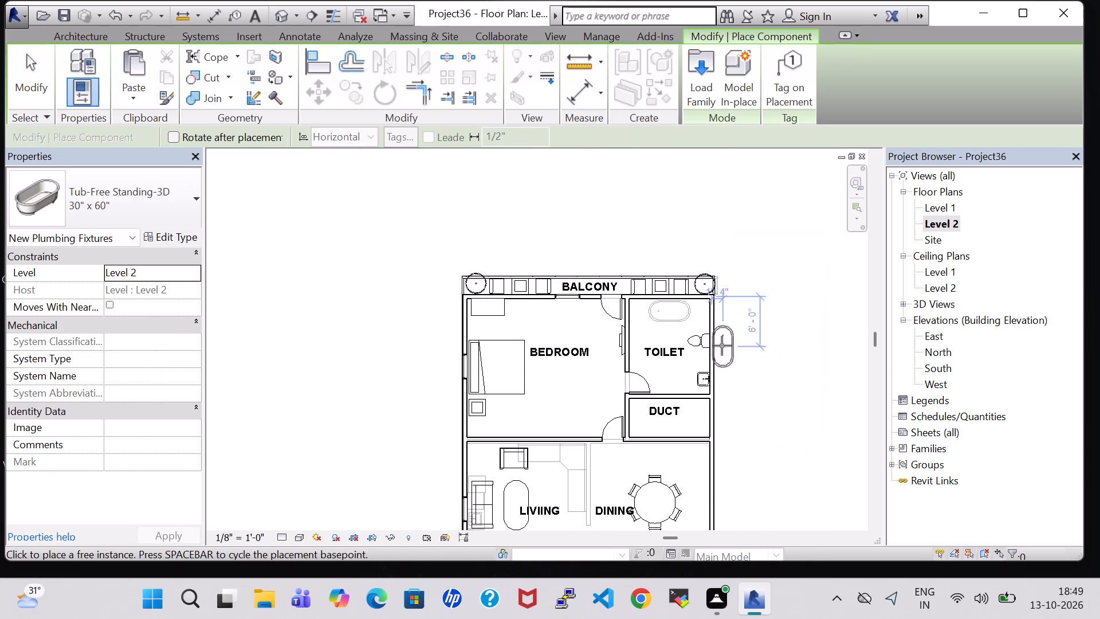
key(space)
key(space)
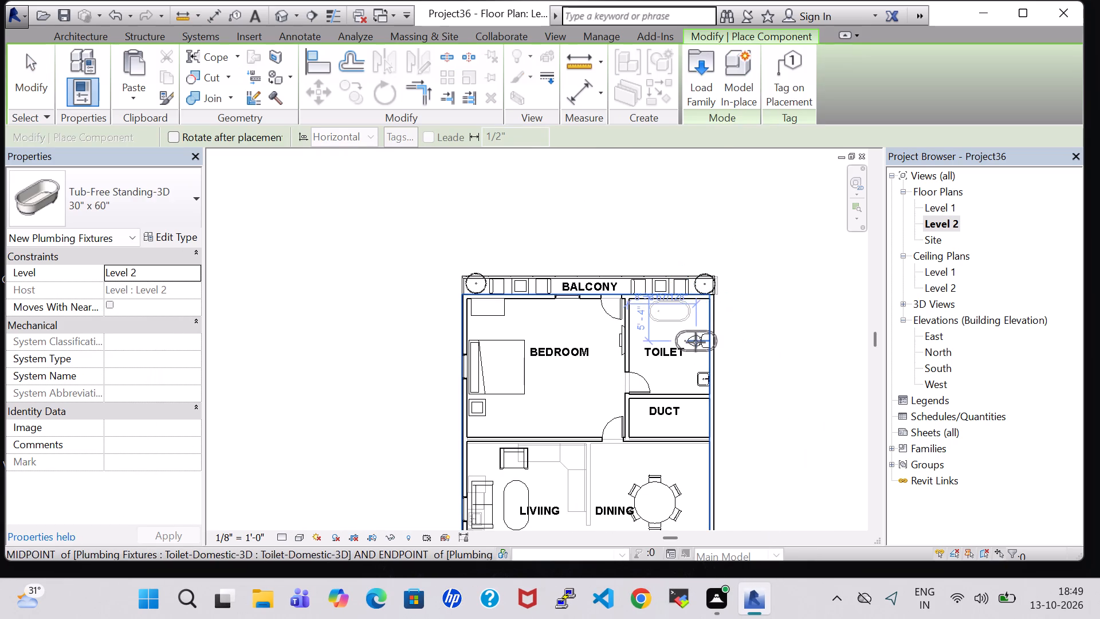
scroll(667, 309, up, 6)
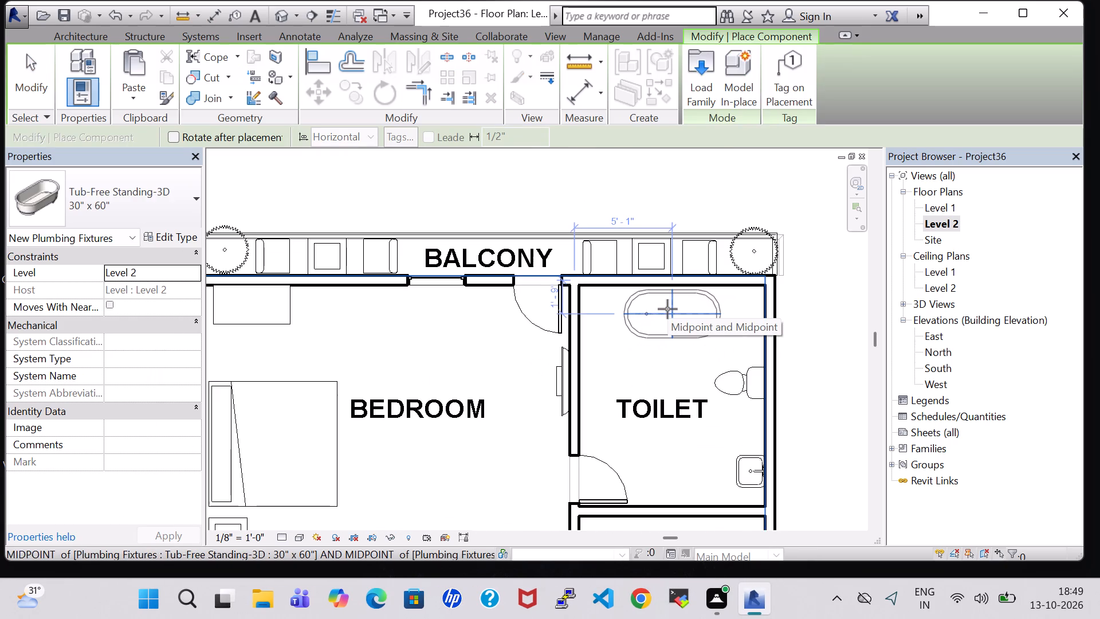
click(666, 307)
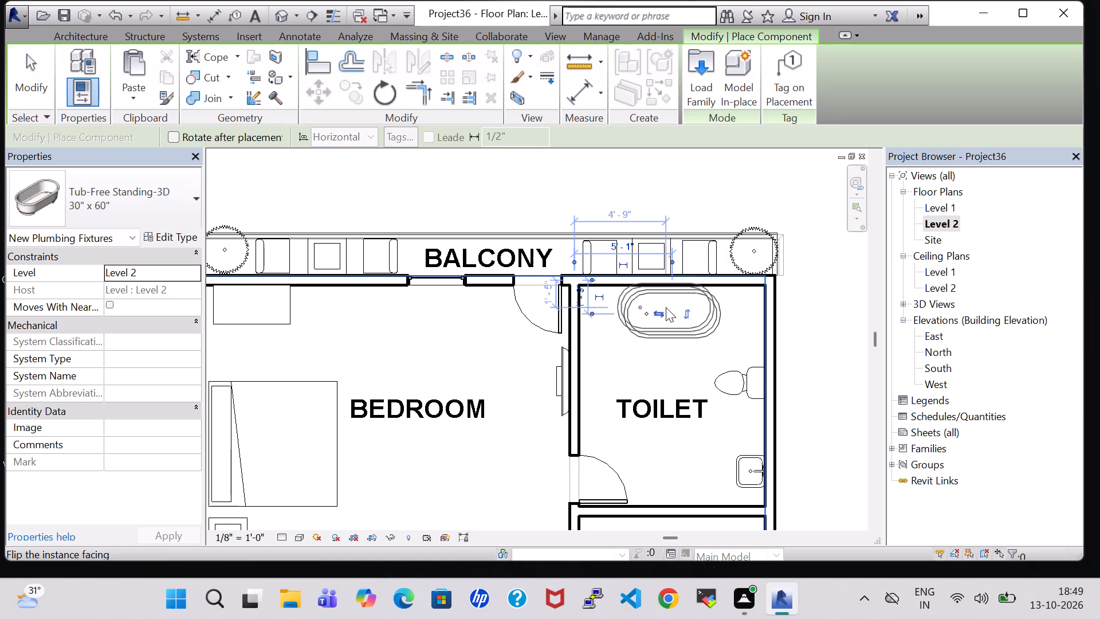
key(Escape)
key(Escape)
click(806, 326)
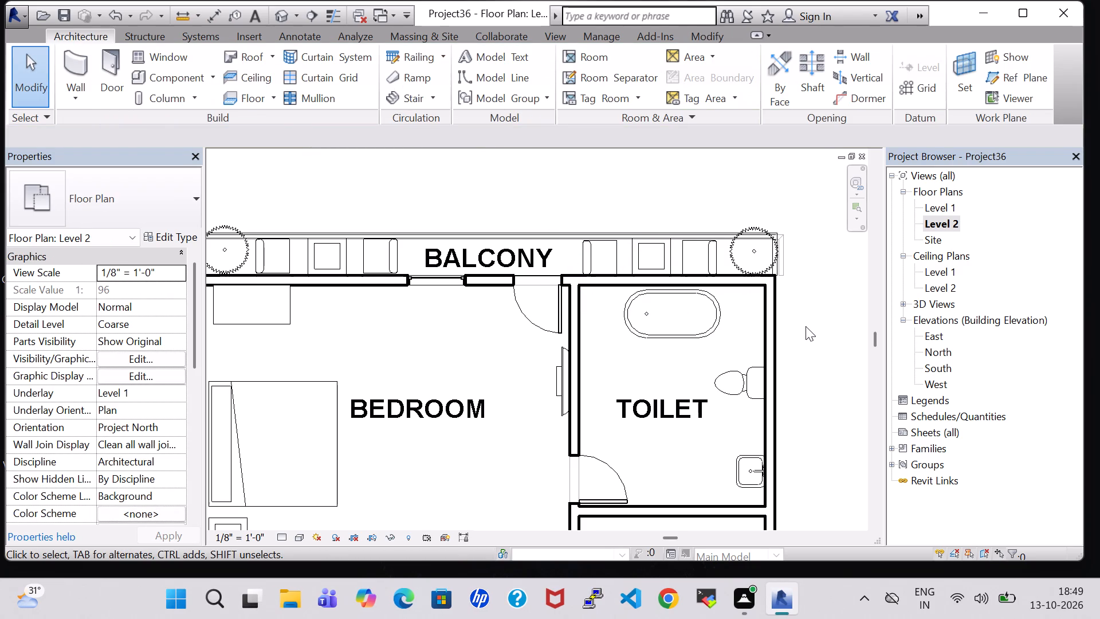
Check the north toilet's fixtures in the default 3D view, and set its sink's offset to 1' 0" in the Level 2 plan.
scroll(806, 326, down, 4)
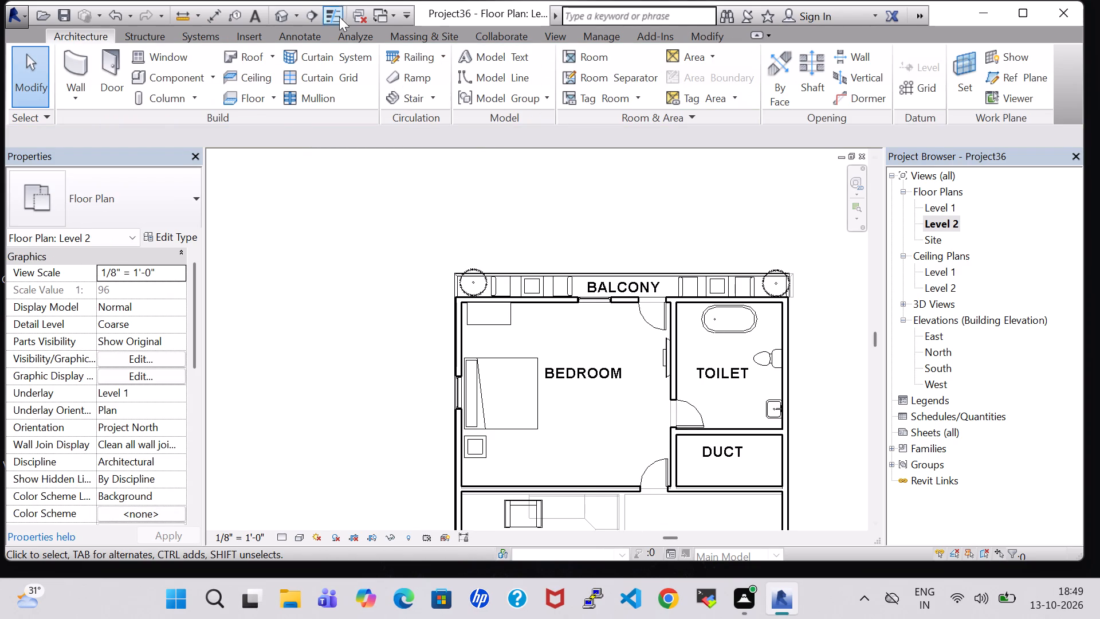
click(274, 14)
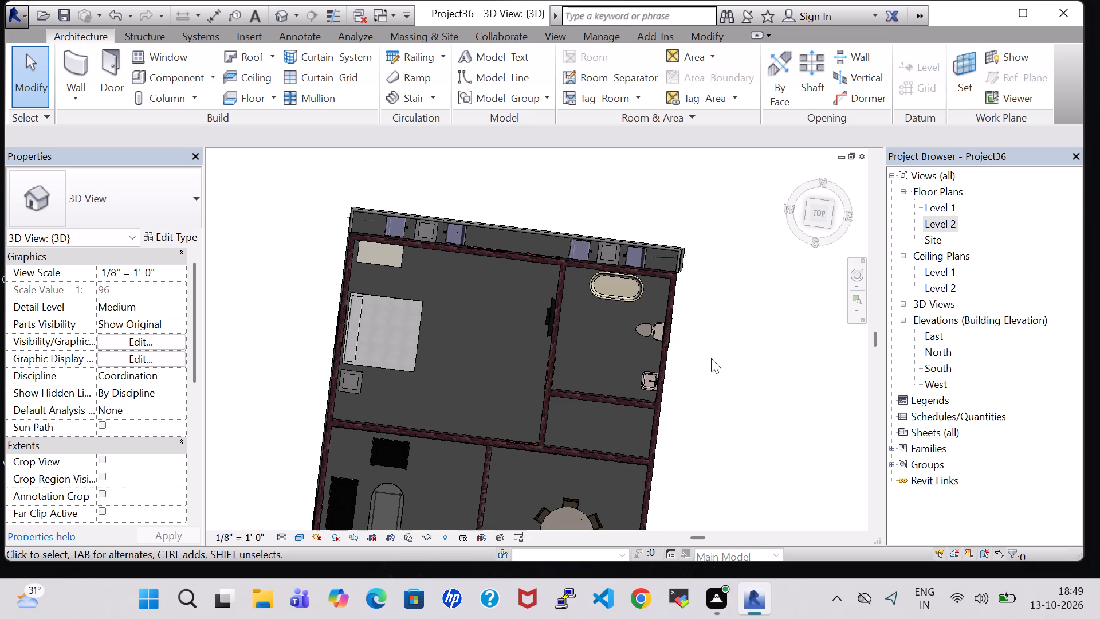
shift+middle_drag(764, 409, 733, 328)
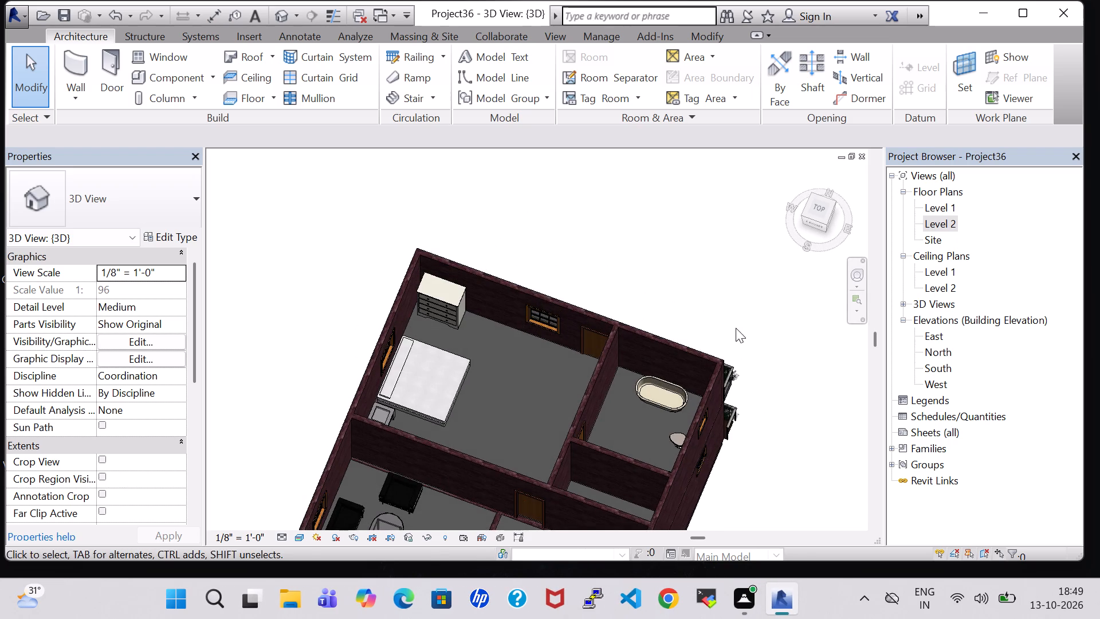
shift+middle_drag(750, 355, 771, 452)
double_click(934, 221)
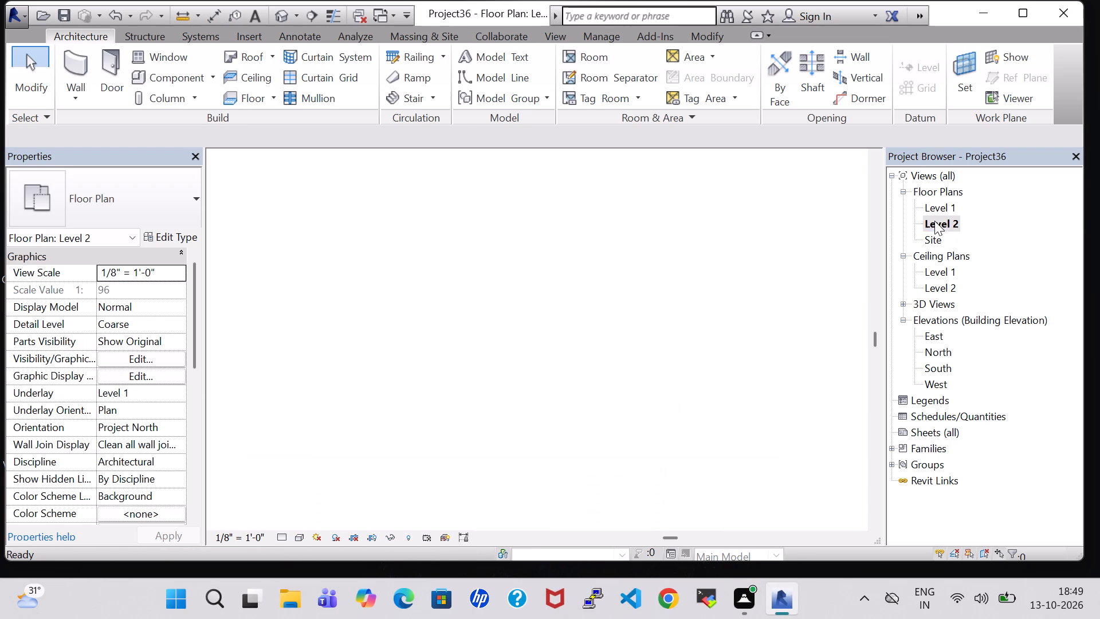
click(764, 418)
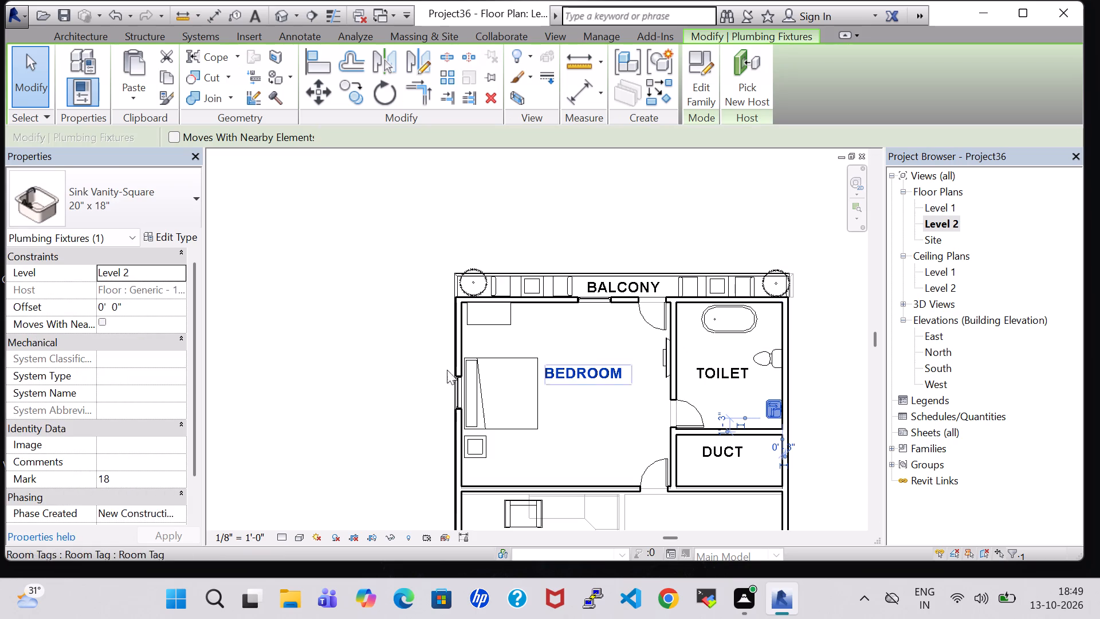
click(105, 309)
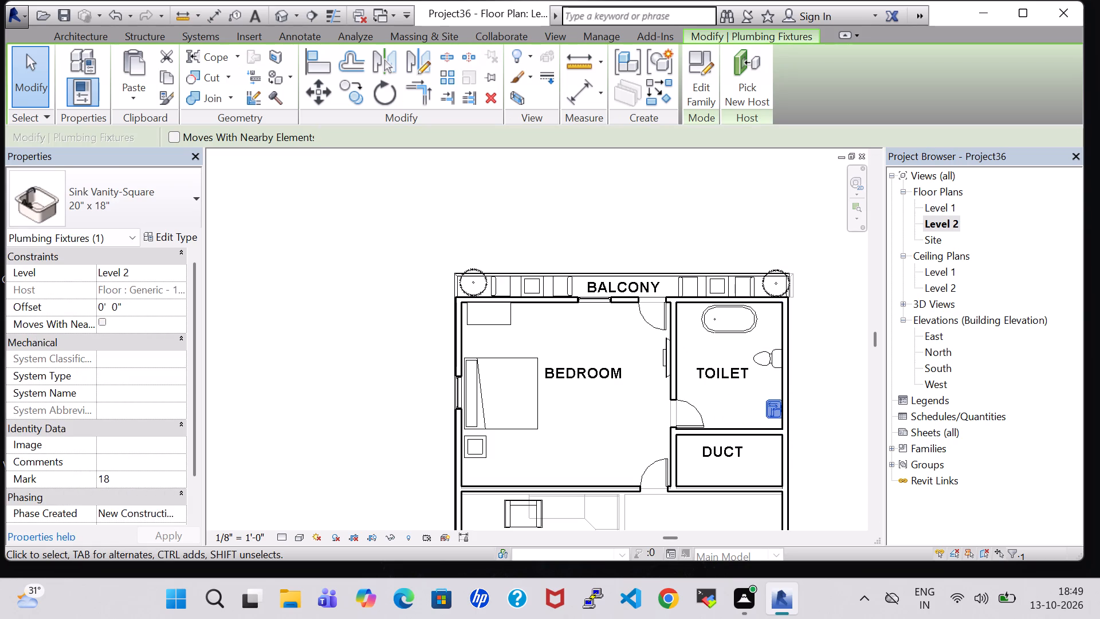
key(BackSpace)
key(1)
key(Return)
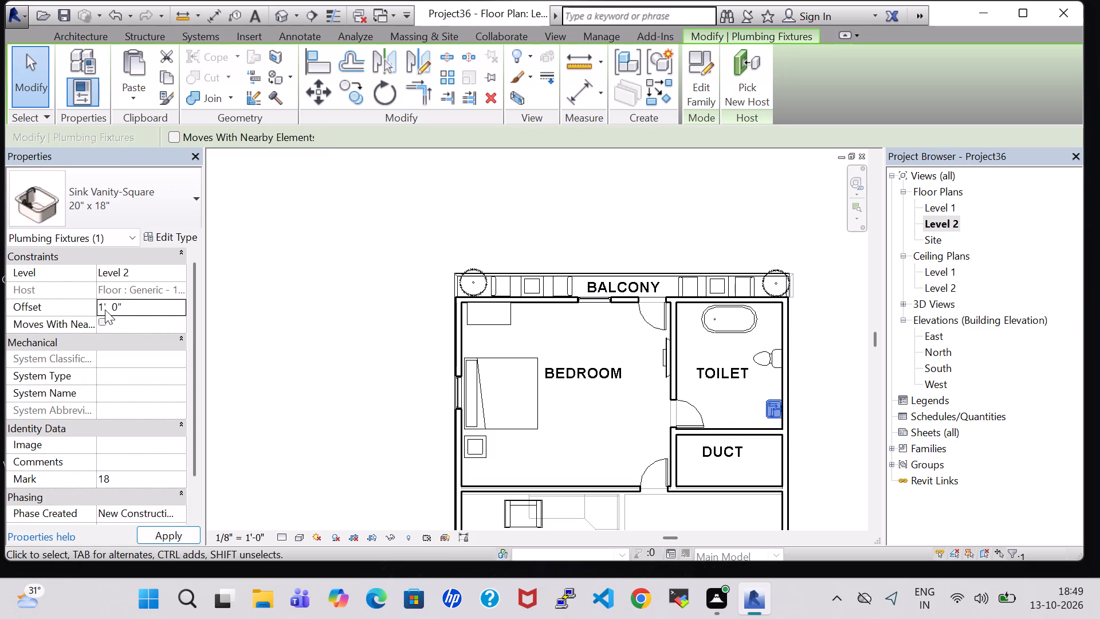
click(807, 403)
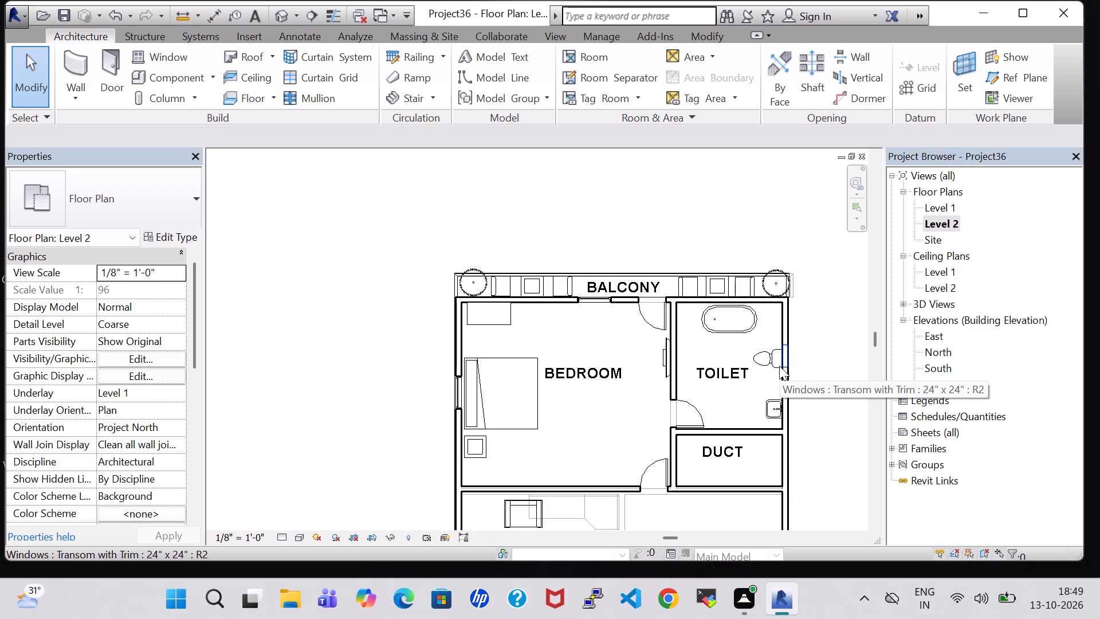
Inspect the north toilet's fixtures and the dining and living room furniture in the Level 2 plan by selecting individual pieces.
click(763, 366)
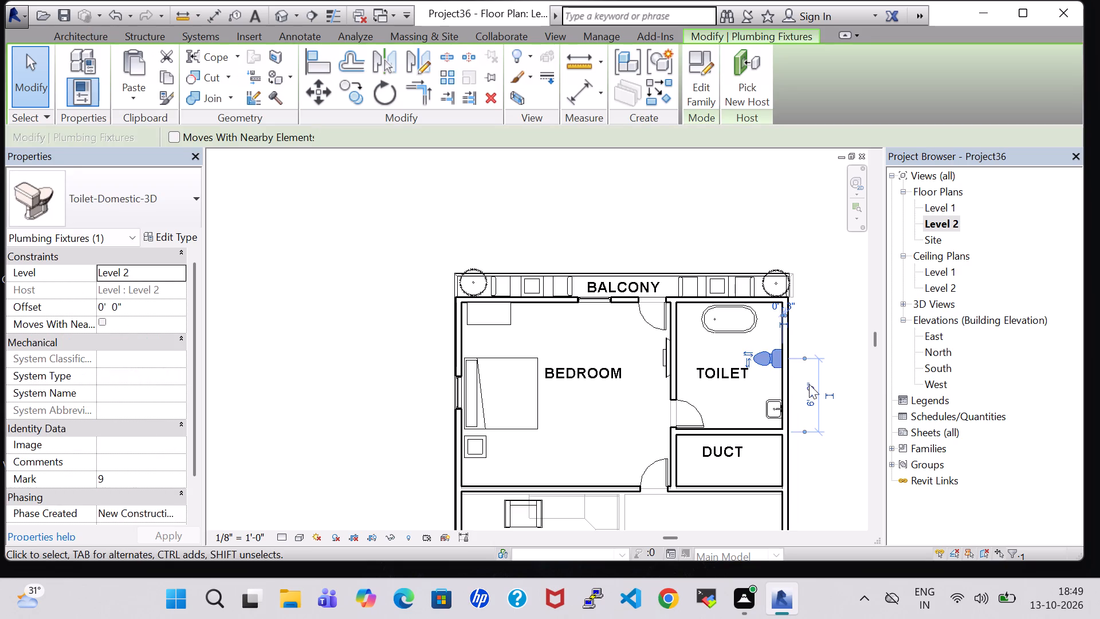
click(834, 472)
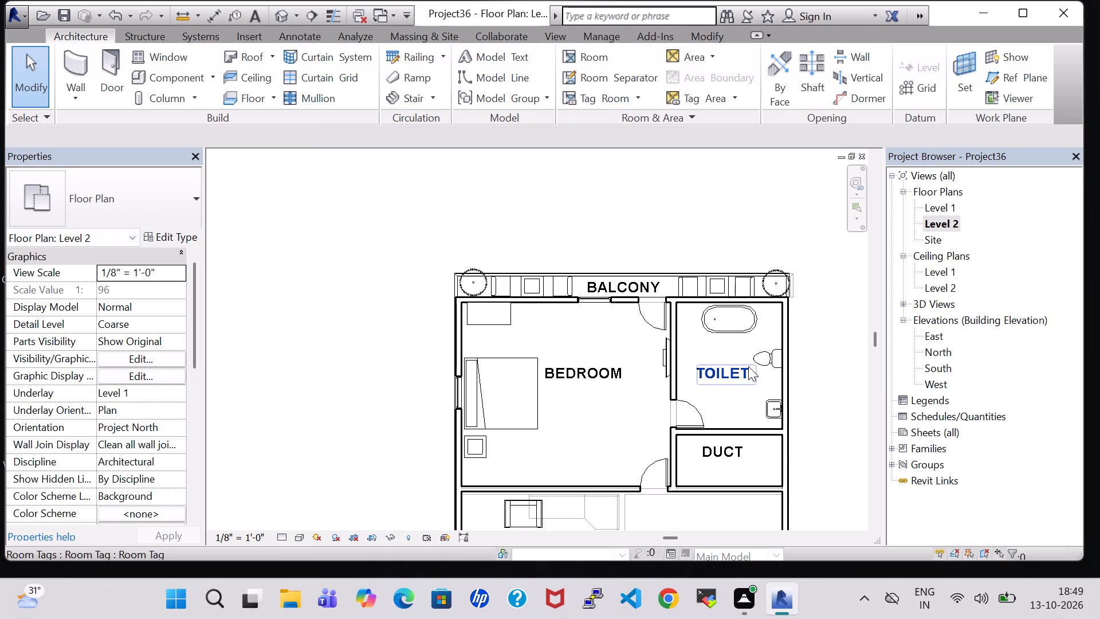
click(739, 332)
click(815, 384)
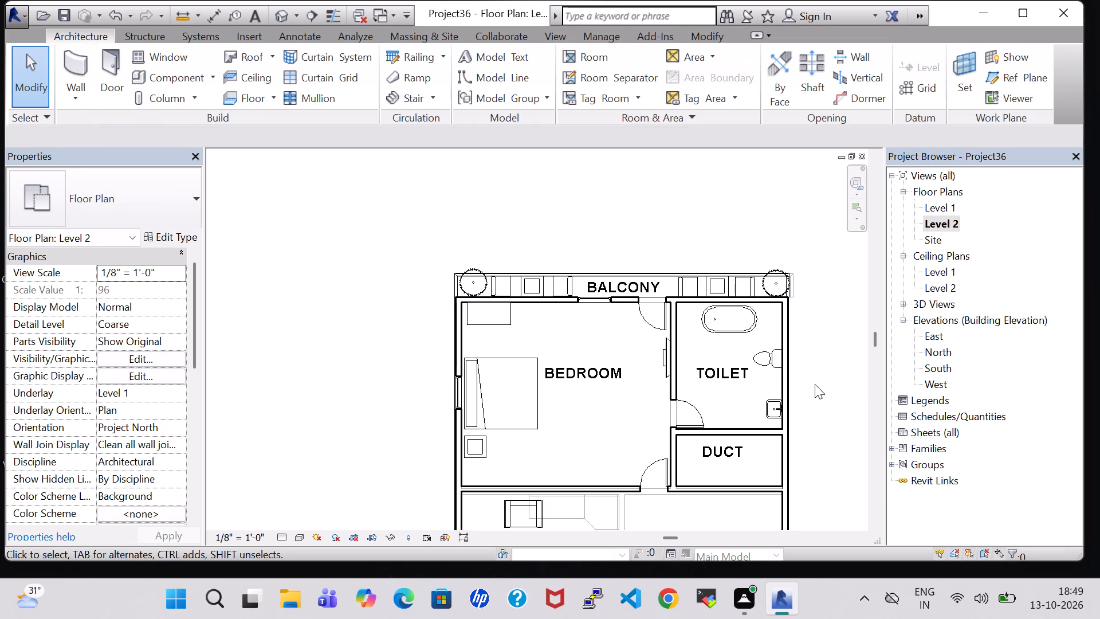
middle_drag(854, 521, 853, 427)
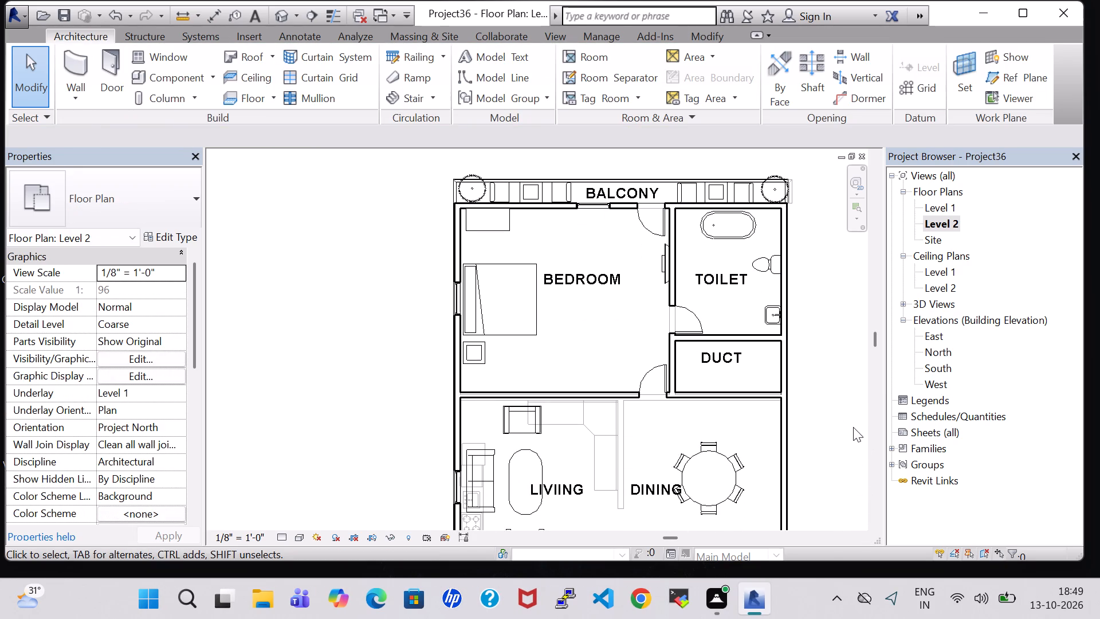
scroll(853, 427, down, 1)
middle_drag(853, 427, 842, 326)
click(746, 355)
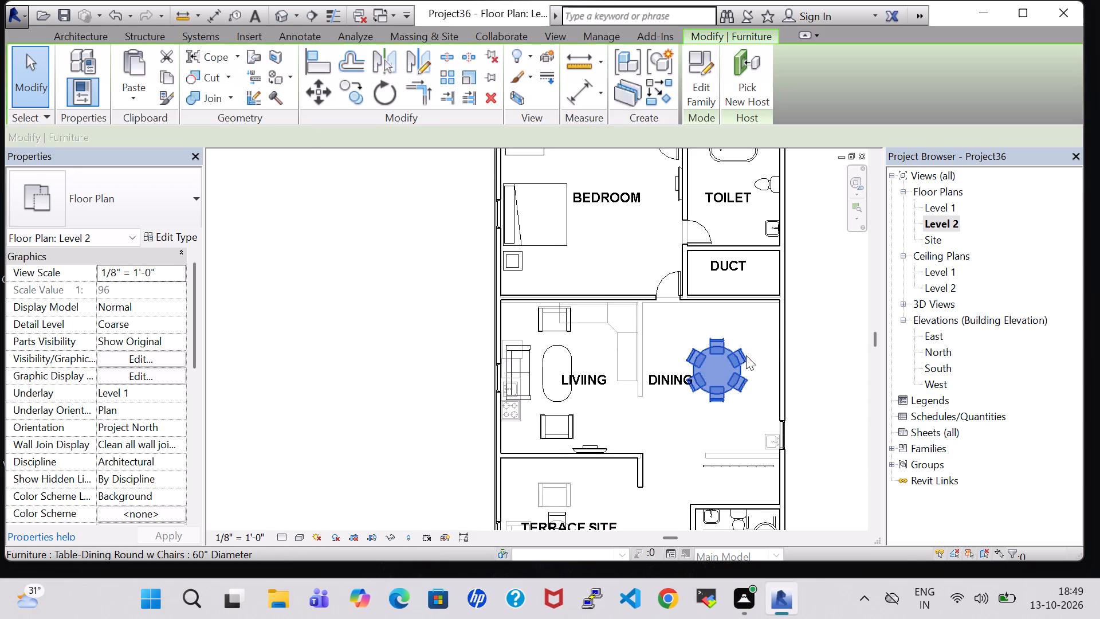
click(806, 363)
click(537, 314)
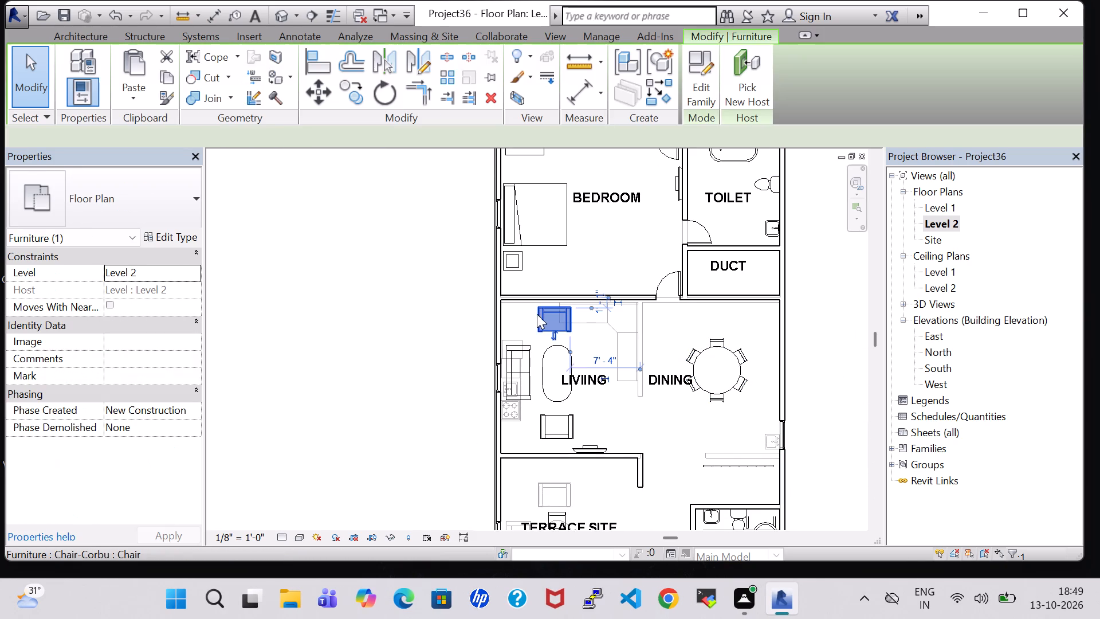
click(555, 363)
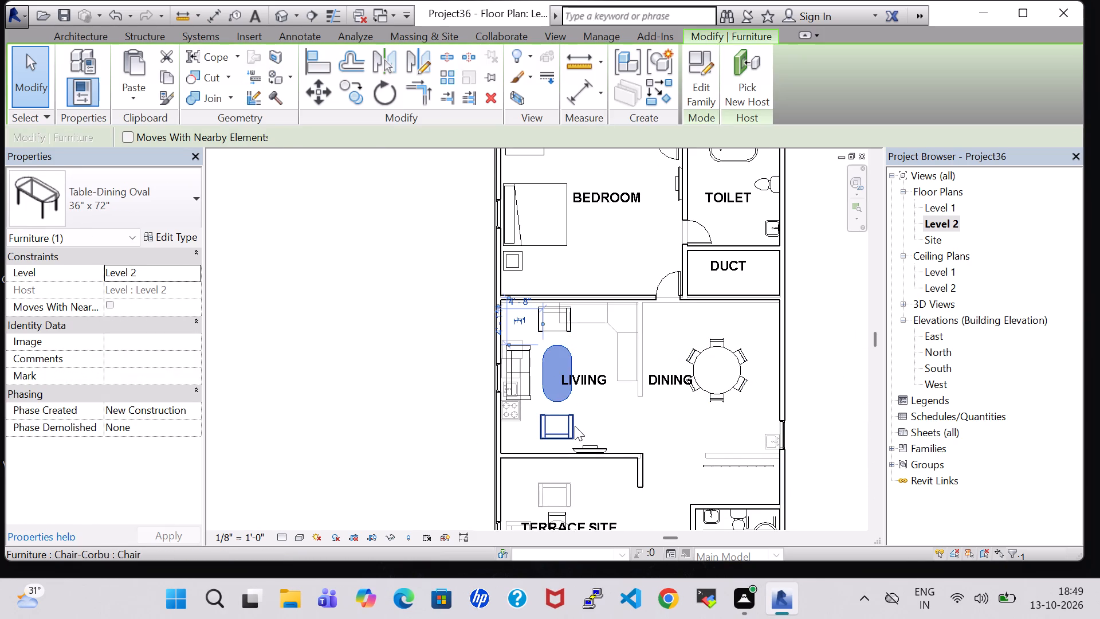
click(575, 426)
click(582, 425)
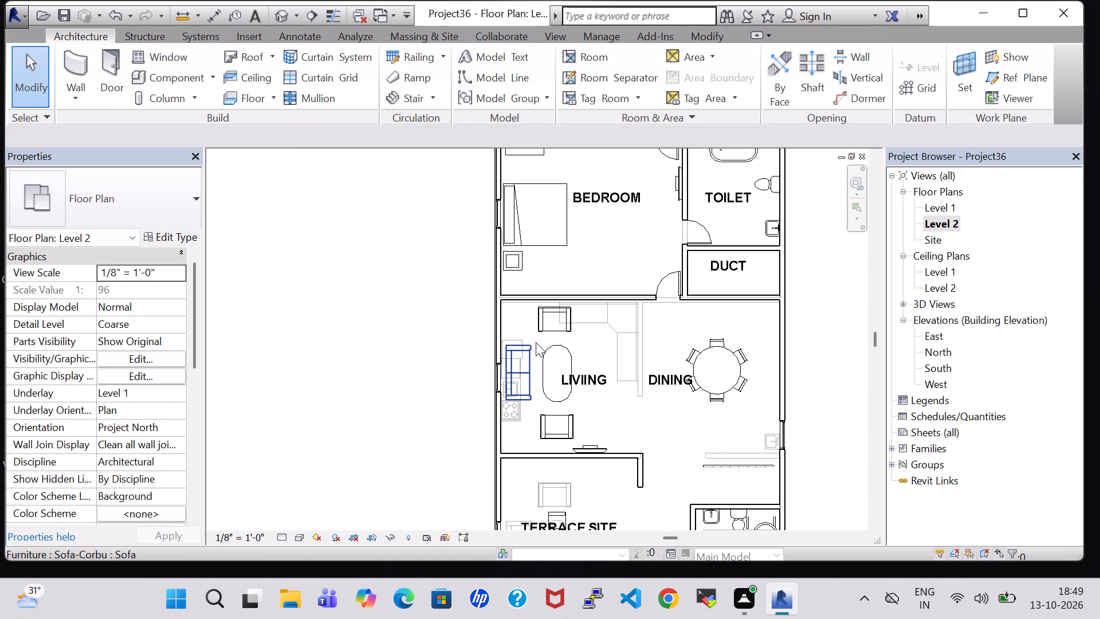
click(536, 342)
click(821, 323)
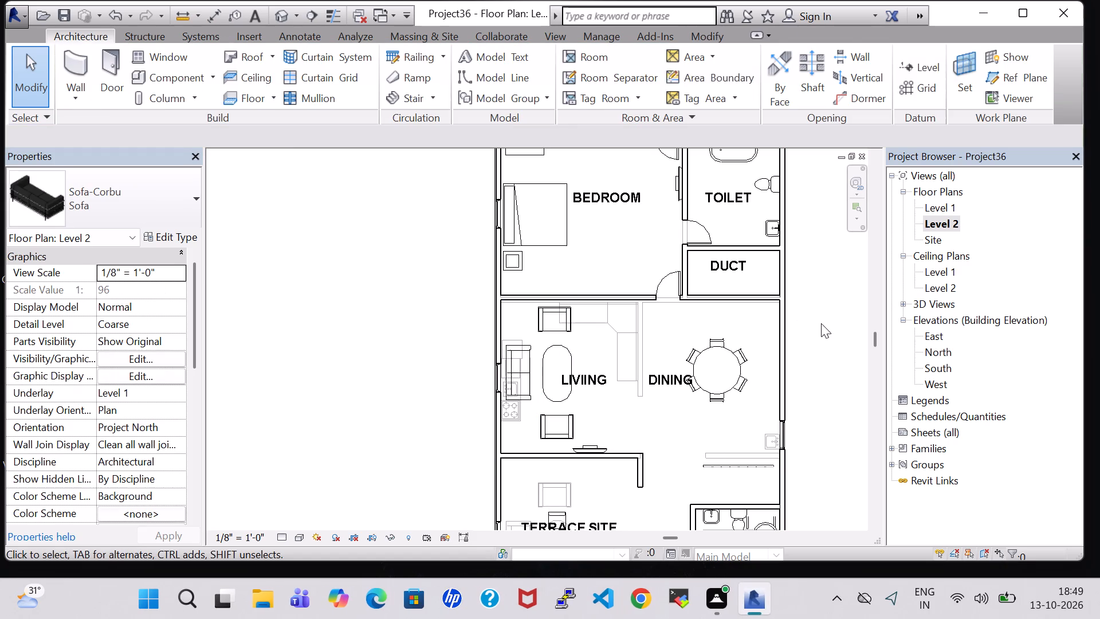
Nudge the 48" x 72" x 24" dresser in the DRESS room toward the attached toilet, about 11" from the C.TOILET-side wall.
middle_drag(836, 508, 810, 412)
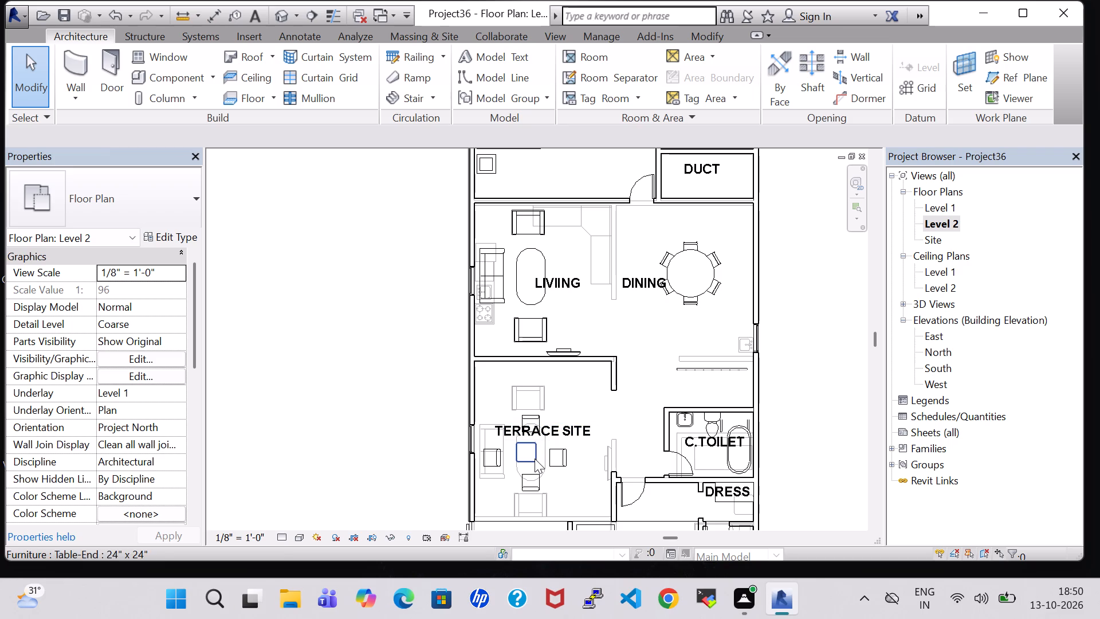
click(574, 388)
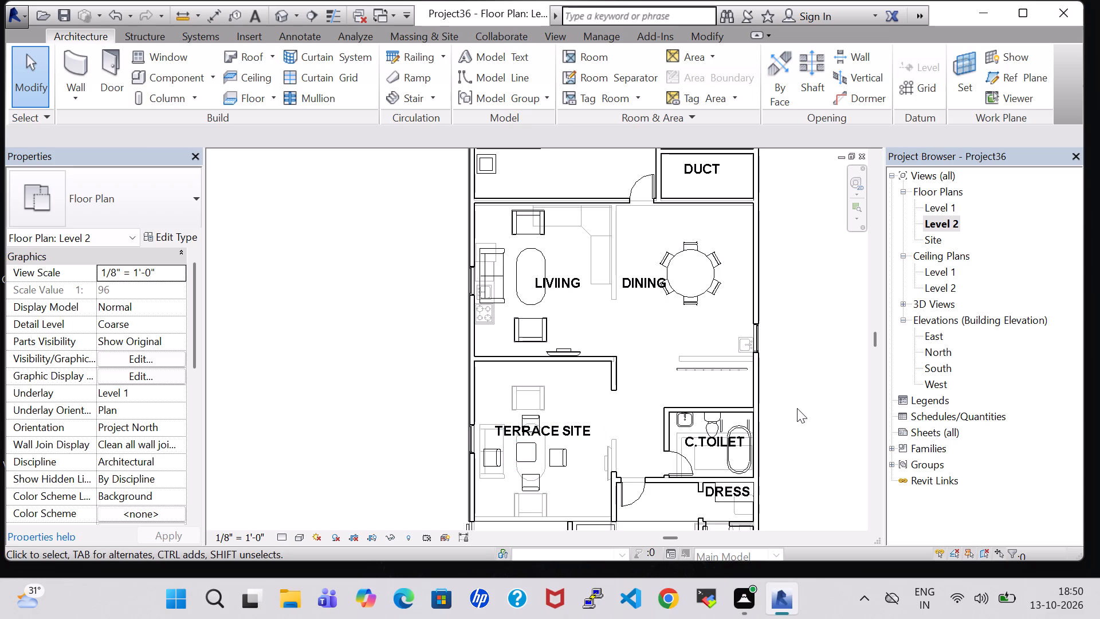
middle_drag(797, 408, 774, 358)
scroll(765, 304, down, 2)
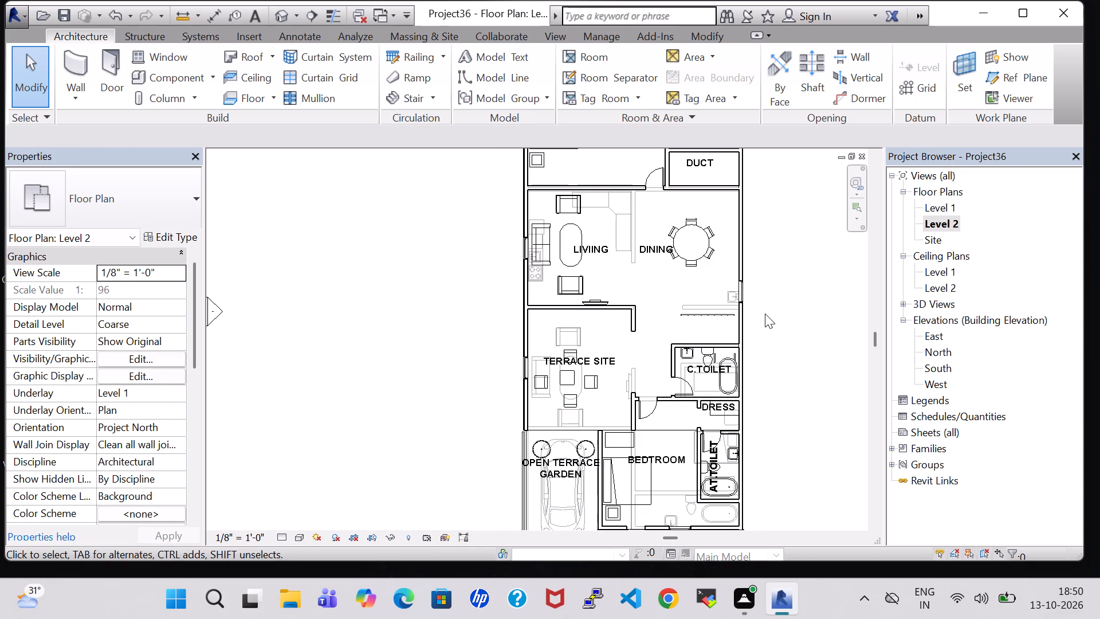
scroll(765, 314, up, 2)
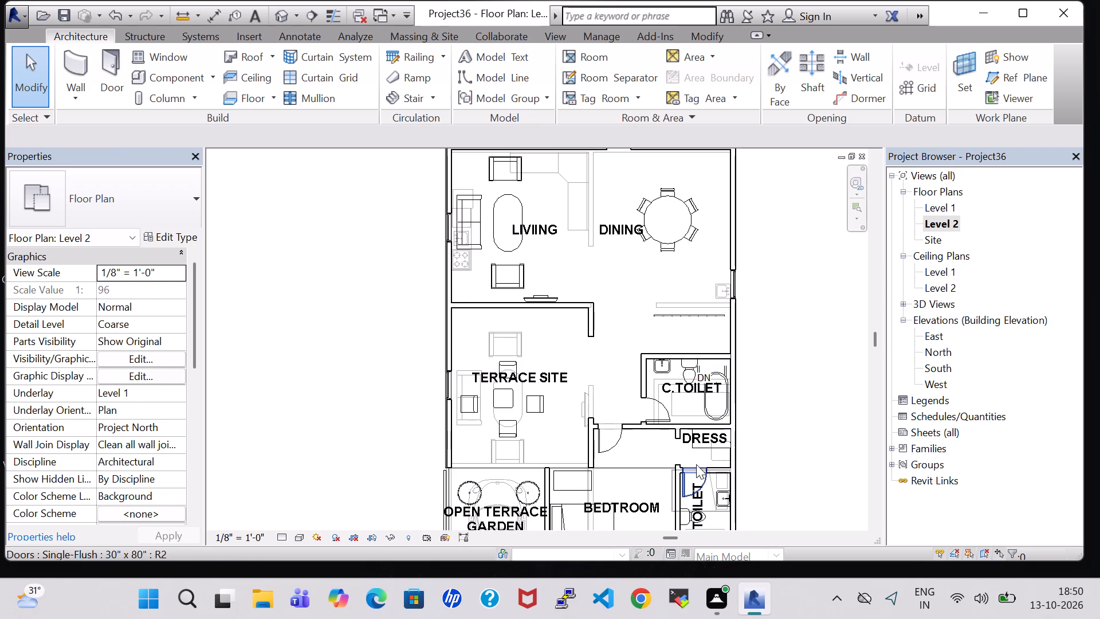
key(Down)
click(702, 443)
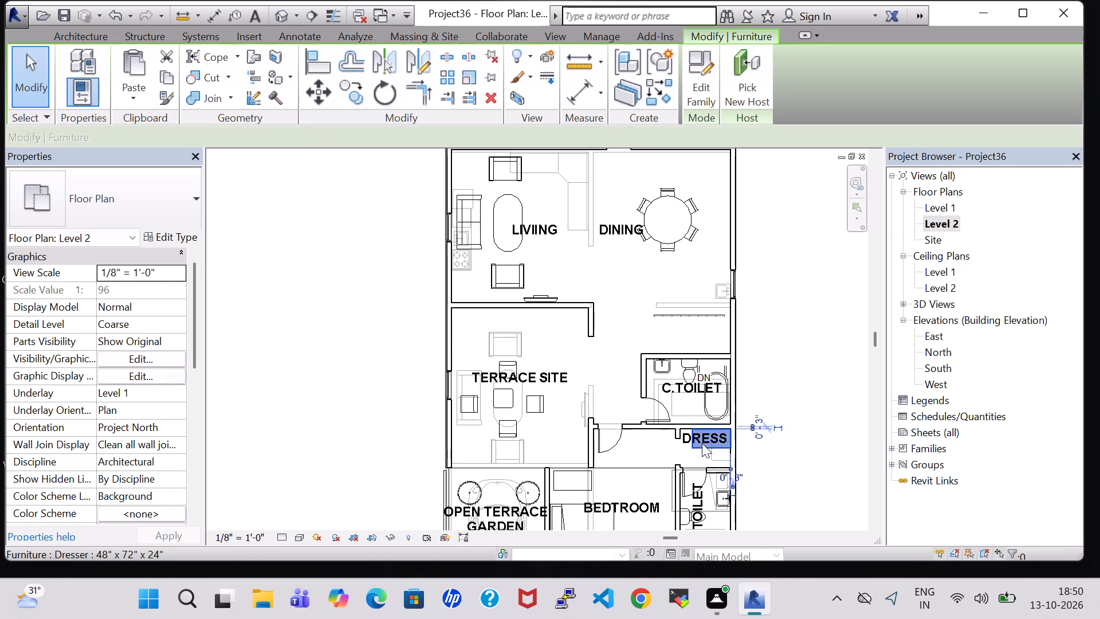
key(Down)
key(Down)
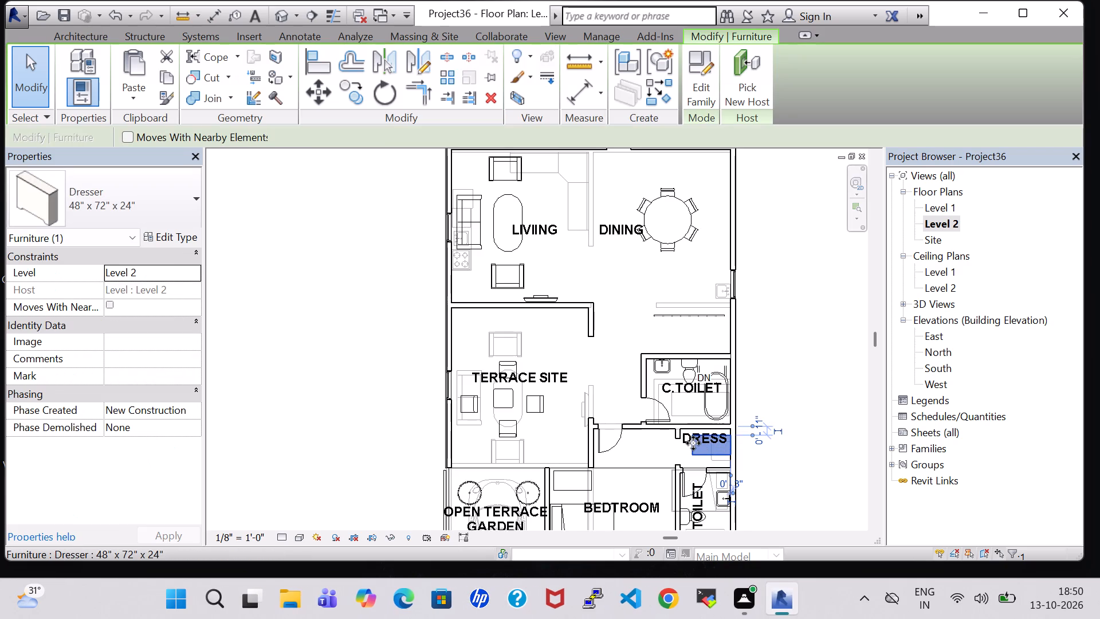
click(798, 455)
Nudge the DRESS room tag three increments toward the attached toilet, keeping its text as DRESS.
scroll(674, 461, up, 6)
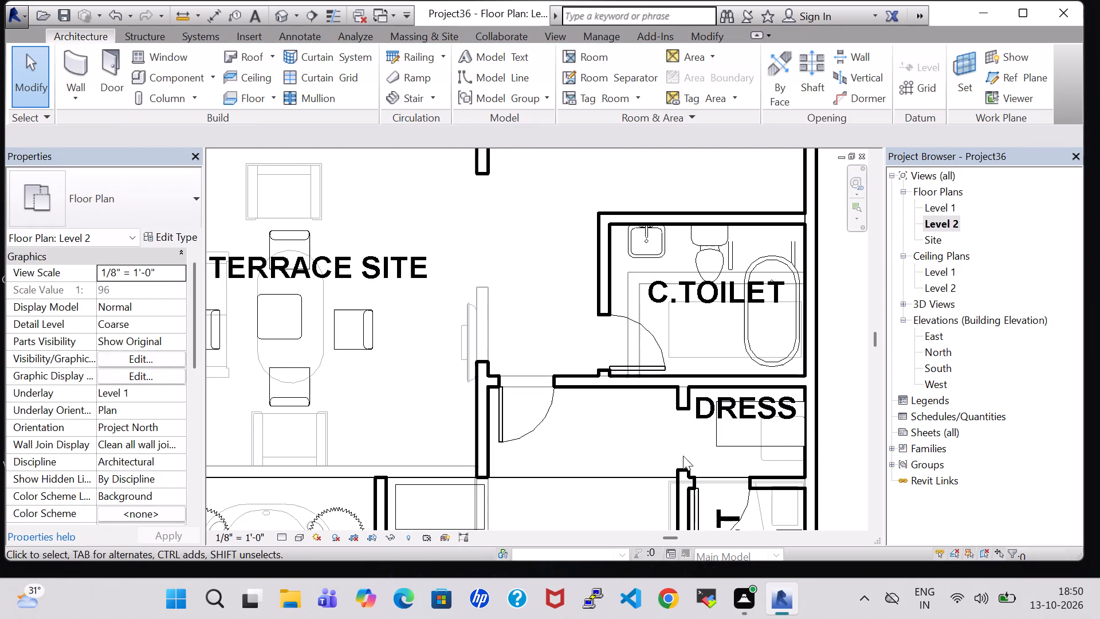
click(724, 410)
click(724, 410)
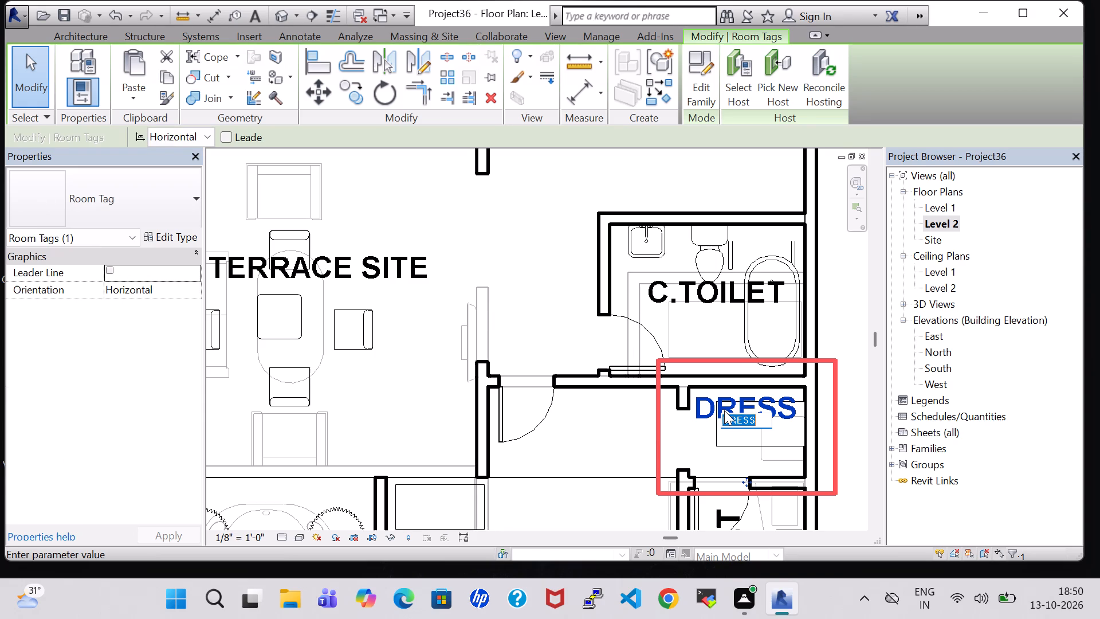
key(Left)
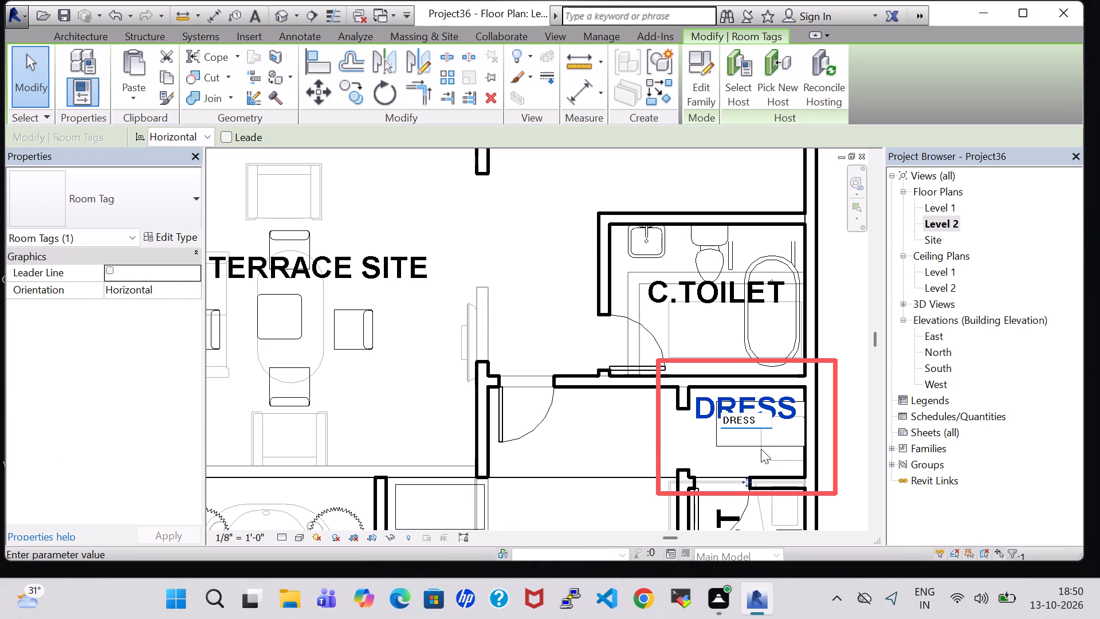
key(Return)
key(Down)
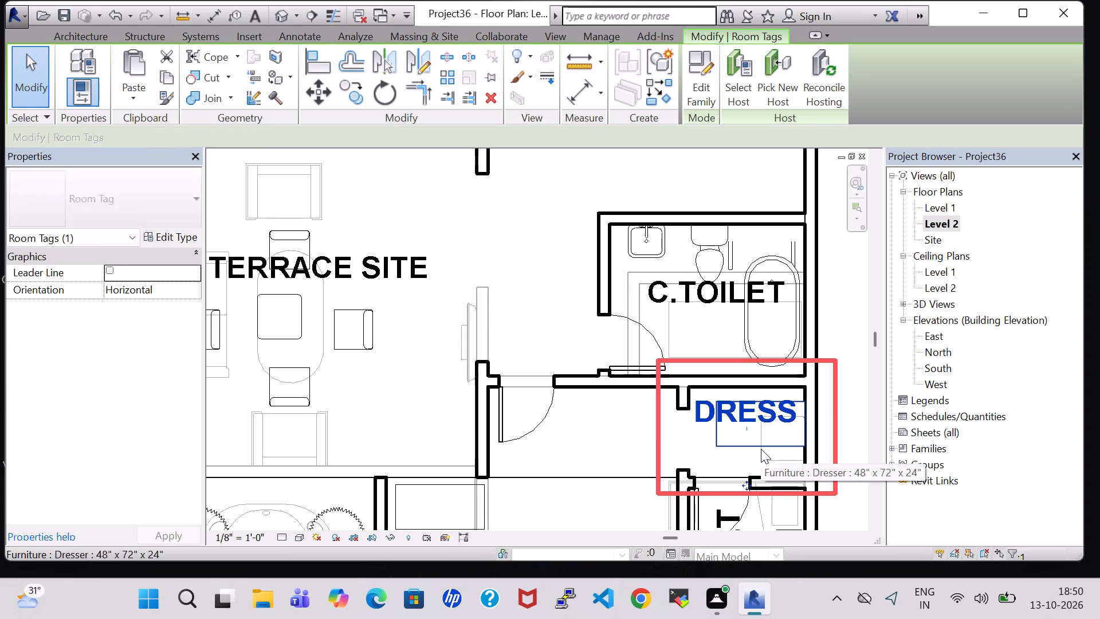
key(Down)
key(Down)
click(835, 331)
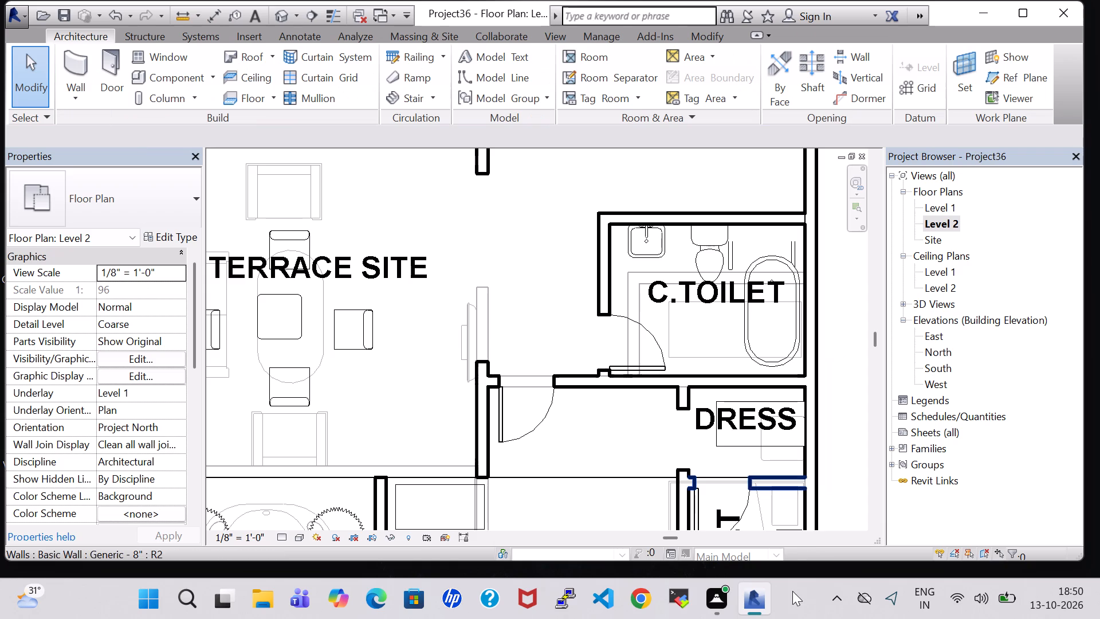
Correct the misspelled room name beside the attached toilet to BEDROOM.
scroll(792, 591, down, 3)
scroll(866, 443, down, 3)
middle_drag(855, 477, 841, 351)
scroll(842, 346, down, 3)
middle_drag(842, 411, 838, 395)
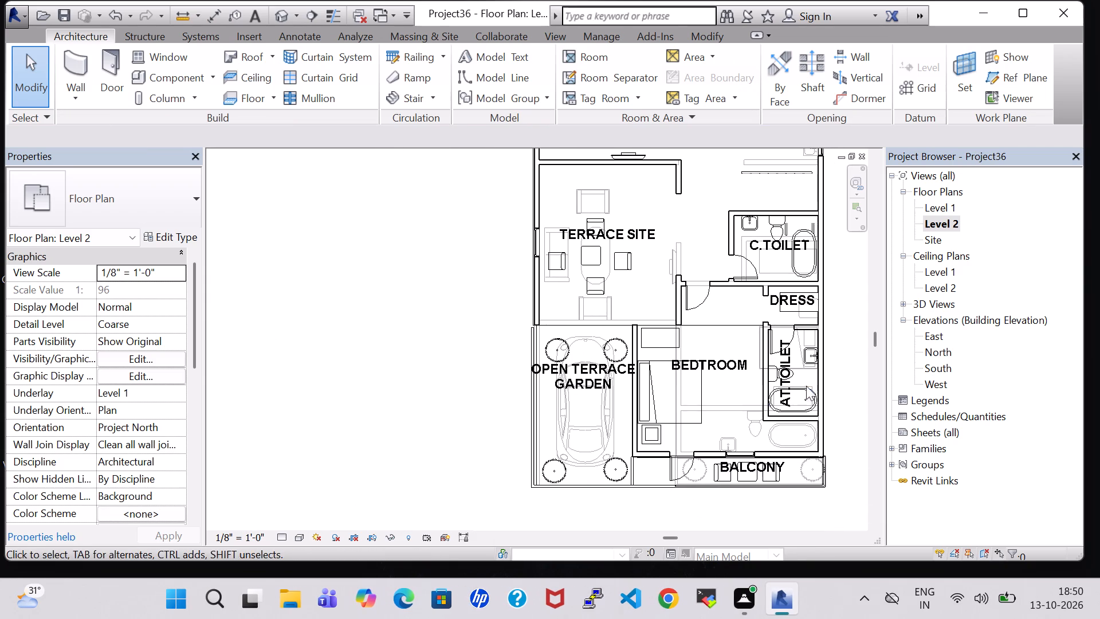
double_click(701, 362)
click(706, 362)
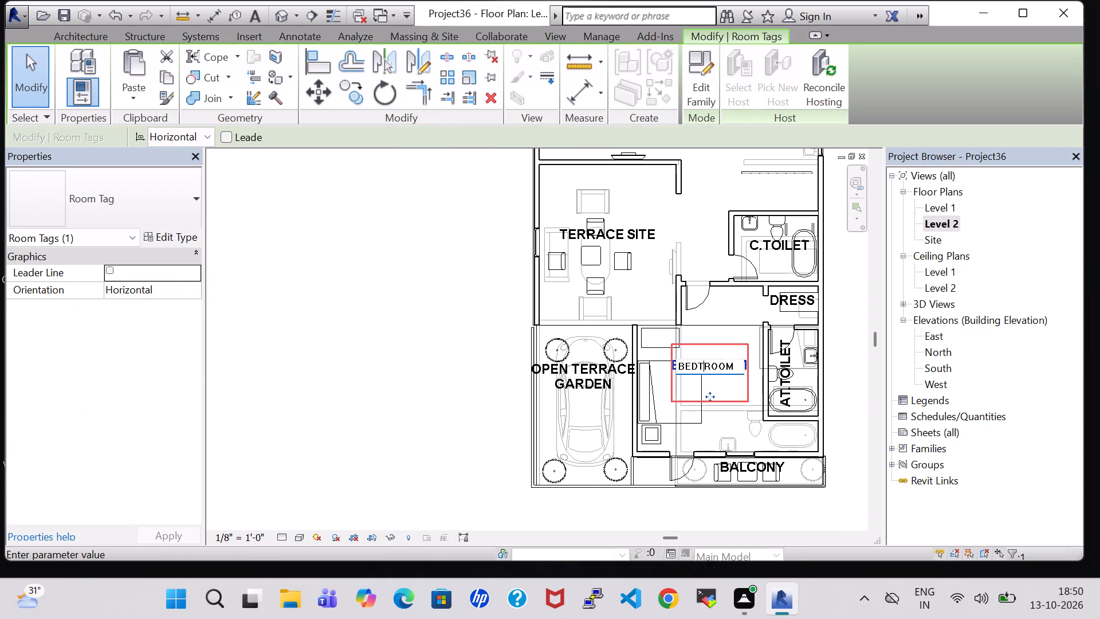
key(BackSpace)
click(840, 432)
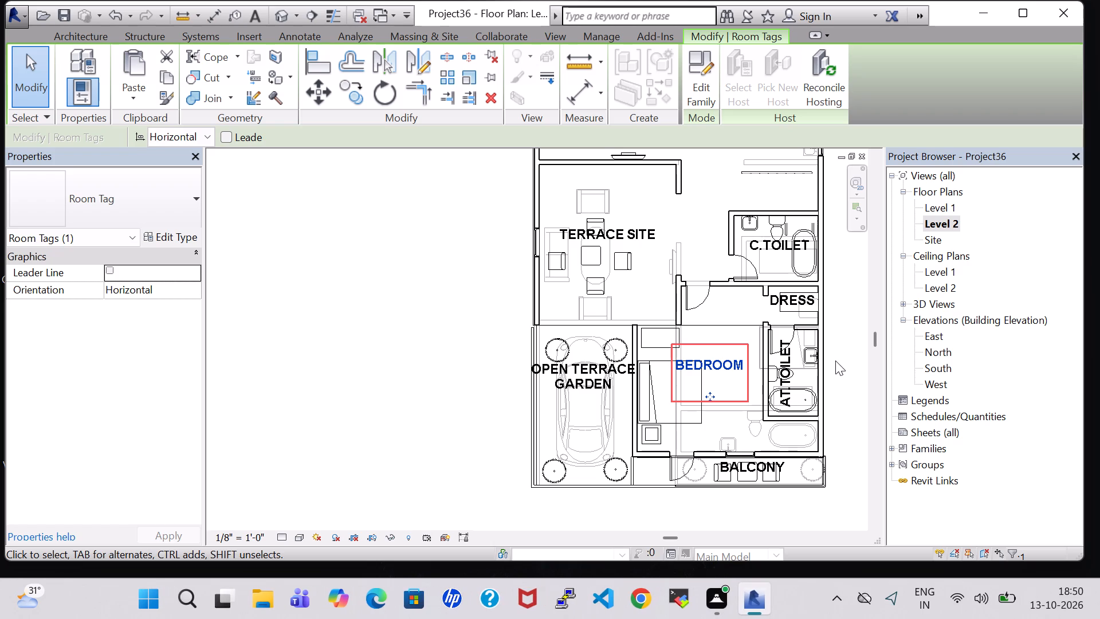
click(835, 361)
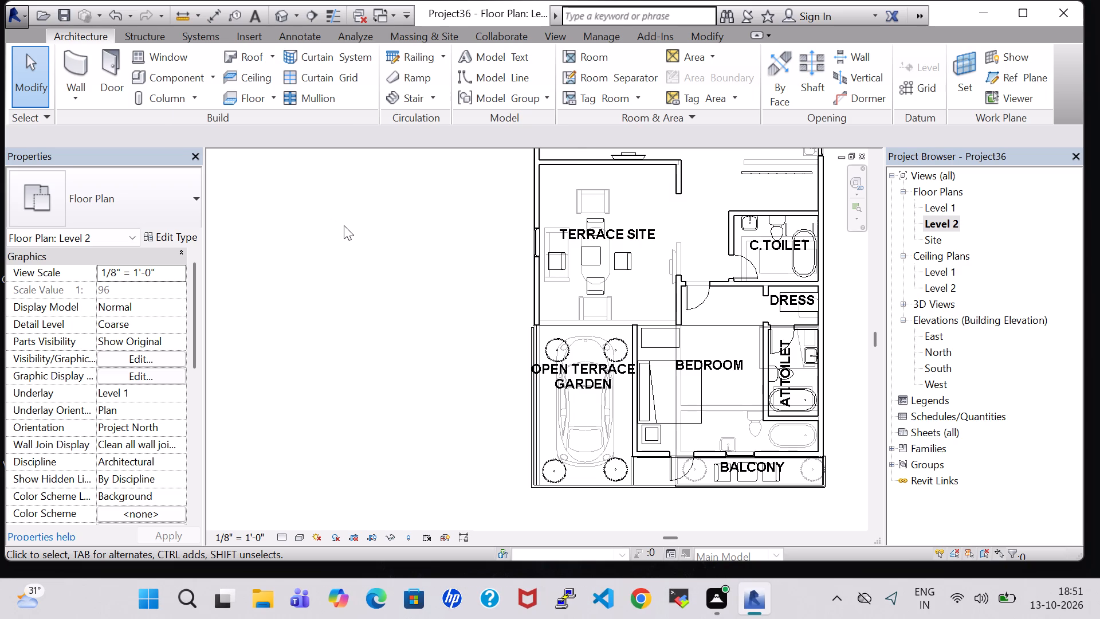
Review the whole Level 2 plan from the open terrace garden to the north balcony, checking furniture and room tags.
scroll(343, 226, down, 3)
middle_drag(720, 288, 730, 407)
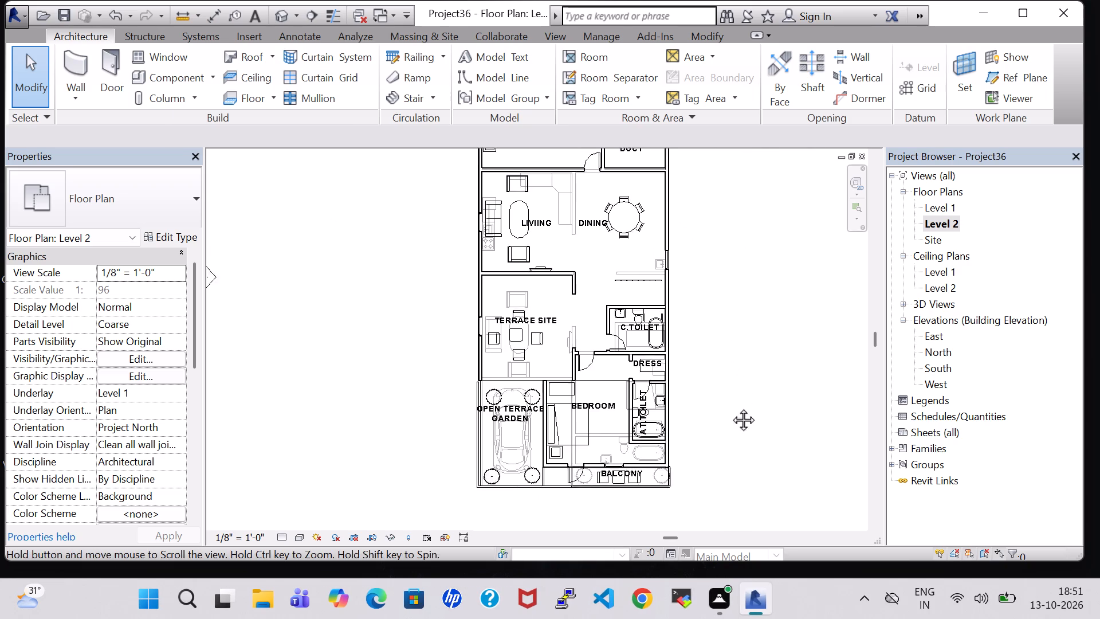
middle_drag(730, 407, 732, 437)
scroll(732, 437, up, 1)
scroll(734, 433, down, 2)
middle_drag(752, 319, 755, 365)
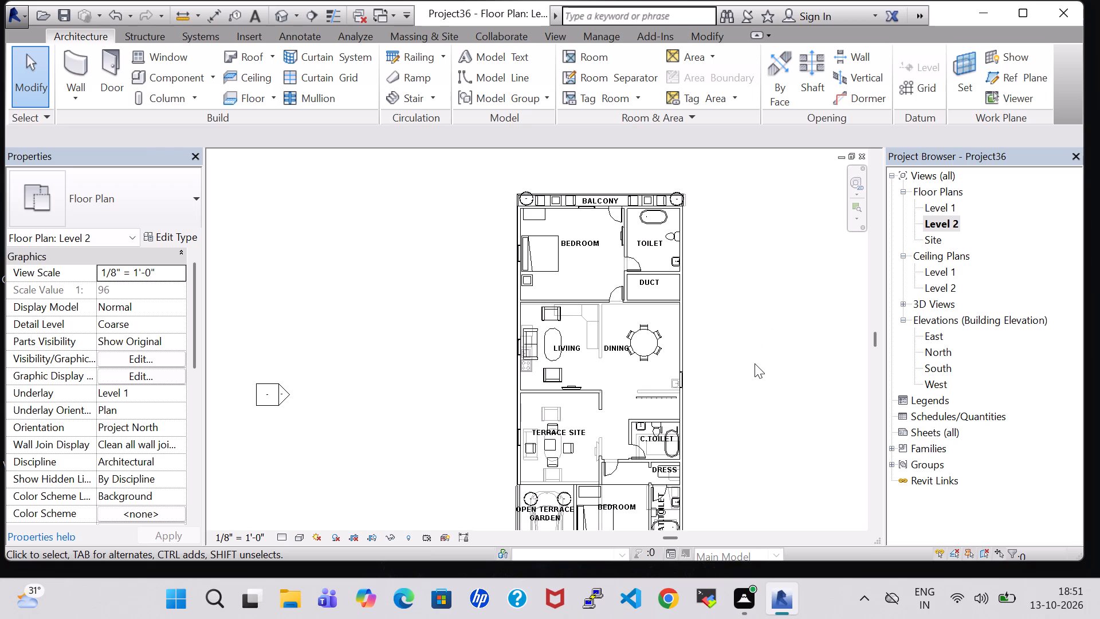
middle_drag(755, 363, 730, 343)
scroll(730, 335, down, 2)
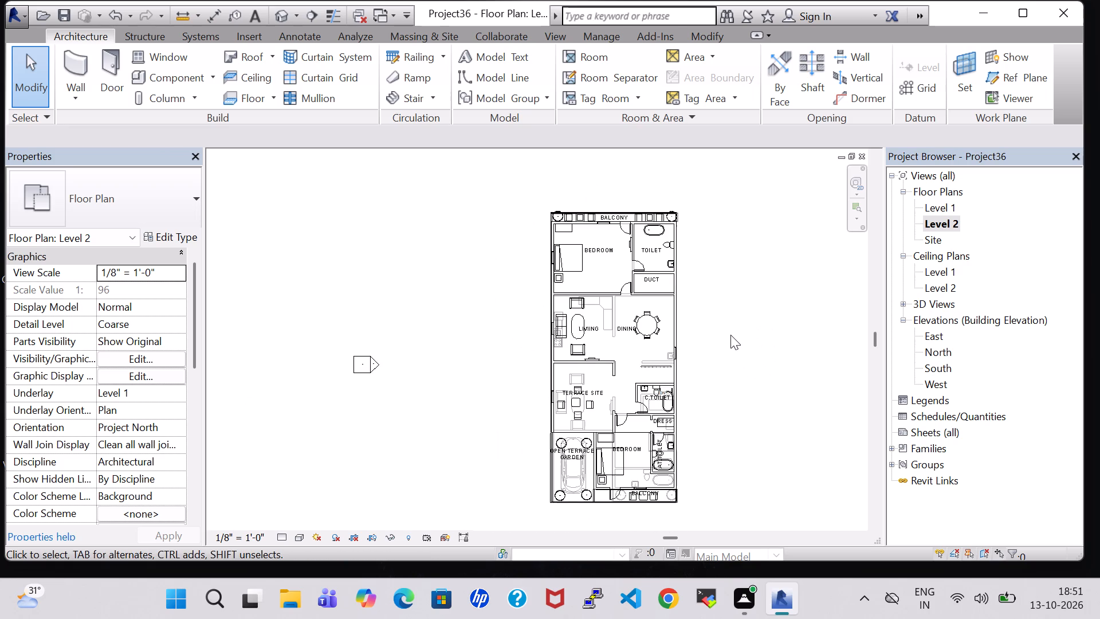
scroll(730, 335, up, 1)
middle_click(730, 335)
scroll(730, 335, up, 1)
scroll(730, 338, down, 1)
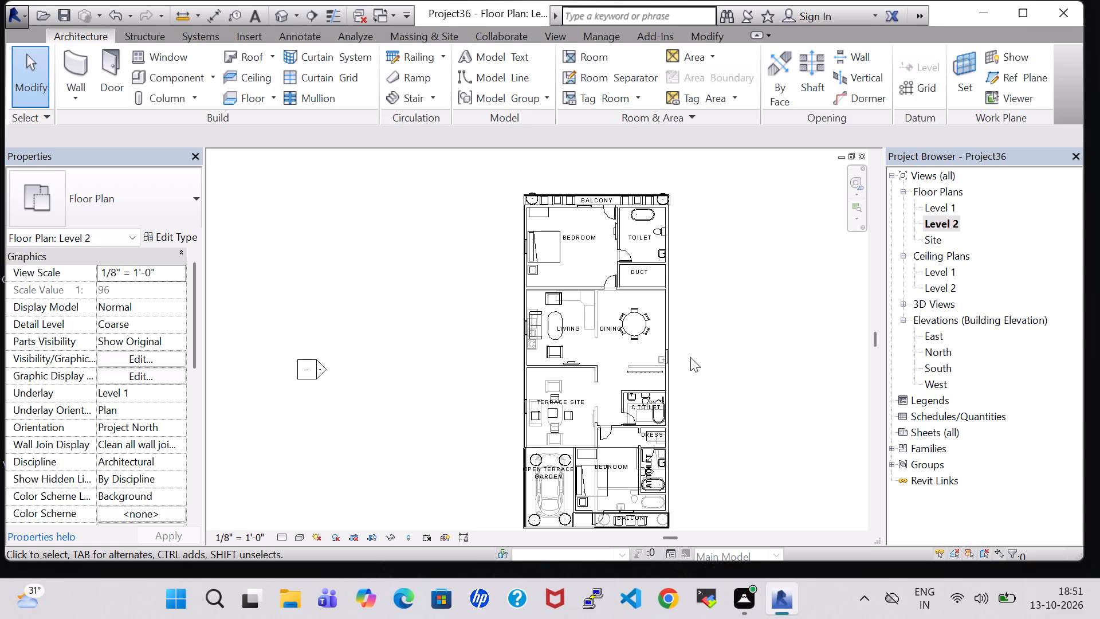
click(690, 357)
Switch to the Level 1 plan and back to Level 2, and examine the complete Level 2 layout again.
double_click(942, 205)
double_click(945, 218)
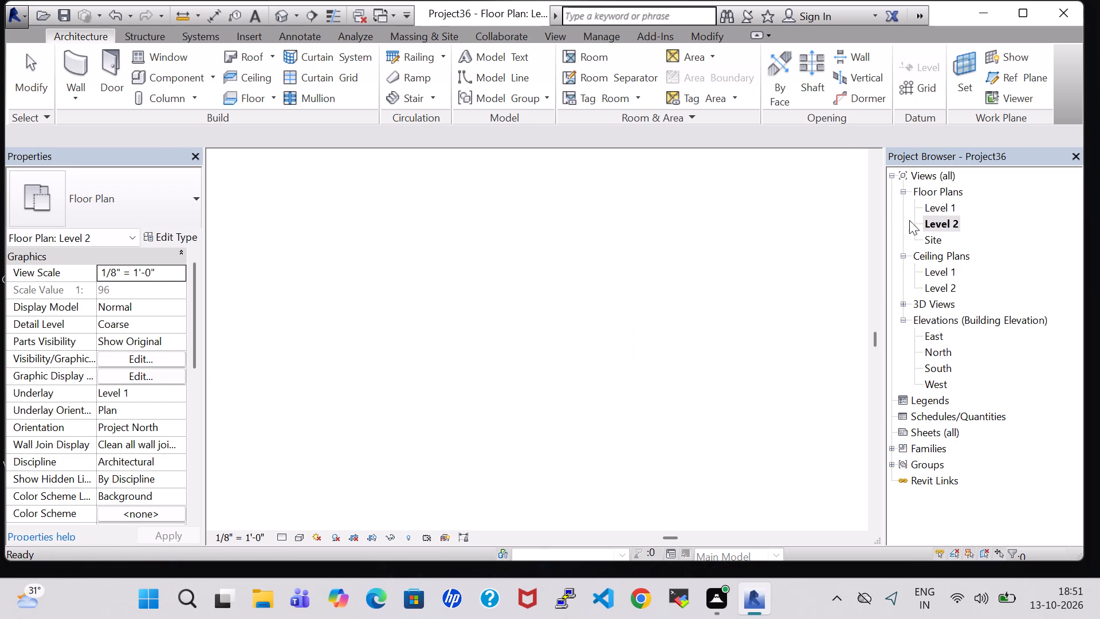
scroll(750, 244, down, 1)
middle_drag(740, 362, 716, 325)
scroll(717, 322, up, 3)
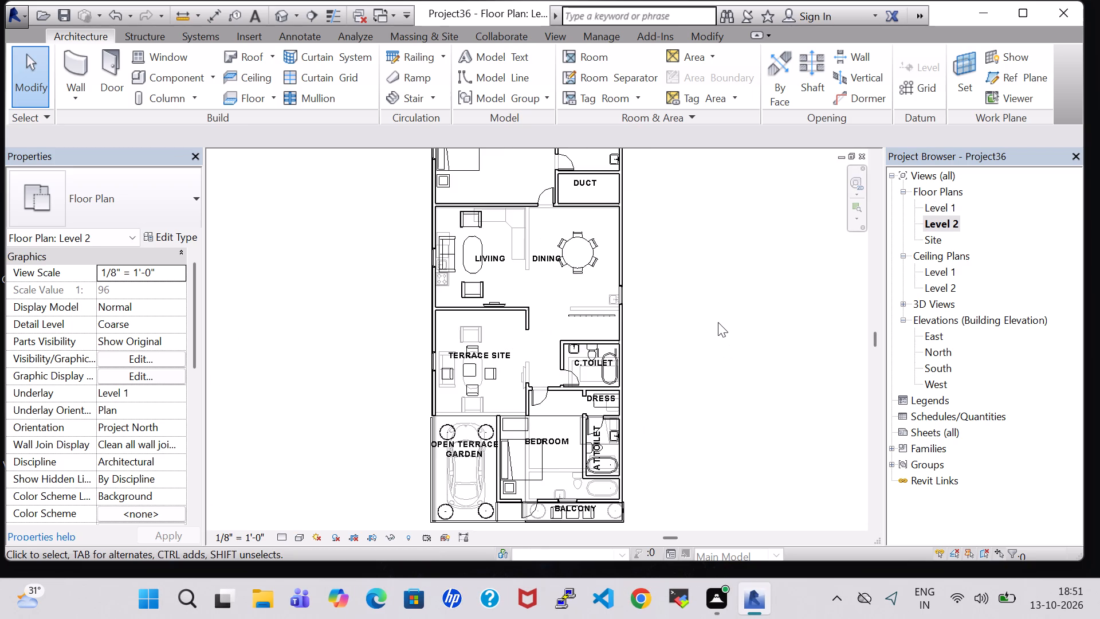
scroll(718, 322, up, 1)
scroll(718, 322, down, 2)
middle_drag(718, 322, 717, 331)
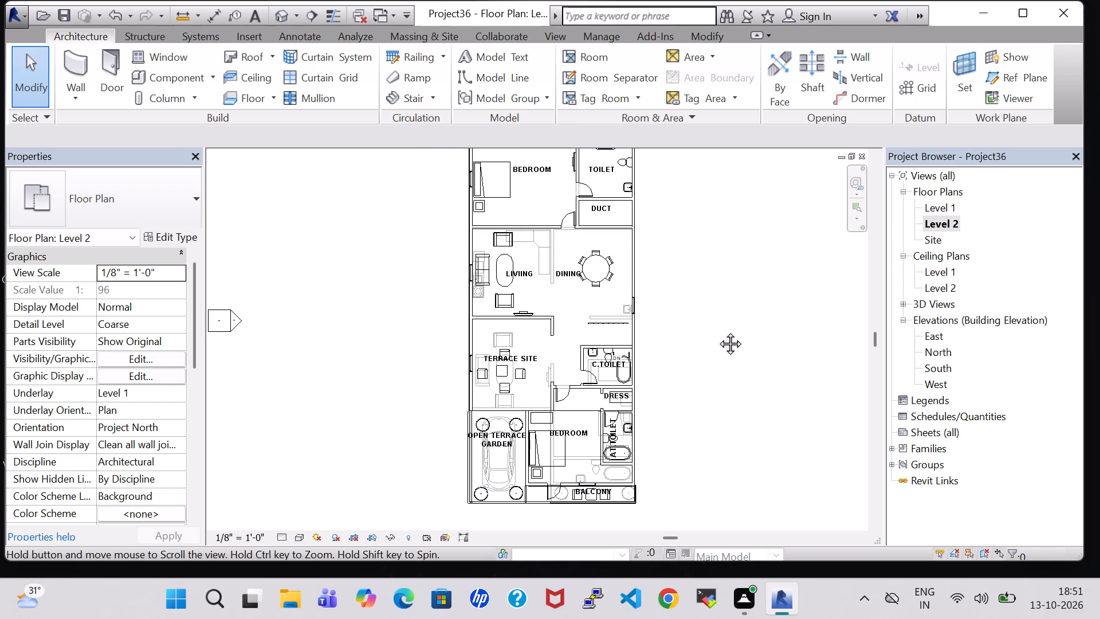
middle_drag(717, 331, 717, 332)
scroll(717, 331, down, 2)
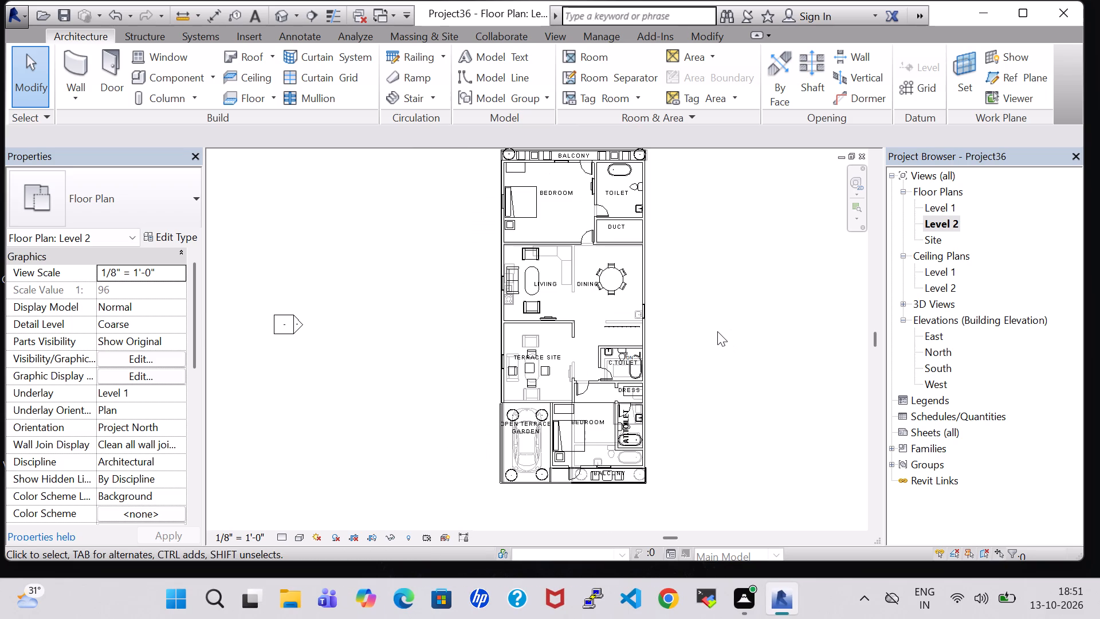
scroll(717, 331, up, 2)
middle_drag(717, 331, 714, 354)
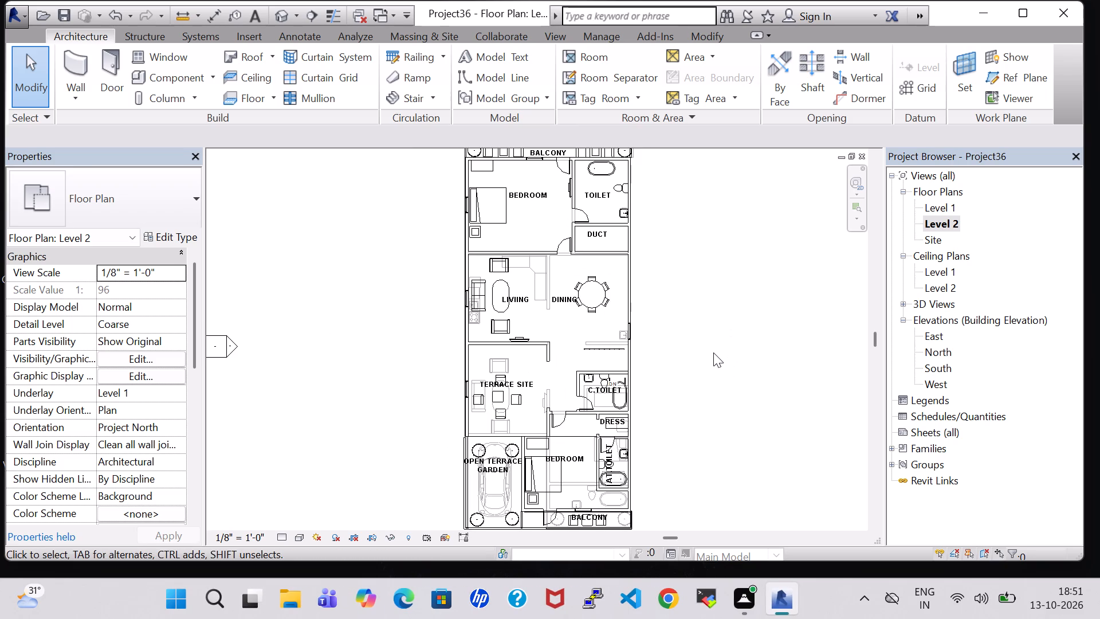
scroll(713, 352, down, 1)
click(713, 352)
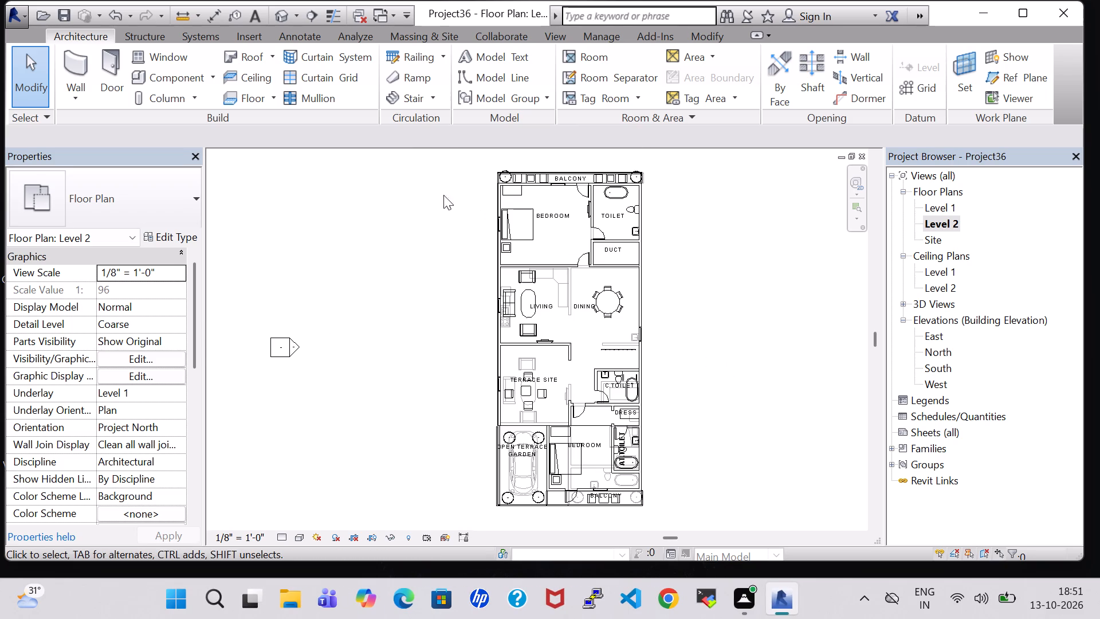
Inspect Level 2's rooms, side windows and north balconies from several angles in the default 3D view.
click(278, 13)
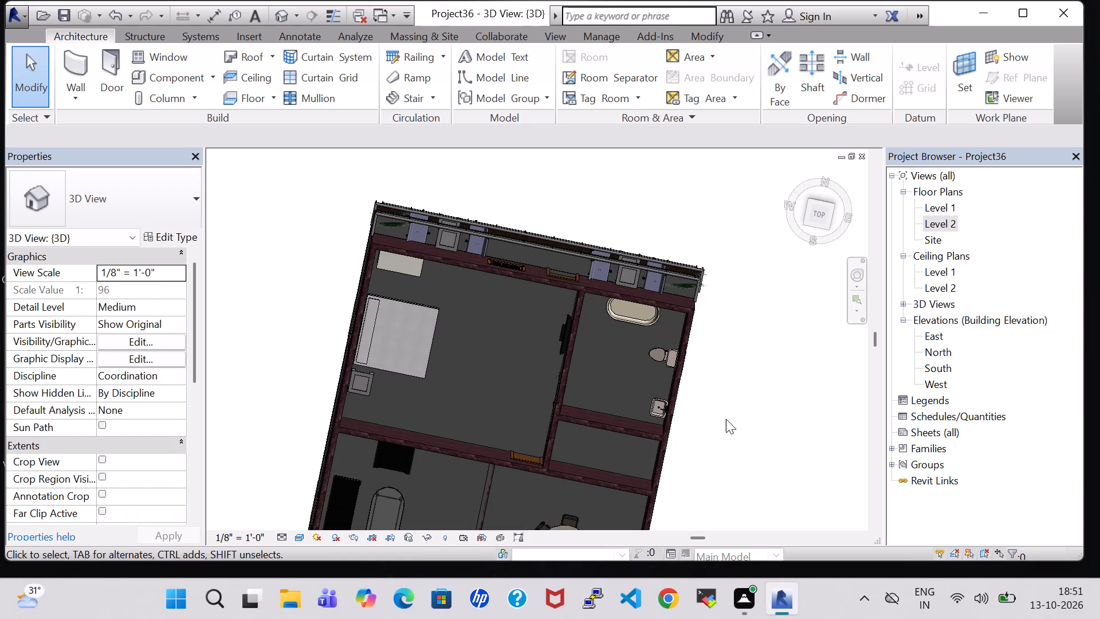
shift+middle_drag(725, 419, 697, 279)
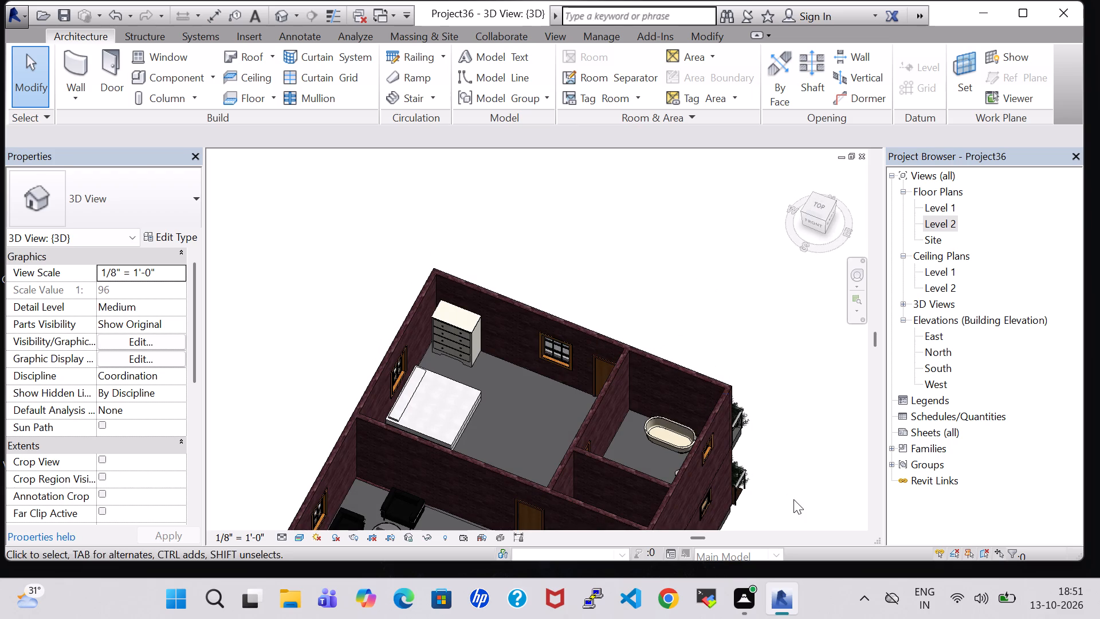
shift+middle_drag(793, 499, 693, 382)
middle_drag(717, 438, 638, 264)
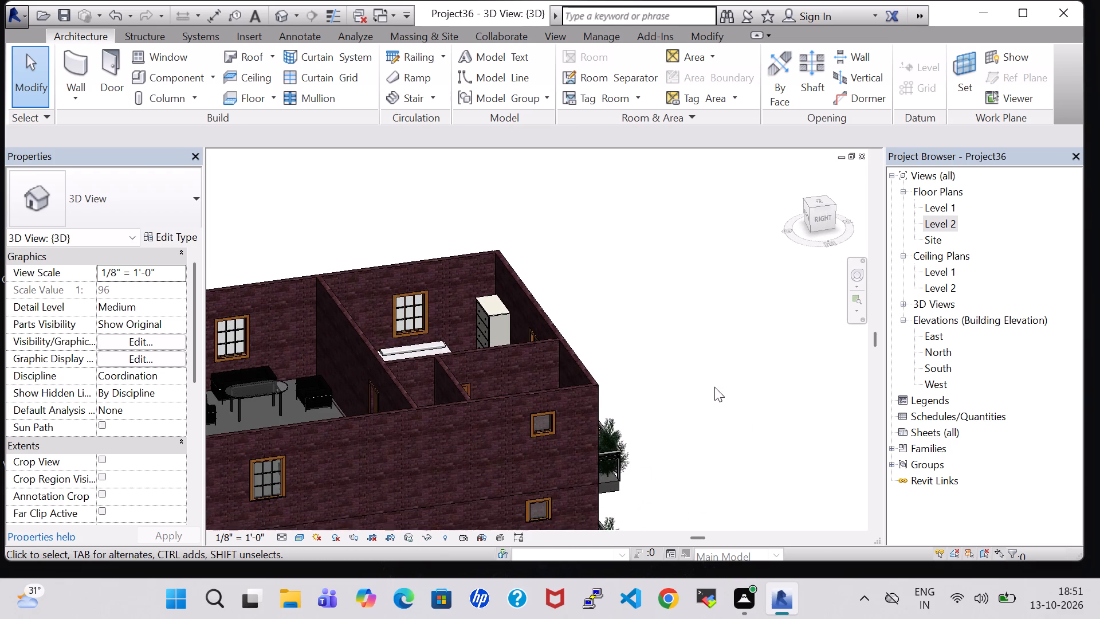
shift+middle_drag(716, 390, 658, 373)
middle_drag(661, 399, 679, 275)
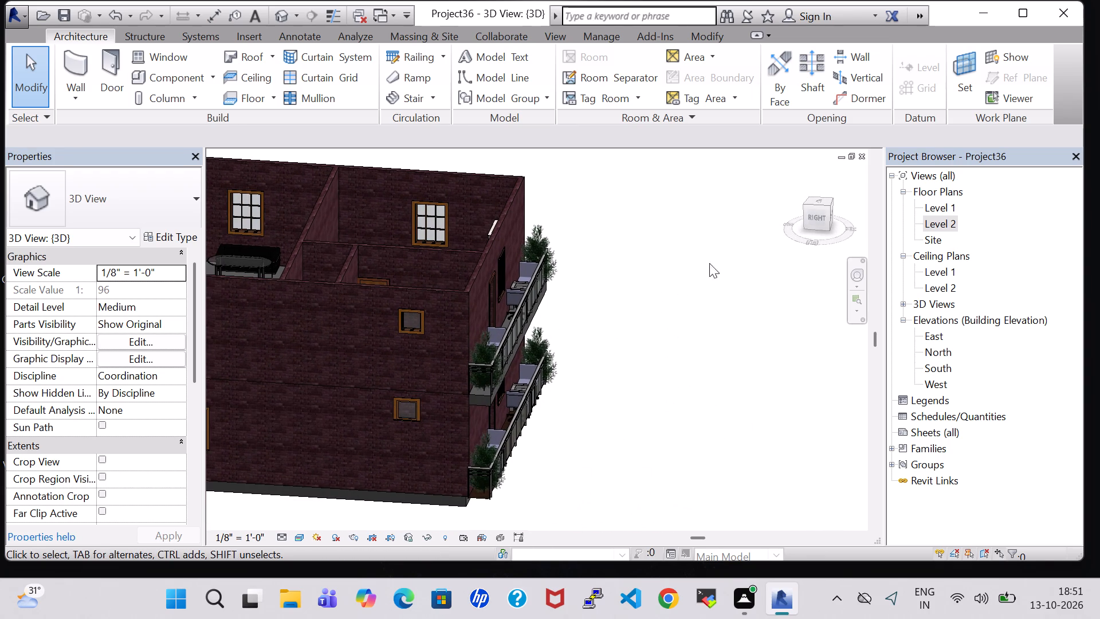
Return to the Level 2 floor plan and review its full layout and room tags.
double_click(947, 225)
scroll(741, 268, up, 1)
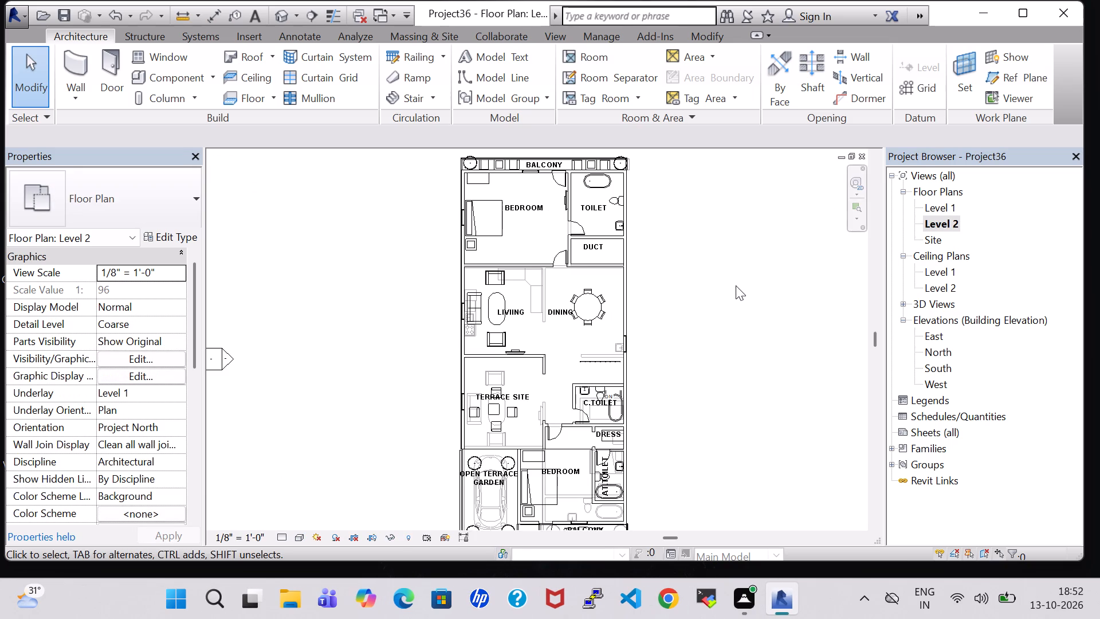
click(726, 311)
scroll(726, 311, up, 1)
scroll(726, 311, down, 1)
middle_drag(733, 415, 733, 403)
scroll(737, 396, down, 2)
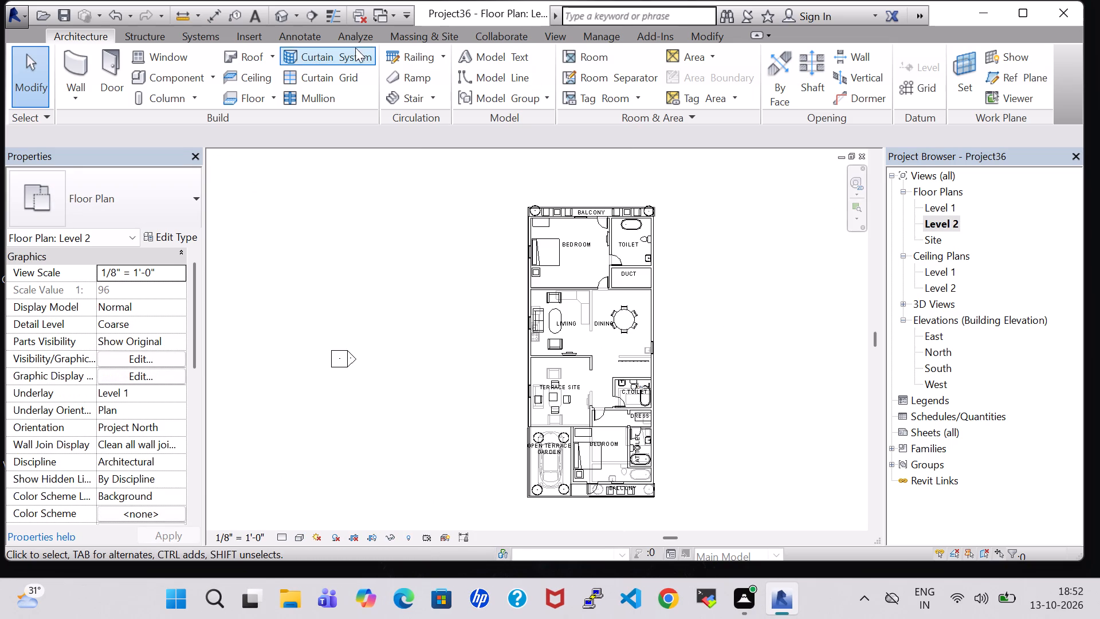
Switch between the 3D view and the Level 1 and Level 2 floor plans, and review Level 2's layout and room tags.
click(289, 14)
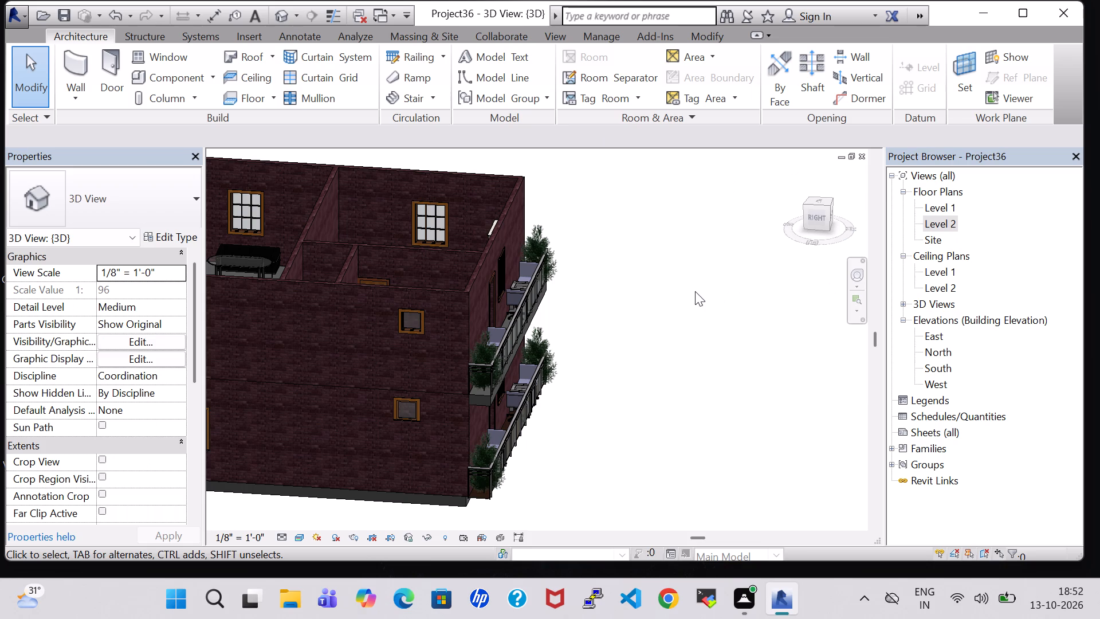
double_click(949, 219)
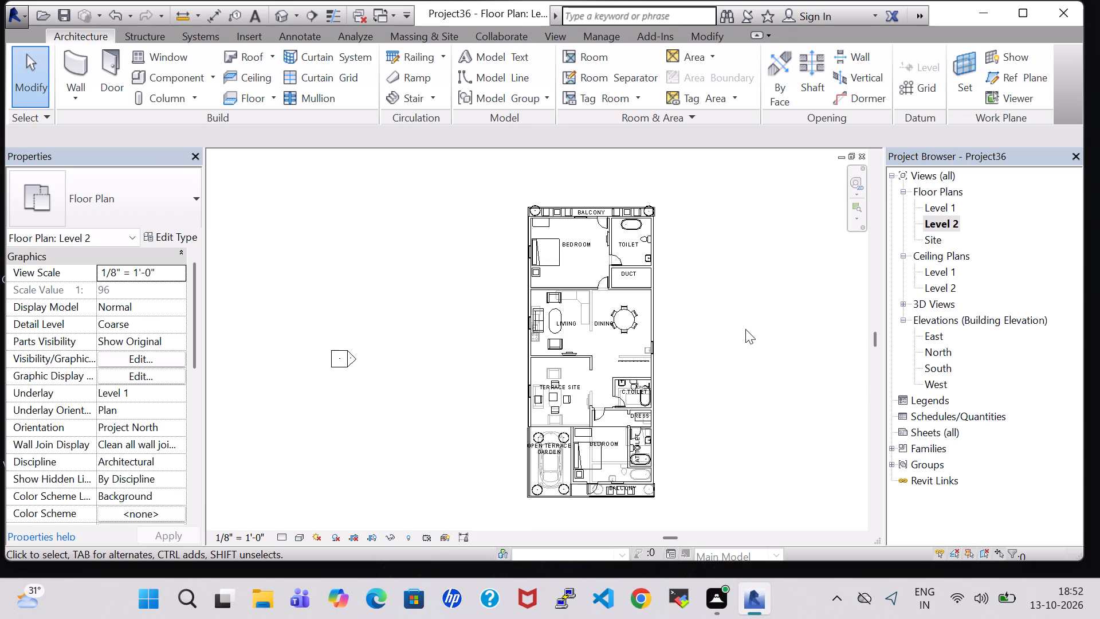
scroll(703, 326, up, 5)
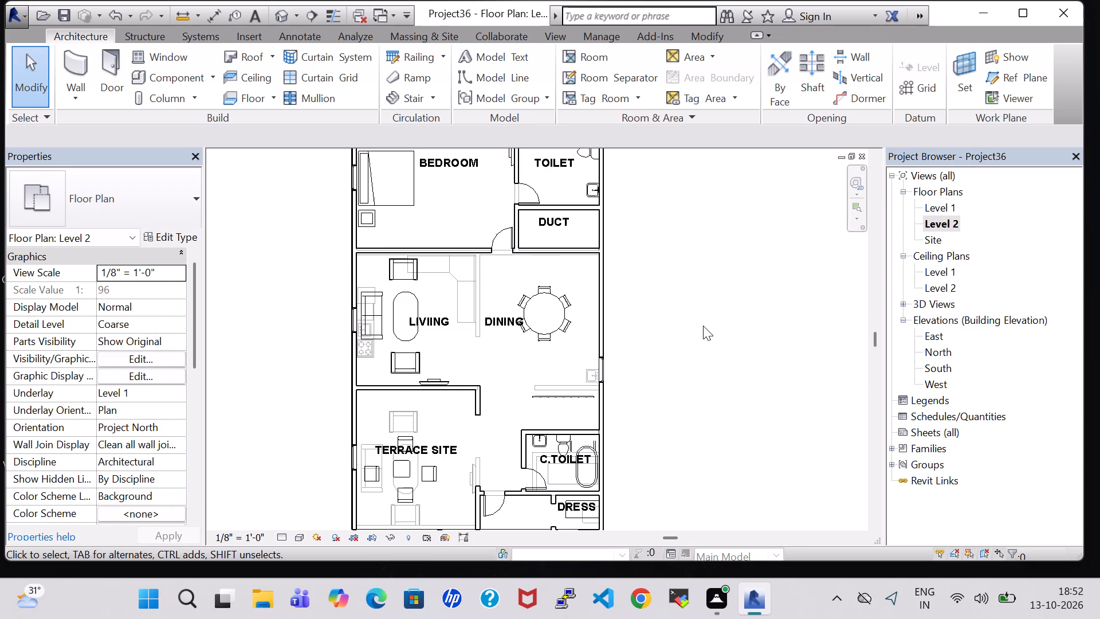
scroll(703, 326, down, 4)
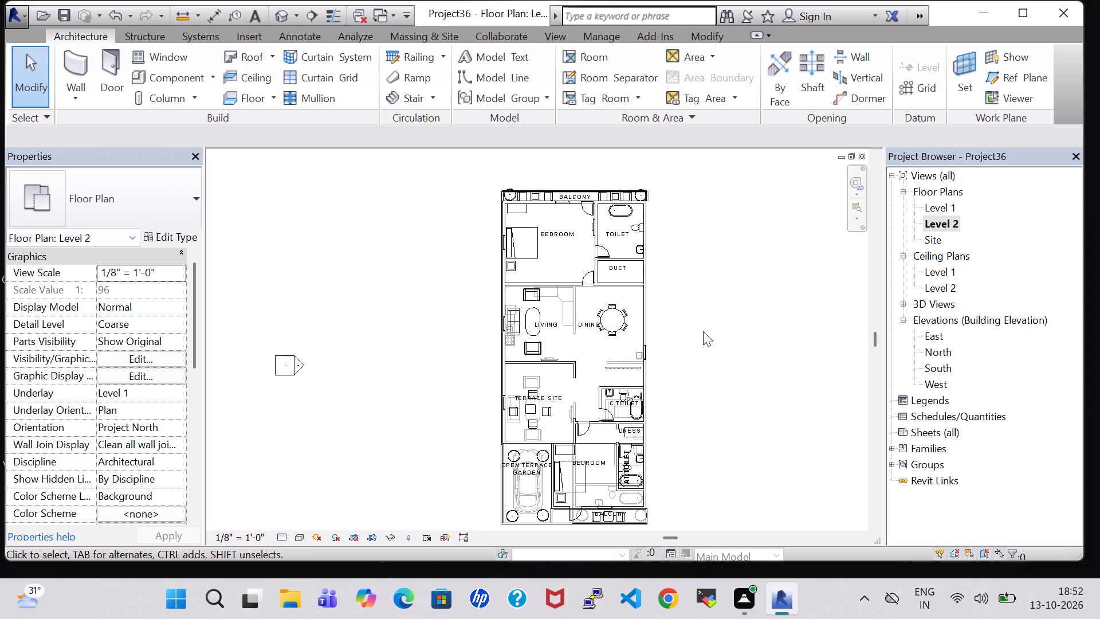
click(701, 331)
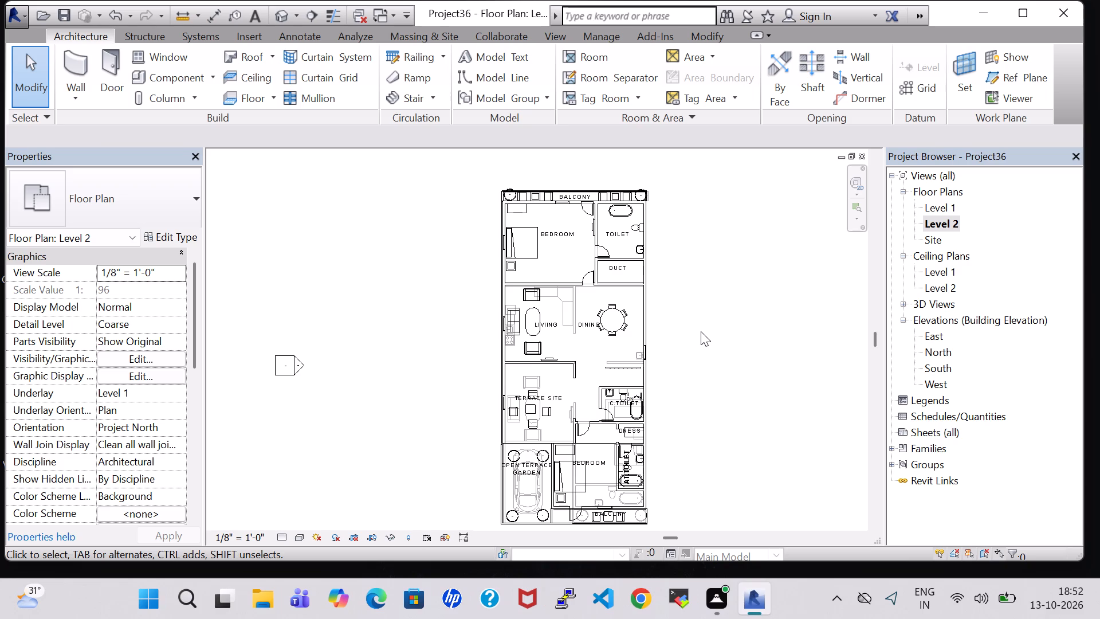
click(725, 338)
double_click(952, 209)
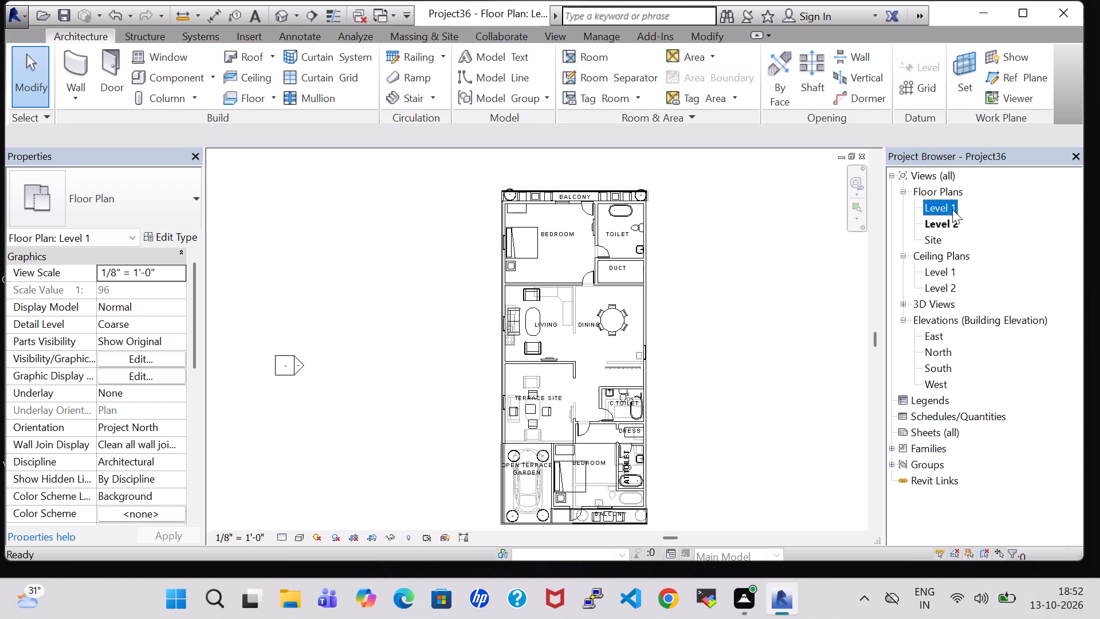
double_click(952, 222)
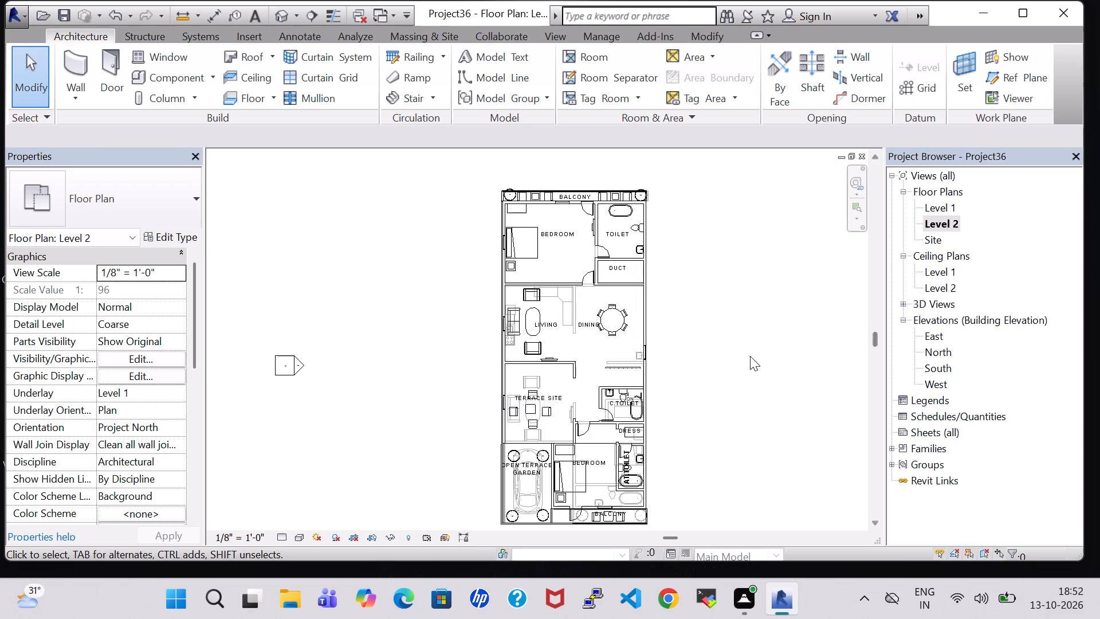
Inspect the north balconies, bedroom and toilet in the default 3D view, and examine the furnished Level 2 layout from directly above.
click(273, 9)
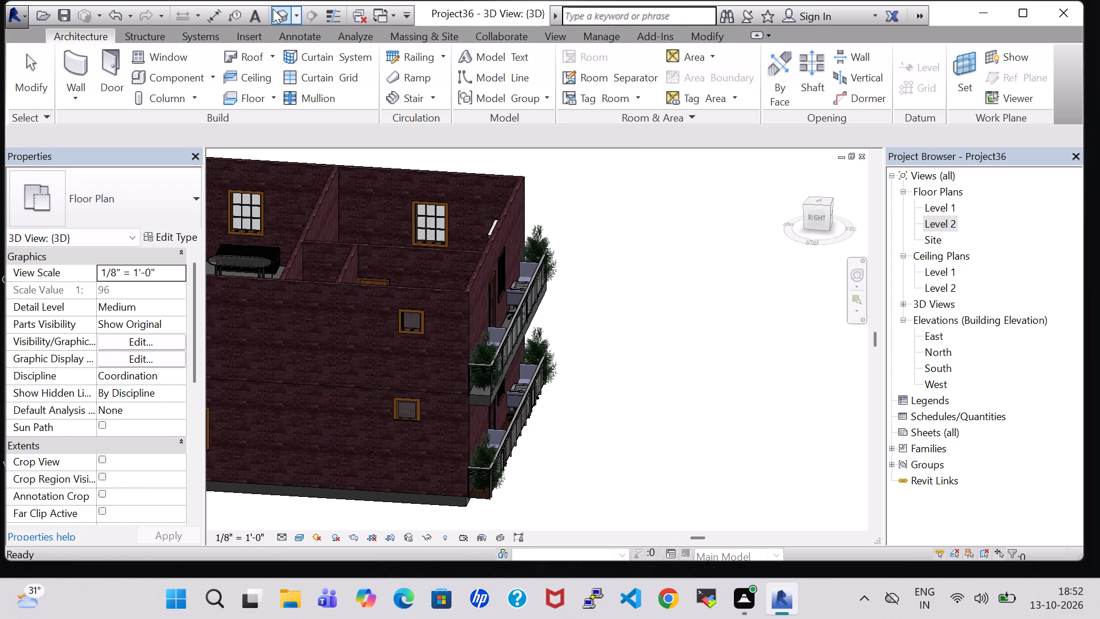
shift+middle_drag(694, 352, 611, 322)
shift+middle_drag(563, 430, 610, 417)
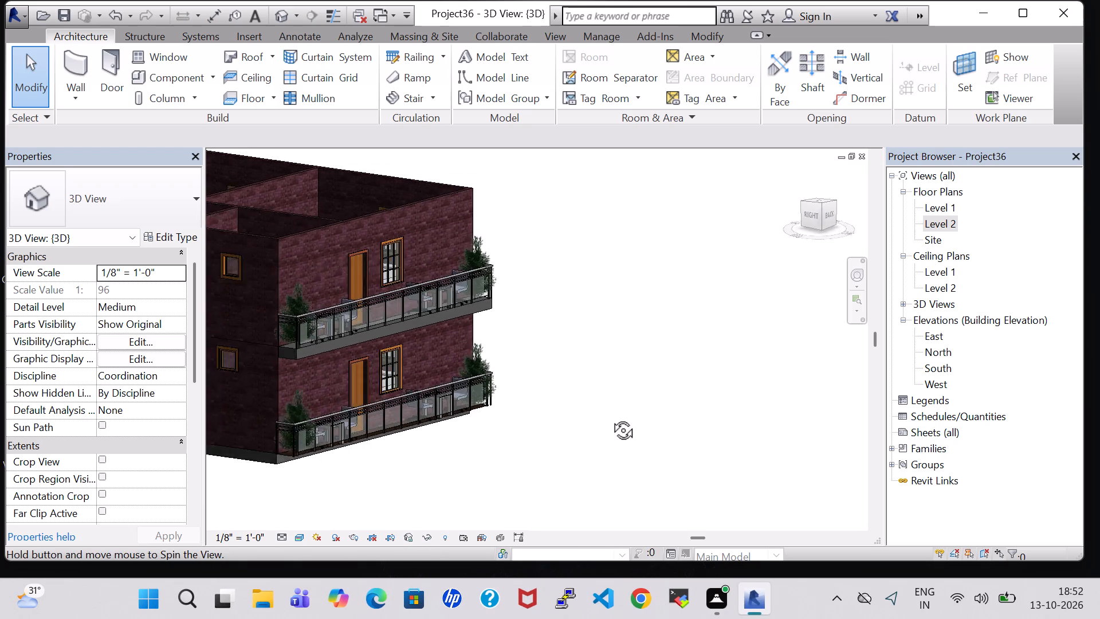
shift+middle_drag(610, 417, 727, 416)
shift+middle_drag(724, 255, 729, 353)
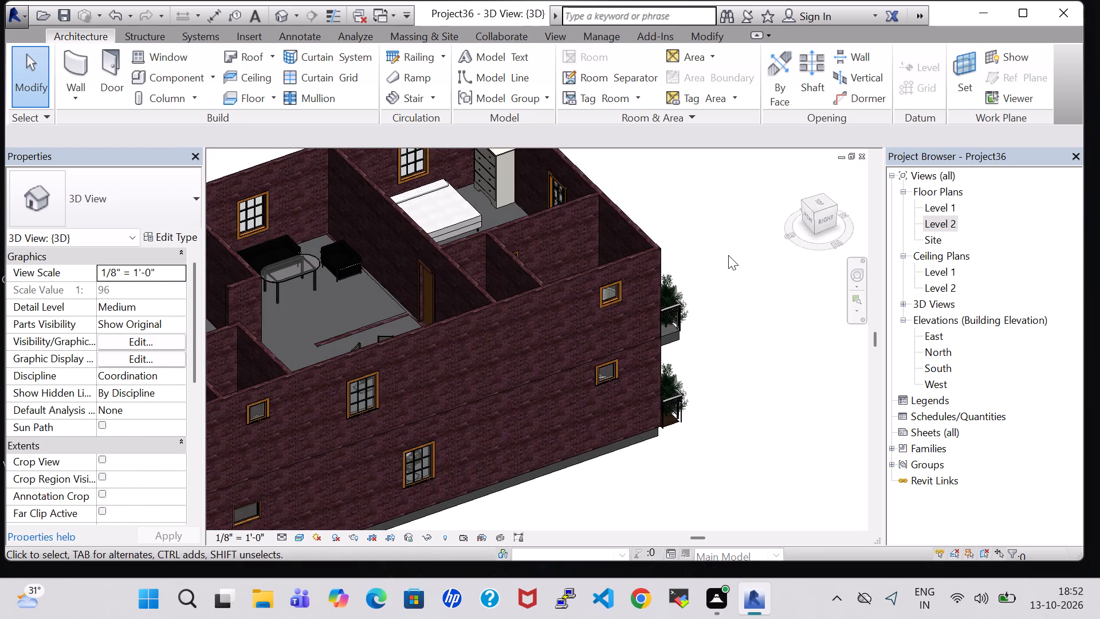
shift+middle_drag(728, 254, 742, 373)
scroll(741, 373, up, 1)
shift+middle_drag(741, 373, 700, 393)
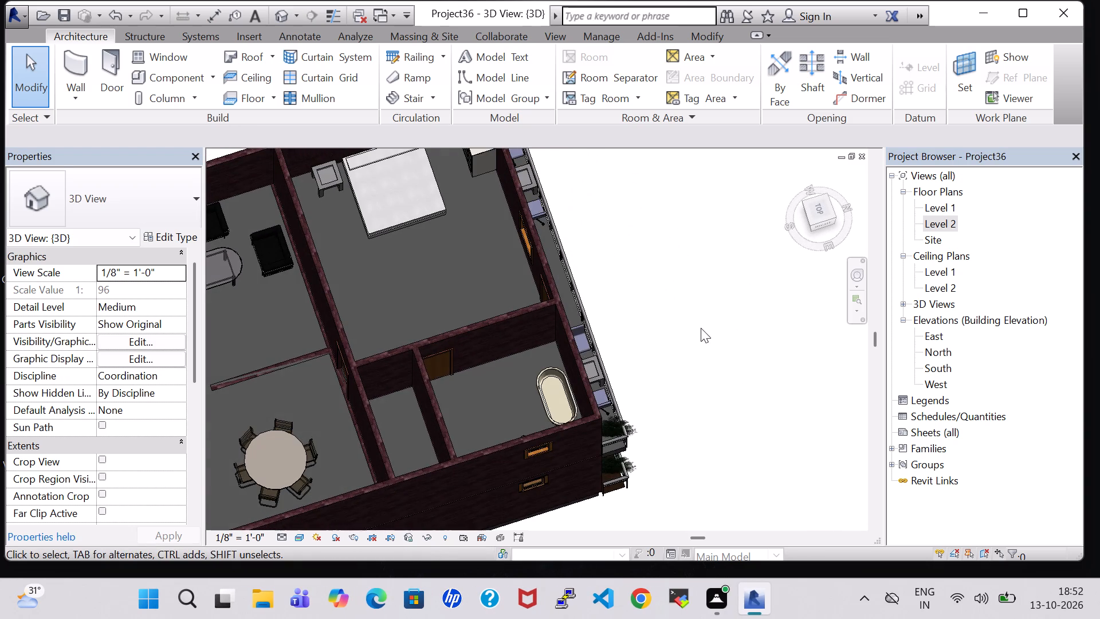
middle_drag(694, 323, 773, 370)
scroll(773, 370, up, 1)
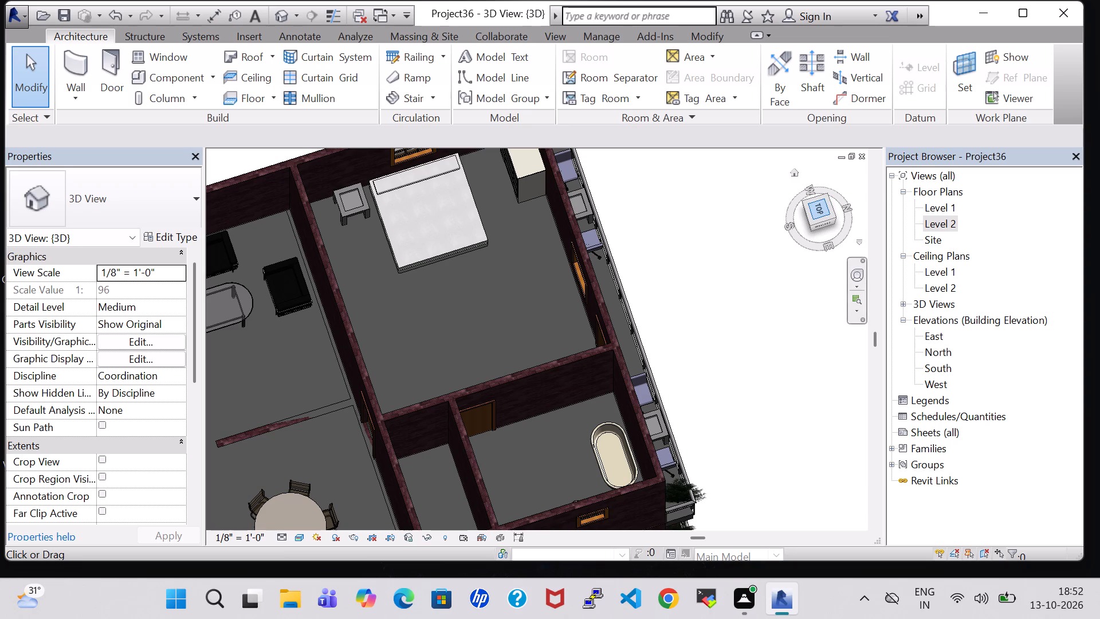
click(823, 210)
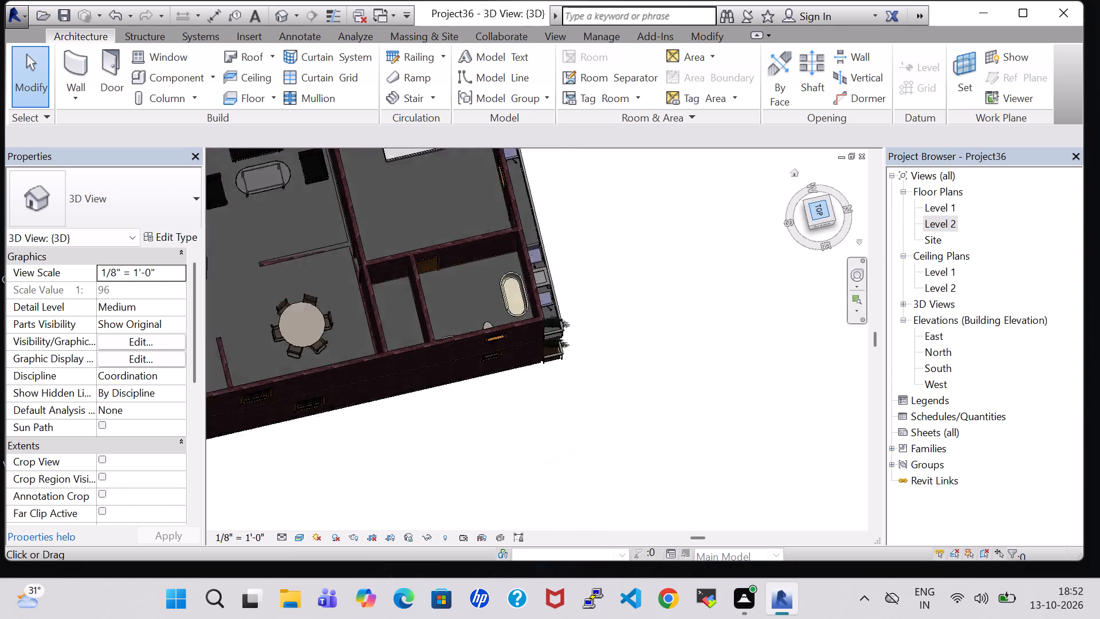
scroll(581, 234, up, 4)
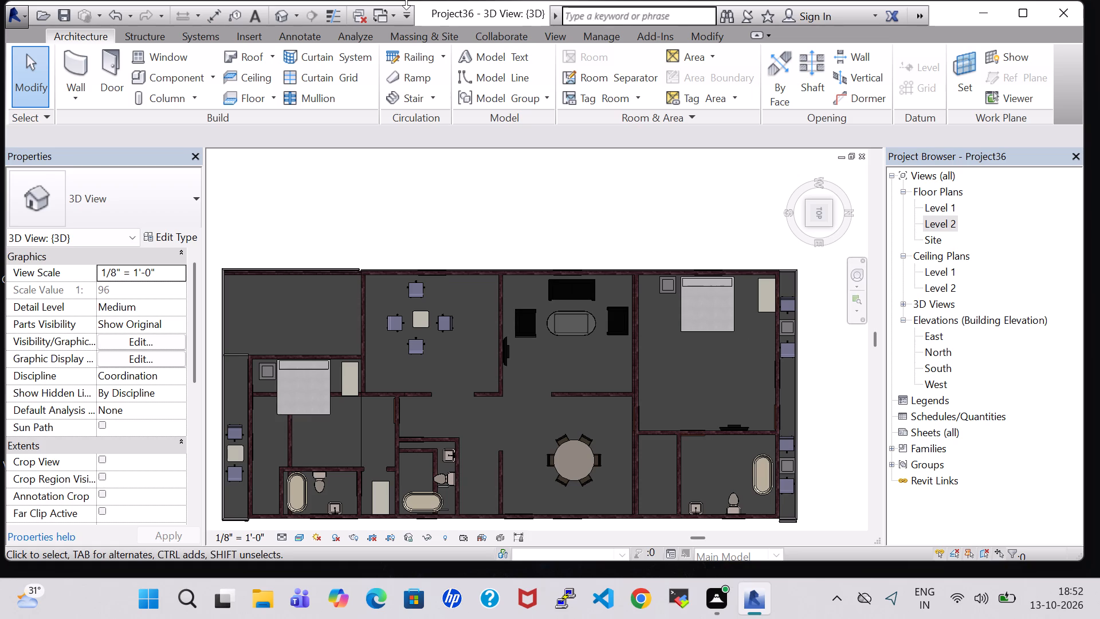
click(287, 13)
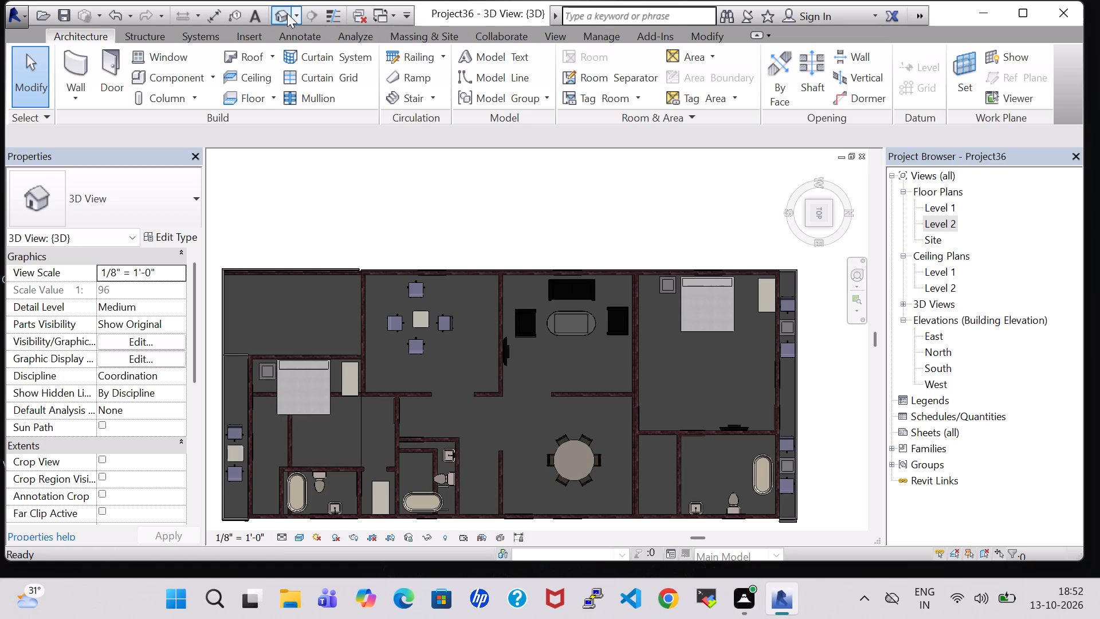
click(277, 13)
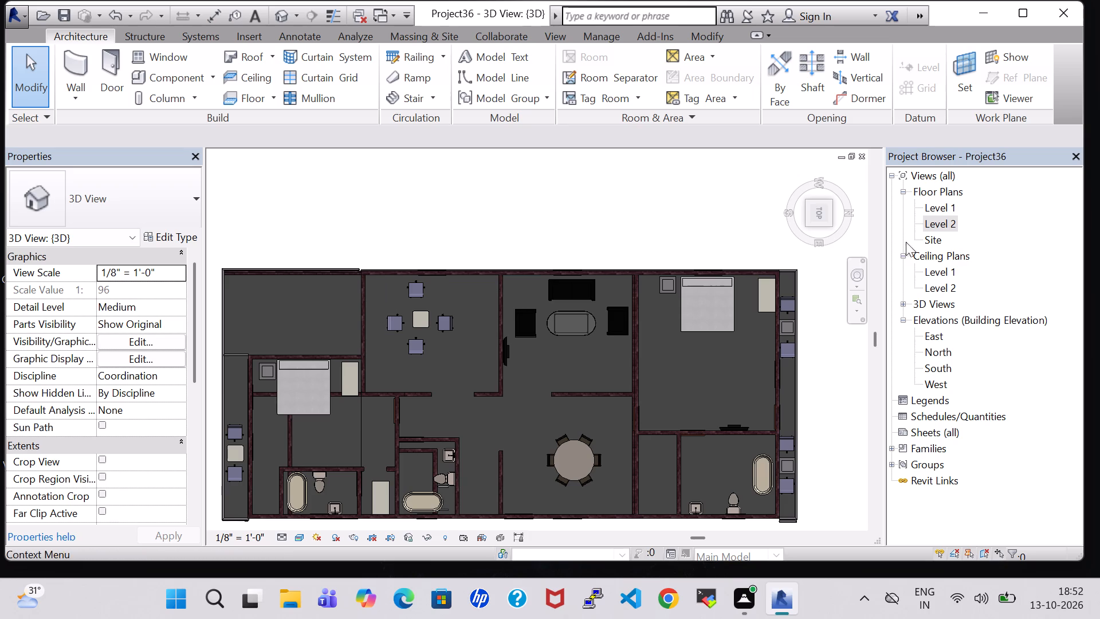
Examine the house in 3D from the right side and the front, looking over the open terrace and Level 2 interior.
click(823, 240)
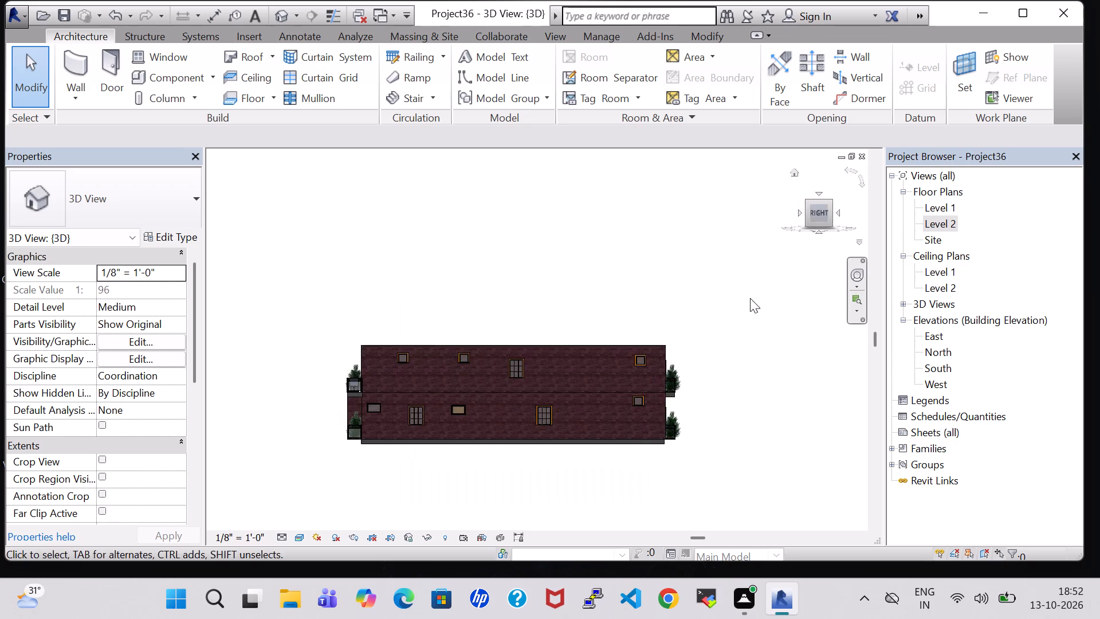
shift+middle_drag(392, 242, 464, 264)
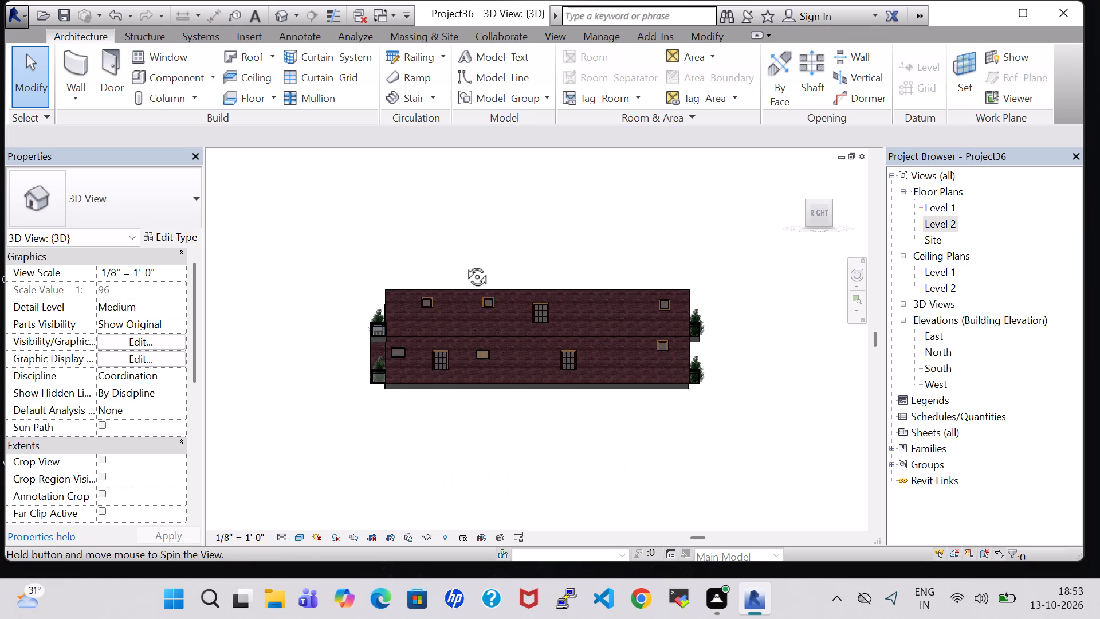
shift+middle_drag(464, 264, 607, 299)
scroll(607, 300, up, 6)
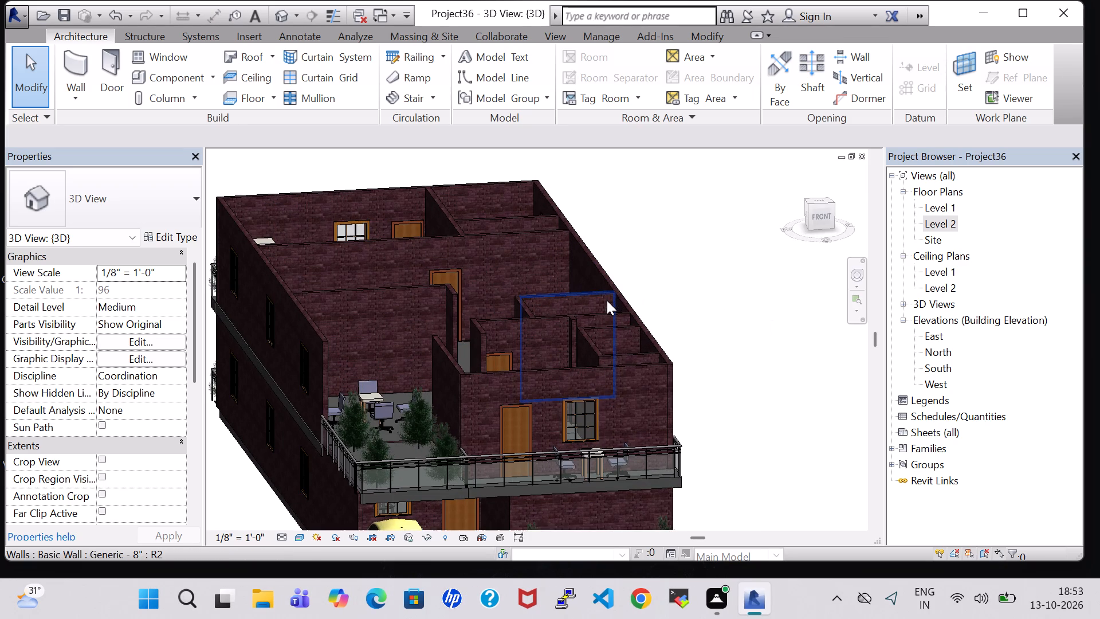
click(687, 275)
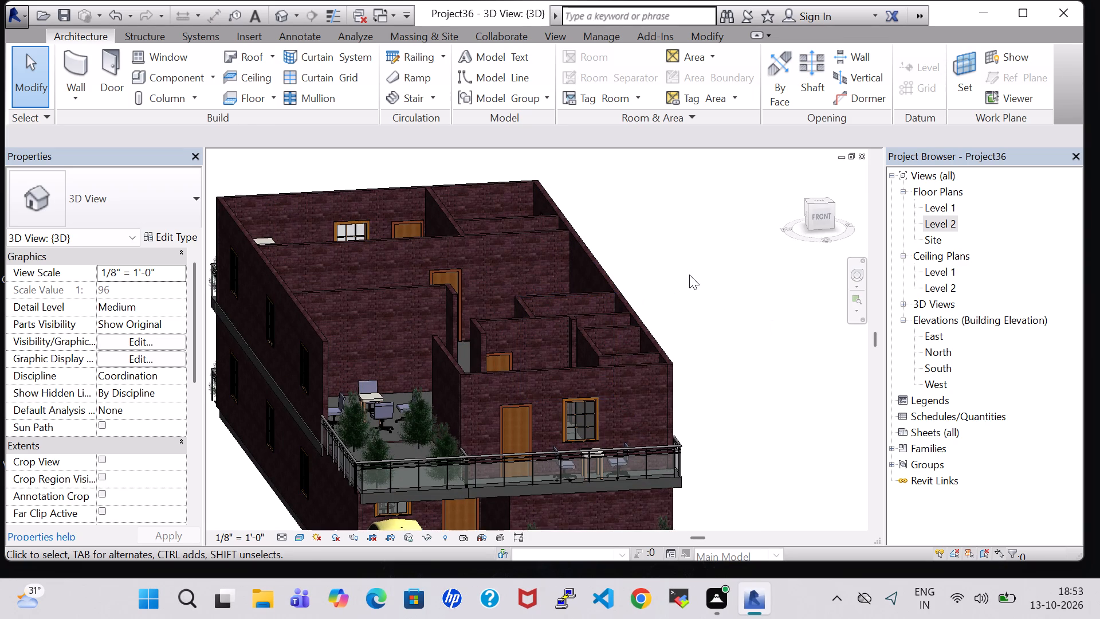
scroll(689, 275, up, 1)
shift+middle_drag(689, 275, 683, 335)
scroll(687, 354, down, 2)
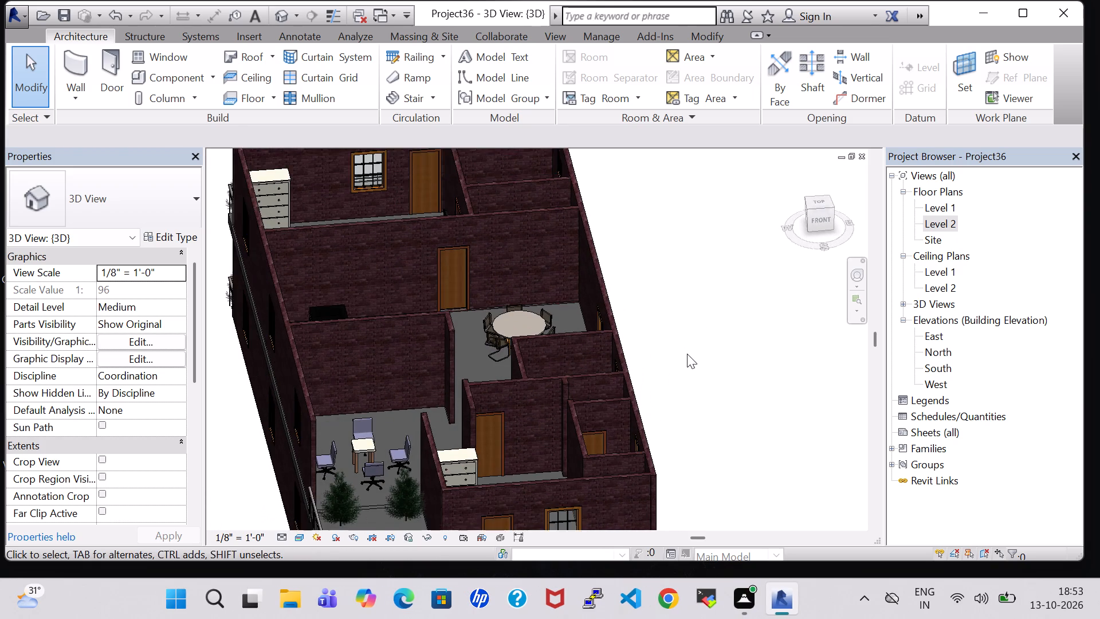
shift+middle_drag(753, 394, 717, 355)
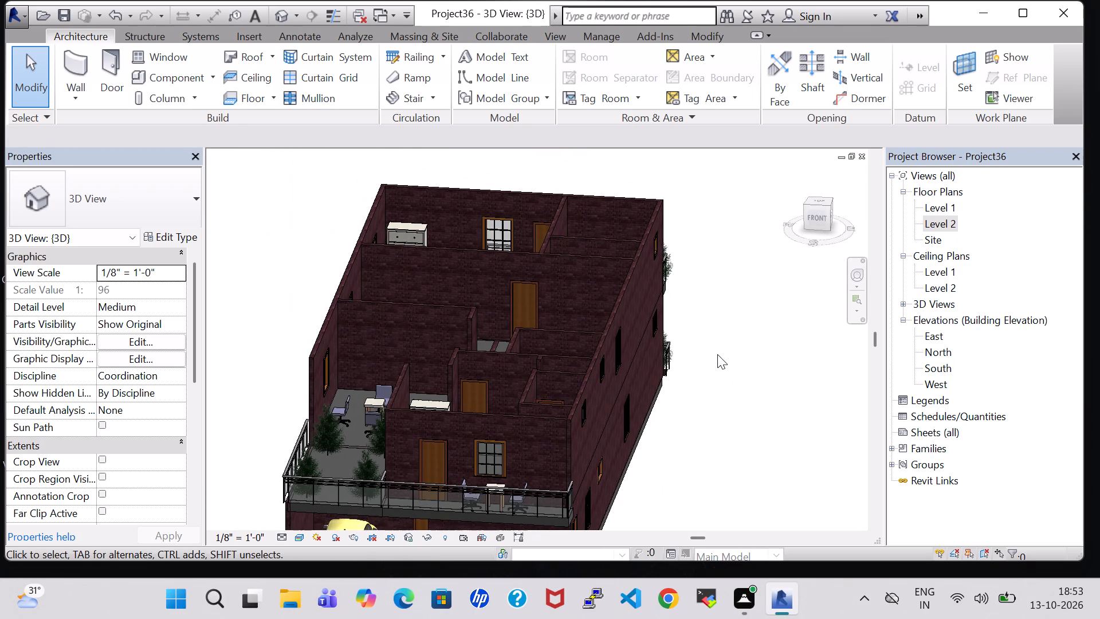
click(717, 354)
shift+middle_drag(732, 381, 736, 421)
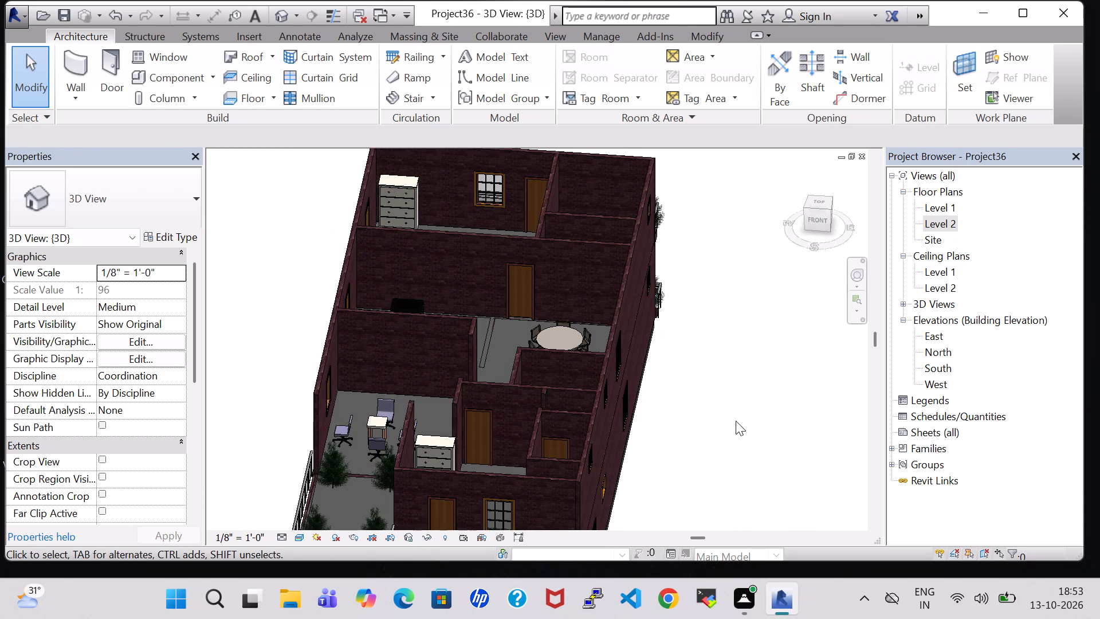
Rotate the west Chair-Task in the Level 2 terrace seating group to face the table.
click(348, 420)
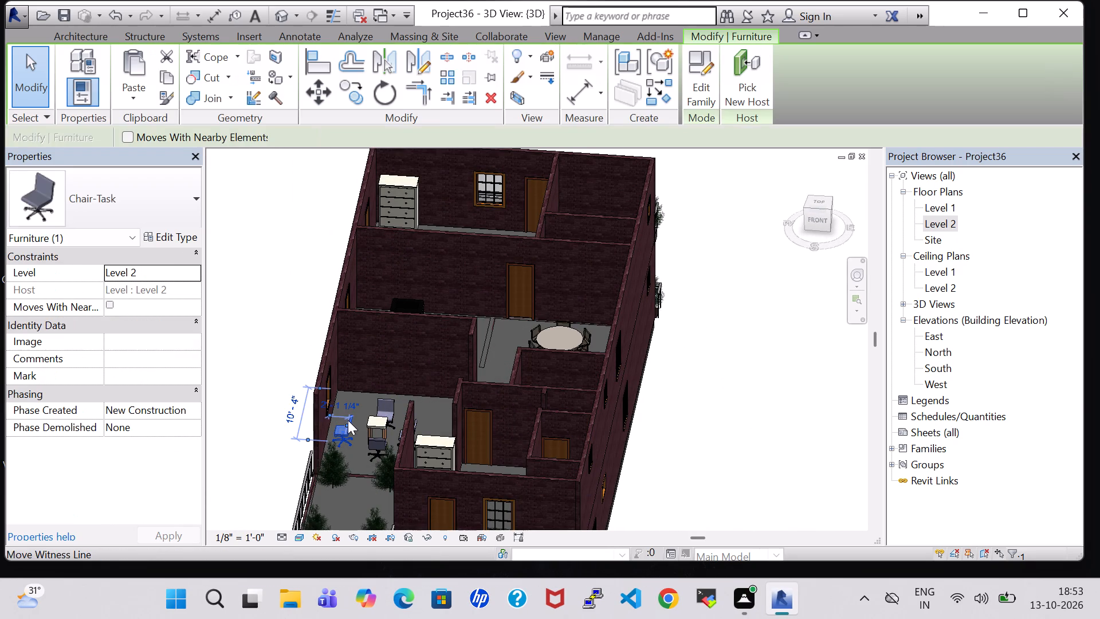
key(space)
key(space)
click(681, 433)
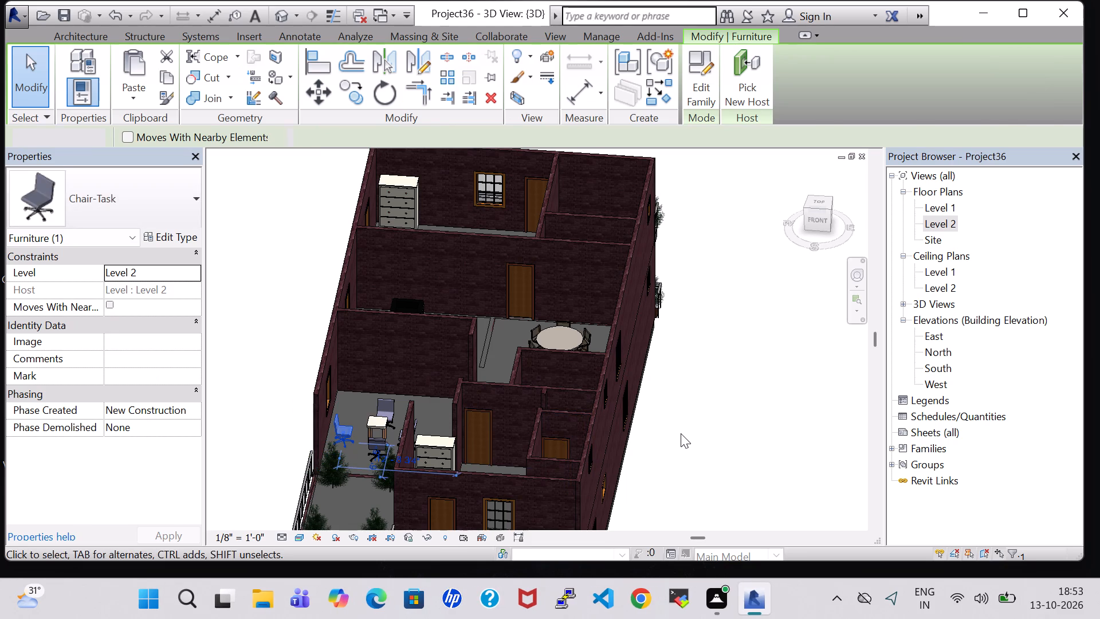
Nudge the east Chair-Task of the terrace seating group west, clear of the short wall and closer to the table.
scroll(681, 433, up, 4)
middle_drag(681, 433, 784, 455)
scroll(685, 434, up, 1)
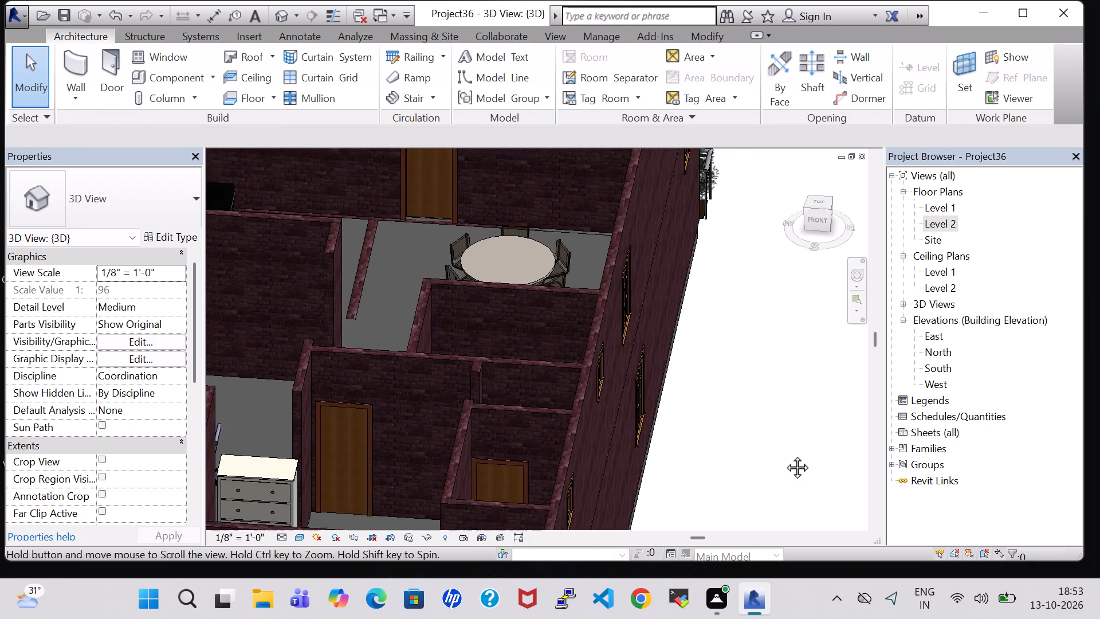
middle_drag(784, 455, 791, 455)
scroll(791, 450, down, 1)
middle_drag(791, 450, 837, 451)
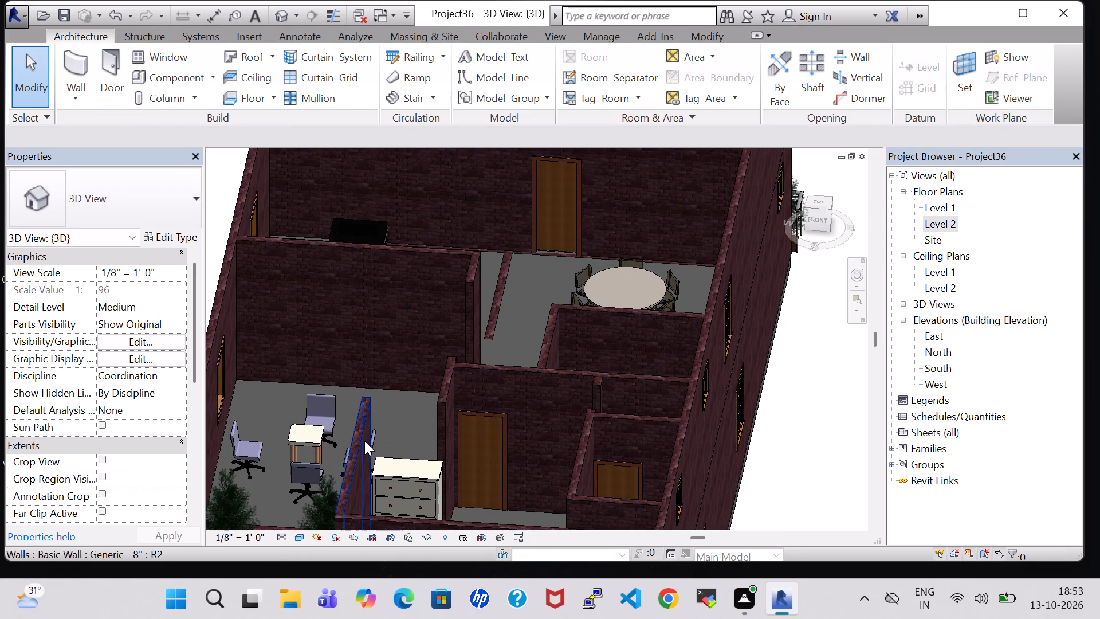
scroll(364, 441, up, 6)
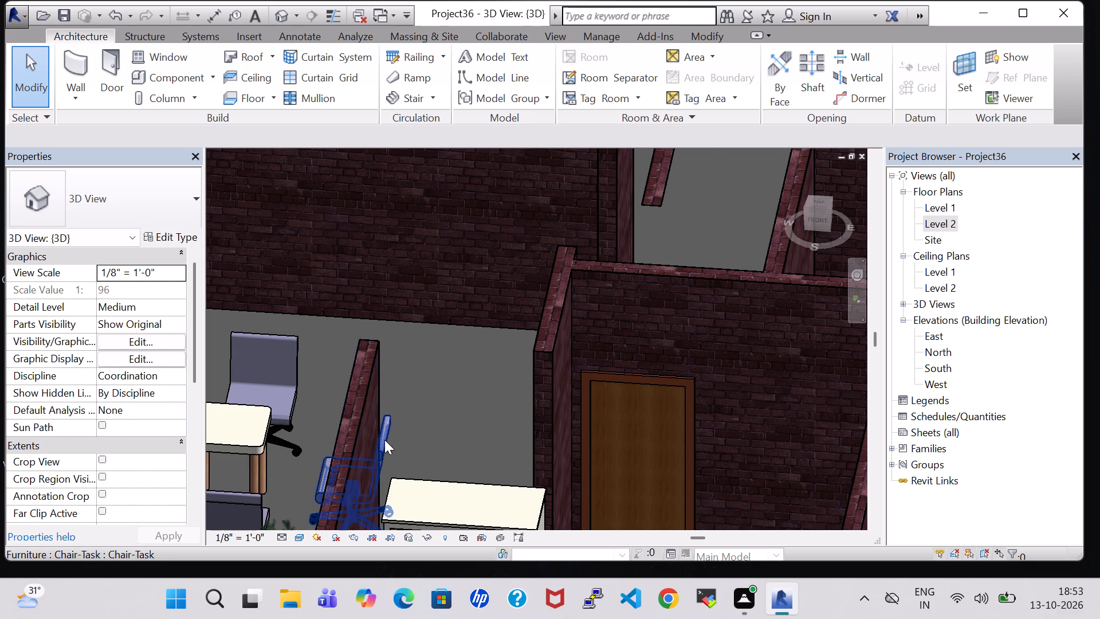
scroll(384, 440, up, 3)
scroll(430, 442, down, 3)
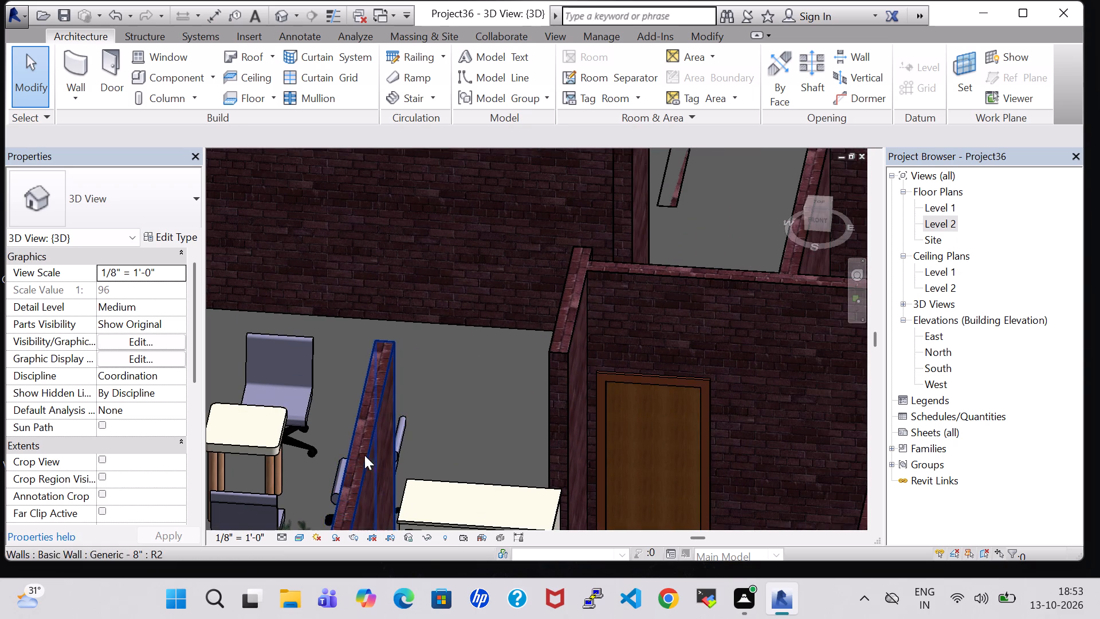
click(345, 465)
key(Left)
key(Left)
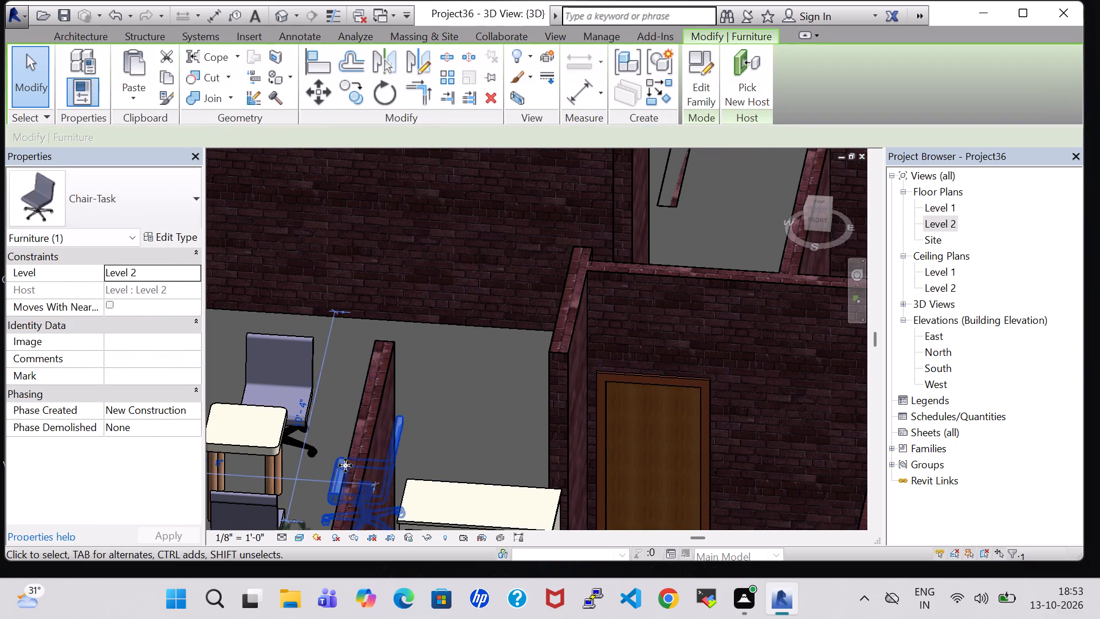
key(Left)
key(Left)
key(Left)
key(Left)
key(Left)
key(Left)
key(Left)
key(Left)
key(Left)
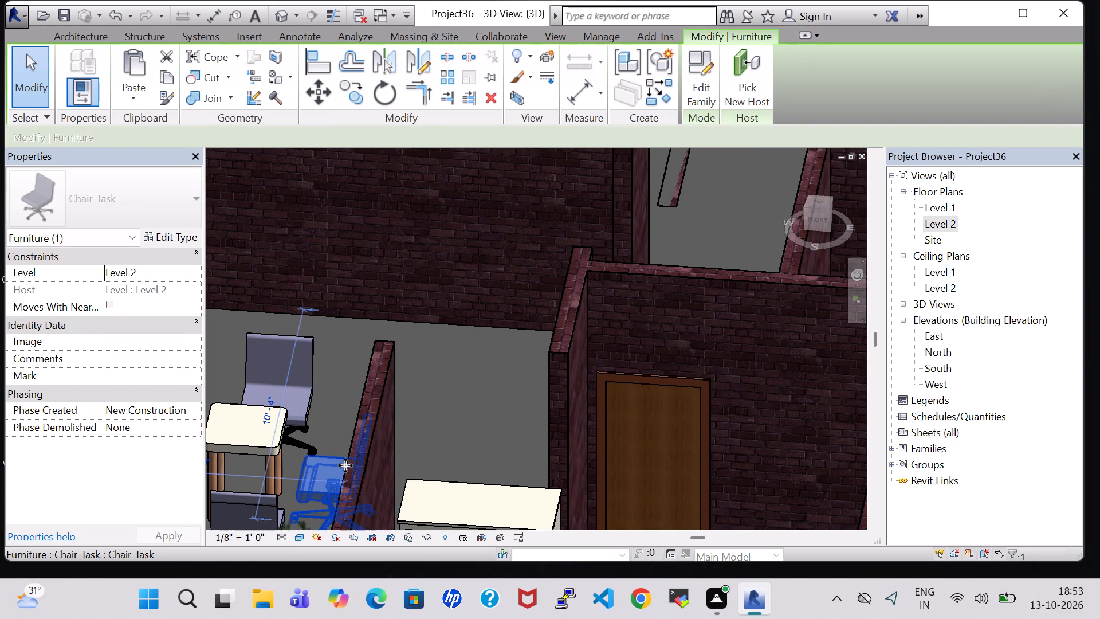
key(Left)
key(Left)
key(Left)
key(Left)
key(Left)
key(Left)
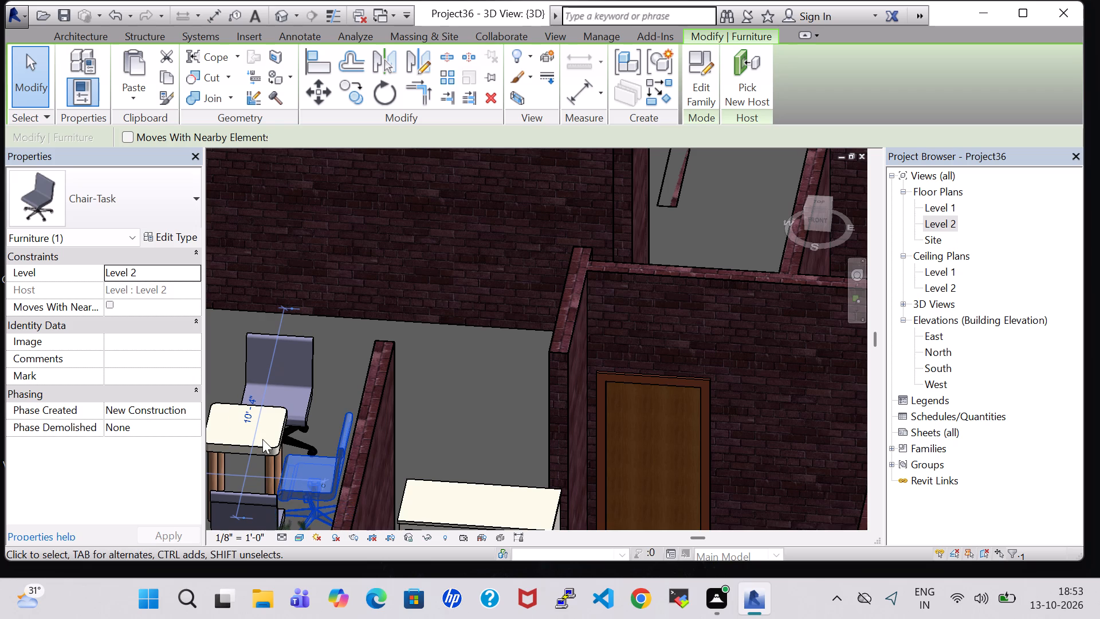
Nudge the 24" x 24" end table in the terrace seating group slightly west, away from the east chair.
click(268, 448)
key(Left)
key(Left)
key(Left)
key(Left)
key(Left)
key(Left)
key(Left)
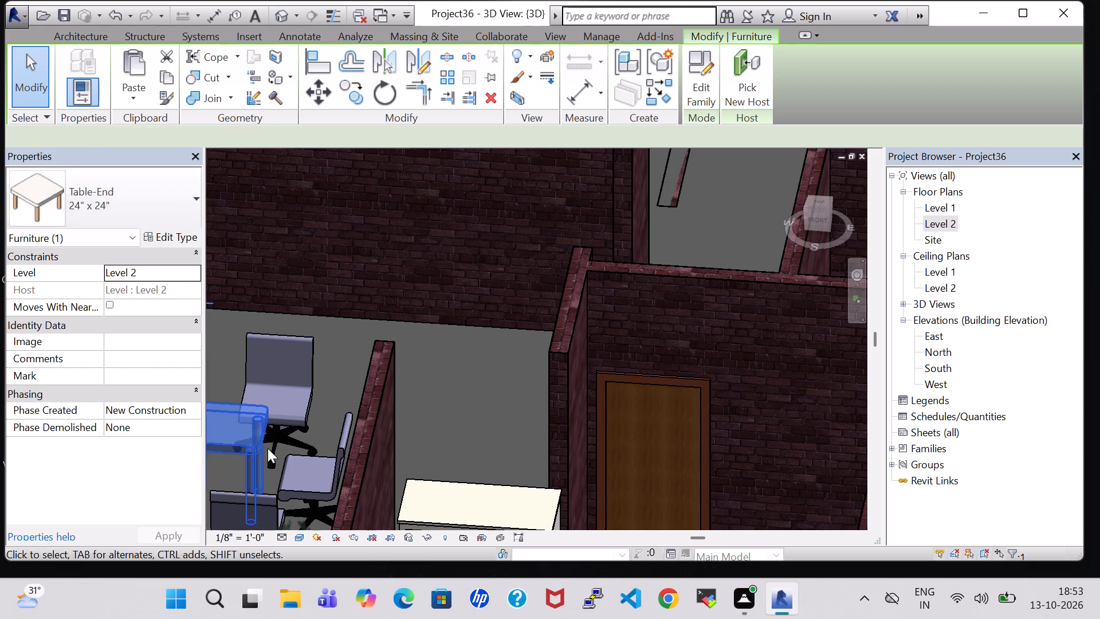
key(Left)
key(Left)
Nudge the north Chair-Task of the Level 2 terrace seating group west, in line with the end table.
scroll(281, 413, down, 3)
middle_drag(281, 413, 323, 387)
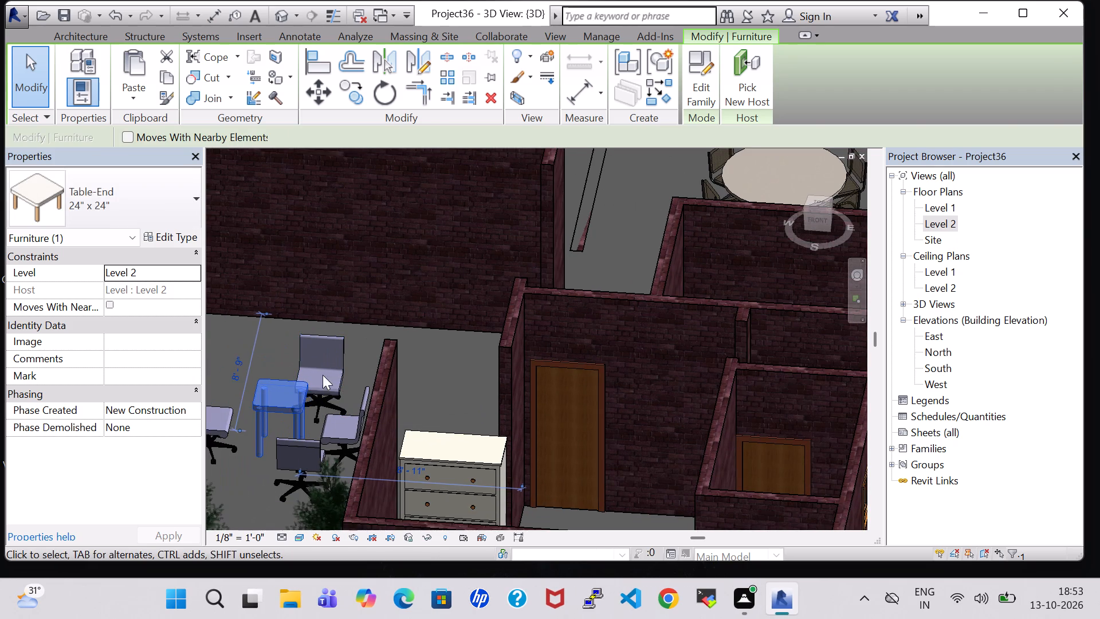
click(323, 359)
click(323, 339)
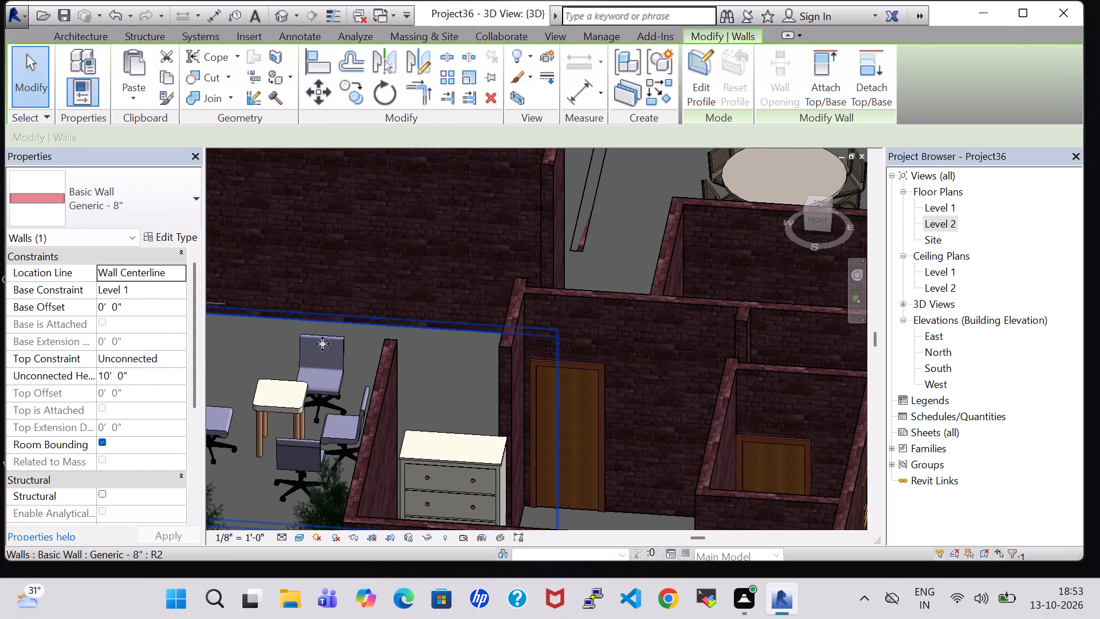
click(417, 364)
click(341, 362)
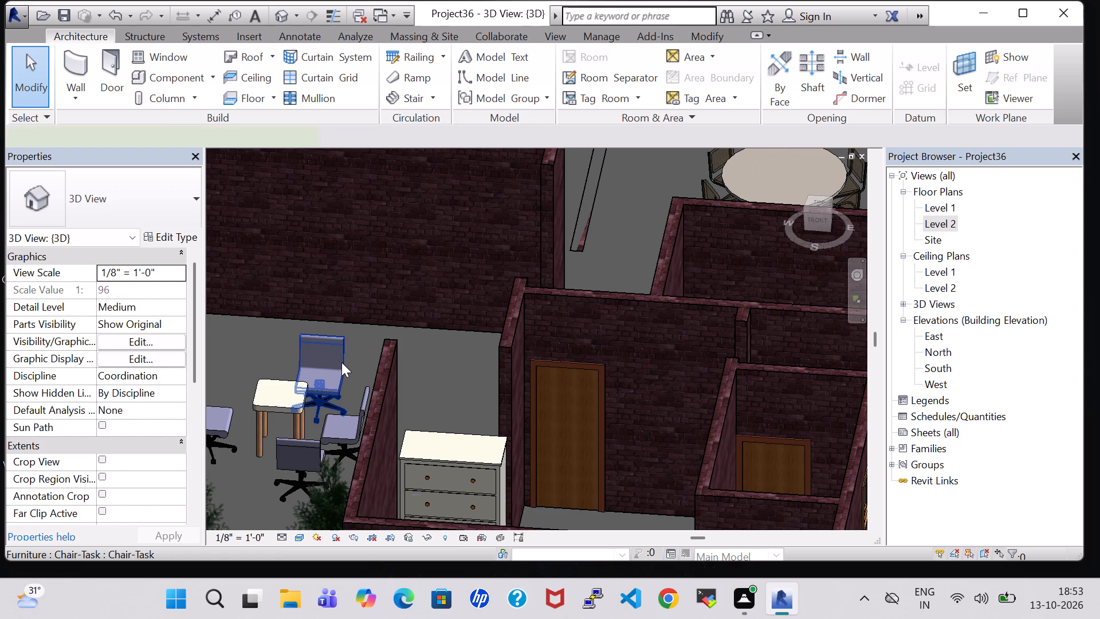
key(Left)
key(Left)
key(Left)
key(Left)
key(Left)
key(Left)
key(Left)
key(Left)
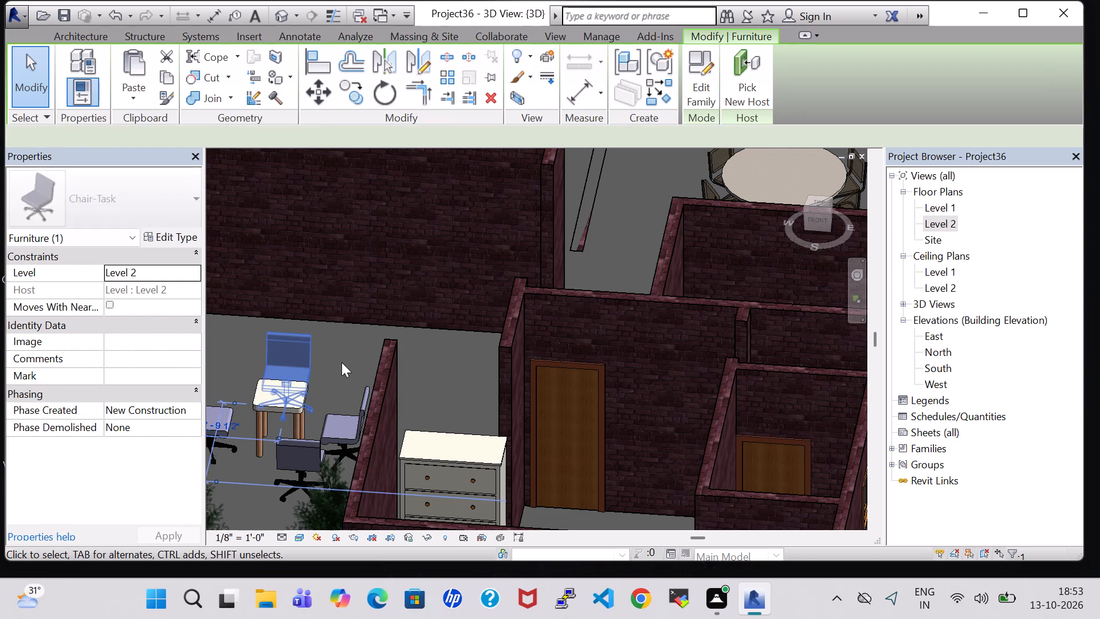
key(Left)
key(Left)
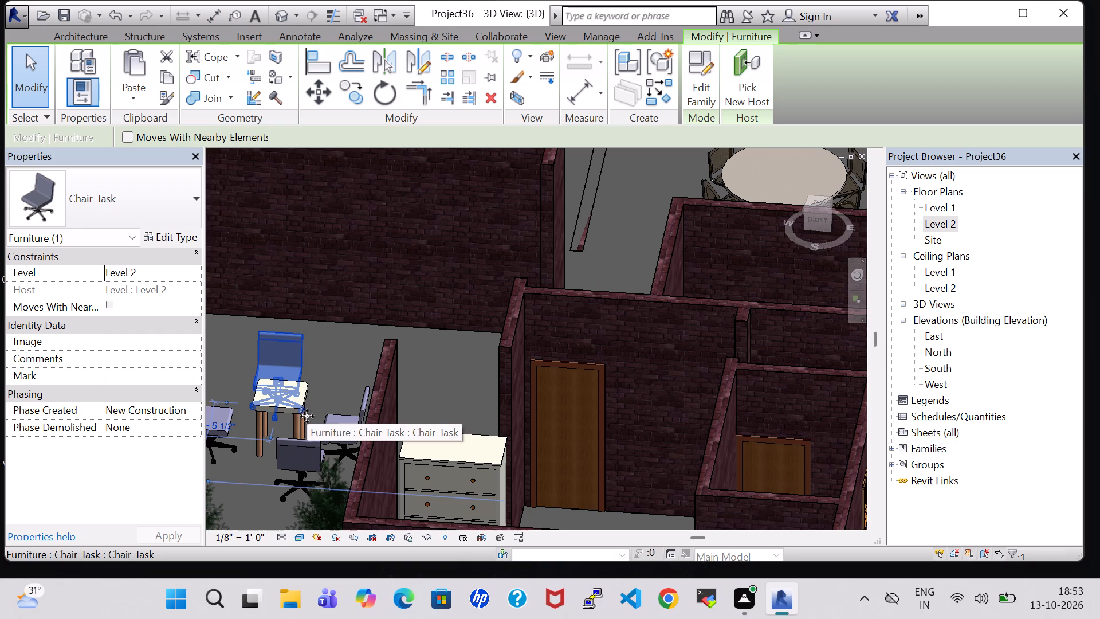
Nudge the south Chair-Task of the terrace seating group west so it sits in front of the end table.
scroll(307, 416, down, 1)
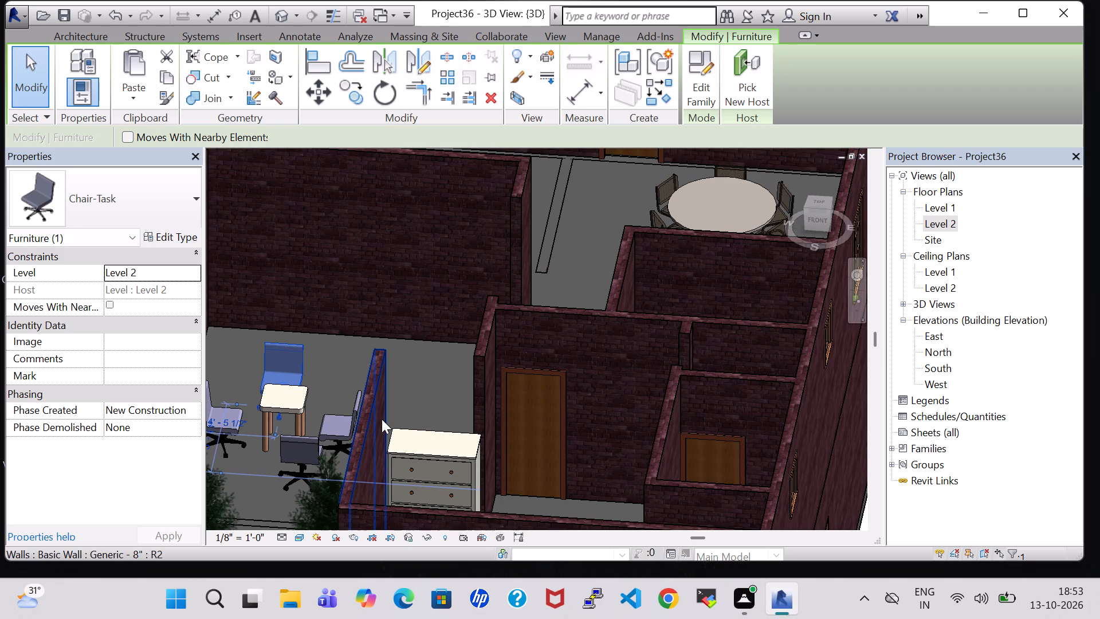
middle_drag(411, 410, 473, 380)
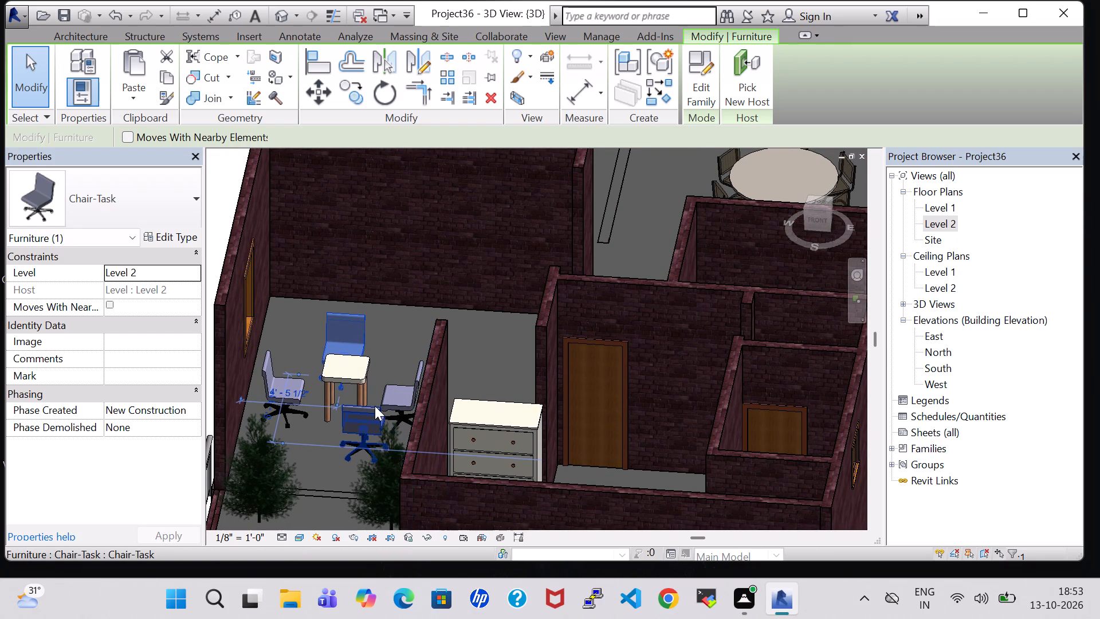
click(367, 410)
click(328, 439)
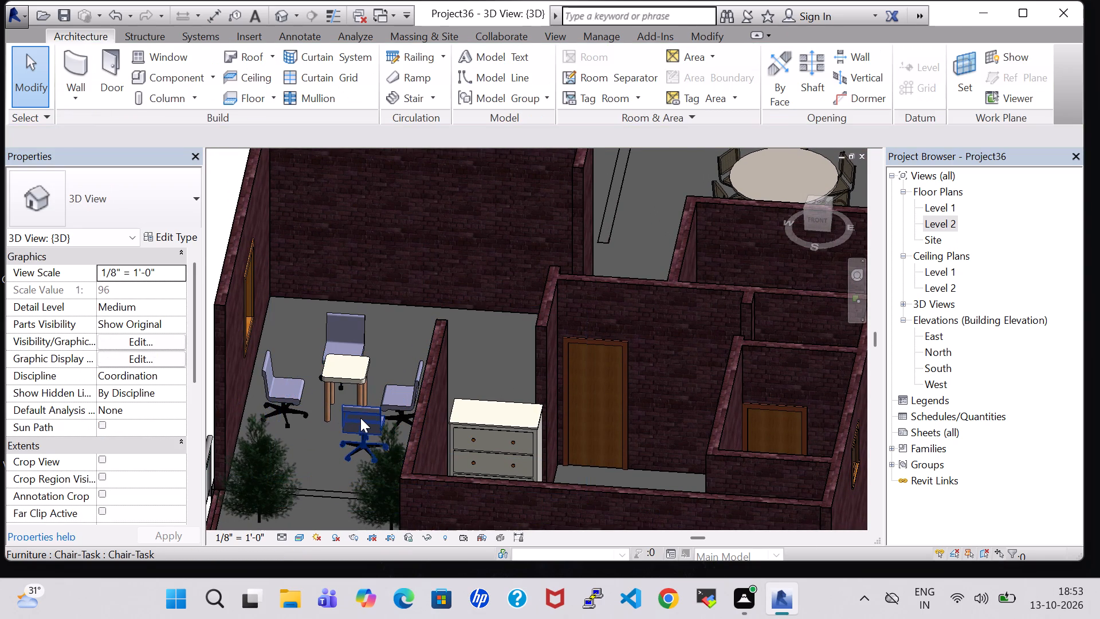
click(360, 418)
key(Left)
key(Left)
key(Left)
key(Left)
key(Left)
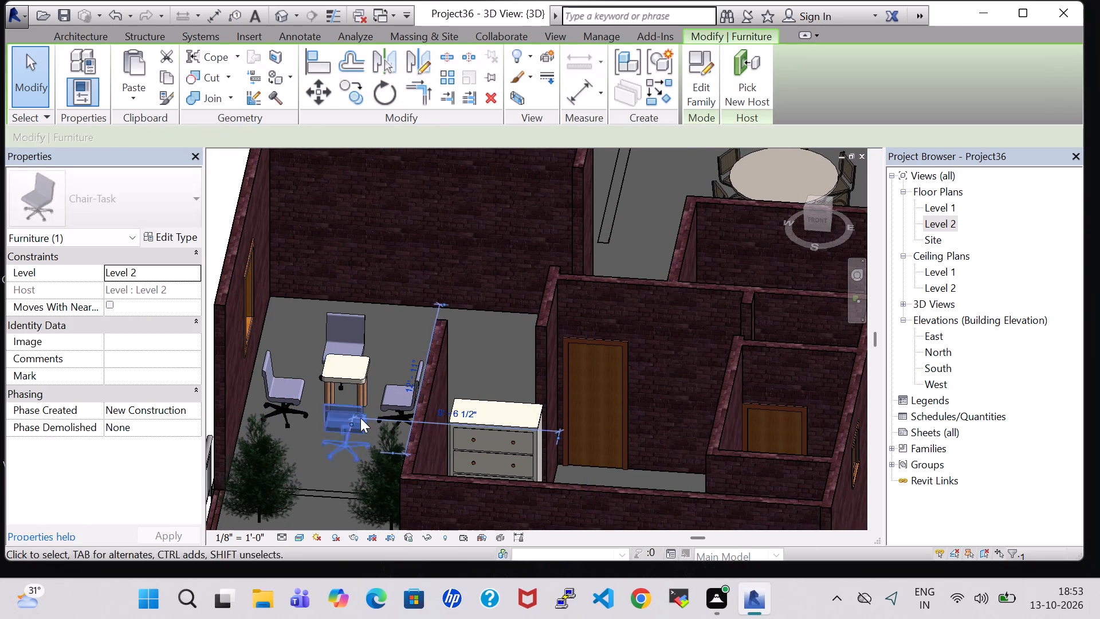
key(Left)
key(Left)
click(490, 373)
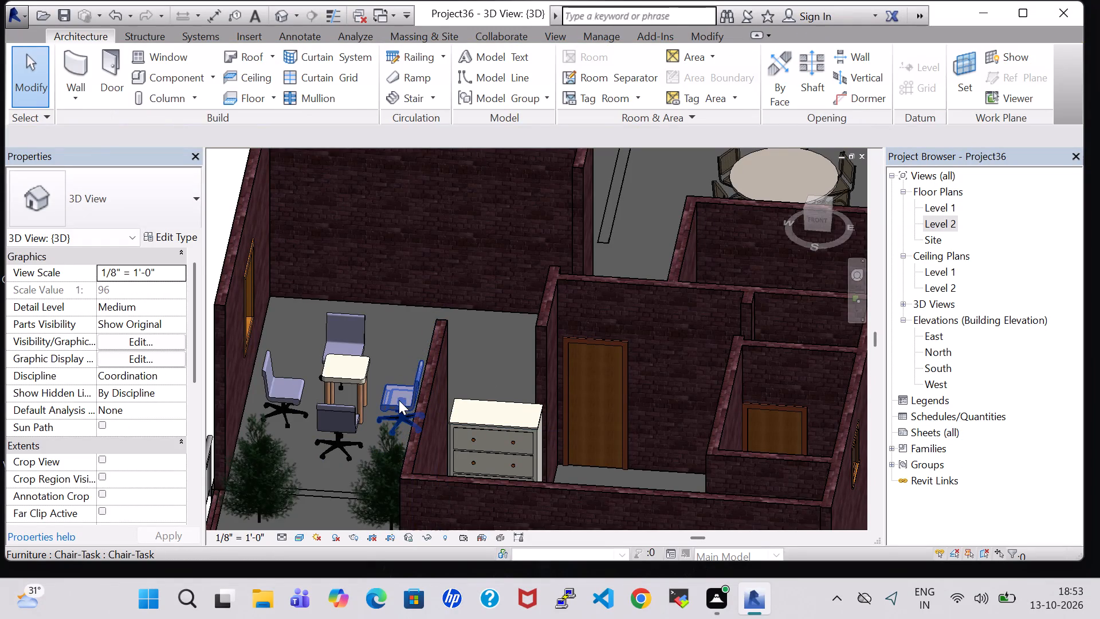
Nudge the east Chair-Task of the terrace seating group slightly west, closer to the end table.
click(399, 400)
key(Left)
key(Left)
key(Left)
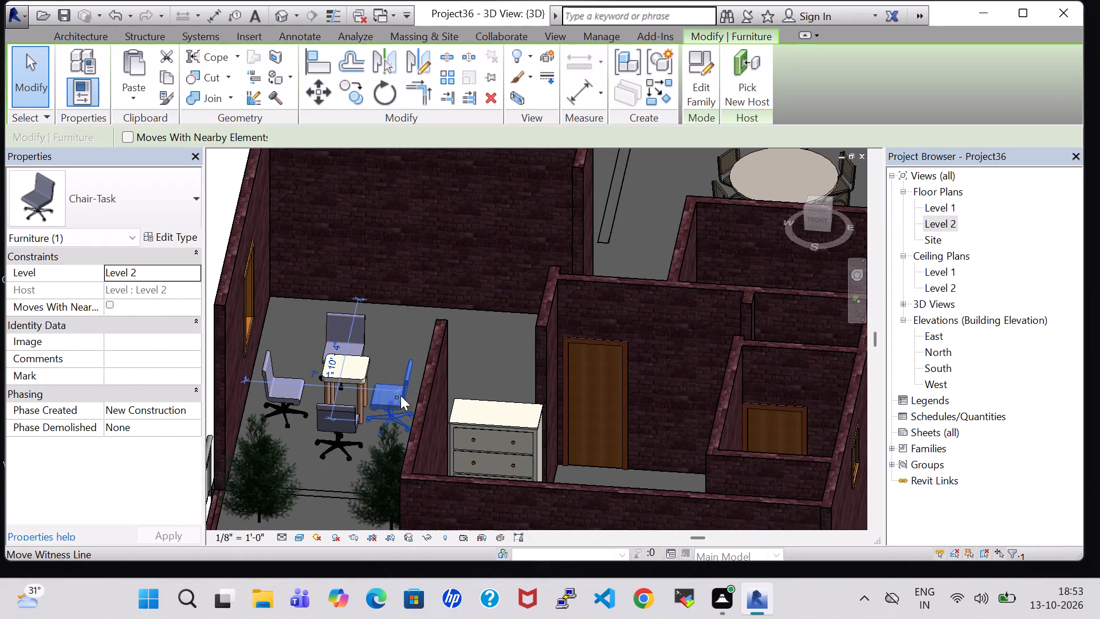
click(410, 346)
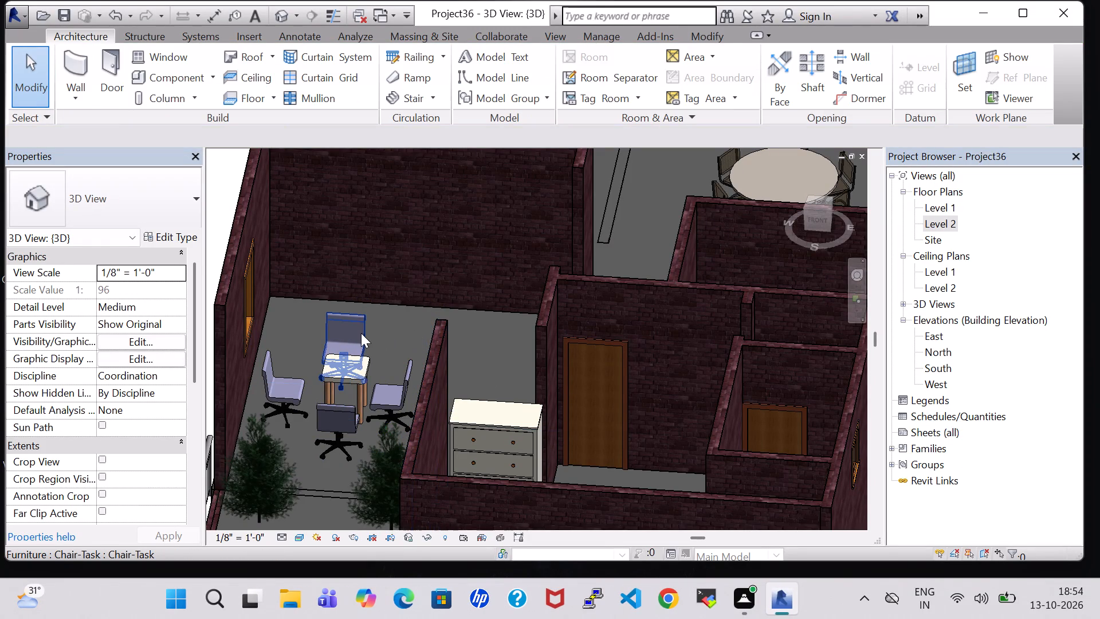
Nudge the north Chair-Task of the terrace seating group slightly back east.
click(361, 333)
key(Right)
key(Right)
key(Right)
key(Right)
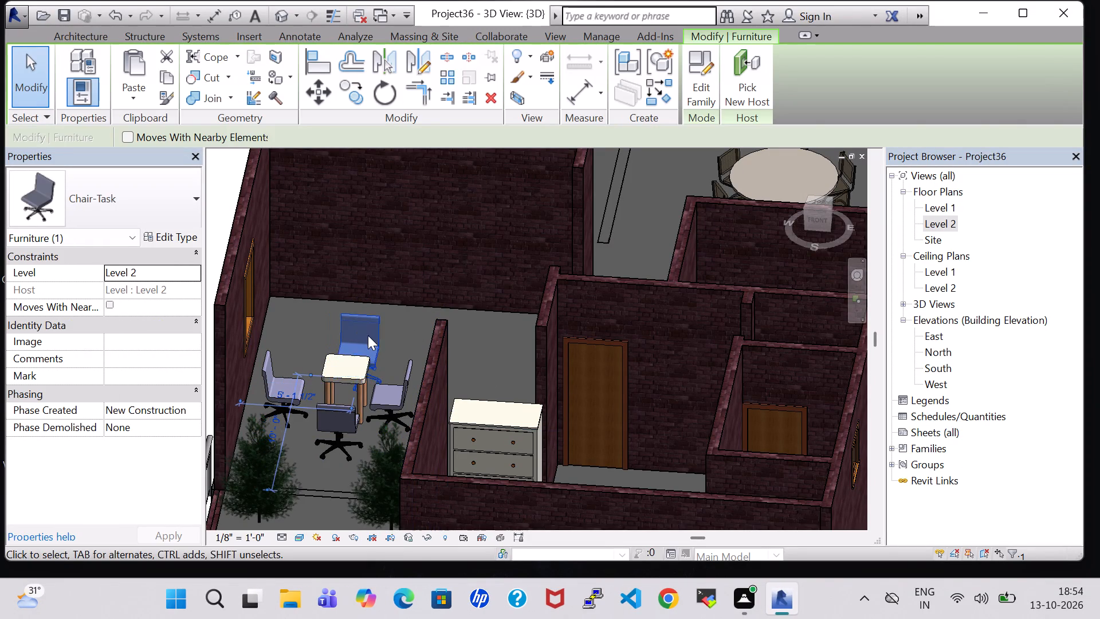
click(390, 339)
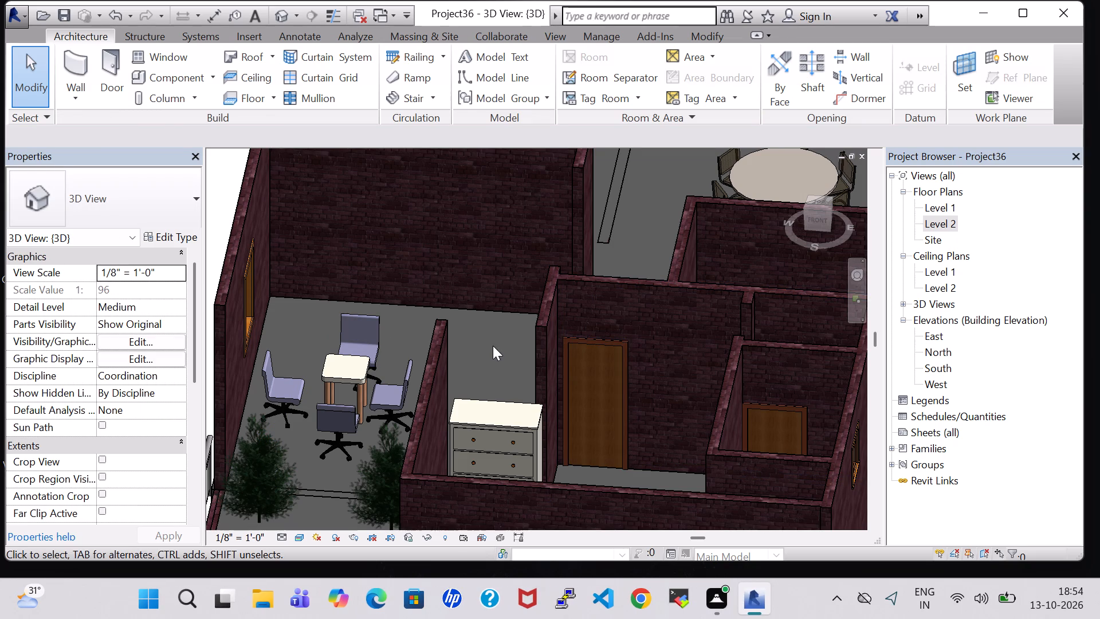
Nudge the 24" x 24" end table slightly west, centring it between the east and west terrace chairs.
shift+middle_drag(493, 348, 510, 409)
middle_drag(497, 421, 505, 465)
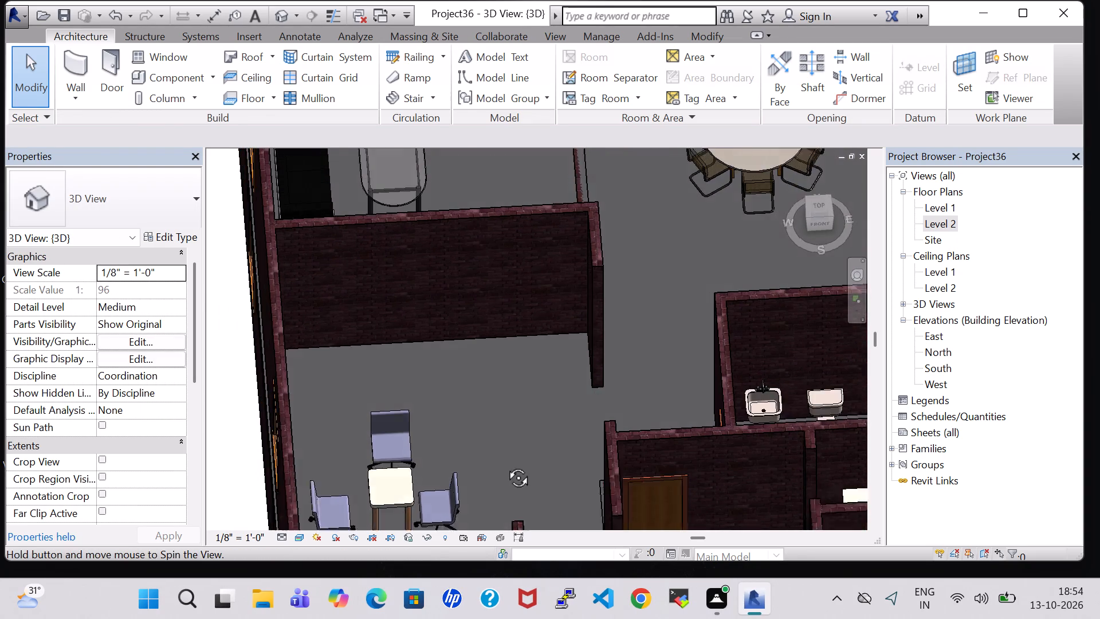
middle_drag(505, 465, 507, 477)
middle_drag(507, 477, 473, 345)
shift+middle_drag(463, 331, 477, 392)
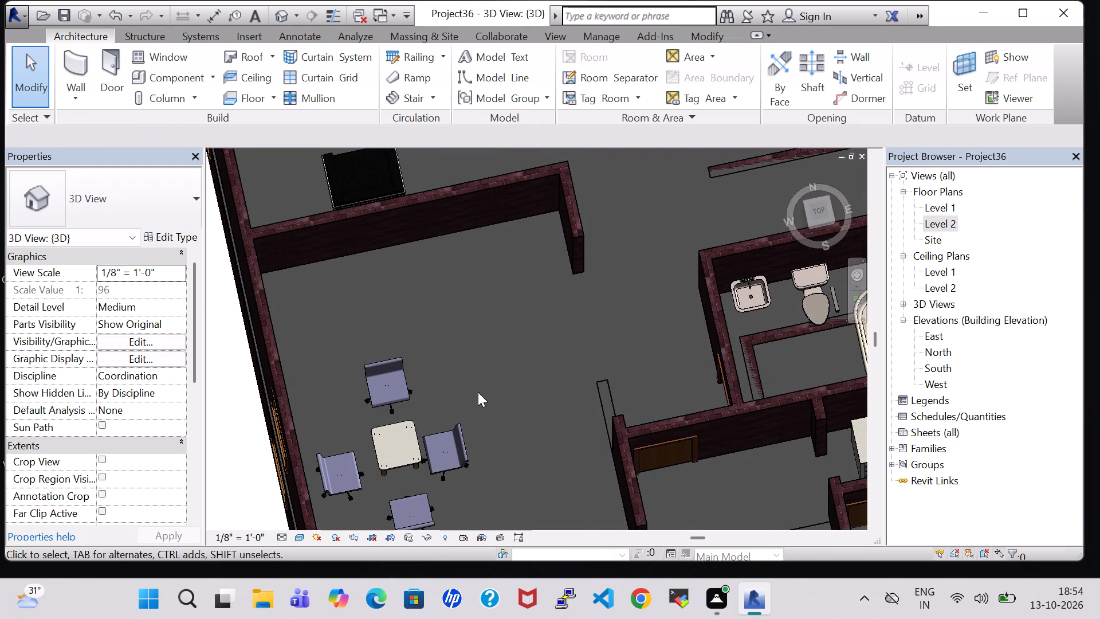
middle_drag(496, 398, 465, 410)
click(375, 442)
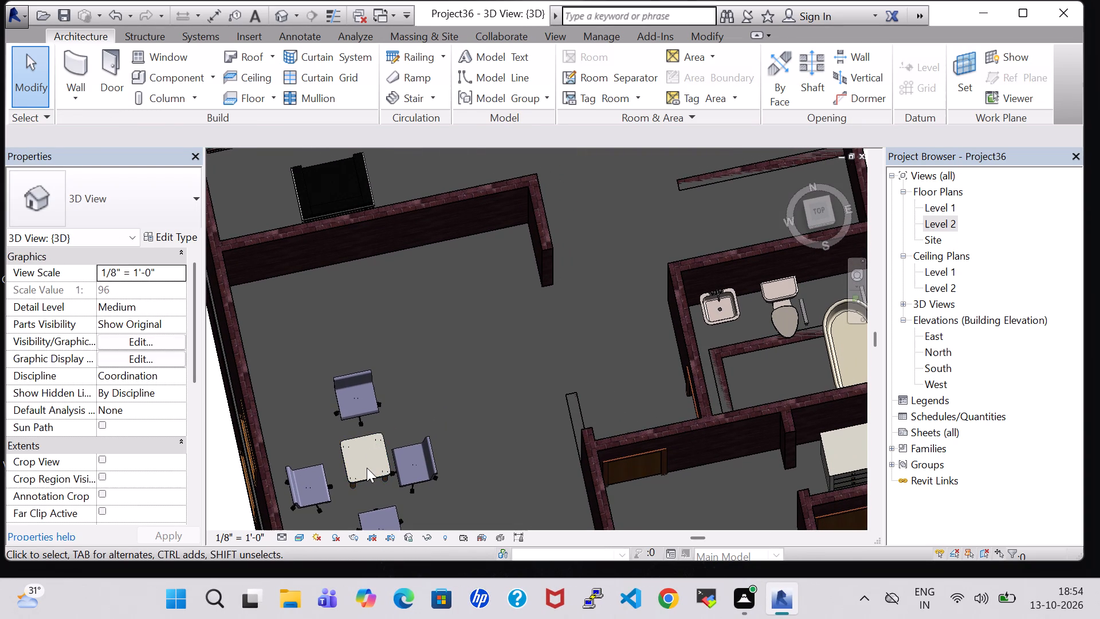
click(367, 470)
click(368, 475)
key(Left)
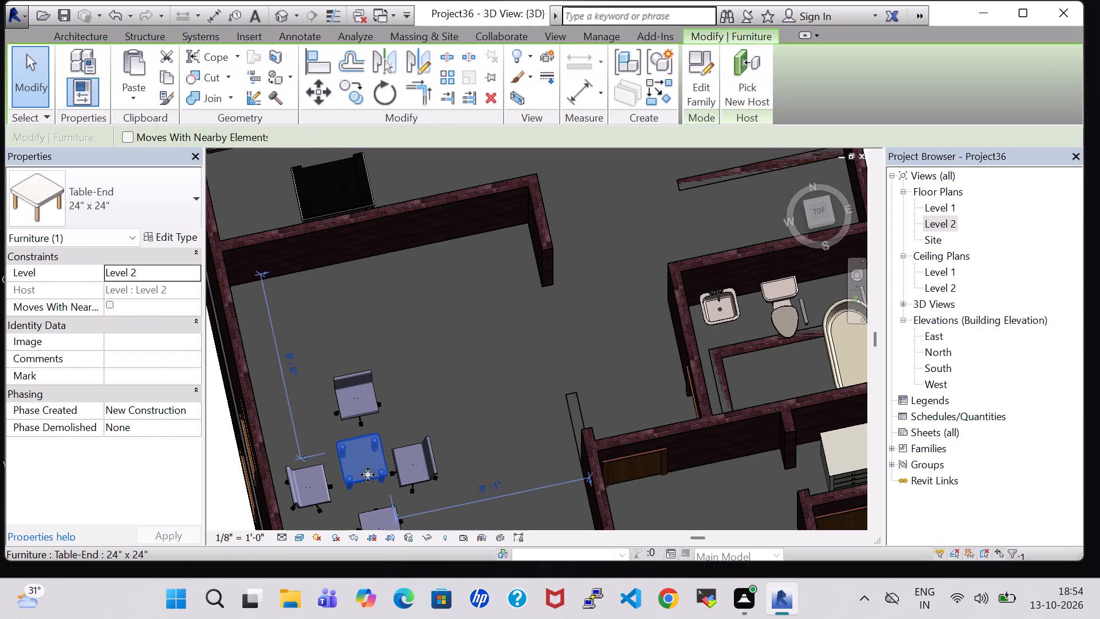
key(Left)
click(476, 408)
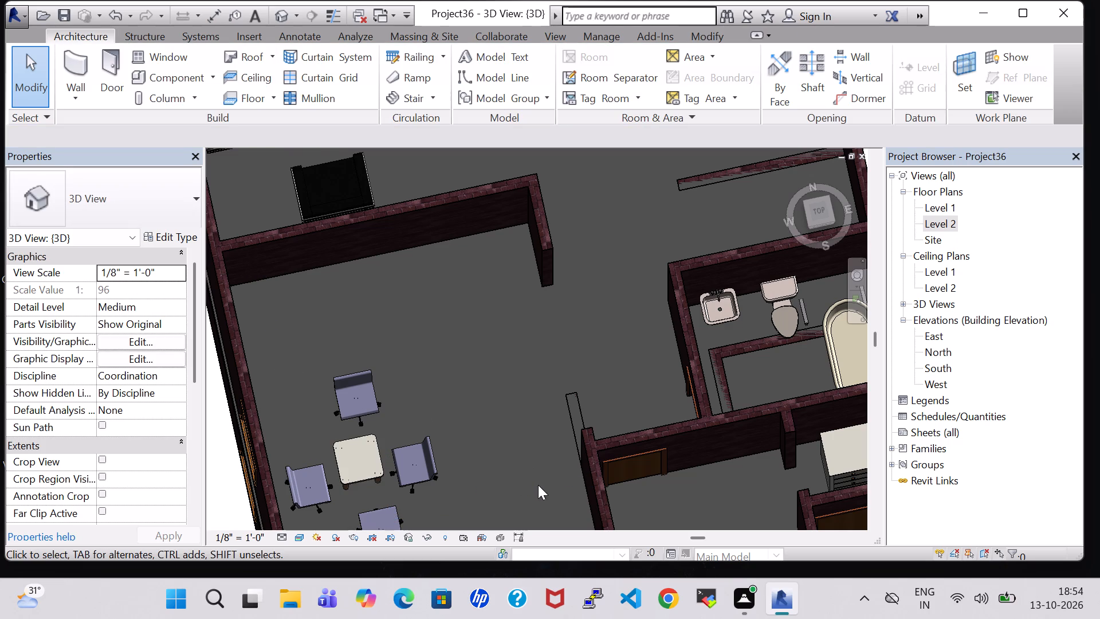
Nudge the north Chair-Task of the terrace seating group slightly west to line up with the moved end table.
scroll(538, 487, down, 2)
shift+middle_drag(538, 487, 533, 469)
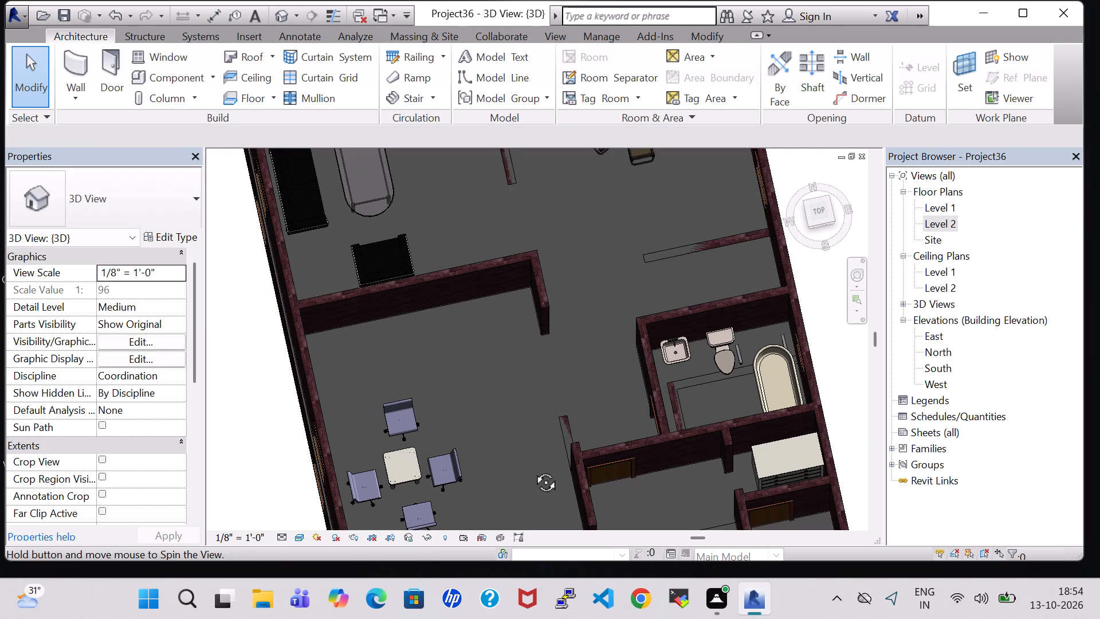
shift+middle_drag(533, 469, 519, 399)
click(384, 365)
click(441, 367)
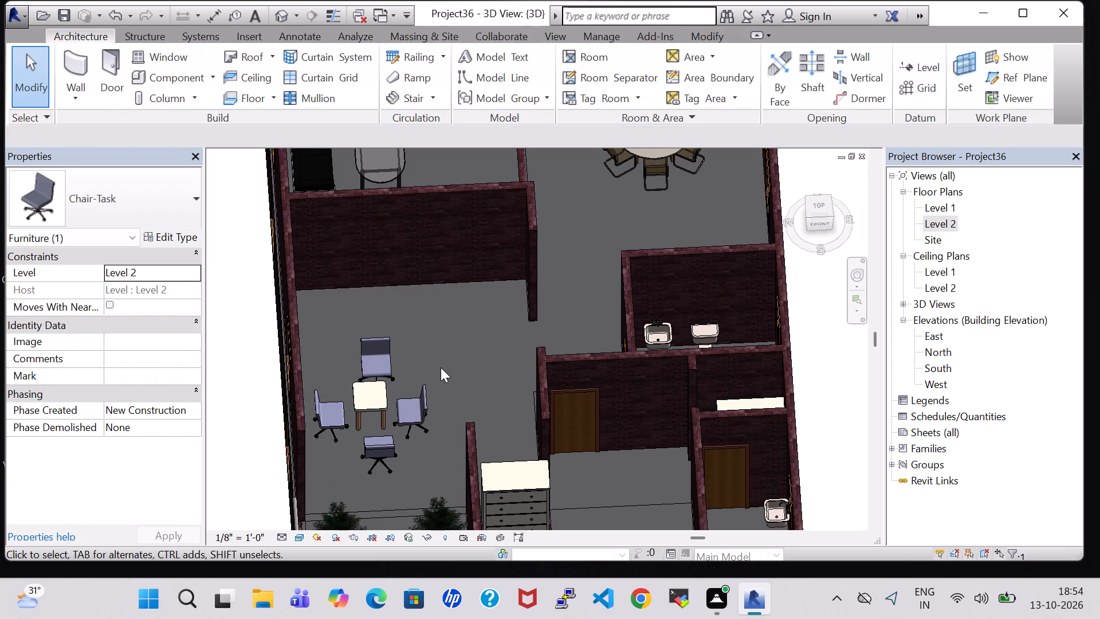
key(Left)
click(378, 349)
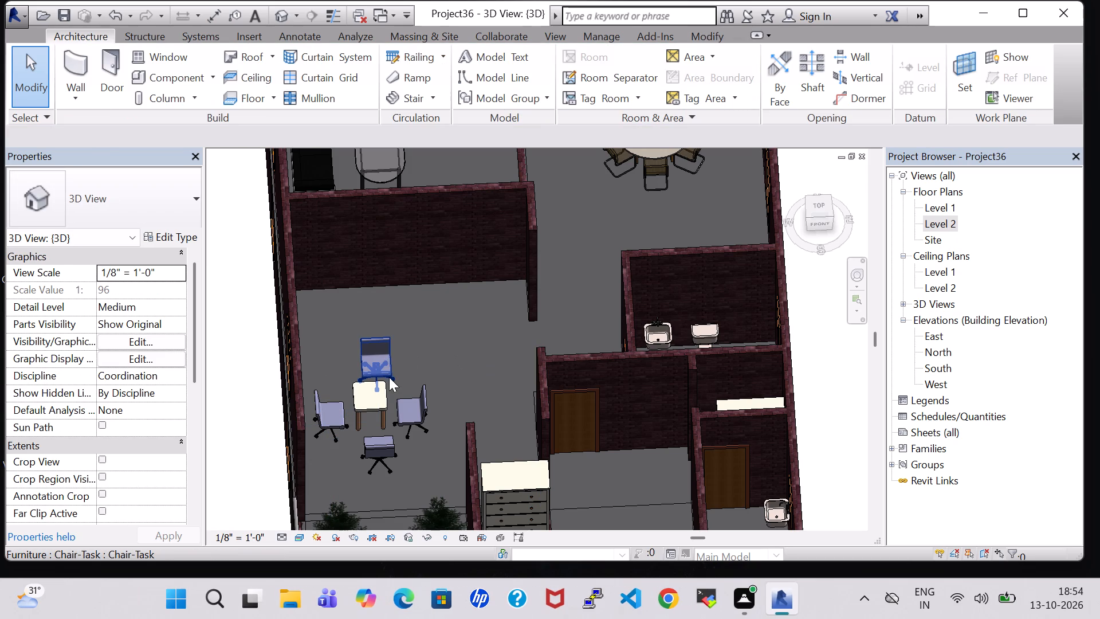
click(389, 369)
key(Left)
key(Left)
key(Left)
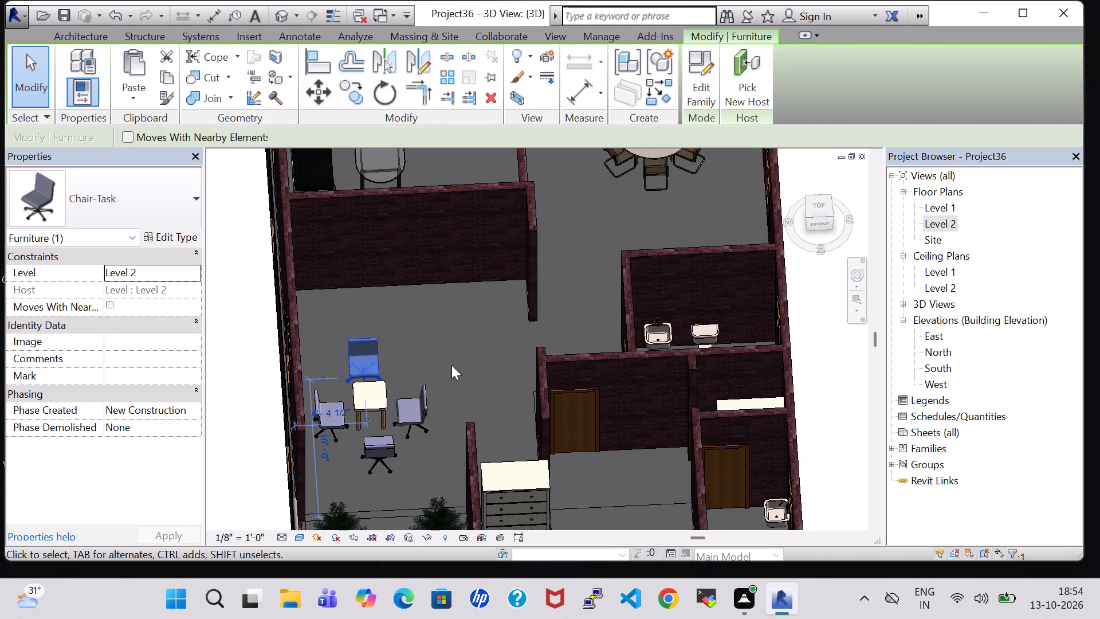
click(451, 365)
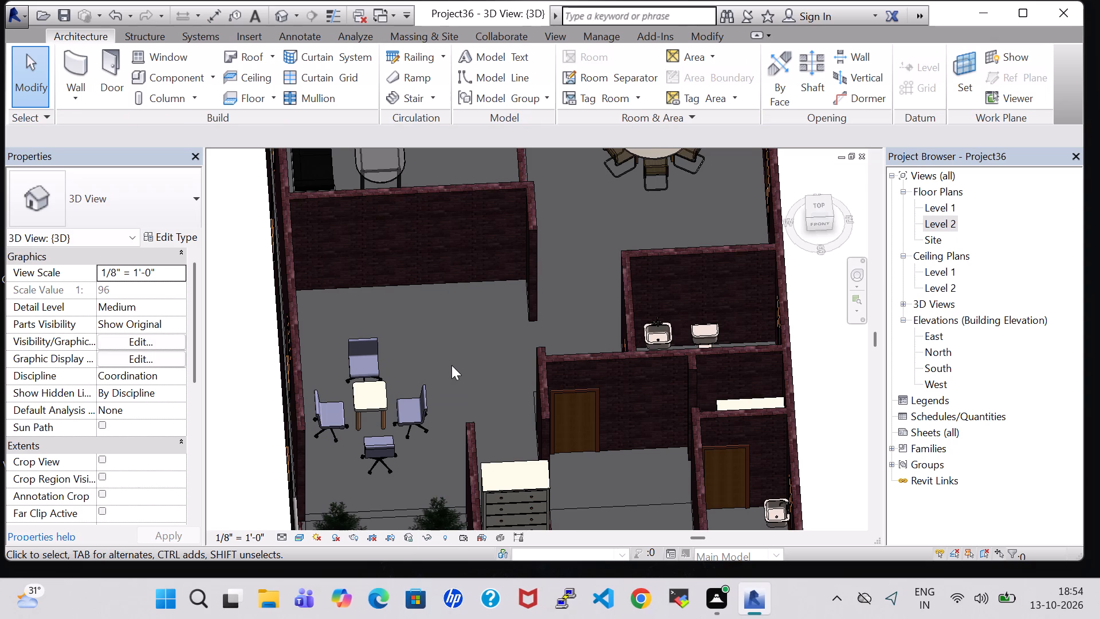
click(451, 365)
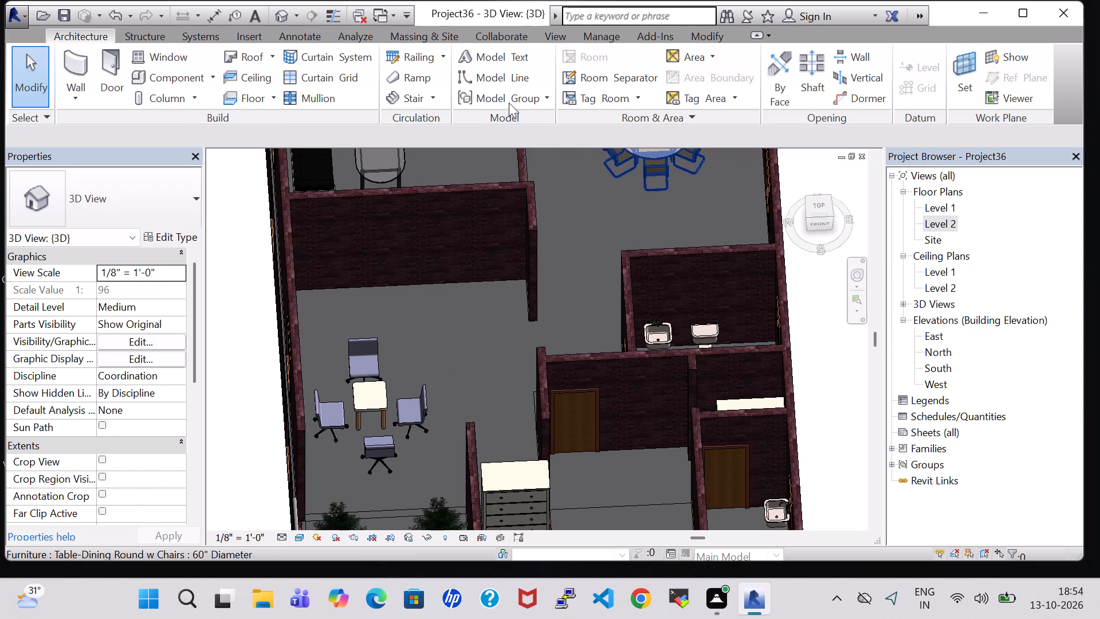
Examine the Level 2 floor plan and the whole house in 3D from the front, a front corner and the back.
click(282, 14)
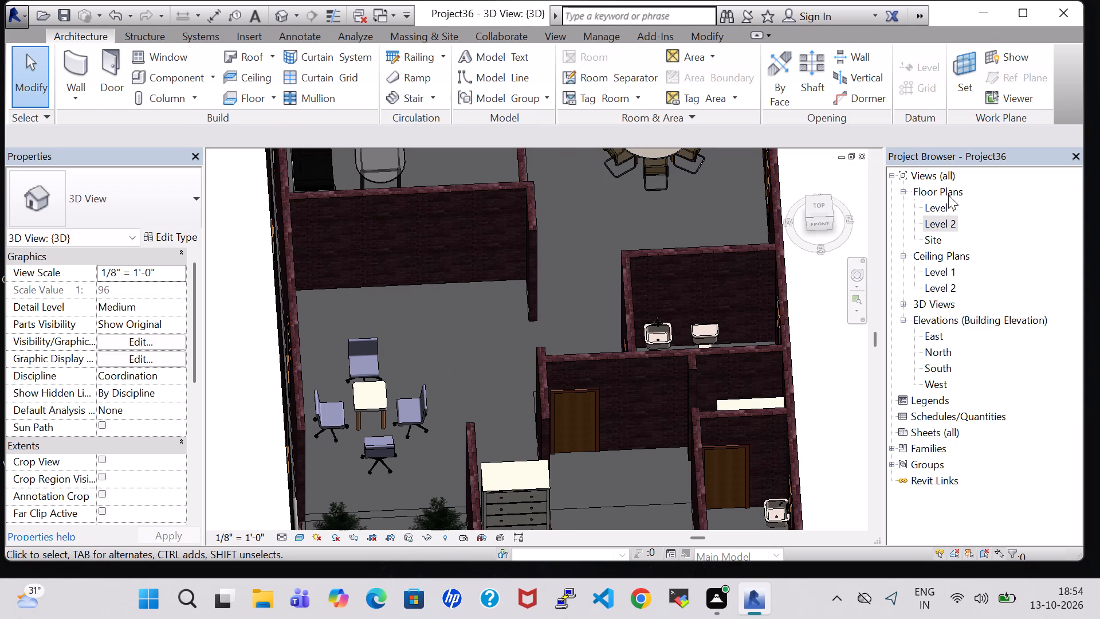
double_click(945, 226)
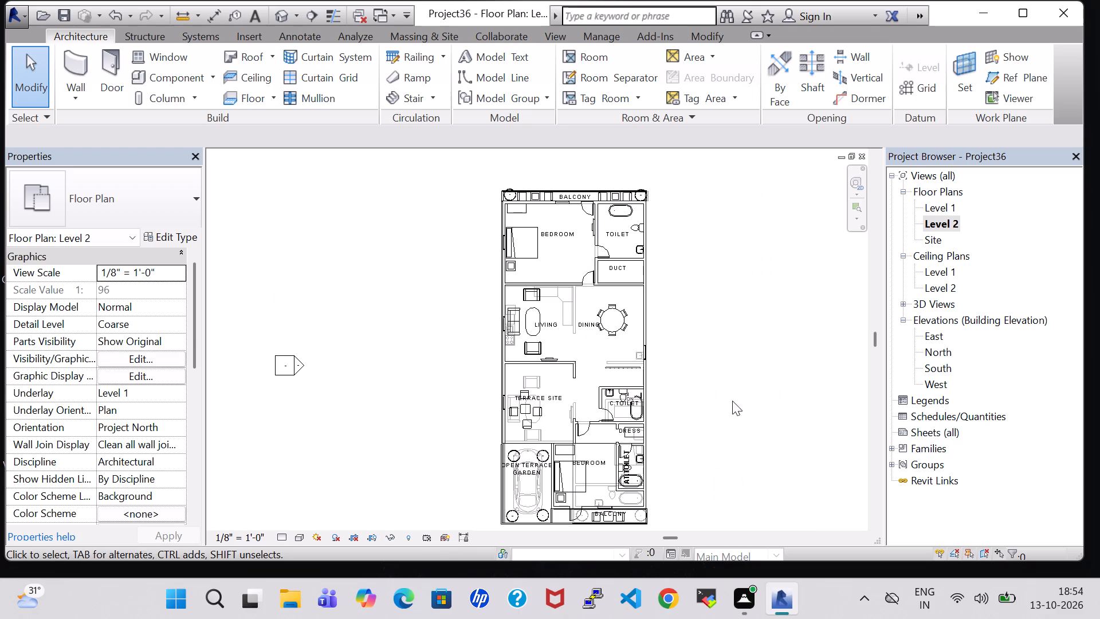
shift+middle_drag(734, 405, 701, 326)
shift+scroll(734, 405, up, 1)
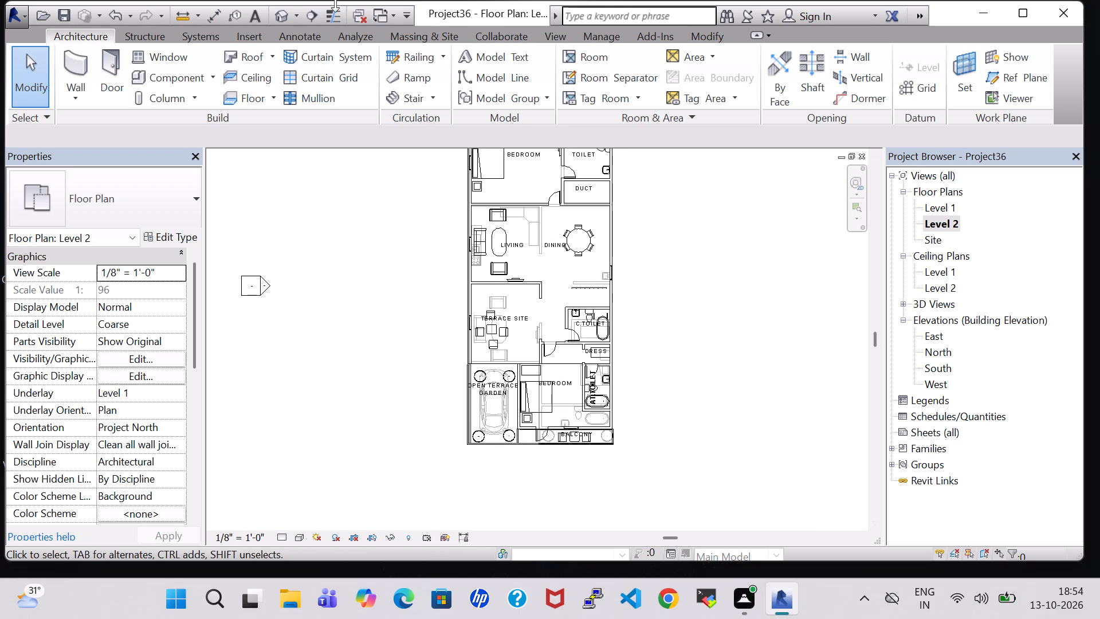
click(272, 14)
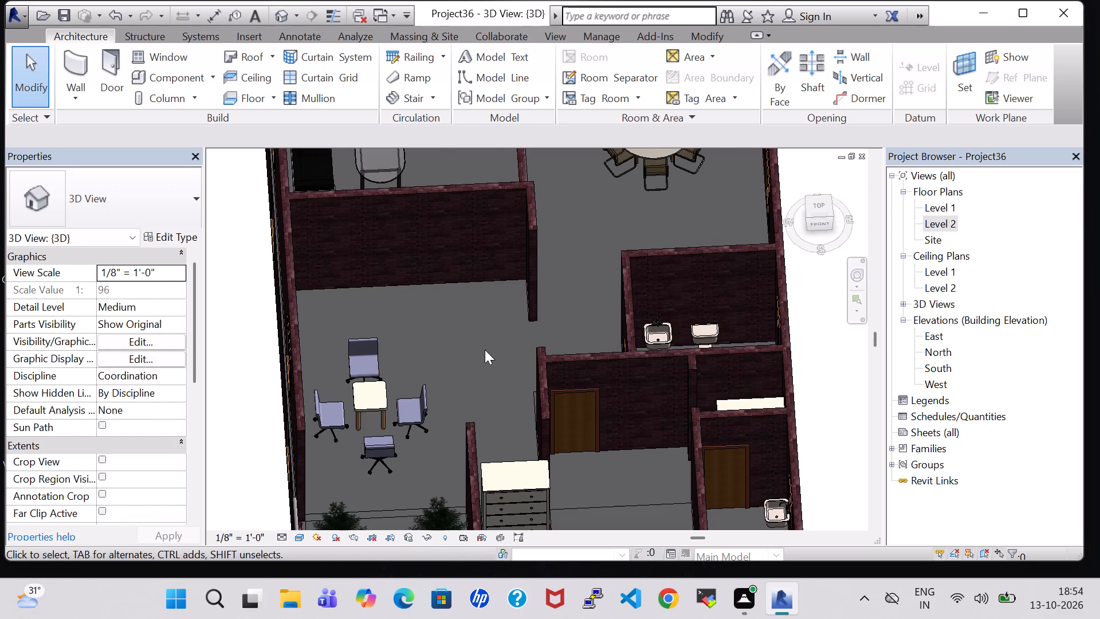
middle_drag(485, 350, 468, 297)
scroll(468, 297, down, 1)
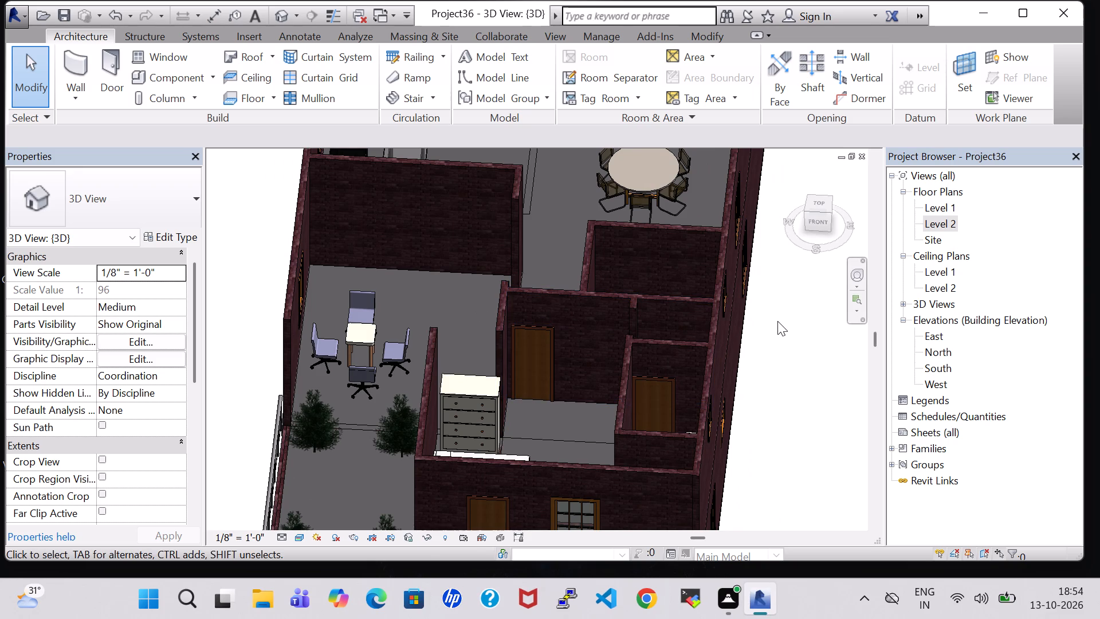
shift+middle_drag(777, 321, 775, 291)
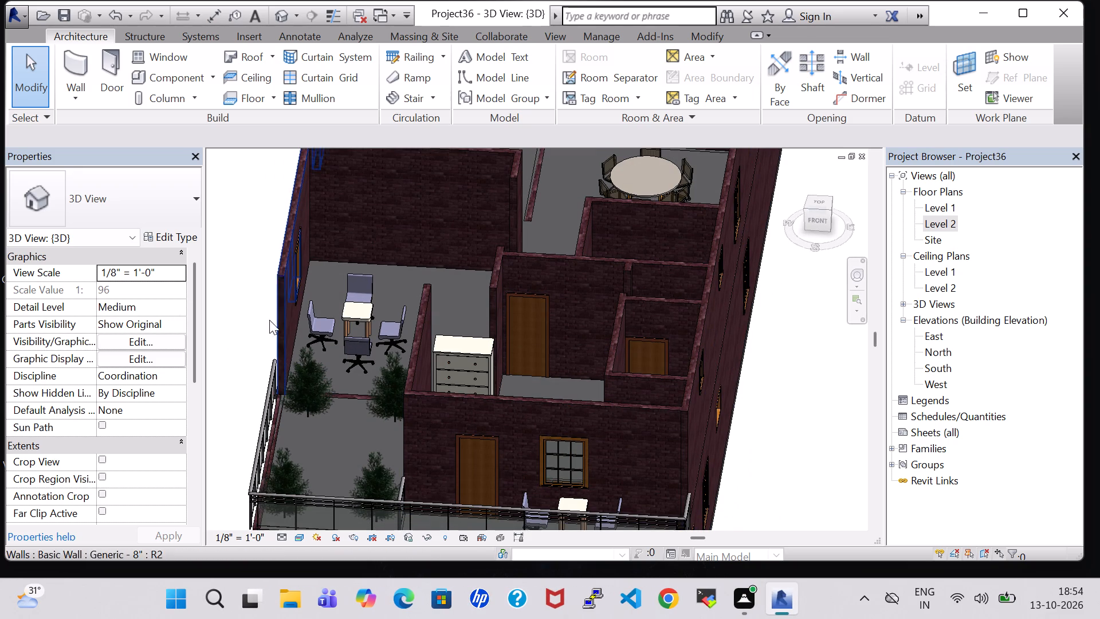
shift+middle_drag(253, 315, 340, 344)
scroll(341, 343, down, 4)
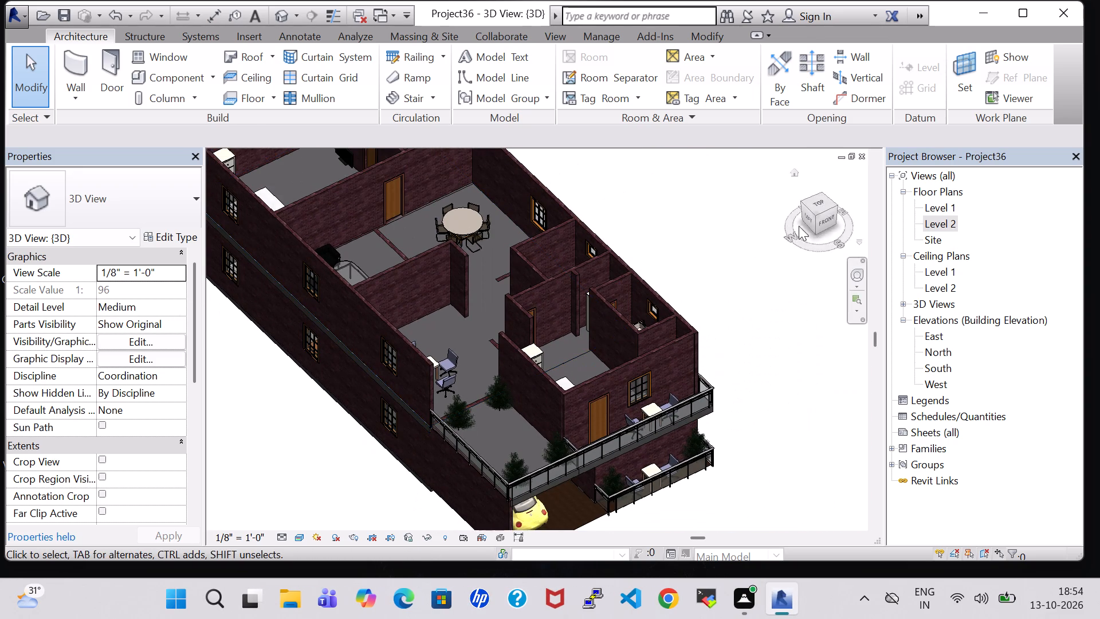
click(717, 225)
click(819, 197)
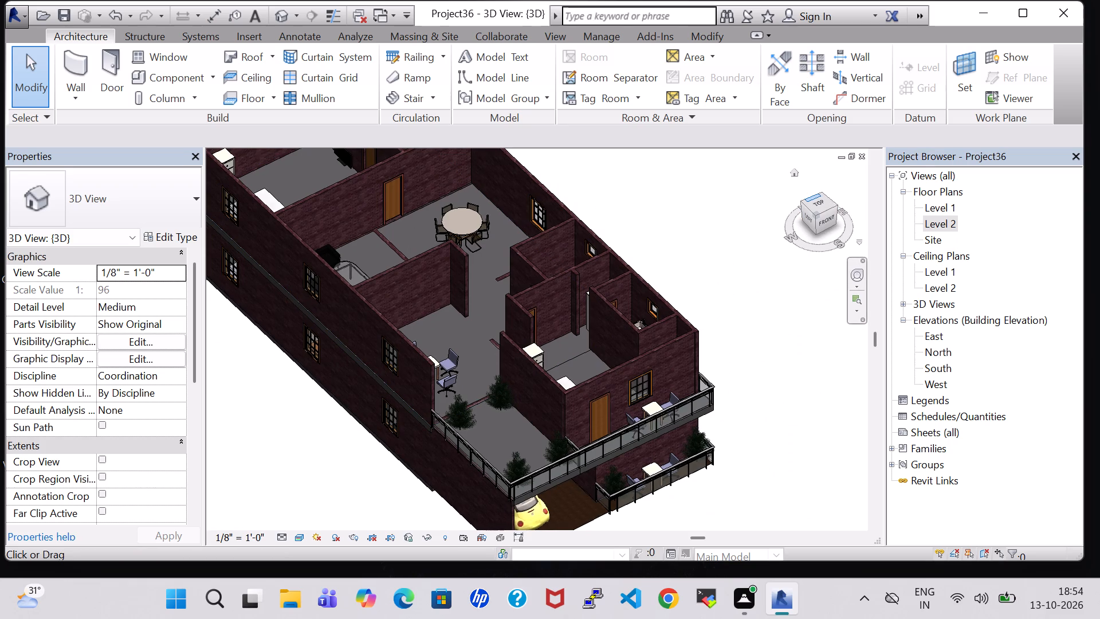
click(820, 207)
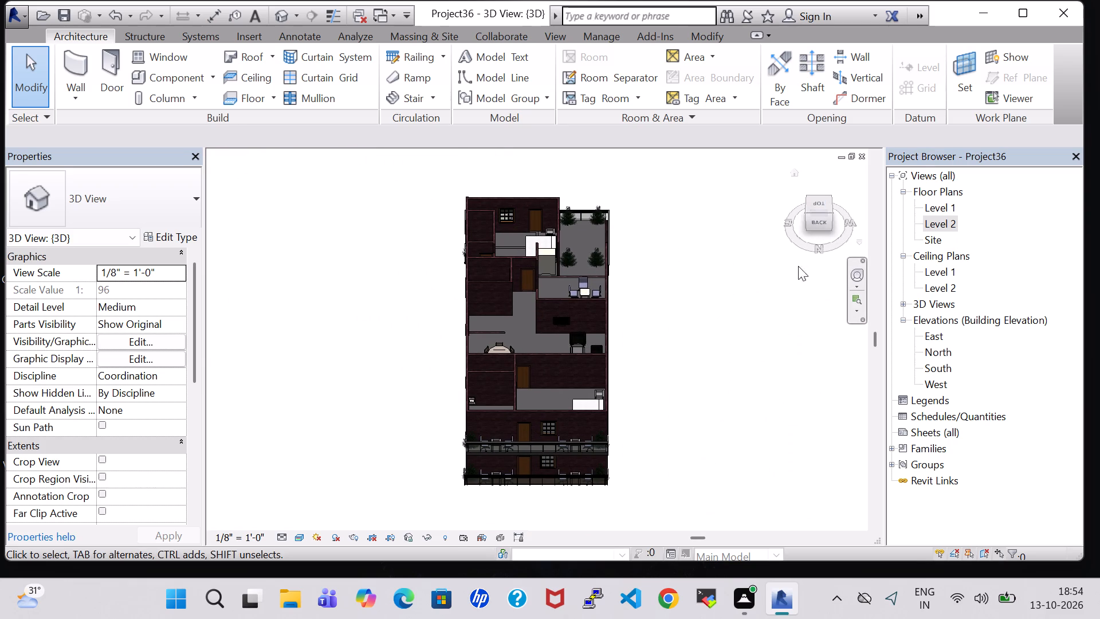
click(285, 15)
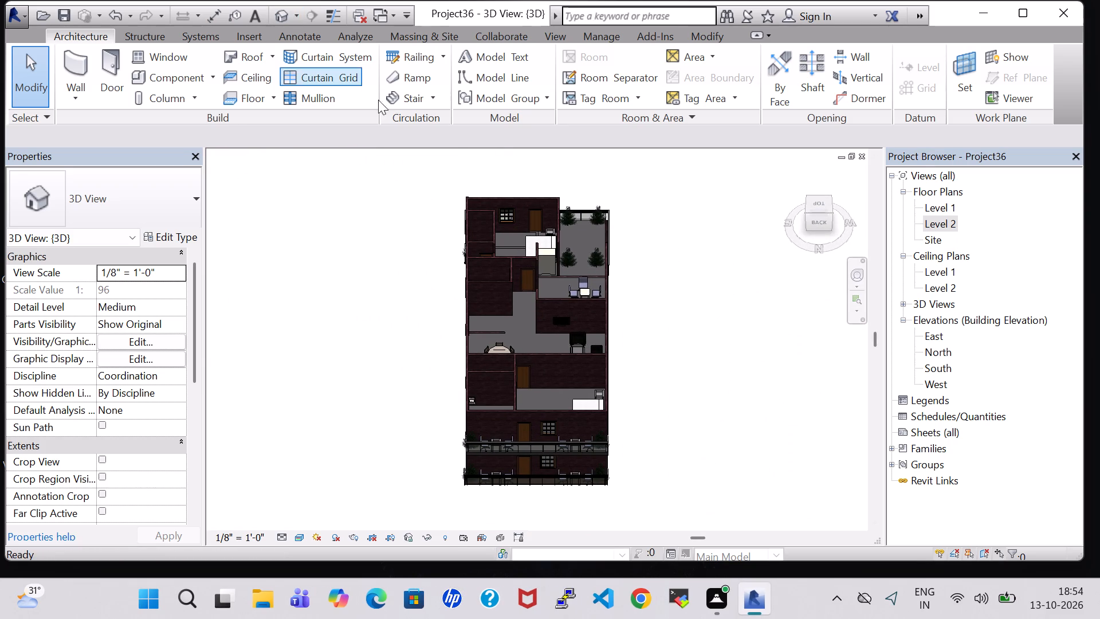
Examine the whole house in 3D from the back, the left side and the raised corners, including the open Level 2 interior.
click(810, 221)
click(817, 221)
click(833, 218)
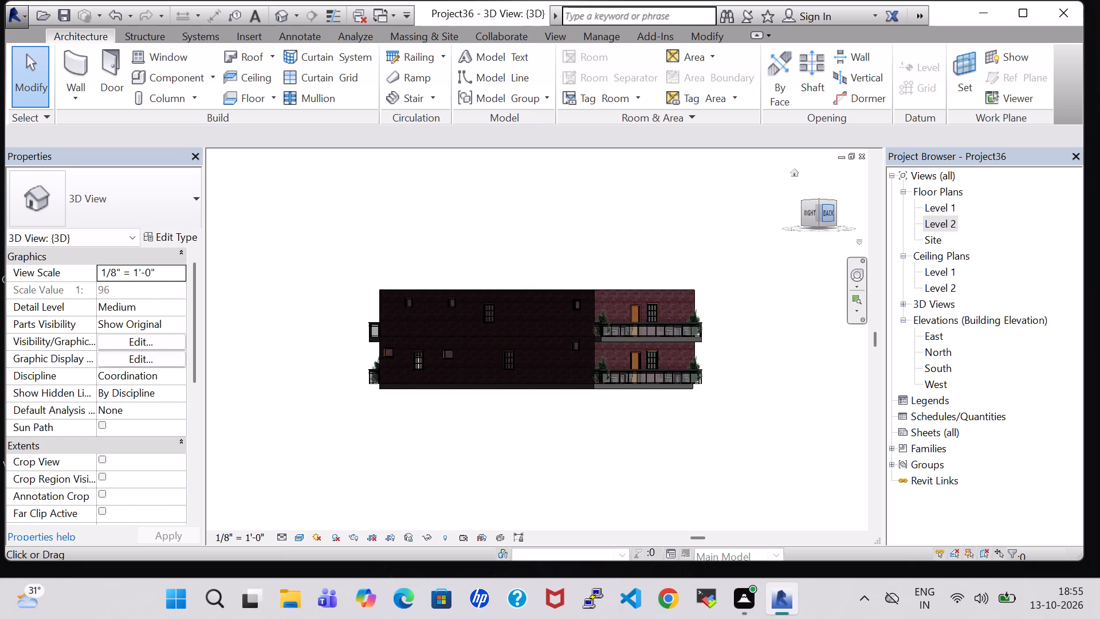
click(819, 215)
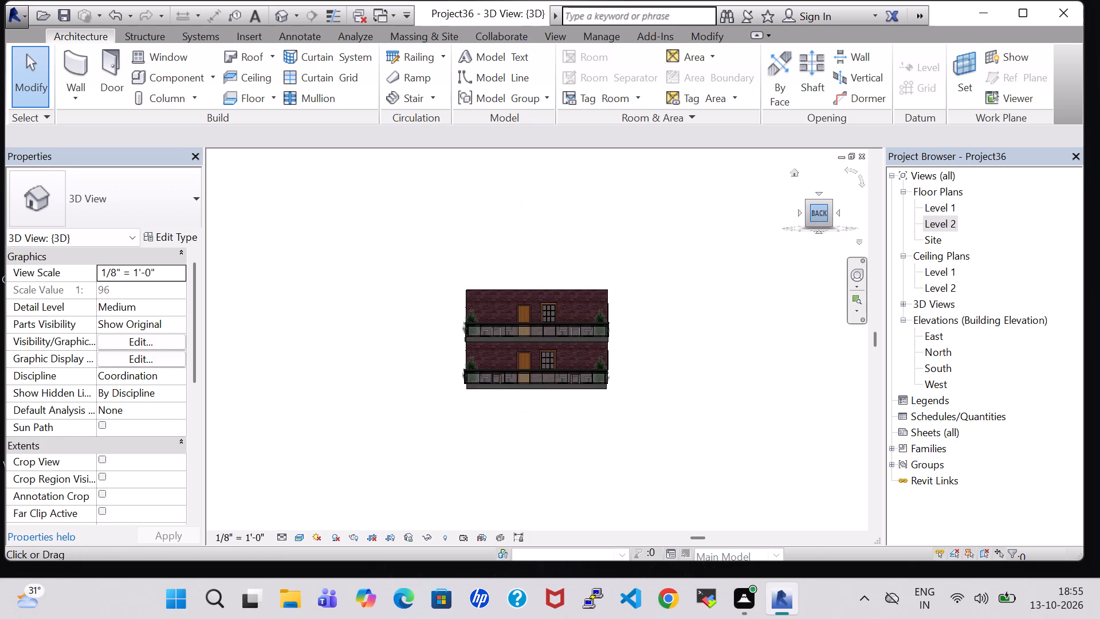
shift+middle_drag(693, 344, 582, 469)
middle_drag(670, 413, 581, 408)
scroll(586, 379, up, 4)
scroll(620, 242, down, 2)
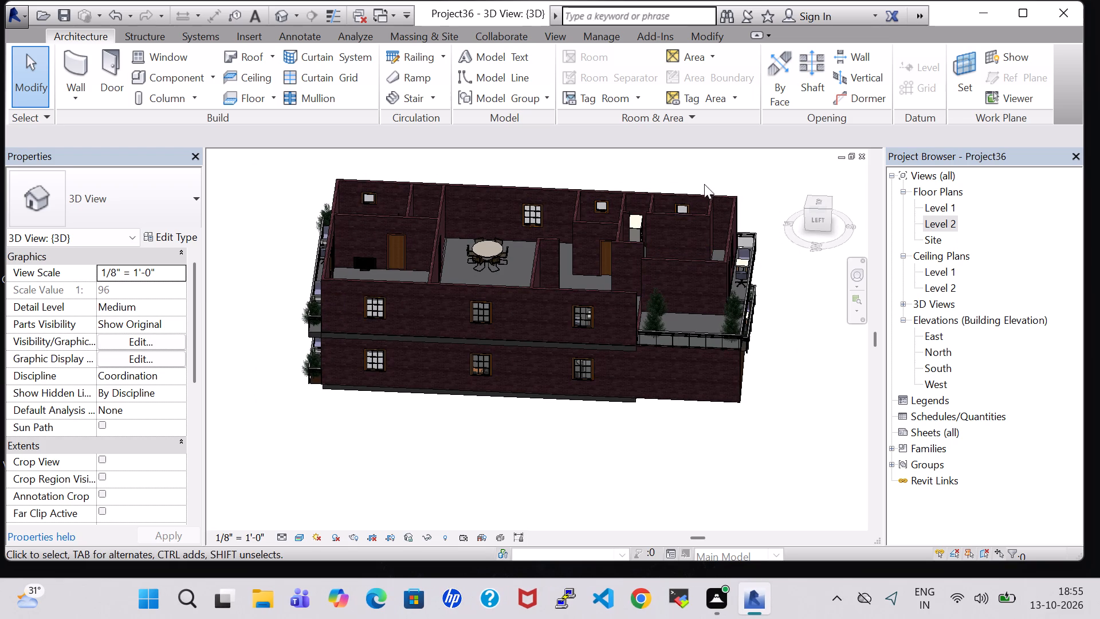
middle_click(708, 174)
shift+middle_drag(250, 231, 339, 289)
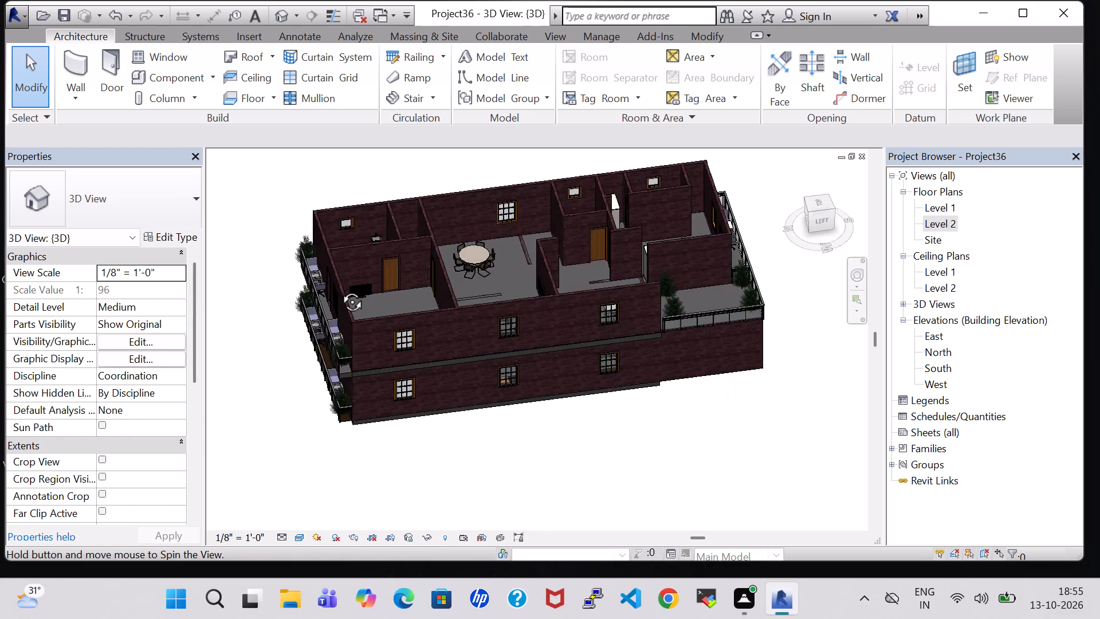
shift+middle_drag(339, 289, 345, 292)
shift+middle_drag(368, 197, 413, 212)
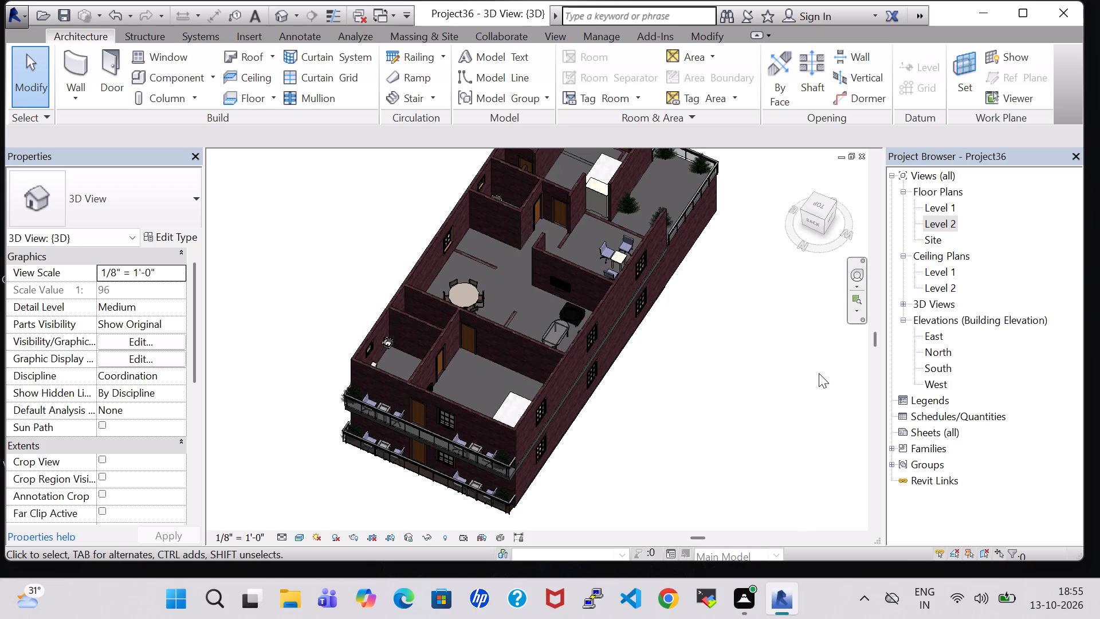
shift+middle_drag(716, 371, 728, 329)
shift+scroll(716, 371, up, 1)
shift+middle_drag(729, 318, 591, 342)
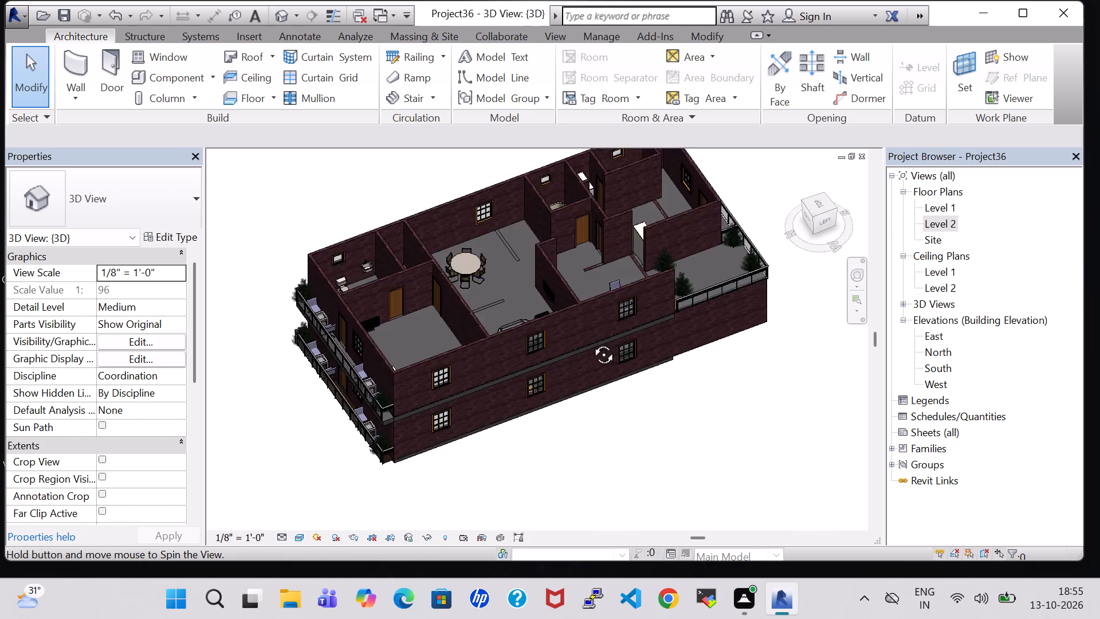
shift+middle_drag(591, 342, 586, 342)
shift+middle_drag(775, 342, 623, 334)
scroll(623, 334, up, 1)
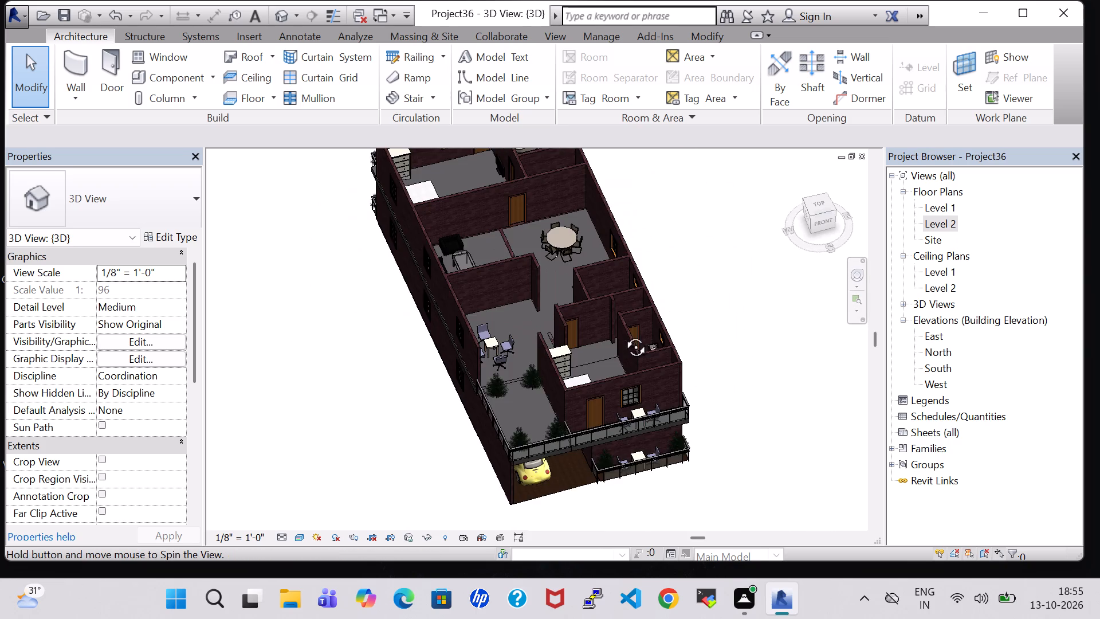
scroll(750, 334, up, 1)
shift+scroll(750, 334, up, 2)
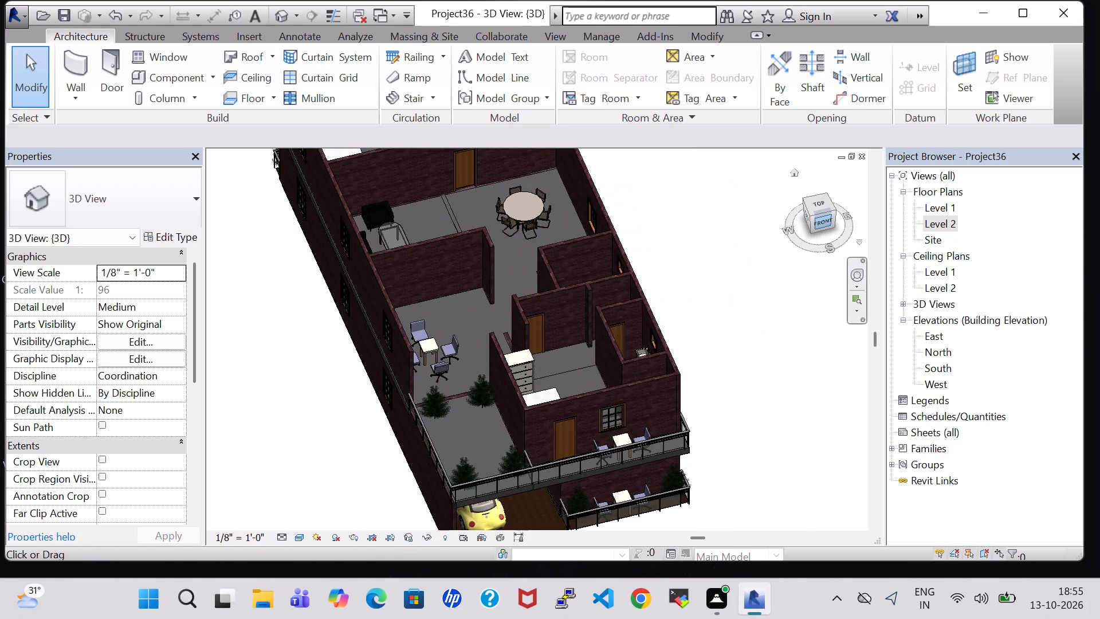
Examine the house in 3D from the front and from above the front, over the Level 2 rooms and terrace.
click(826, 220)
scroll(631, 291, up, 2)
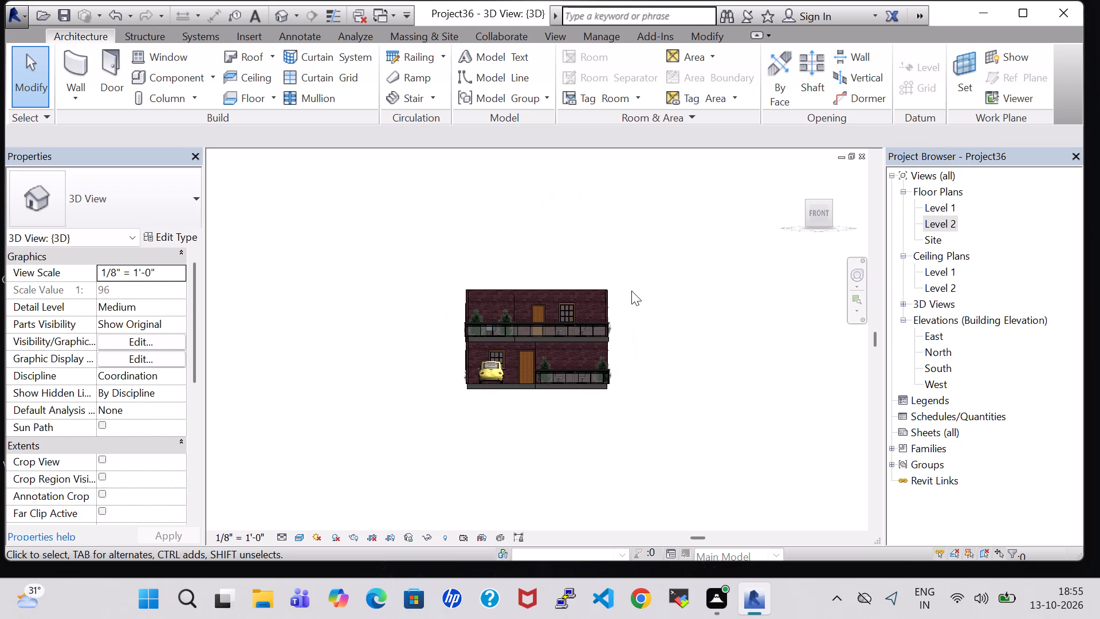
scroll(631, 291, up, 1)
shift+middle_drag(665, 250, 660, 383)
shift+scroll(665, 250, up, 1)
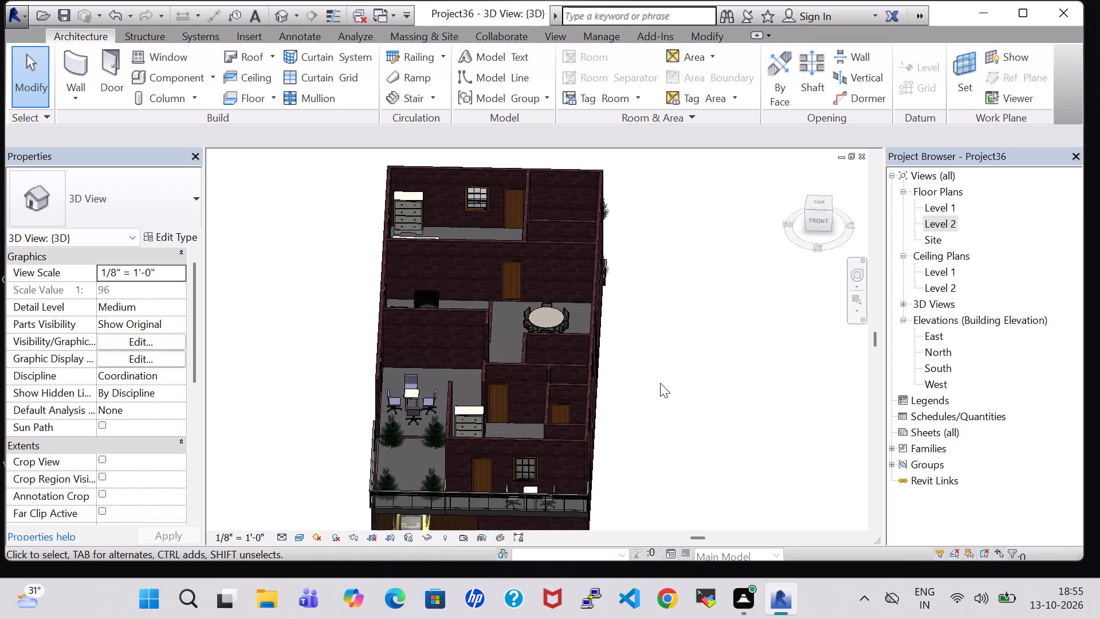
scroll(663, 404, down, 2)
middle_drag(663, 404, 666, 357)
Save the project.
click(66, 19)
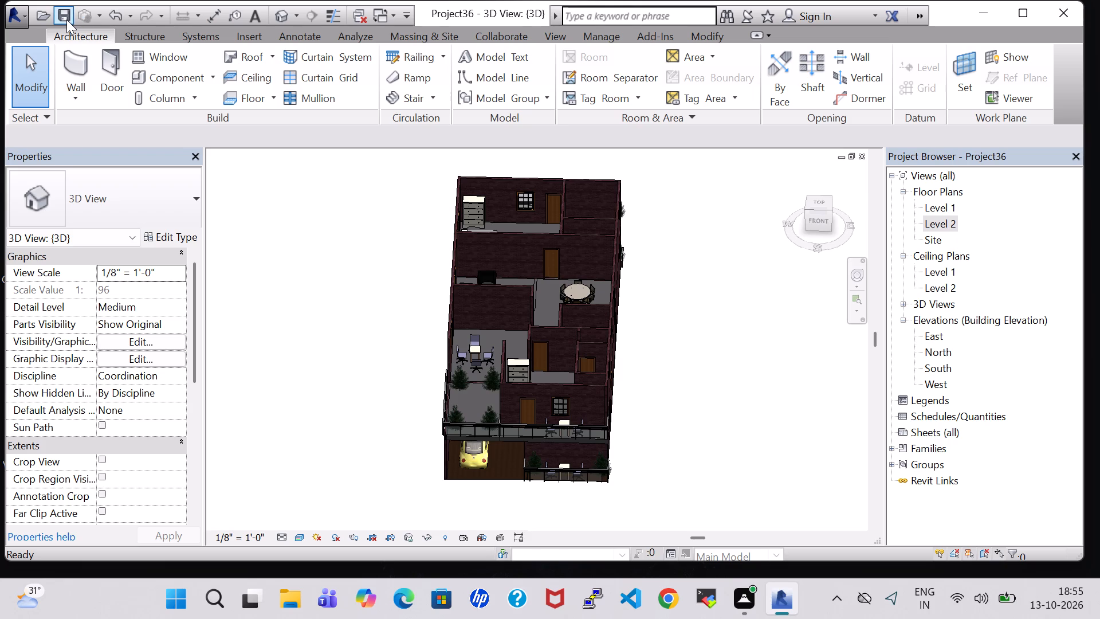
Examine the house in 3D along its right side, across the front, and from above over the Level 2 furniture layout.
scroll(697, 312, up, 5)
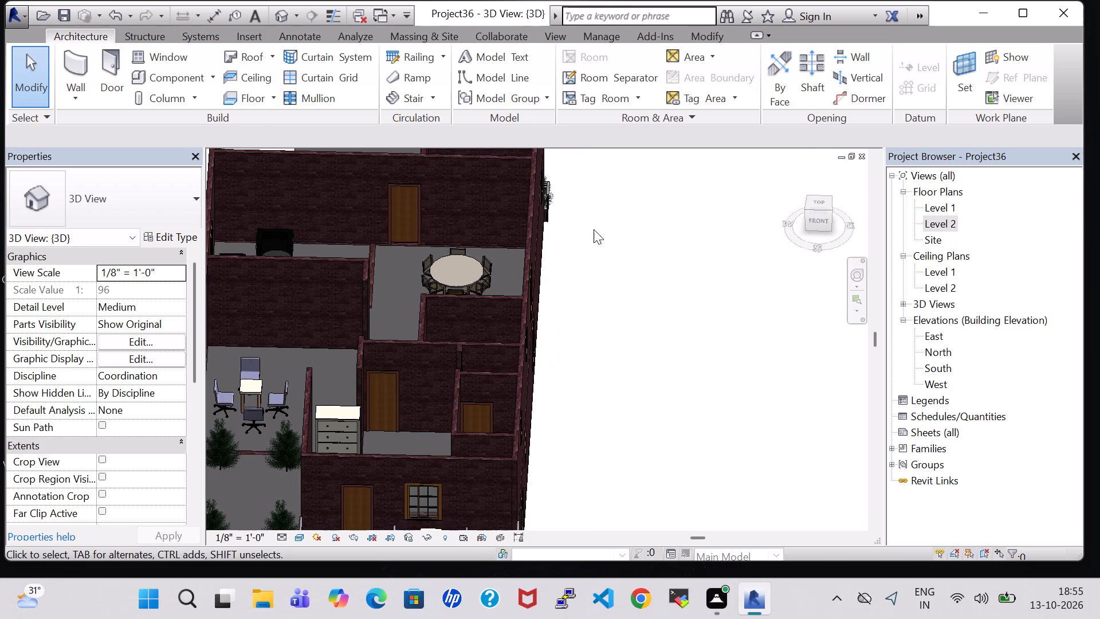
shift+middle_drag(698, 289, 598, 229)
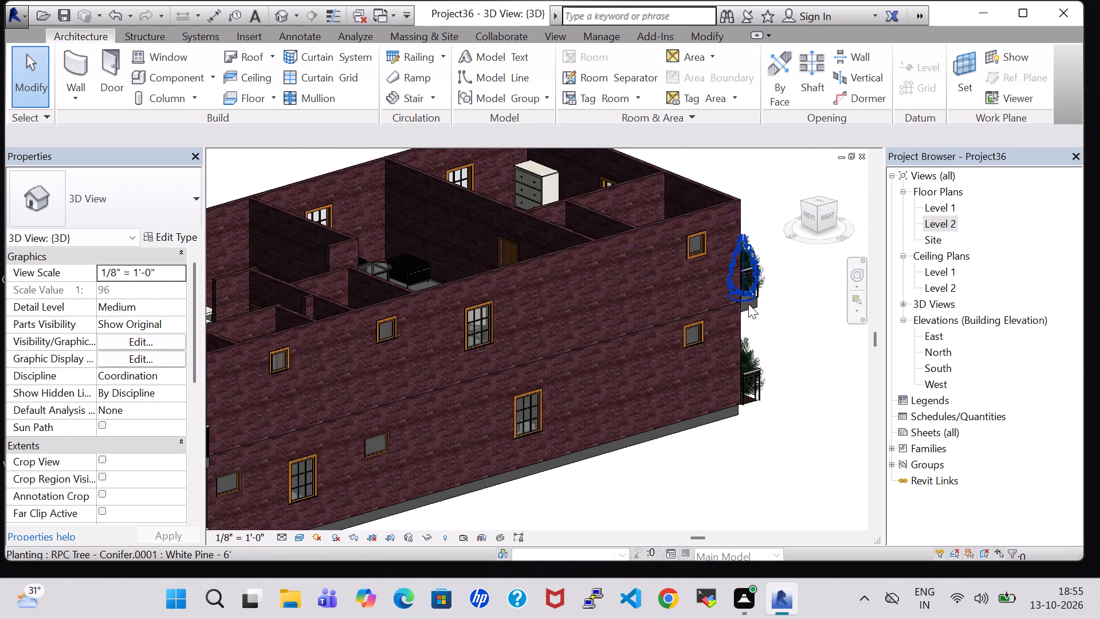
scroll(787, 322, down, 2)
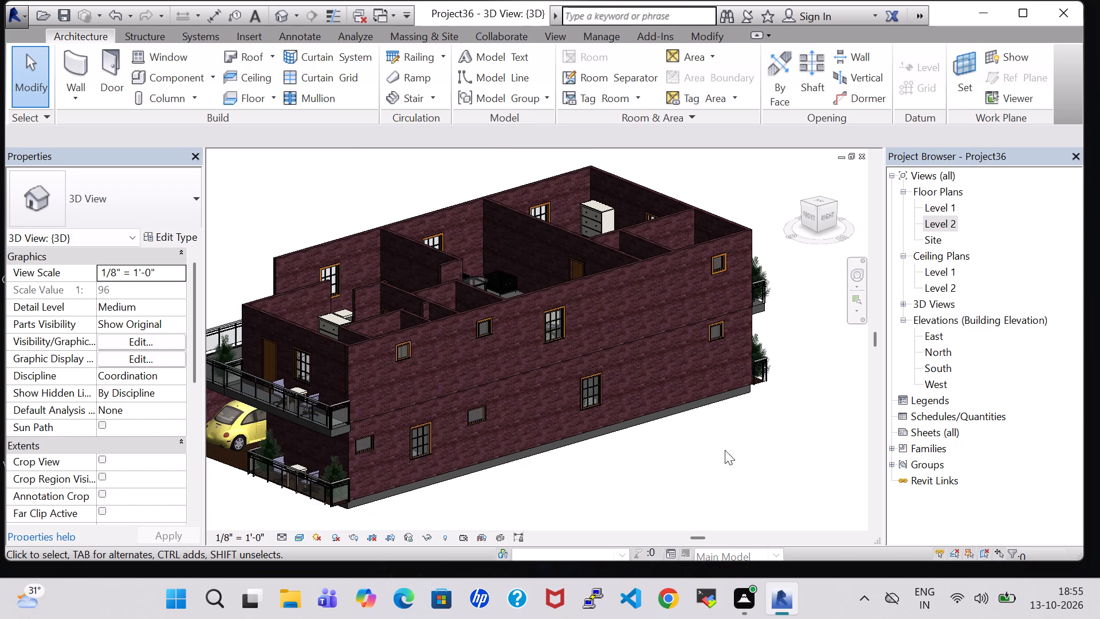
middle_drag(594, 468, 690, 446)
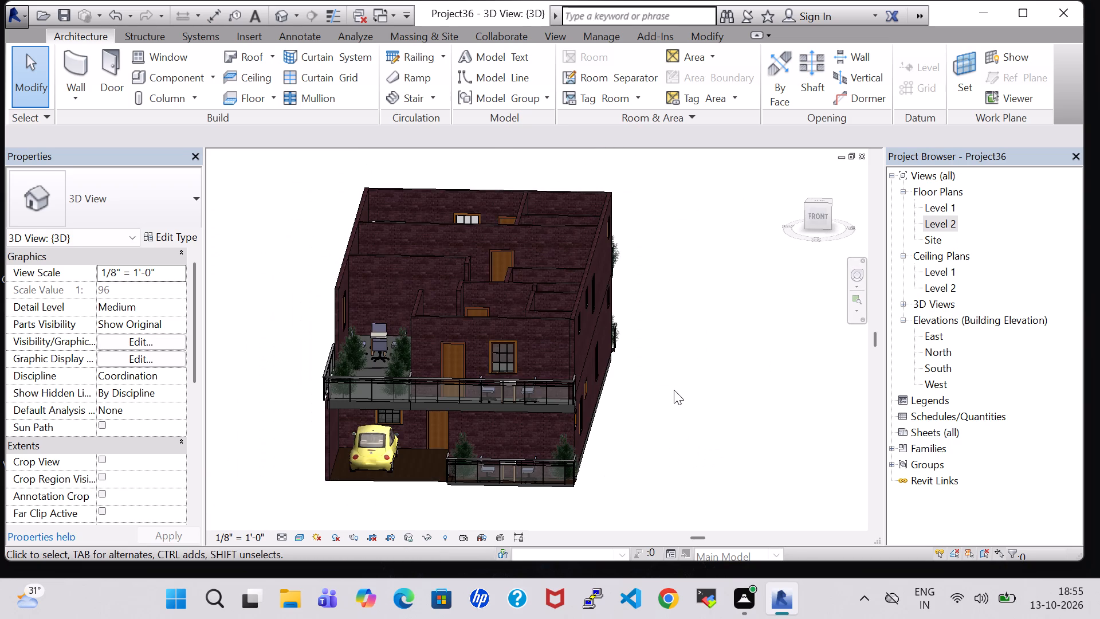
scroll(674, 390, up, 1)
middle_drag(674, 390, 679, 452)
scroll(679, 346, down, 2)
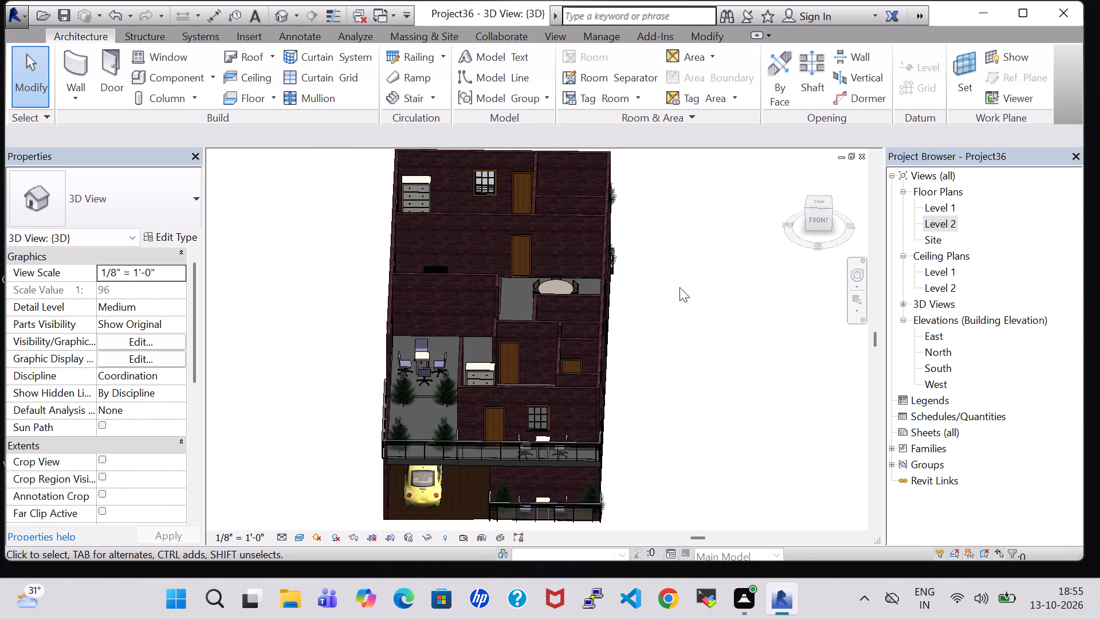
middle_drag(679, 287, 685, 354)
scroll(685, 348, down, 2)
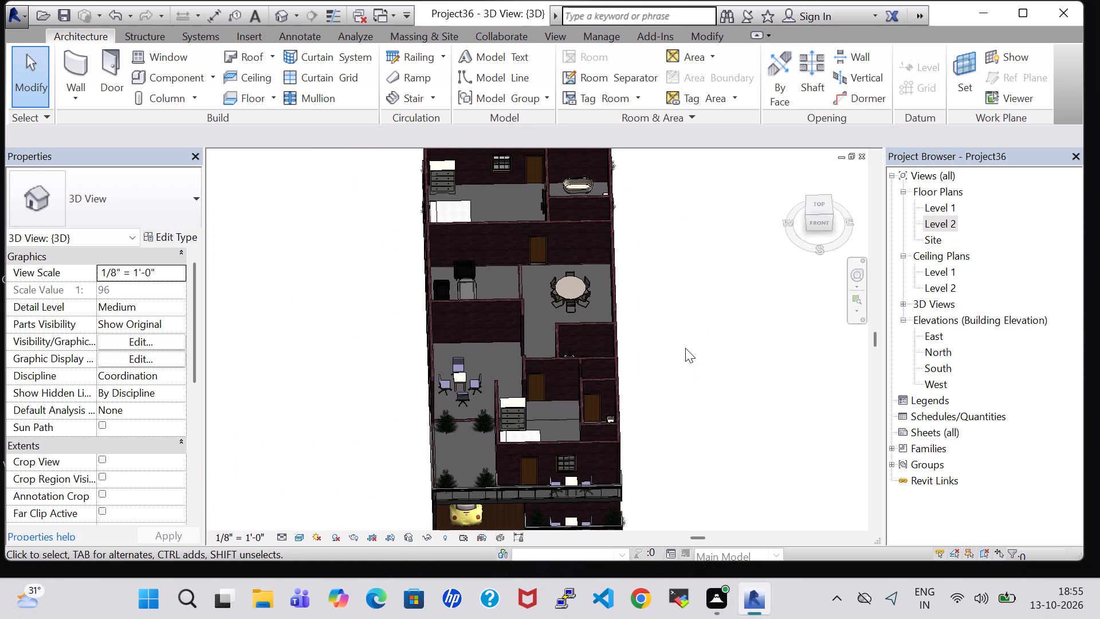
middle_click(685, 348)
shift+middle_drag(685, 355, 653, 335)
middle_drag(676, 323, 704, 317)
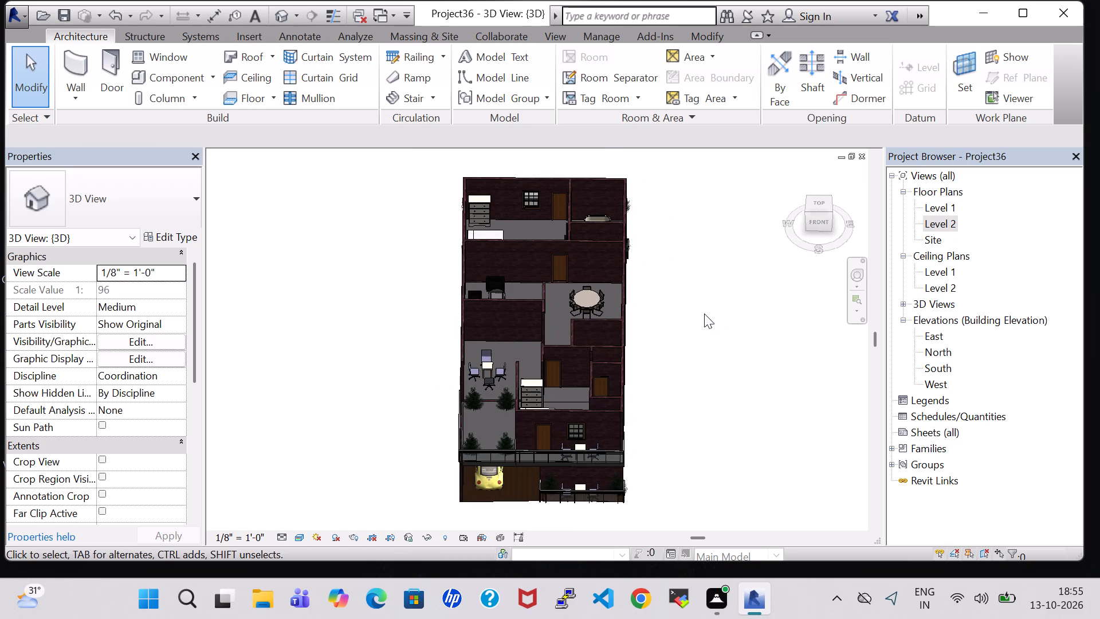
click(704, 314)
Review the Level 1 floor plan and the full Level 2 floor plan.
double_click(922, 210)
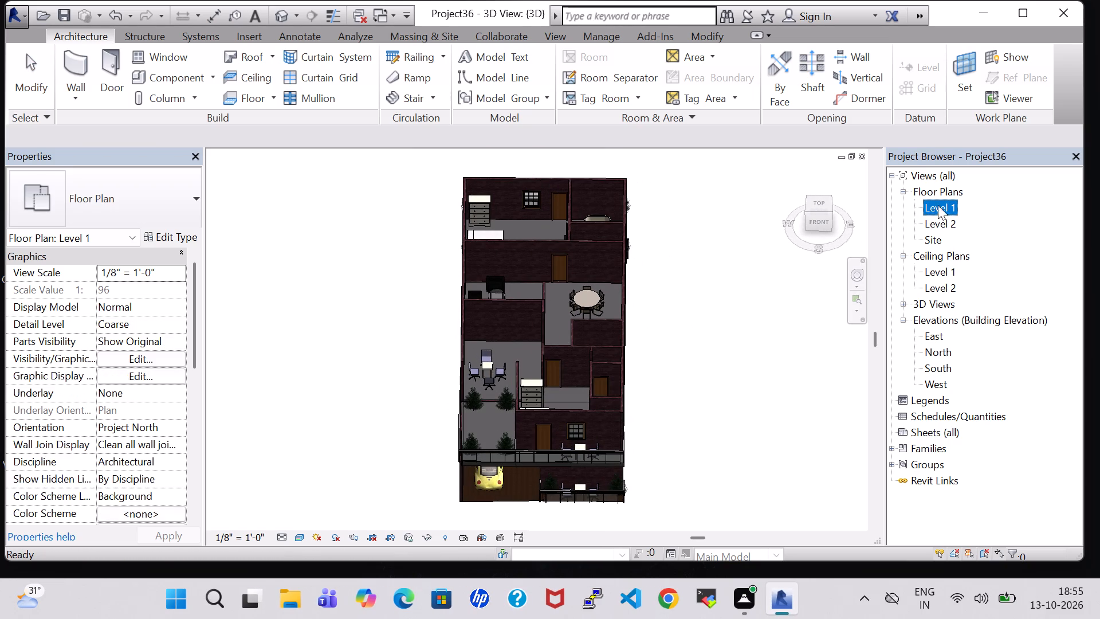
double_click(952, 221)
double_click(946, 213)
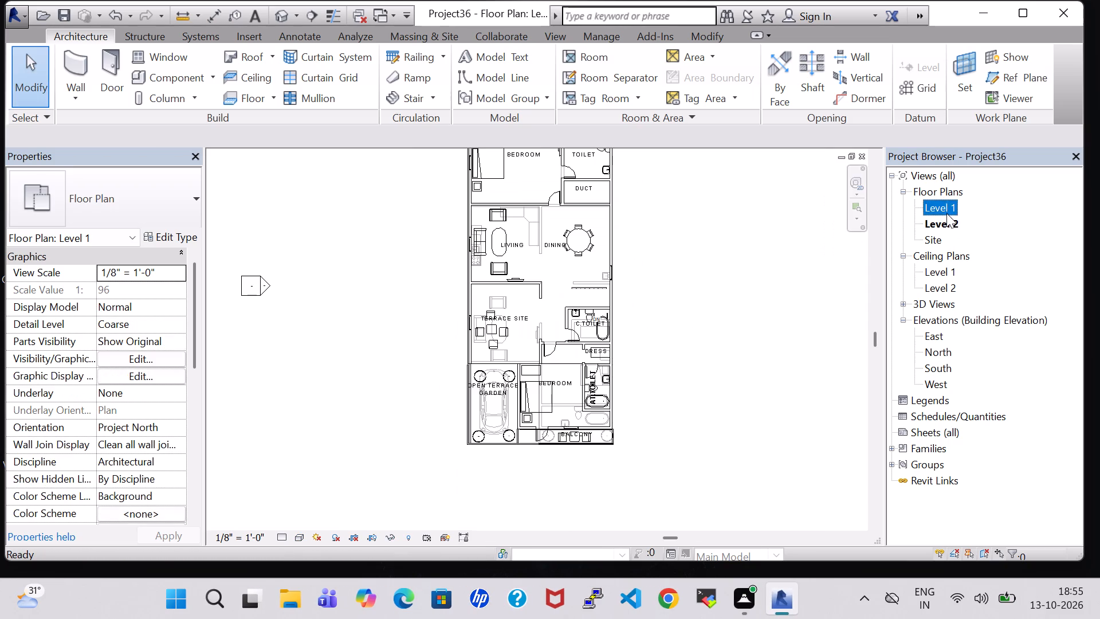
scroll(752, 242, down, 5)
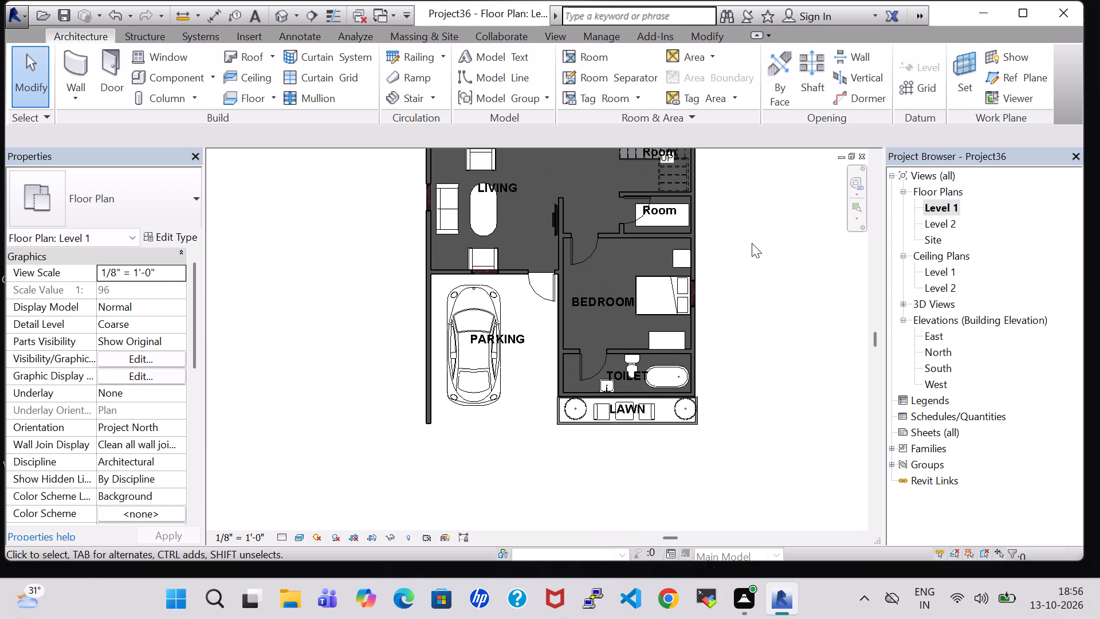
double_click(950, 221)
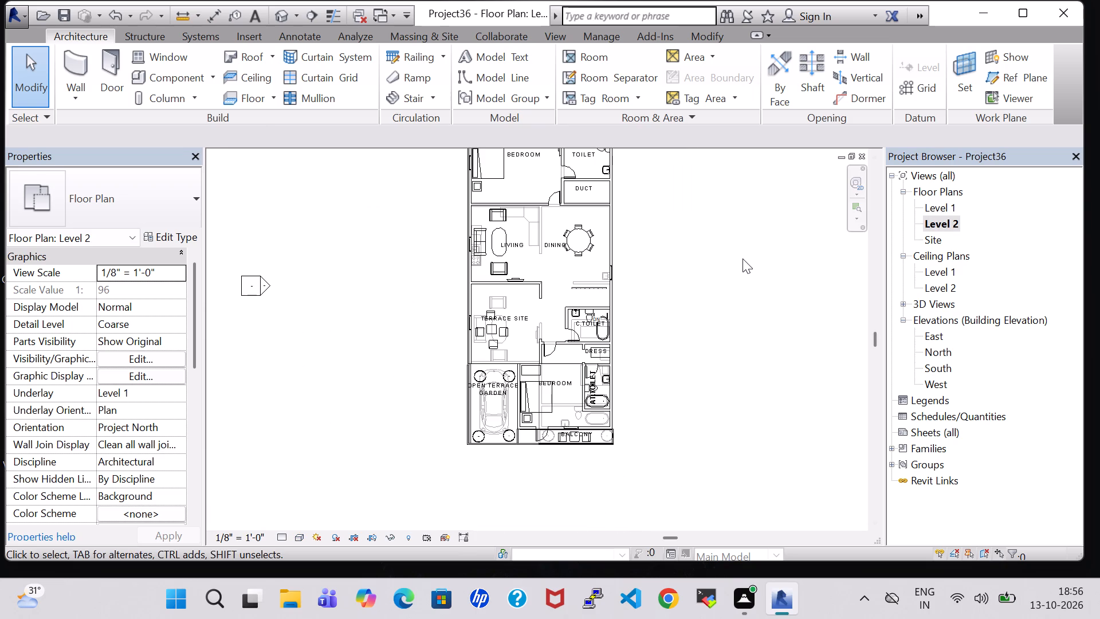
scroll(742, 258, down, 1)
middle_drag(742, 258, 749, 352)
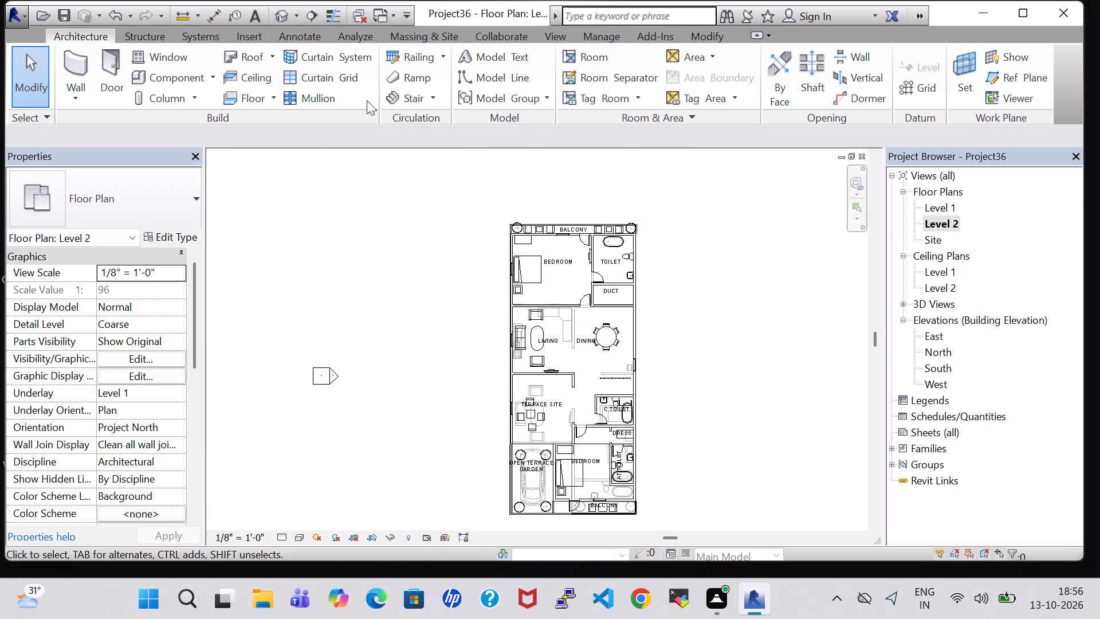
Examine the house in 3D from the front, looking down on the parking, balconies and terrace seating.
click(276, 20)
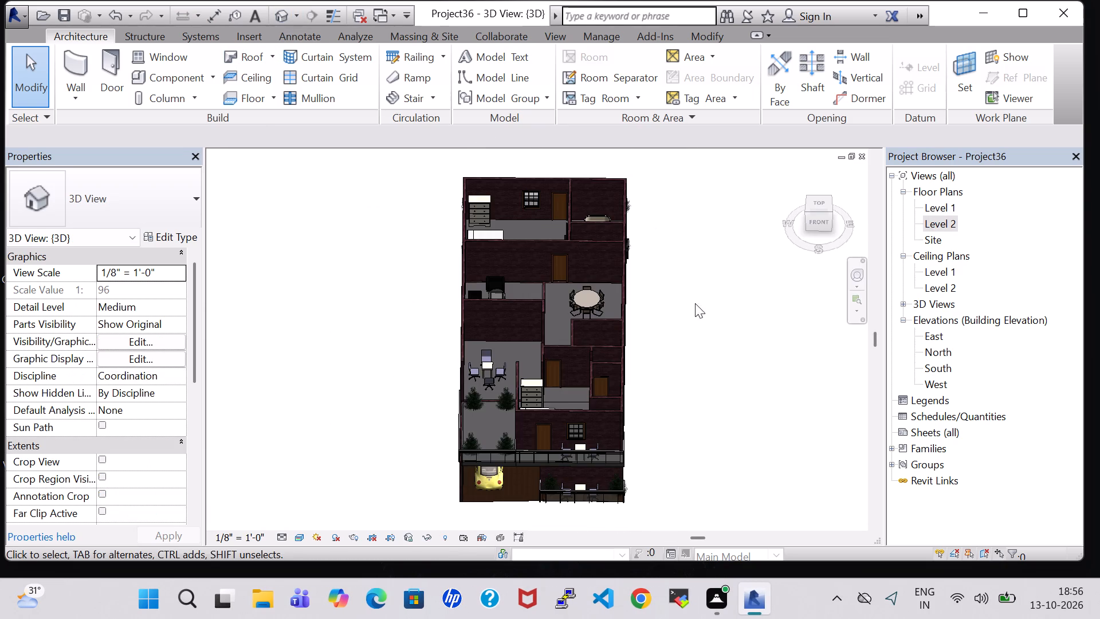
shift+middle_drag(694, 315, 683, 238)
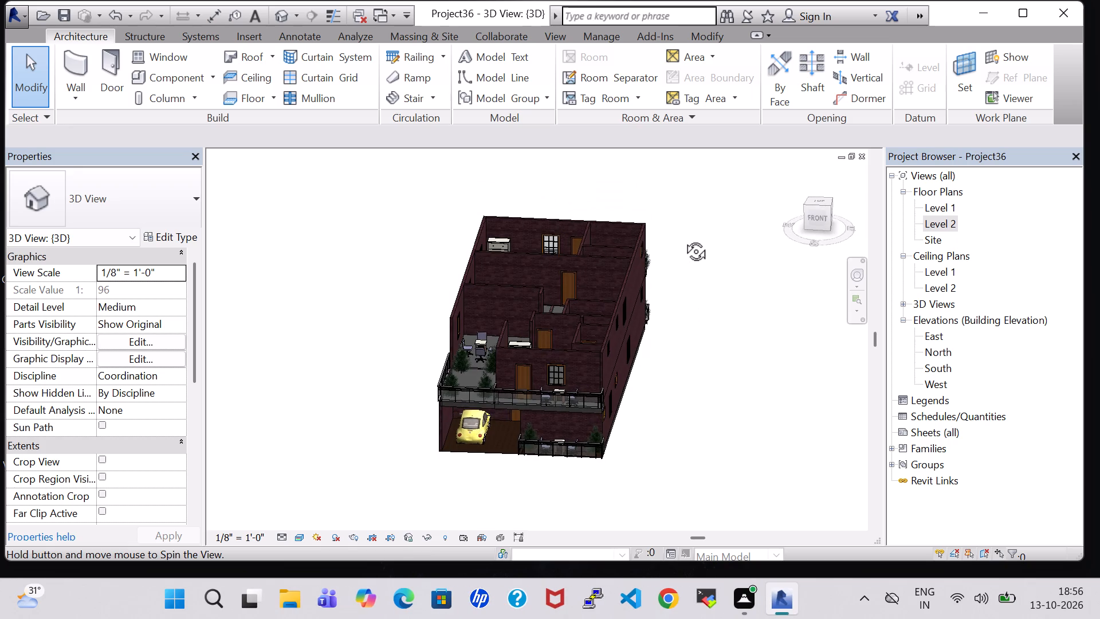
scroll(684, 244, up, 4)
middle_drag(651, 441, 668, 421)
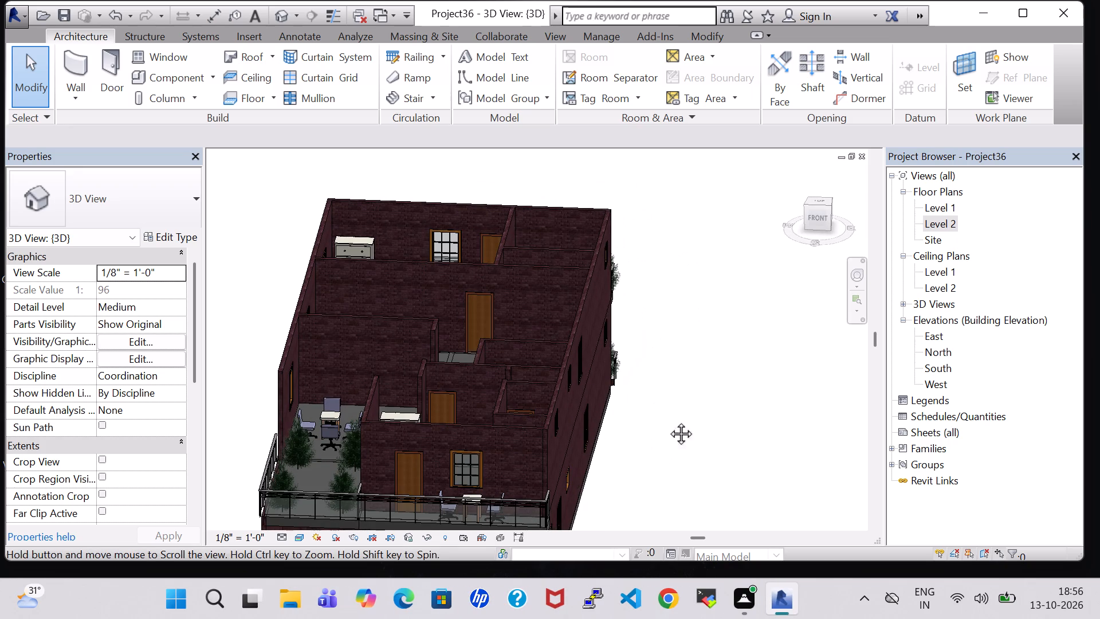
middle_drag(668, 421, 736, 362)
scroll(736, 362, up, 1)
scroll(736, 362, down, 2)
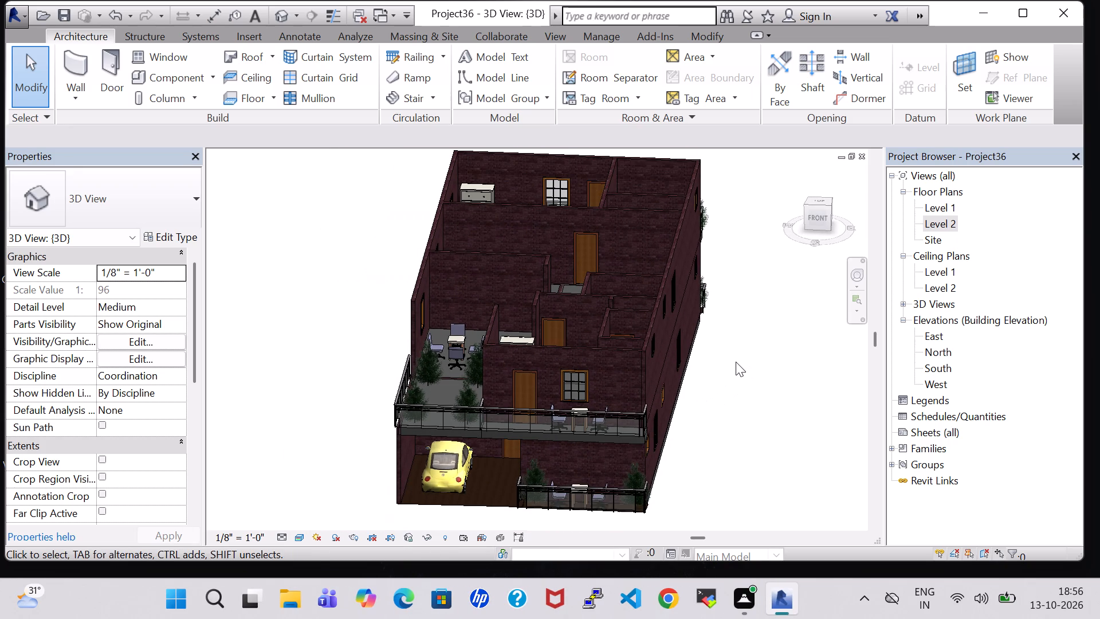
shift+middle_drag(734, 428, 745, 422)
click(742, 371)
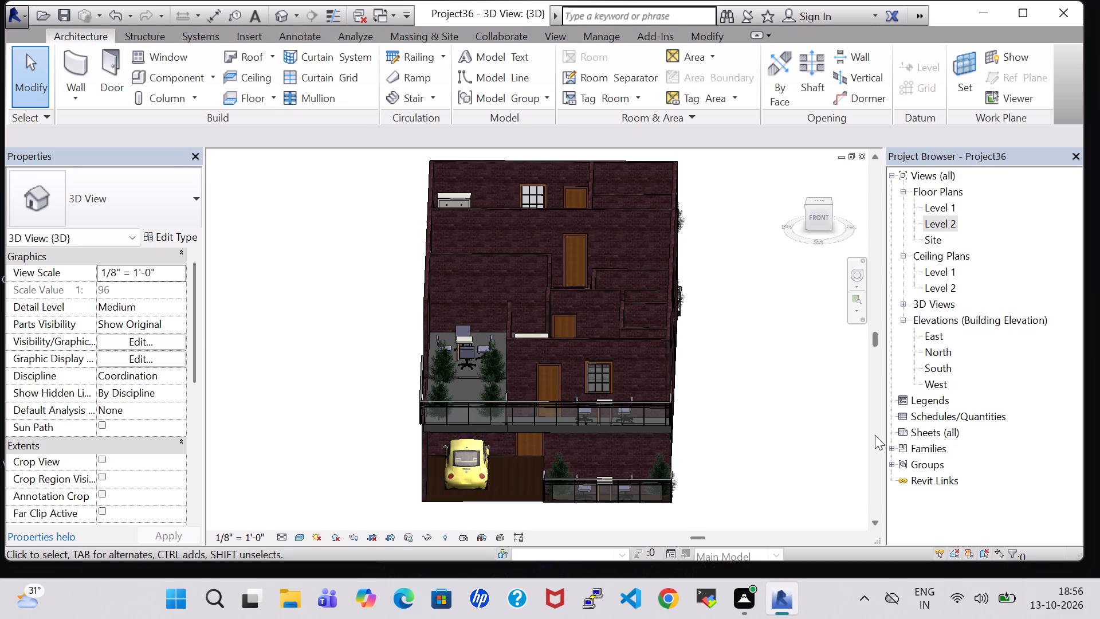
Recheck the Level 1 and Level 2 floor plans, and inspect the 3D house's front and upper-floor terrace and dining areas.
double_click(932, 214)
click(796, 268)
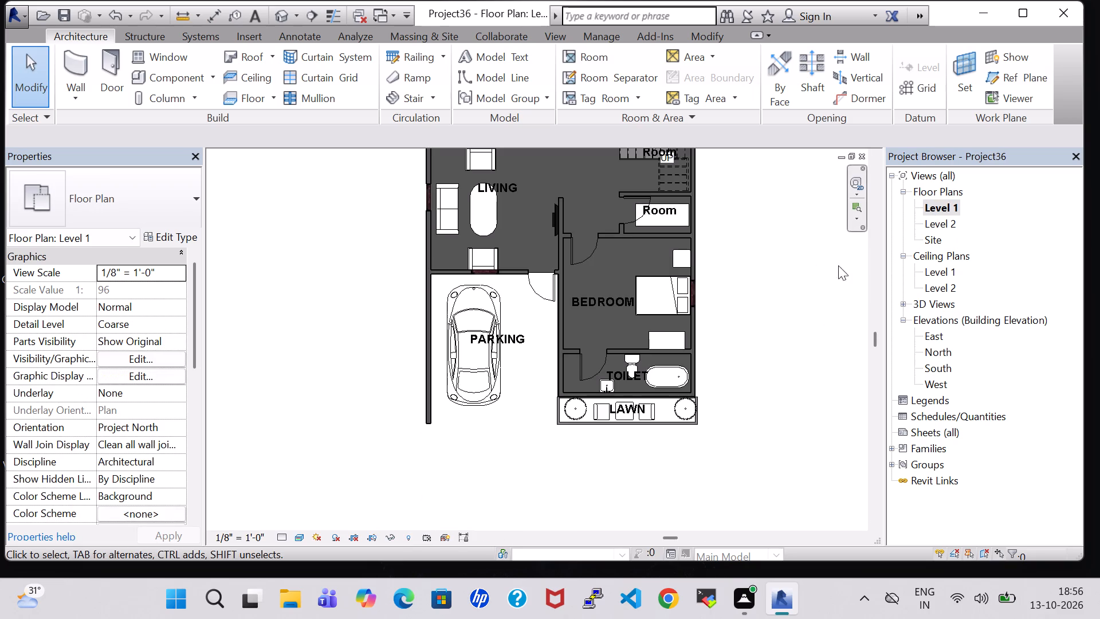
double_click(948, 220)
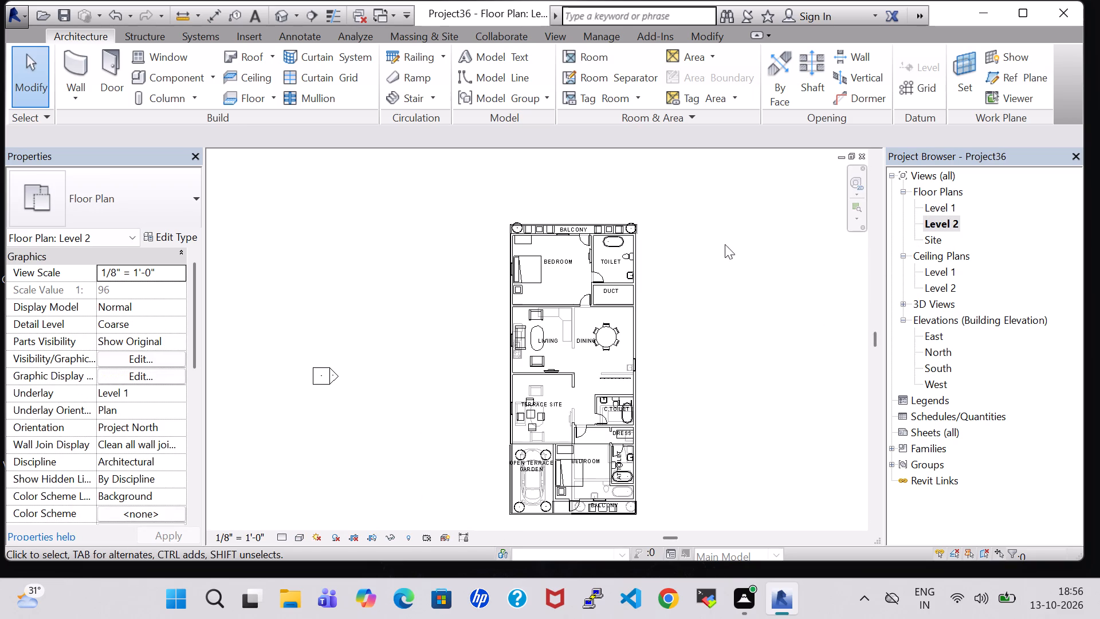
scroll(736, 284, up, 1)
middle_drag(738, 319, 738, 281)
scroll(738, 281, down, 1)
click(741, 339)
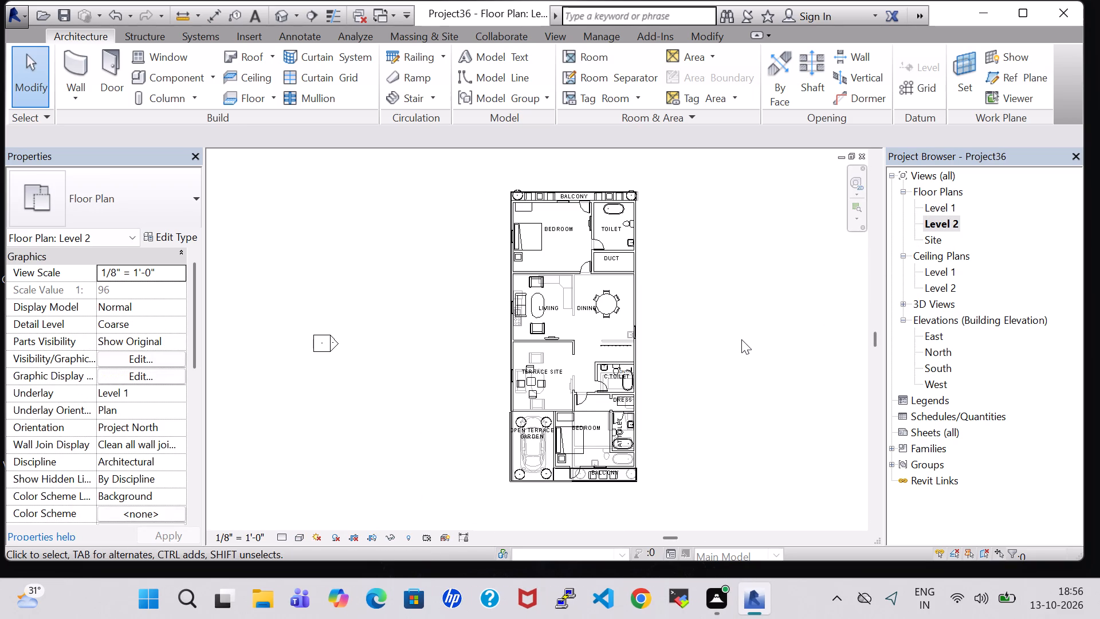
click(288, 19)
shift+middle_drag(722, 380, 698, 337)
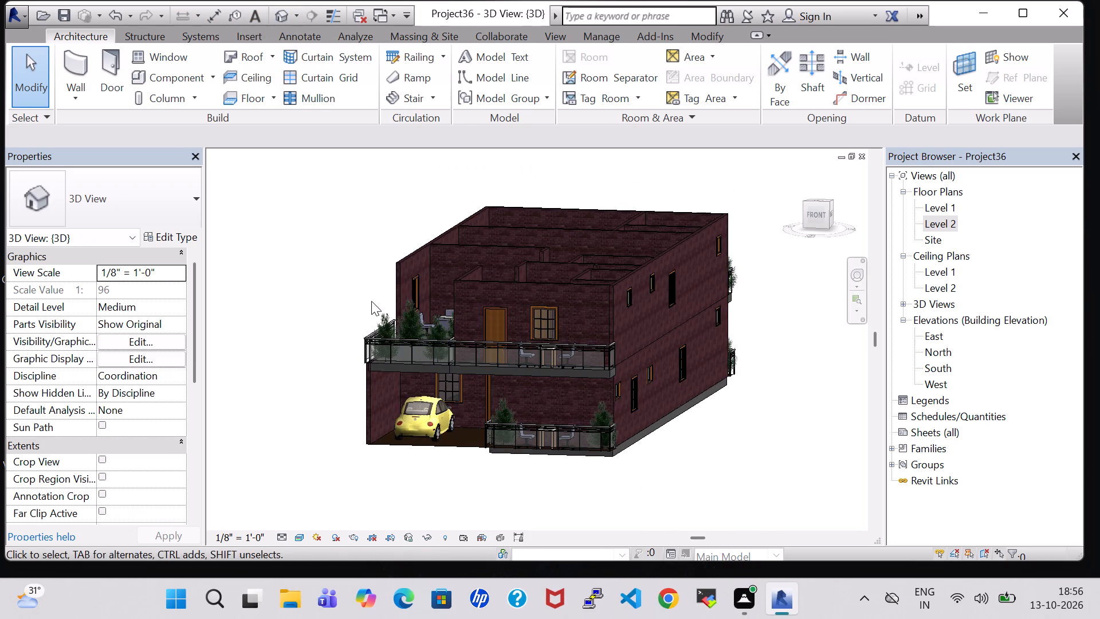
middle_drag(371, 301, 408, 312)
scroll(772, 321, up, 2)
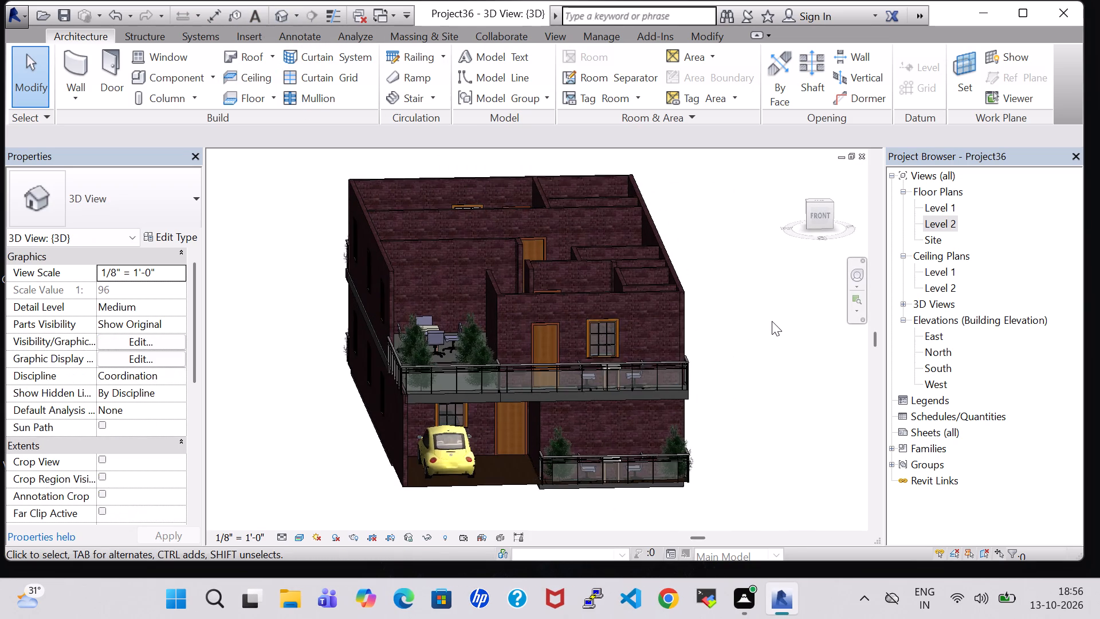
scroll(772, 321, up, 1)
middle_drag(701, 256, 696, 365)
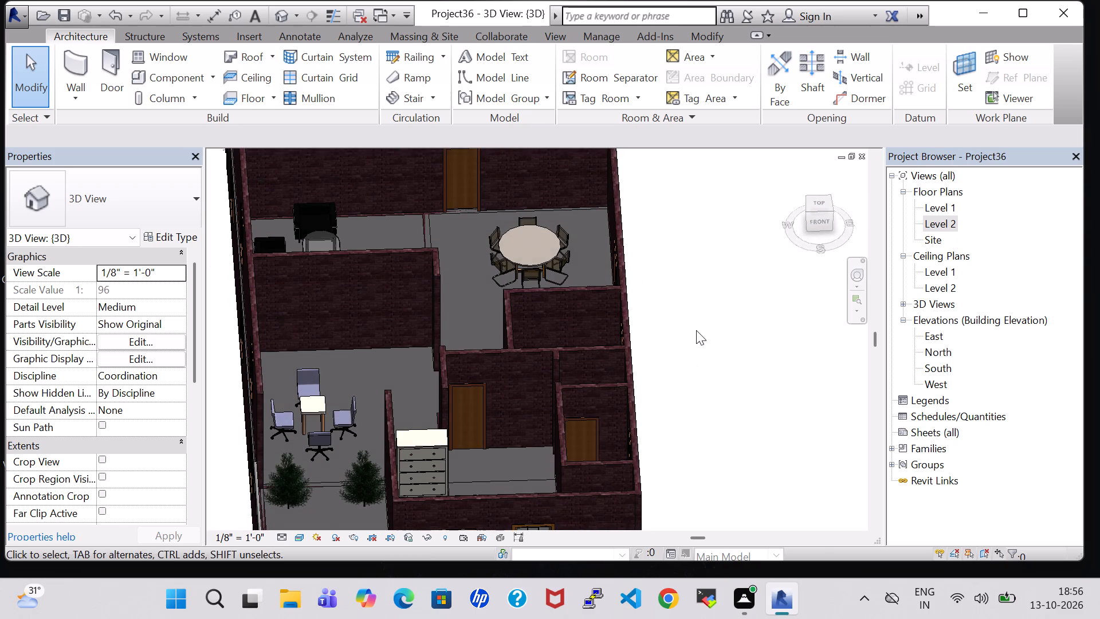
Examine the 3D house from above over the Level 2 rooms, along its window side, and over the front terrace and parking.
scroll(696, 330, up, 1)
middle_drag(696, 330, 696, 399)
scroll(700, 438, down, 2)
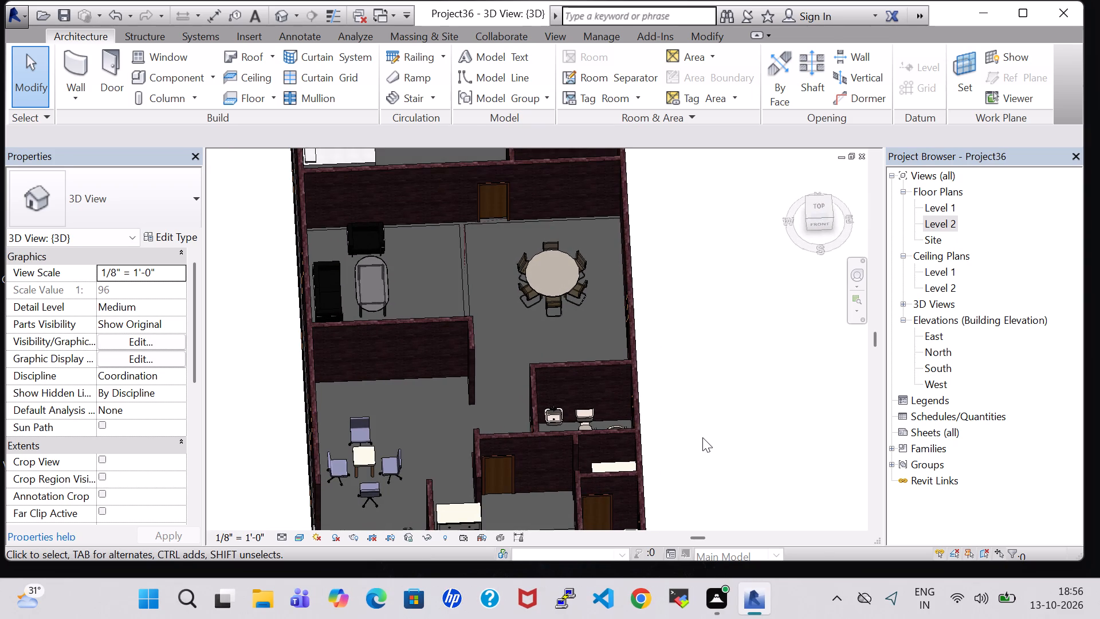
middle_drag(706, 442, 682, 308)
scroll(692, 312, down, 1)
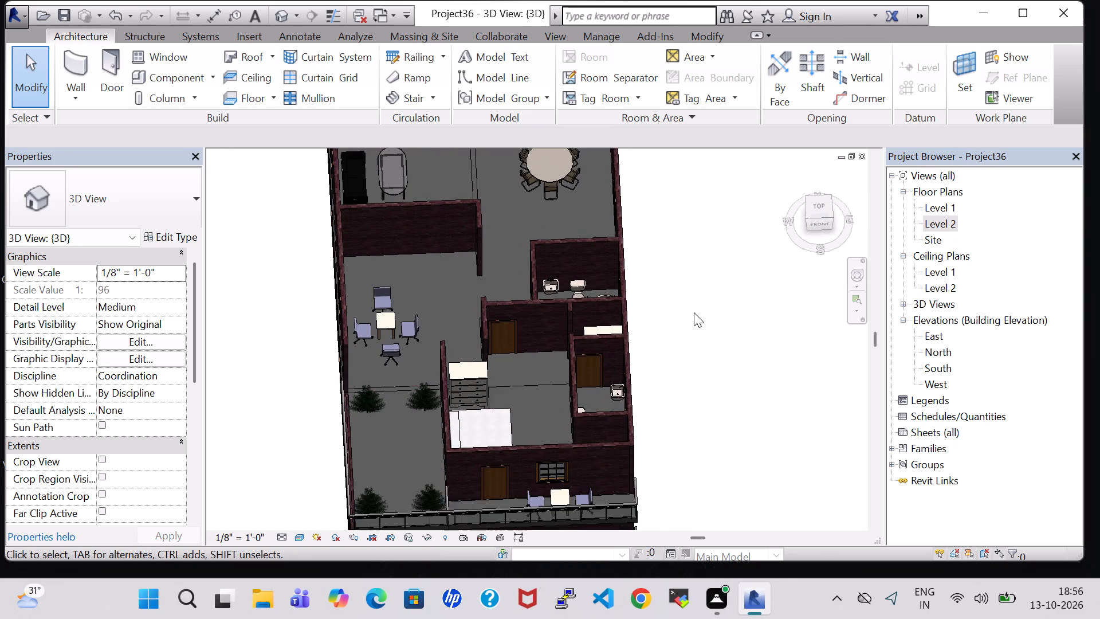
scroll(694, 312, down, 1)
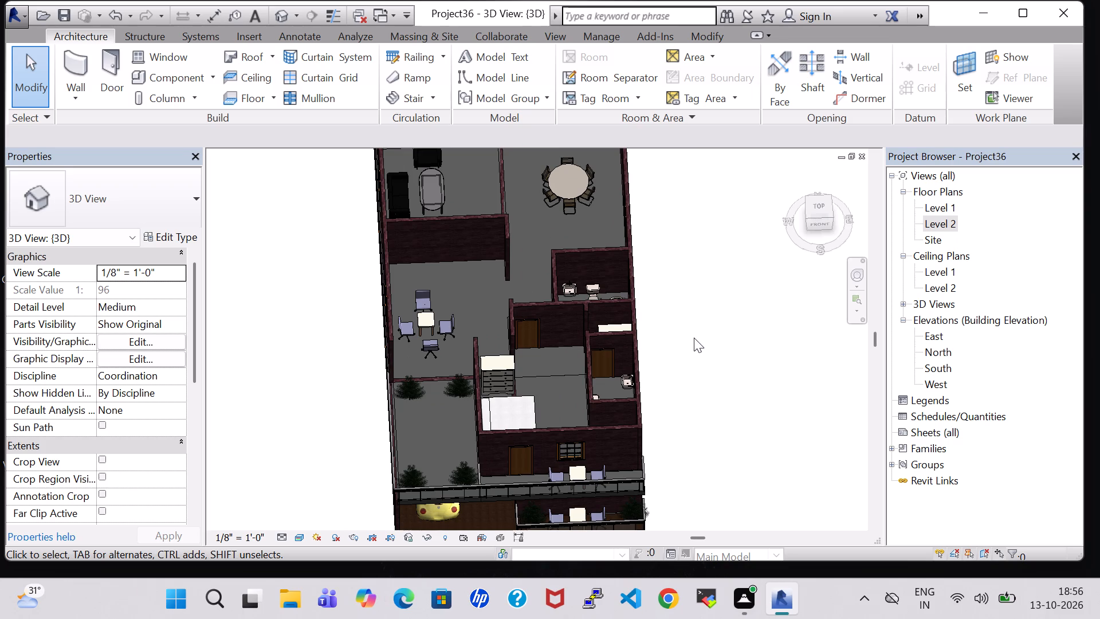
shift+middle_drag(693, 338, 595, 283)
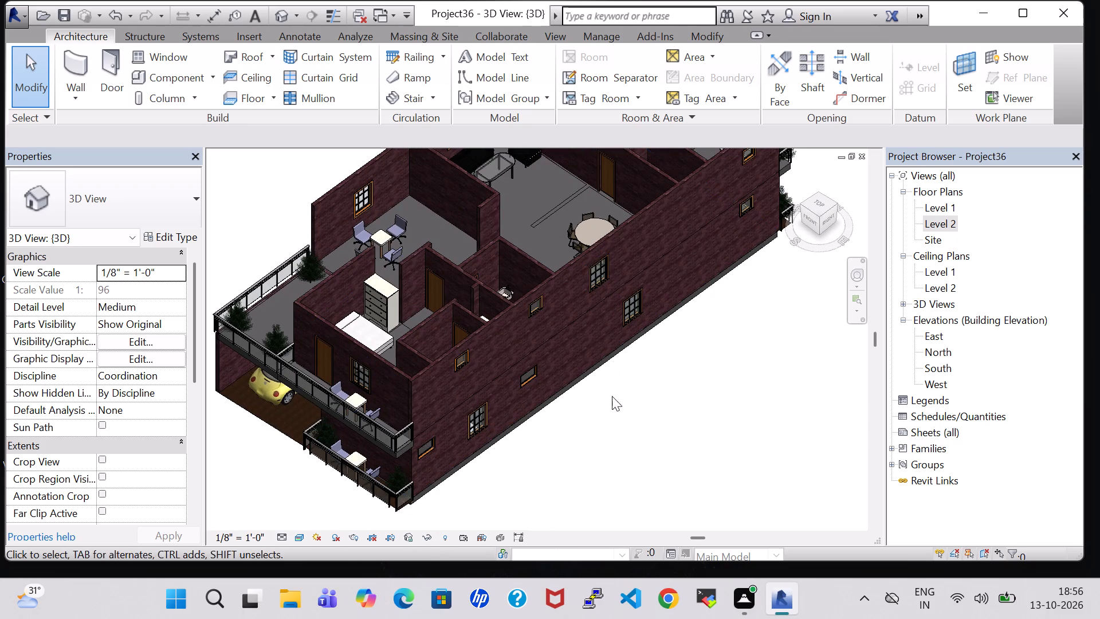
shift+middle_drag(607, 433, 657, 434)
shift+middle_drag(661, 426, 698, 439)
scroll(698, 439, up, 1)
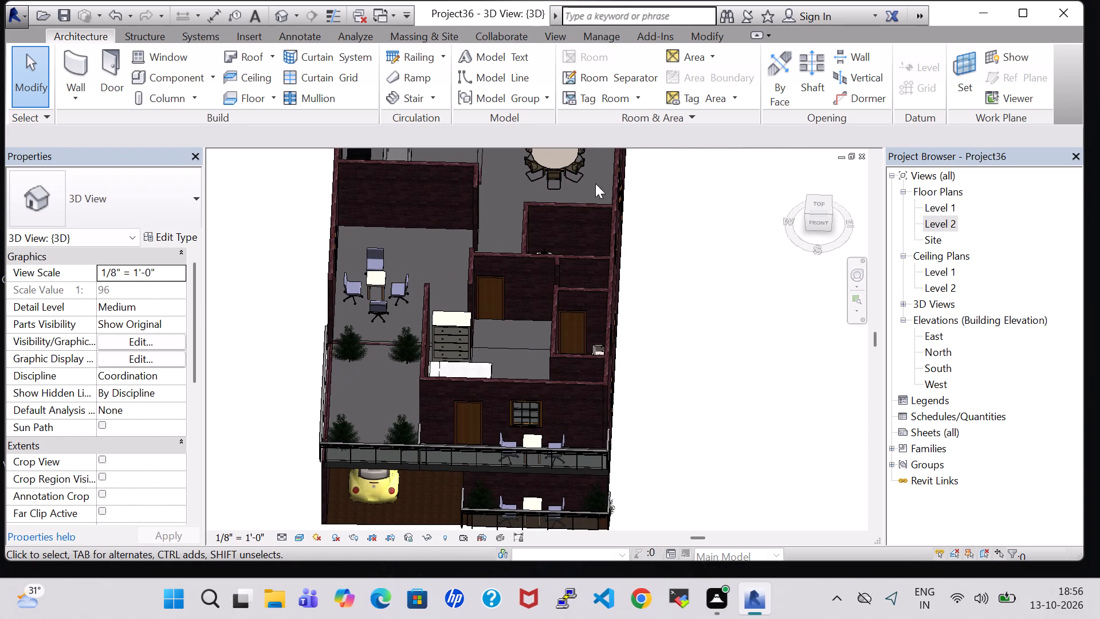
Review the full Level 2 floor plan with its room tags and furniture layout.
double_click(937, 229)
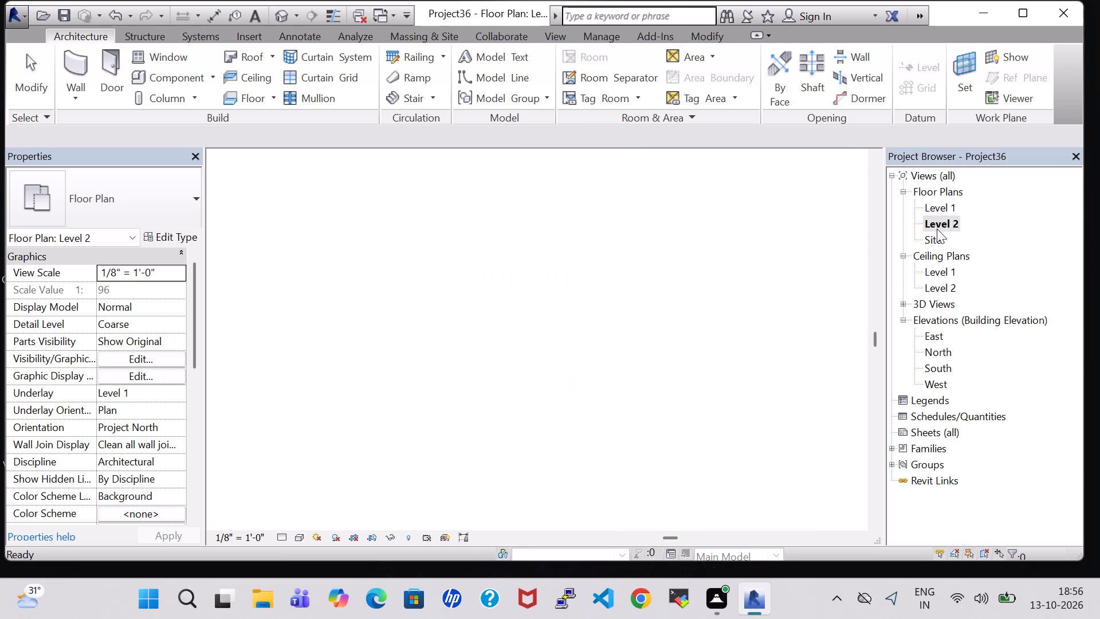
click(691, 300)
scroll(692, 300, up, 1)
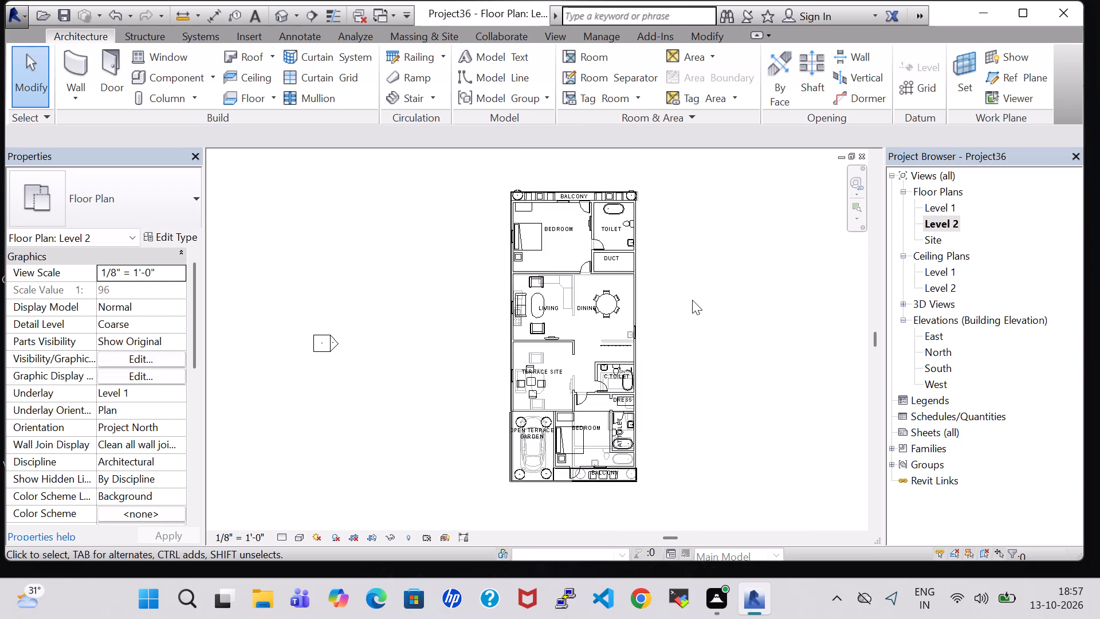
middle_drag(692, 300, 692, 293)
click(692, 293)
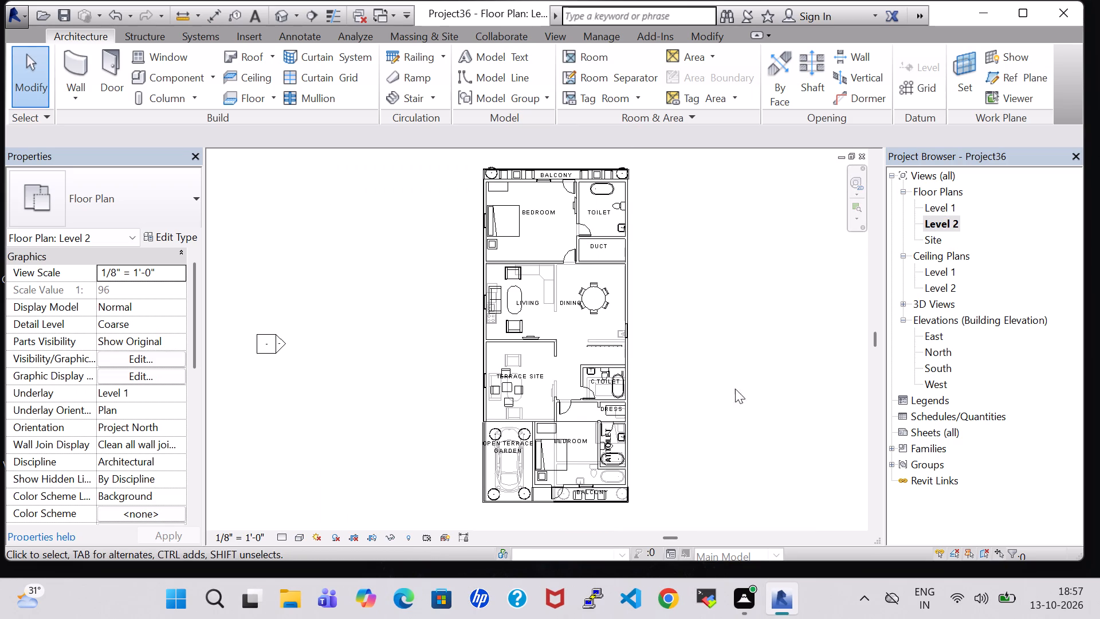
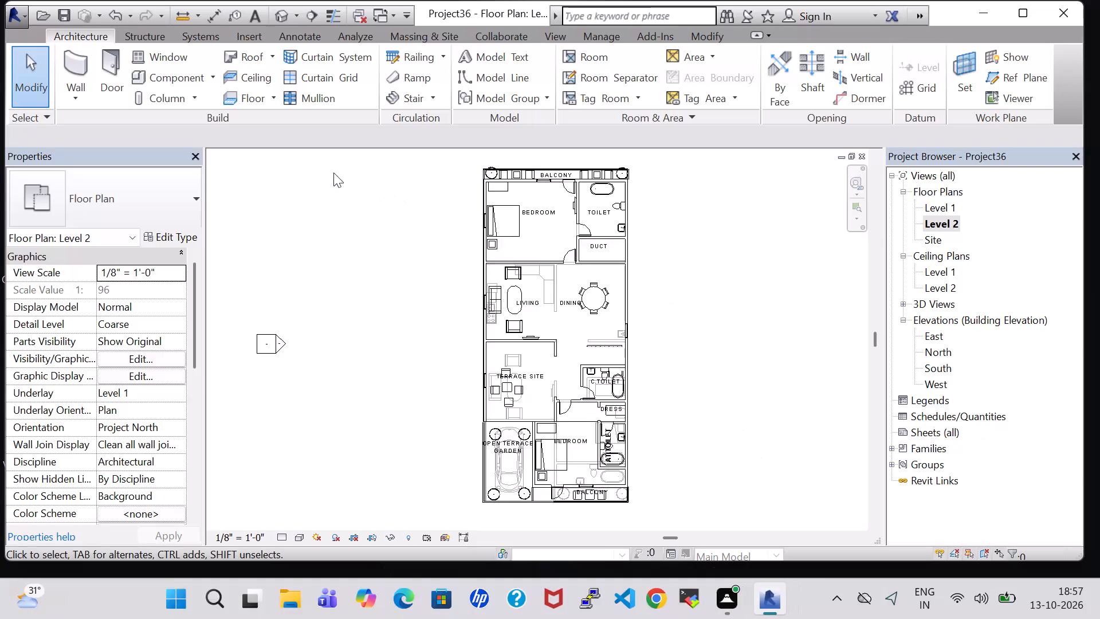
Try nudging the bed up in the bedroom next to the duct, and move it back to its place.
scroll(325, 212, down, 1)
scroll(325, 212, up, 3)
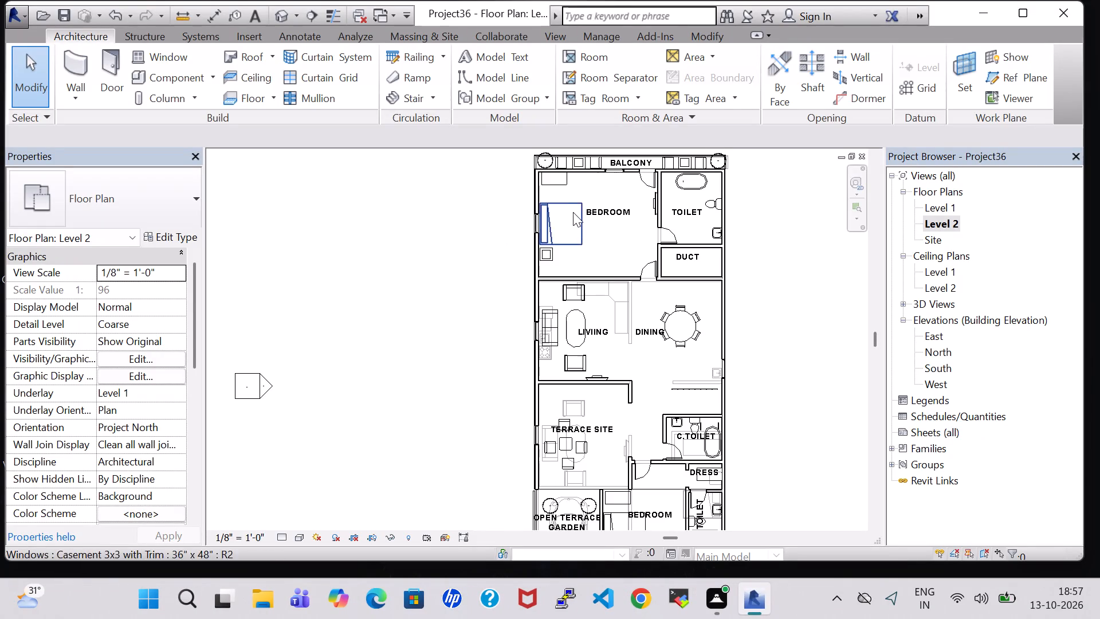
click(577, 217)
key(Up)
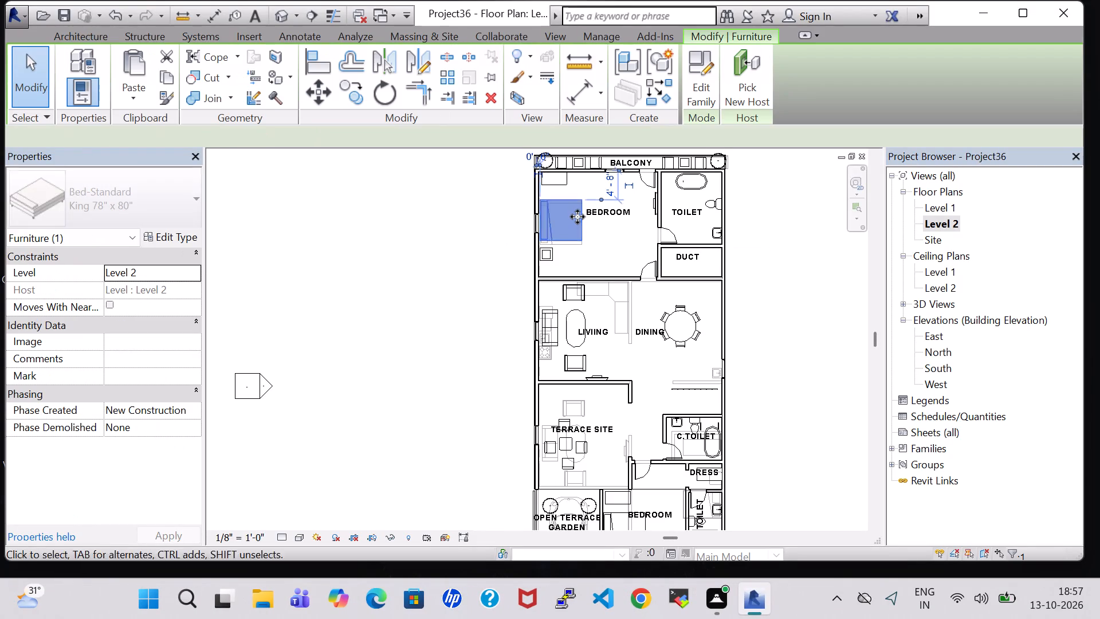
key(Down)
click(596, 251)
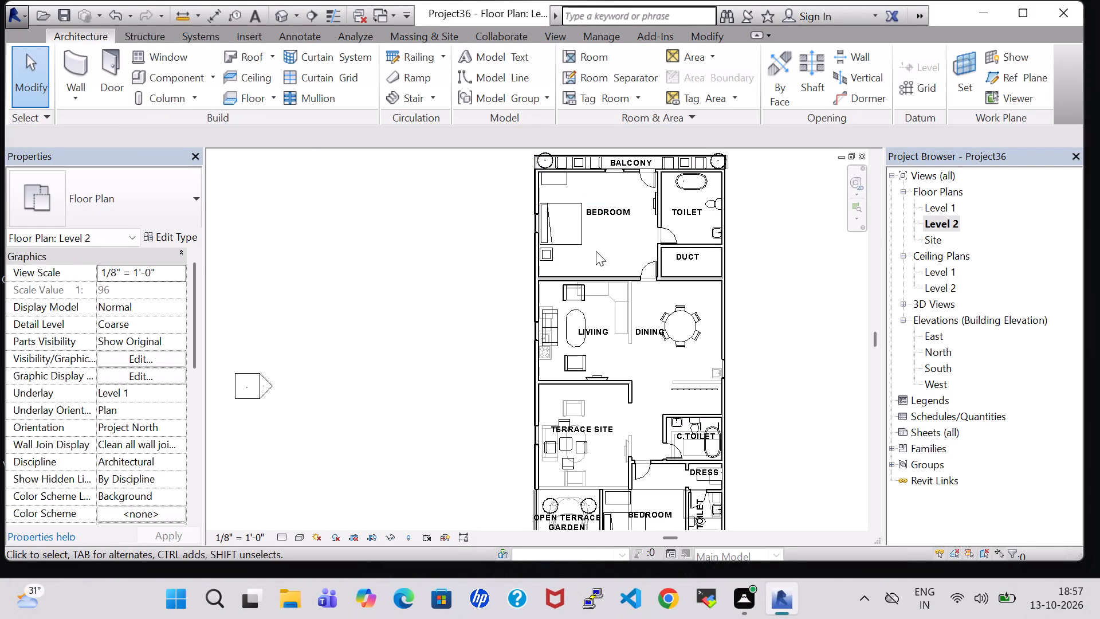
Nudge the DUCT room tag slightly down so it sits in the middle of the duct space.
scroll(761, 230, up, 3)
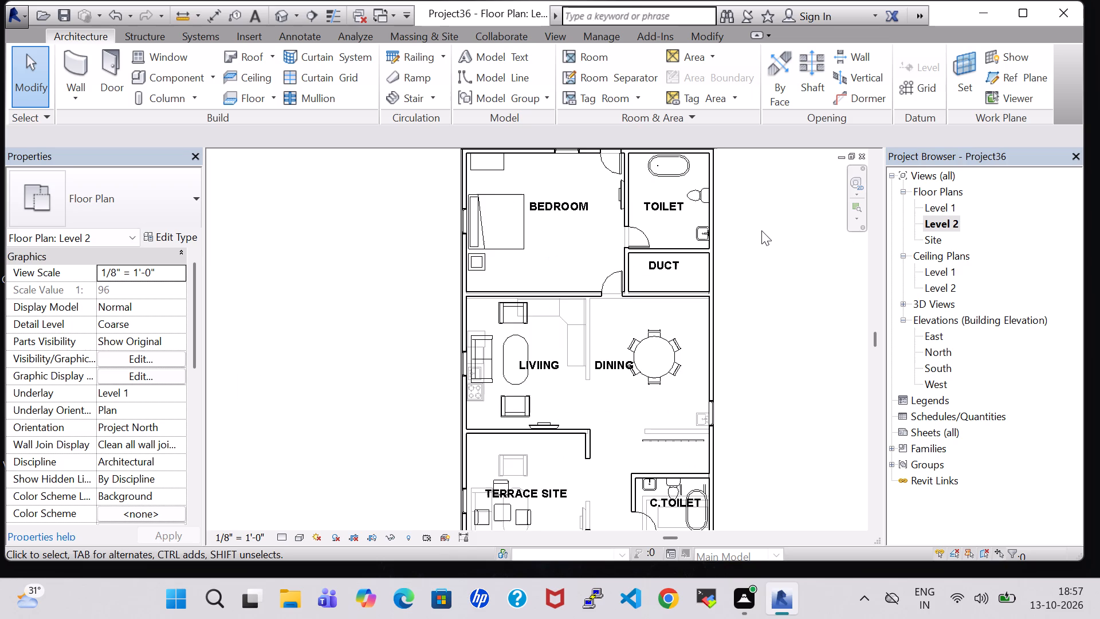
scroll(761, 230, up, 1)
middle_drag(761, 230, 815, 231)
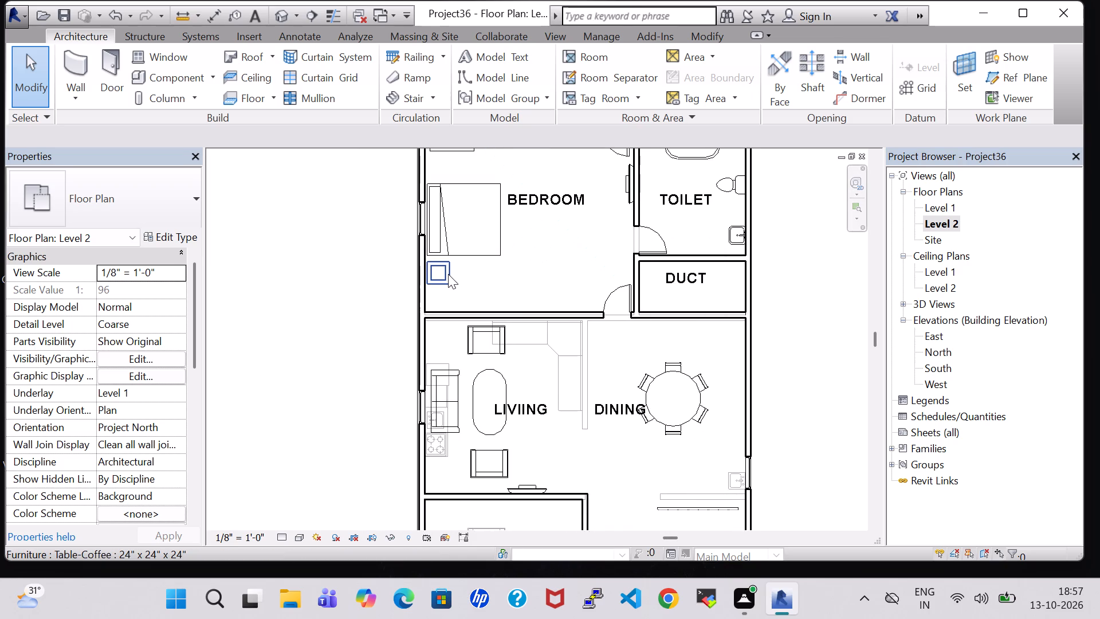
click(784, 269)
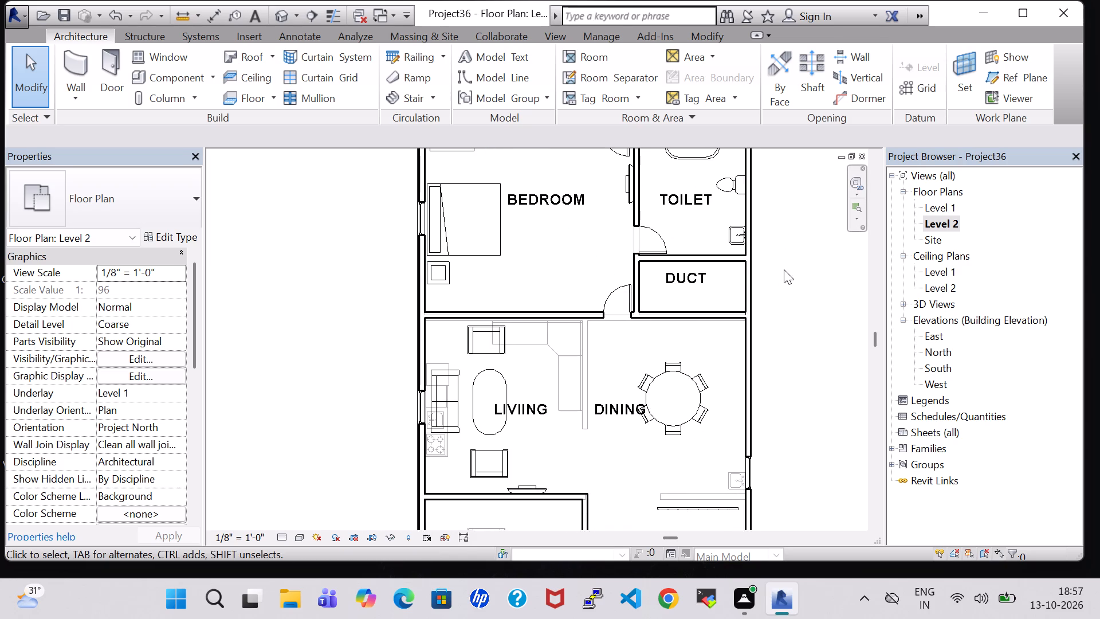
scroll(784, 269, down, 1)
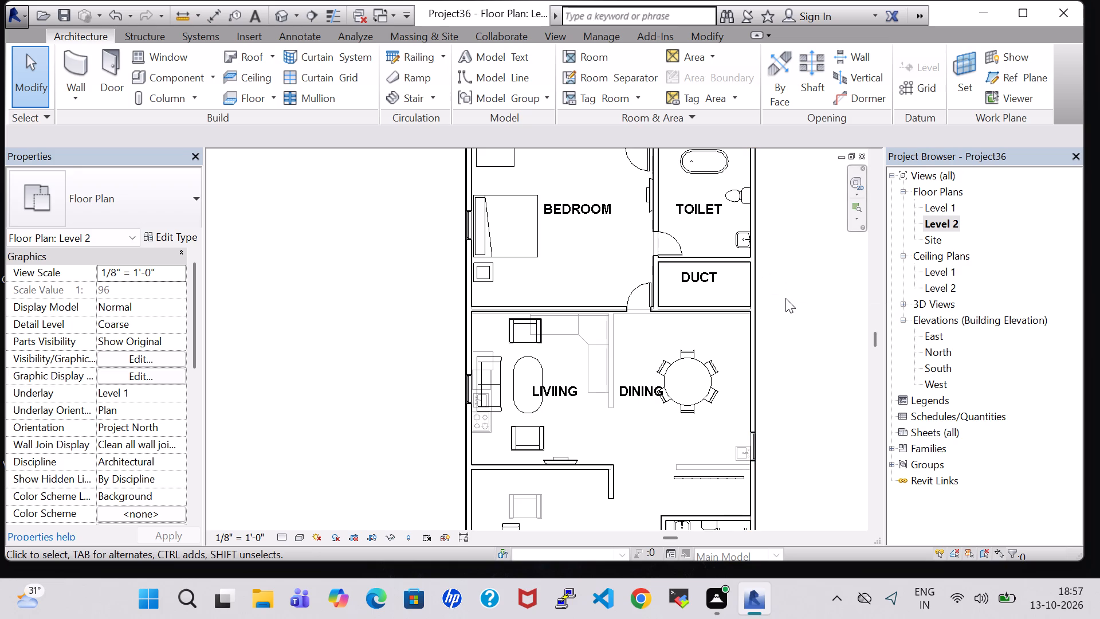
scroll(592, 252, down, 1)
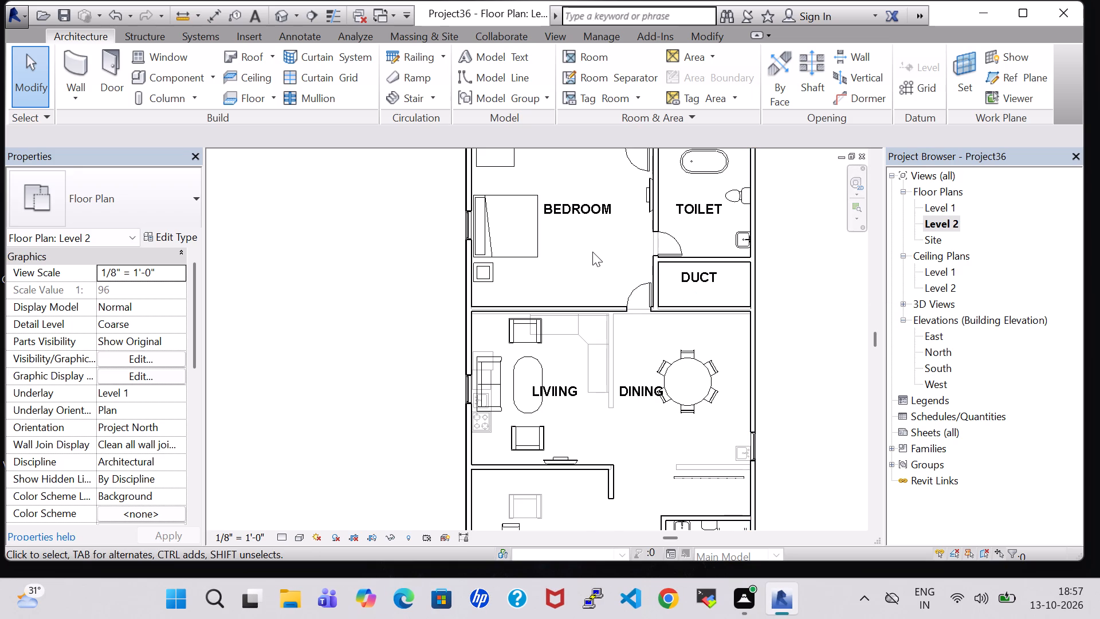
scroll(592, 252, down, 2)
click(749, 270)
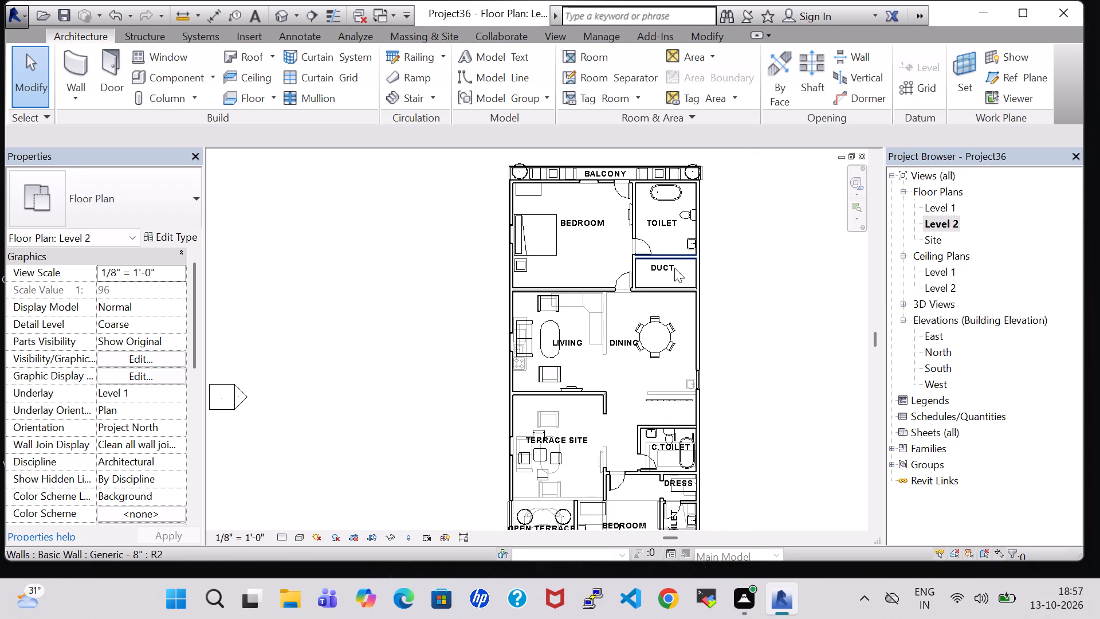
click(671, 269)
key(Down)
key(Down)
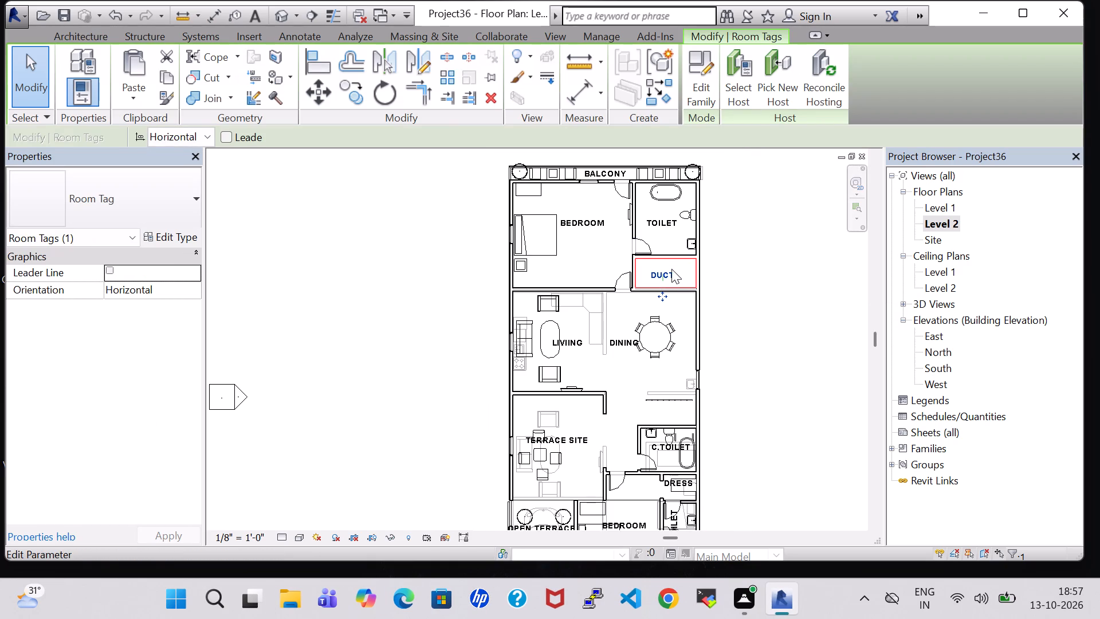
click(750, 291)
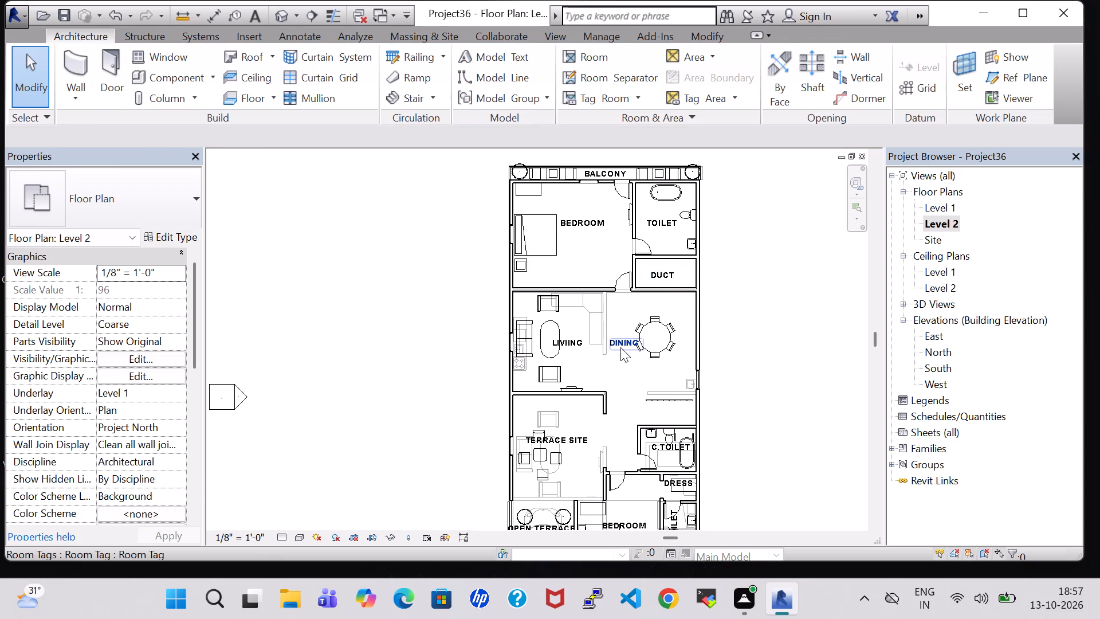
Nudge the DINING room tag to the right, onto the round dining table.
click(620, 347)
key(Right)
key(Right)
key(Right)
key(Right)
key(Right)
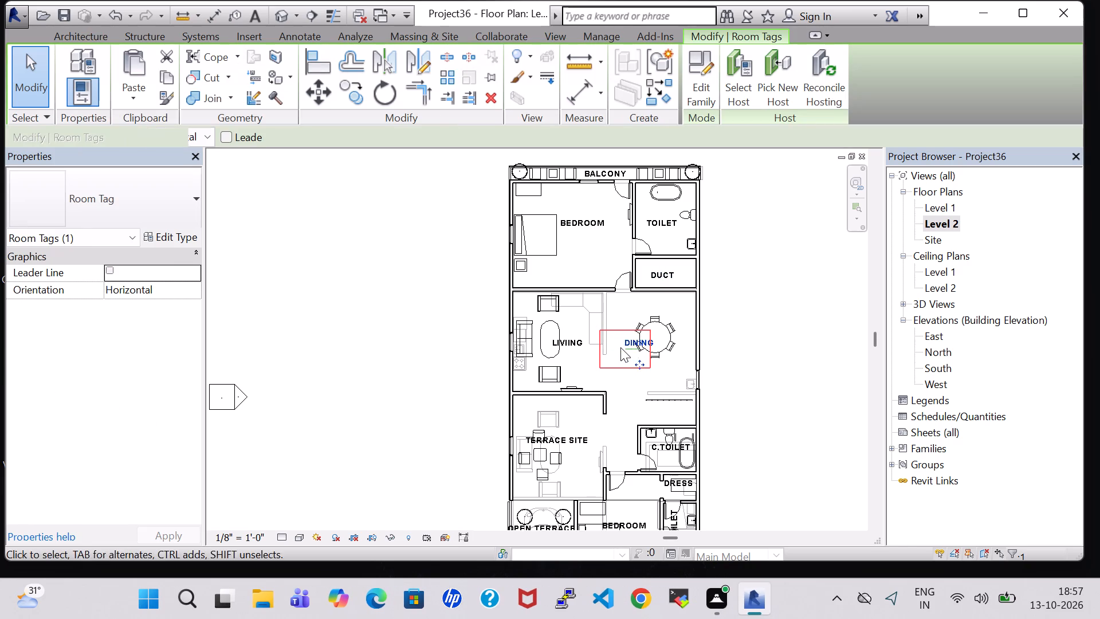
key(Right)
key(Right)
click(823, 327)
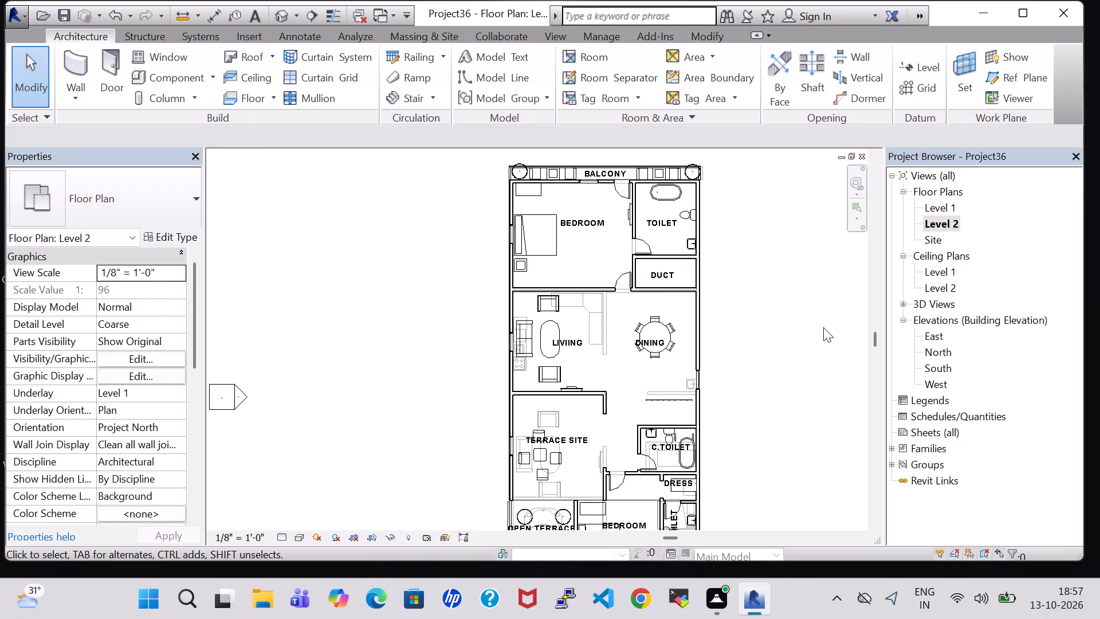
Check the placement and wording of the room tags in the living and dining area.
scroll(823, 327, up, 1)
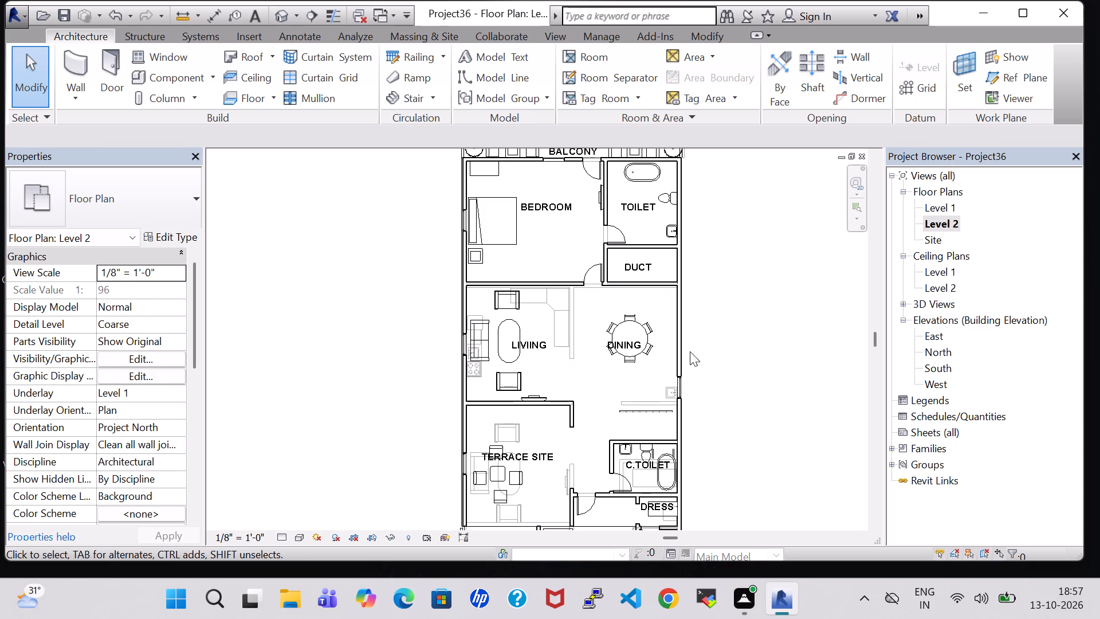
click(628, 344)
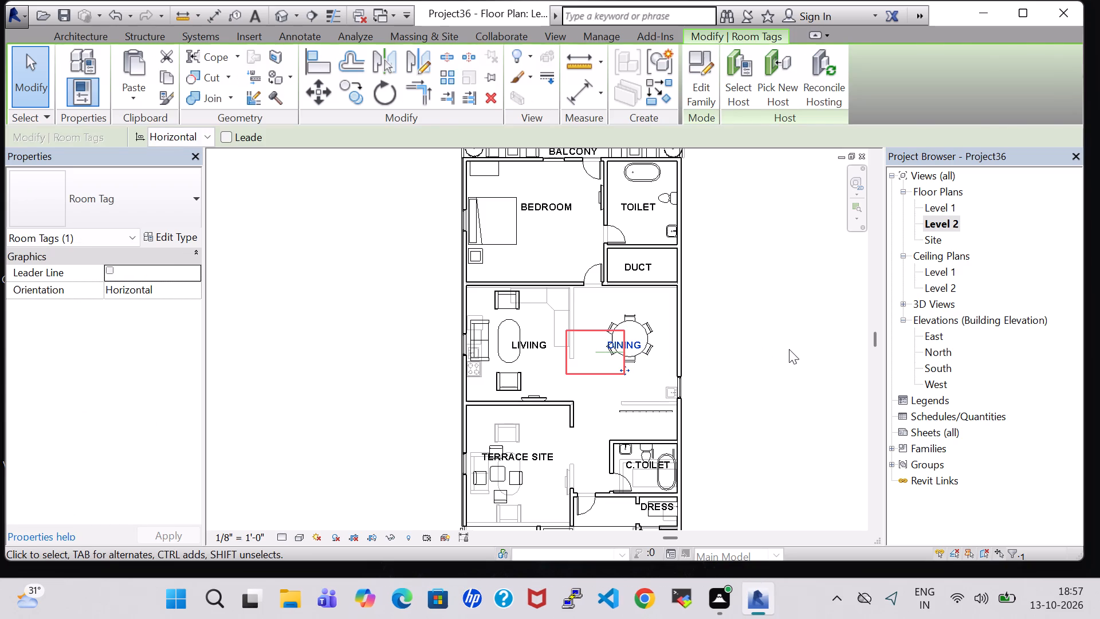
click(789, 349)
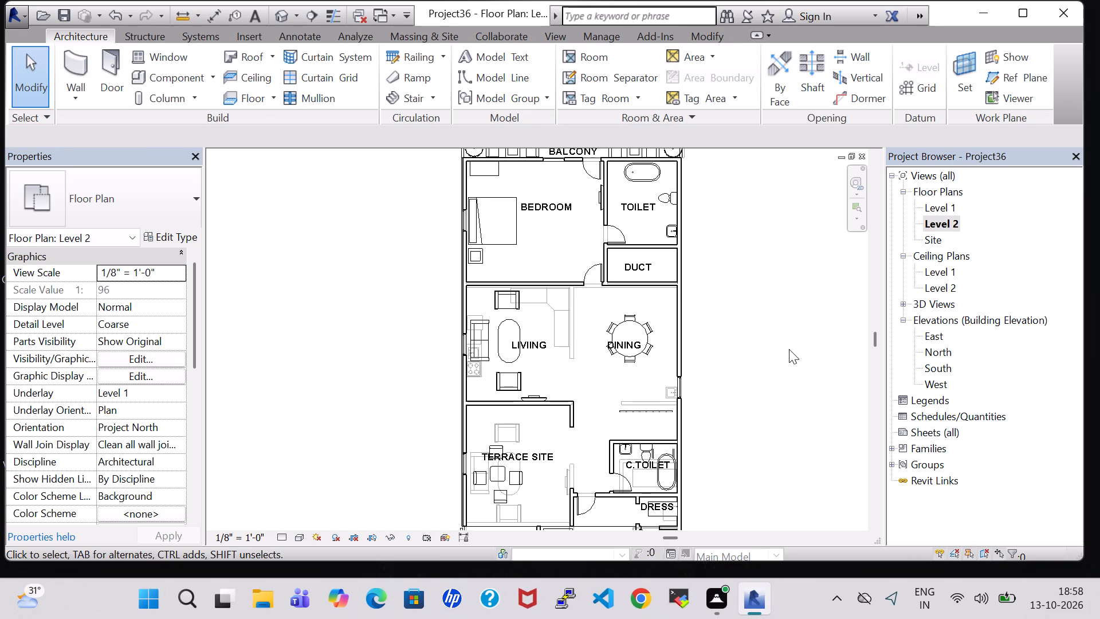
click(765, 328)
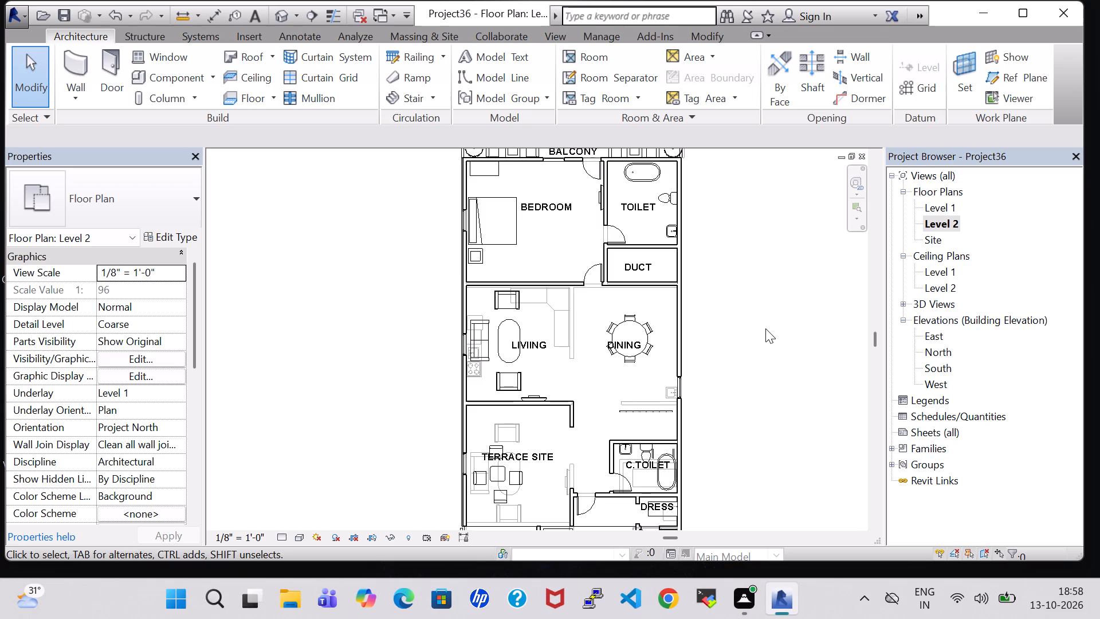
scroll(765, 328, up, 2)
click(765, 328)
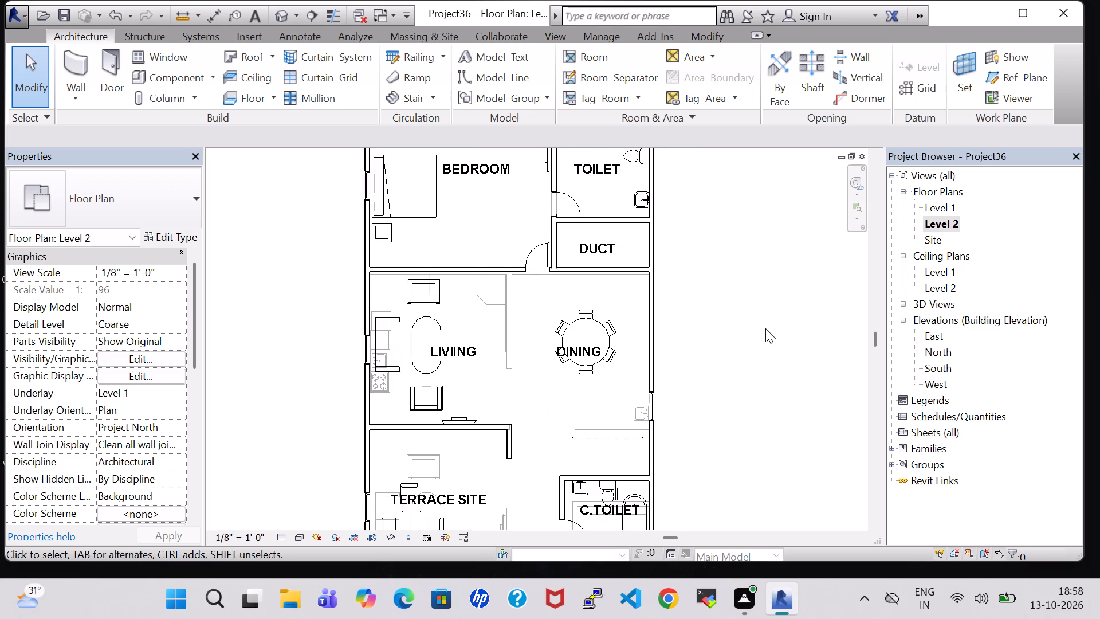
click(702, 311)
click(777, 336)
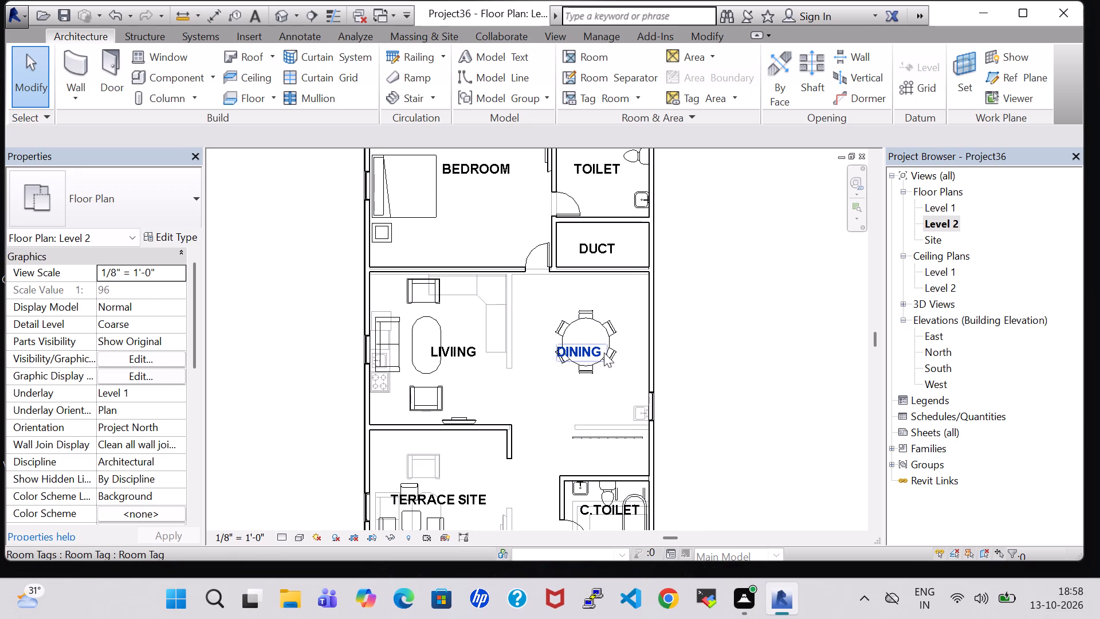
click(724, 351)
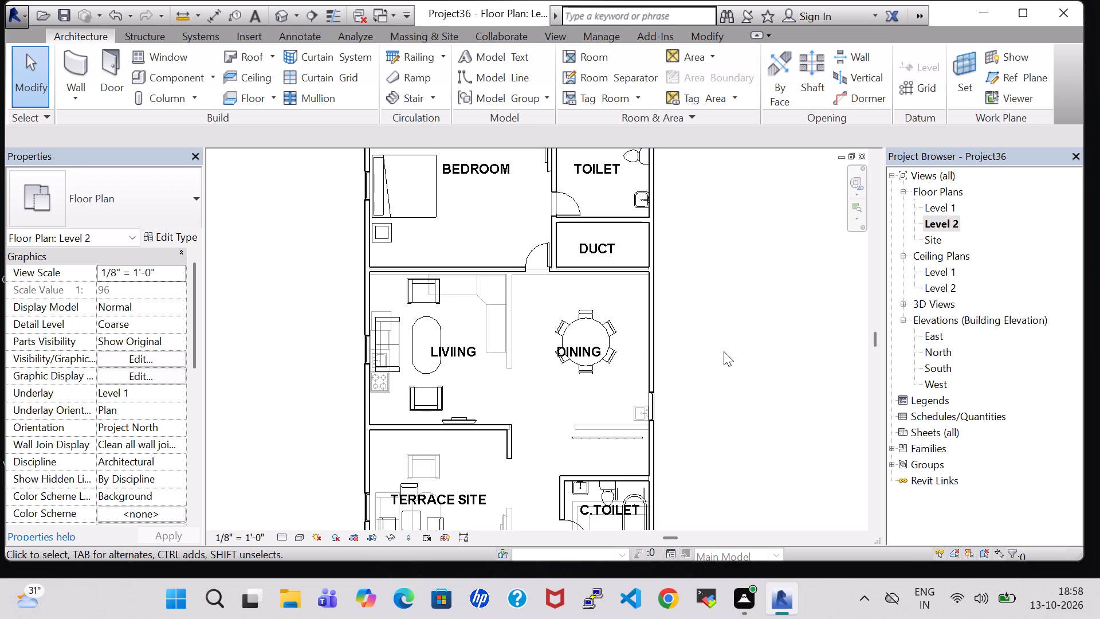
Correct the spelling of the living room's tag to LIVING.
scroll(724, 351, up, 4)
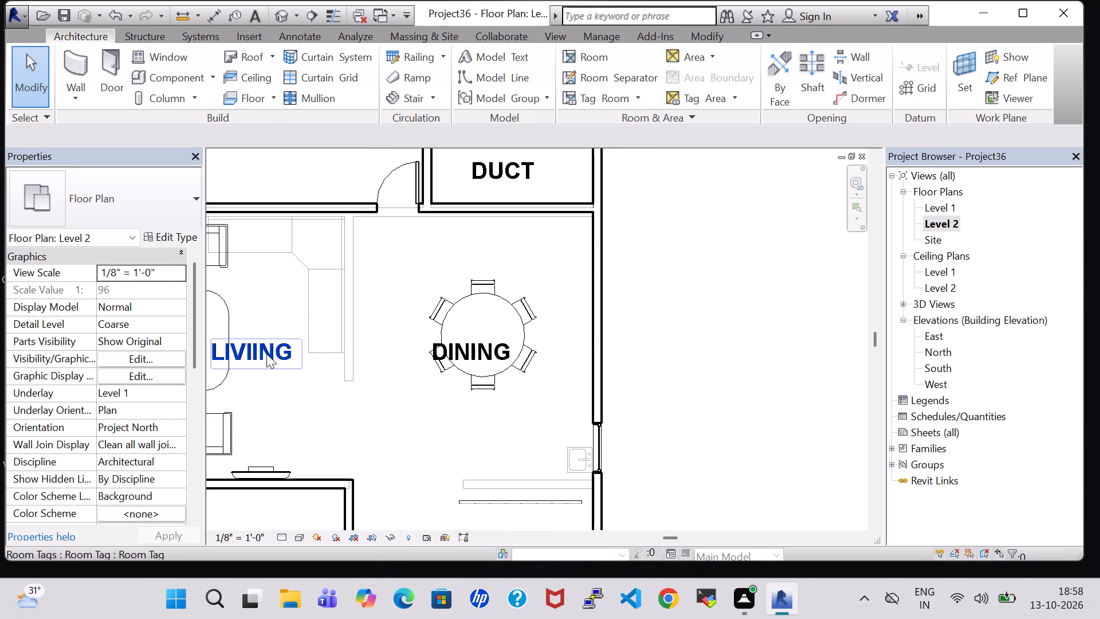
double_click(266, 354)
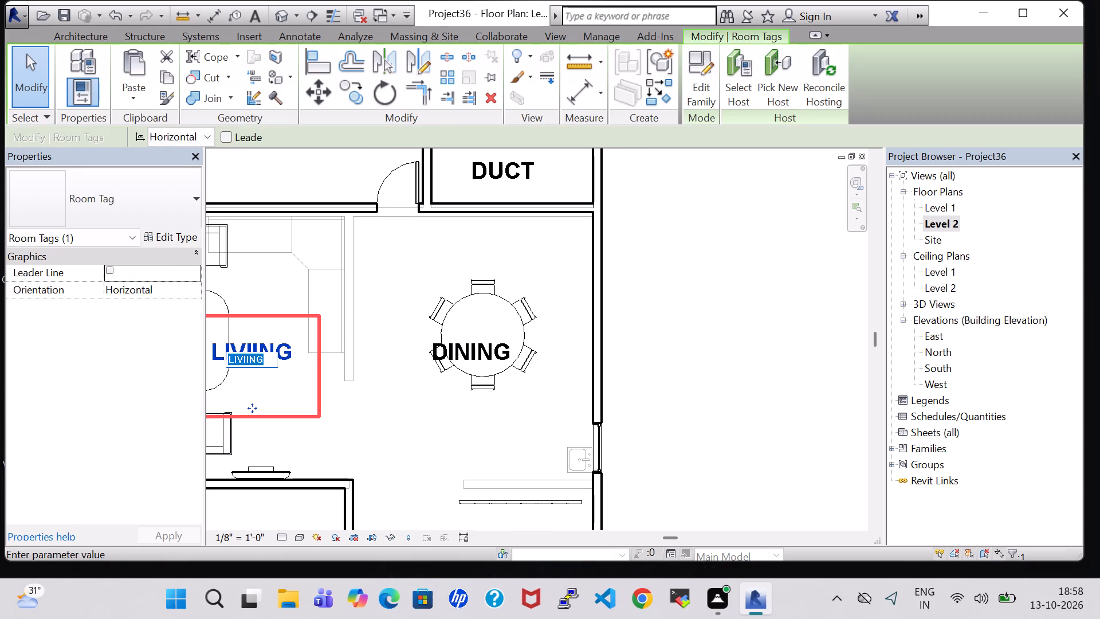
click(247, 355)
key(BackSpace)
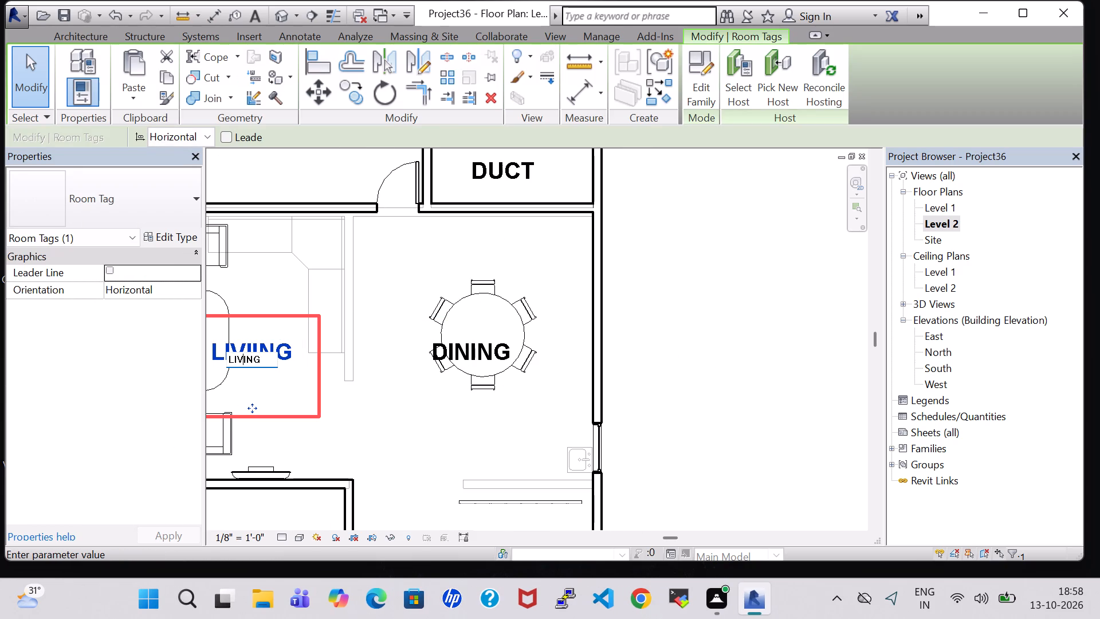
key(Return)
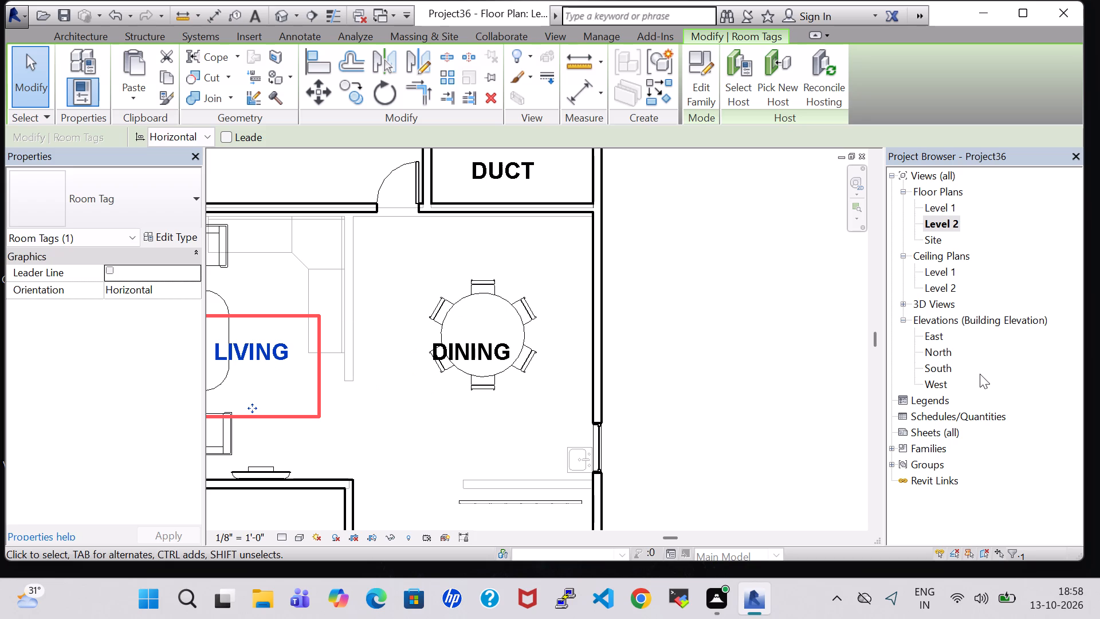
click(755, 311)
Review the whole Level 2 floor plan, from the terrace and front balcony up to the rear bedroom and balcony.
scroll(755, 311, down, 2)
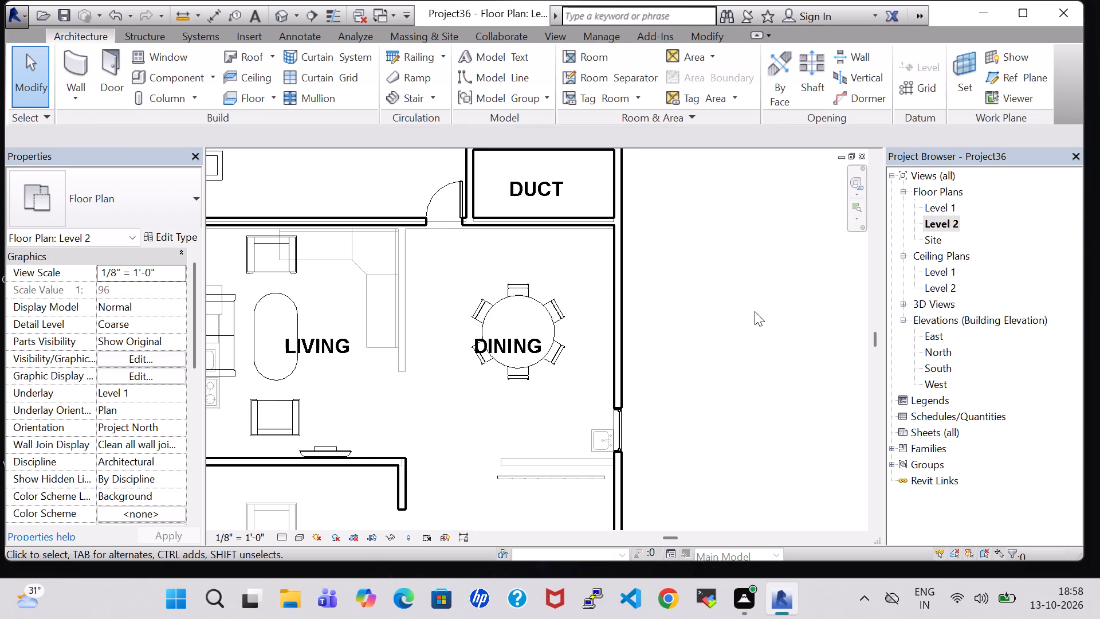
scroll(797, 353, down, 1)
middle_drag(803, 374, 814, 267)
scroll(814, 267, down, 3)
middle_click(836, 386)
scroll(830, 375, down, 2)
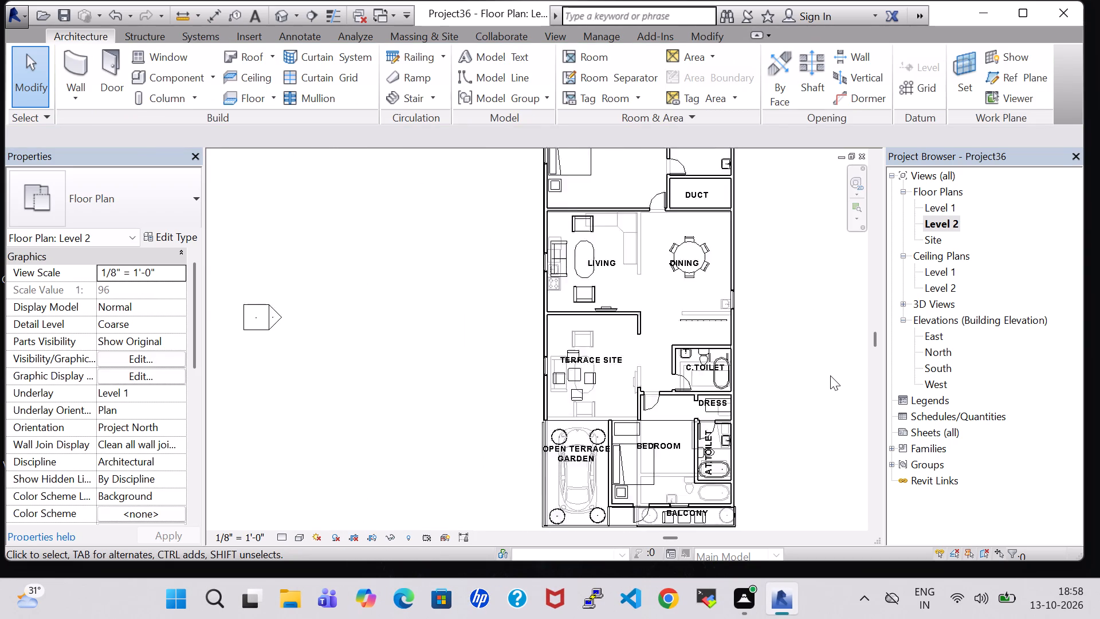
scroll(830, 375, down, 1)
middle_drag(832, 386, 772, 386)
scroll(780, 377, up, 1)
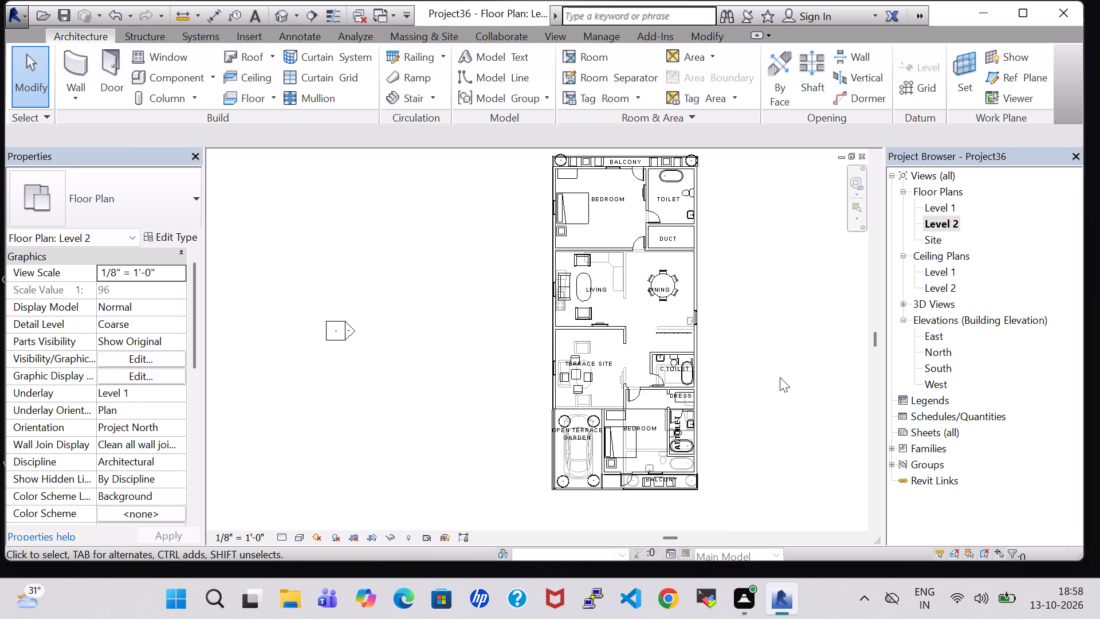
scroll(777, 359, up, 1)
middle_drag(777, 359, 769, 390)
scroll(770, 390, down, 1)
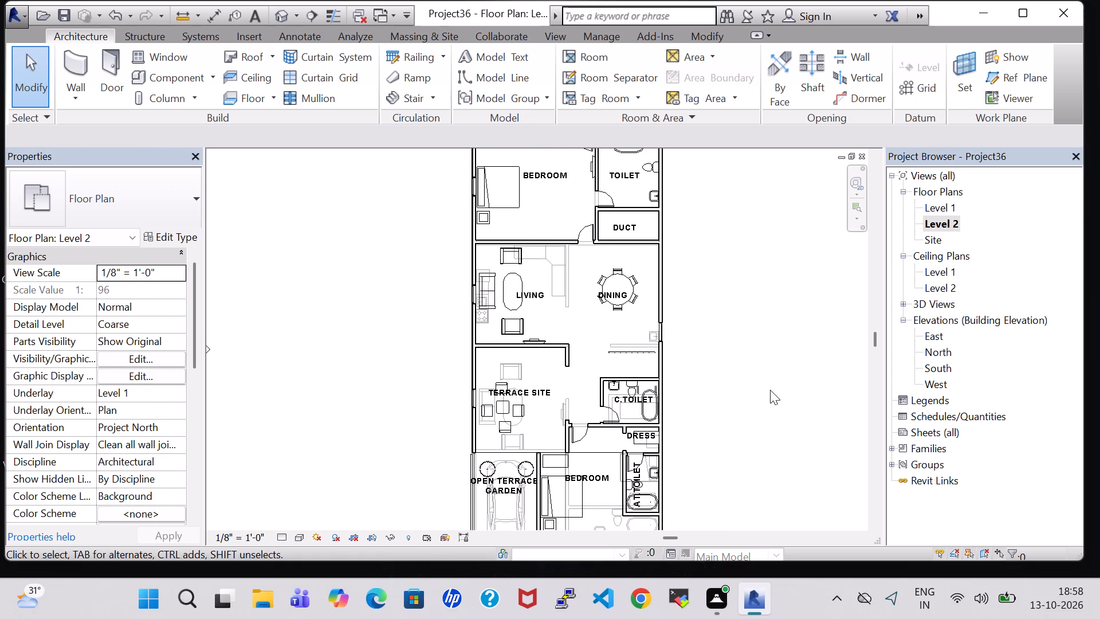
scroll(770, 390, down, 1)
middle_drag(770, 390, 721, 371)
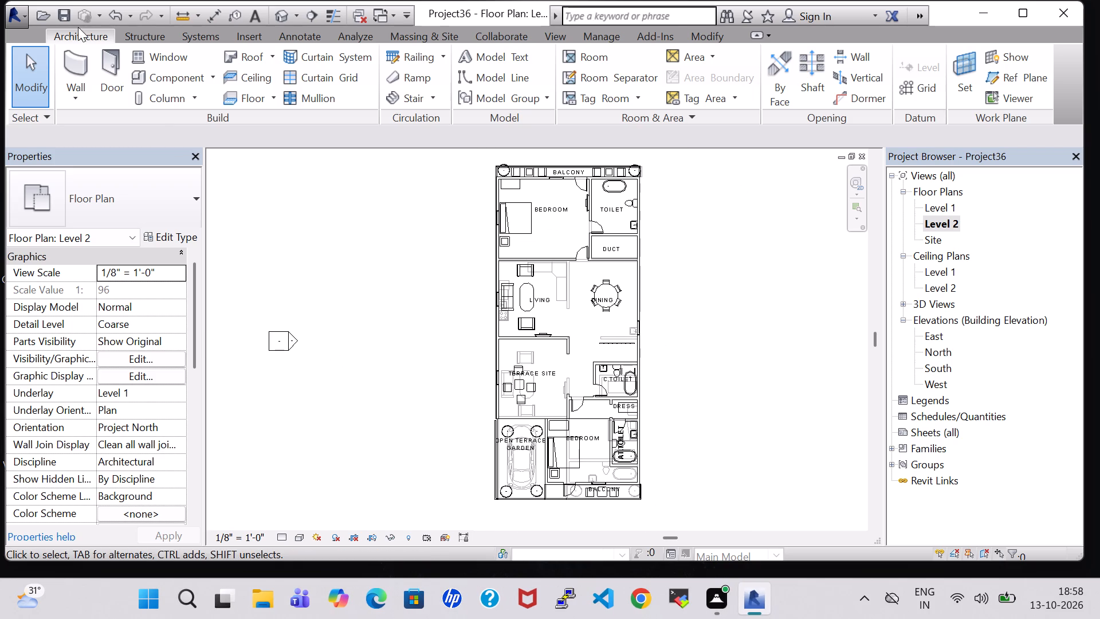
Save the project.
click(65, 13)
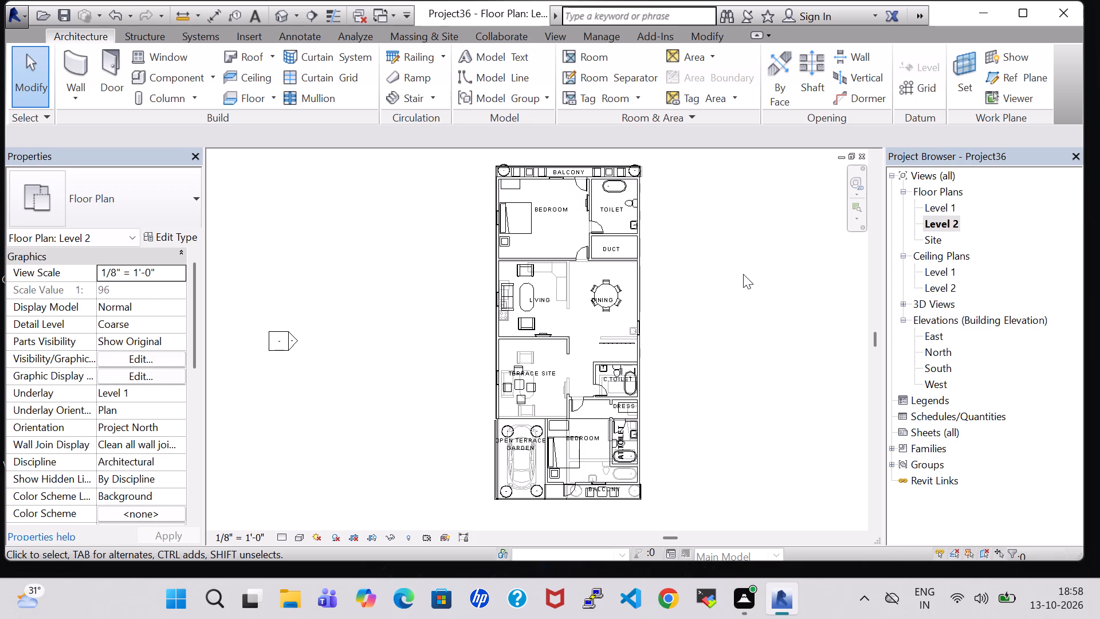
Check the Level 1 floor plan and return to the Level 2 floor plan.
double_click(937, 210)
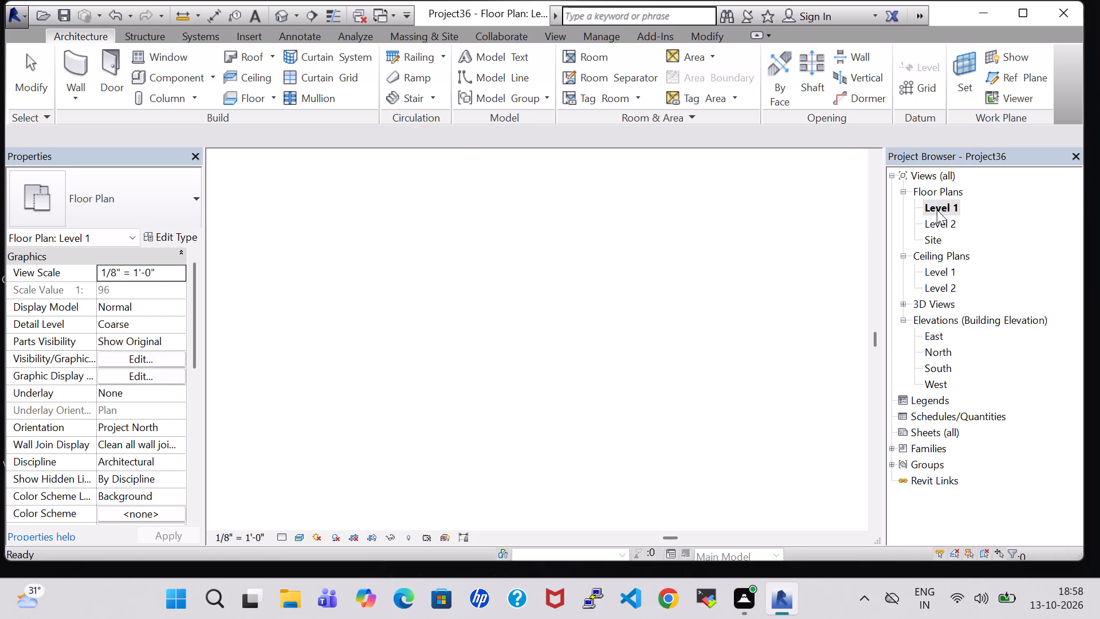
scroll(771, 241, down, 2)
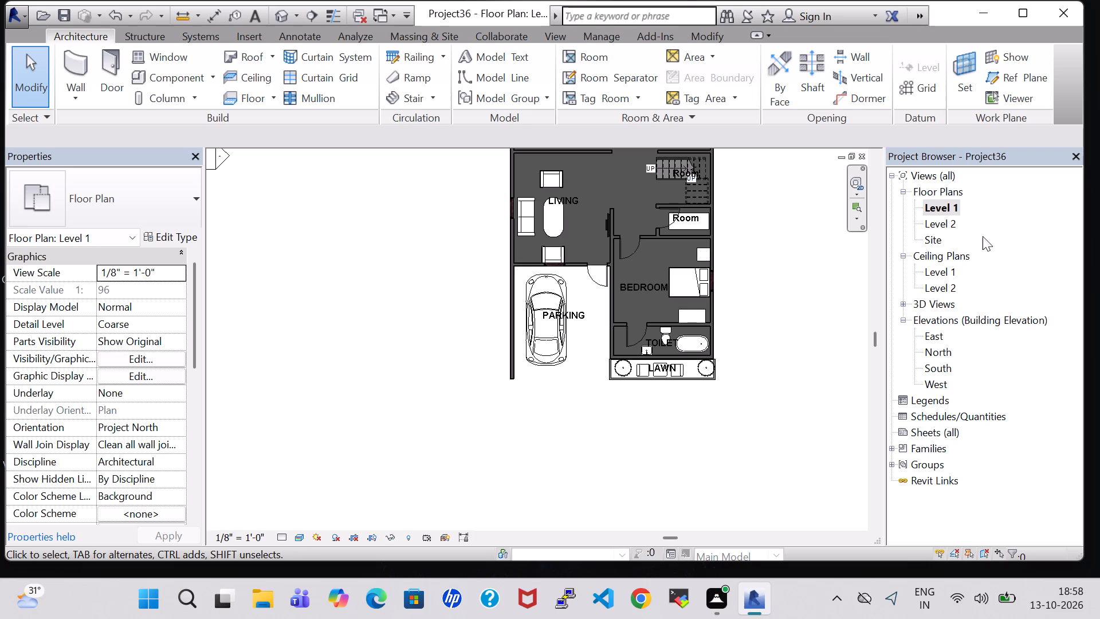
double_click(946, 221)
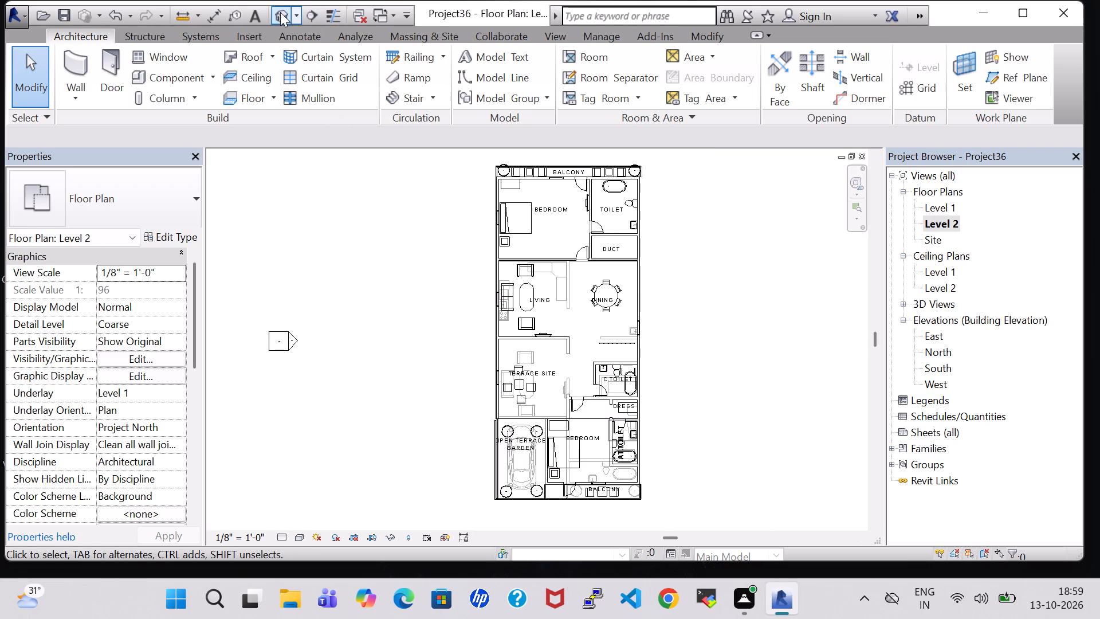
click(707, 283)
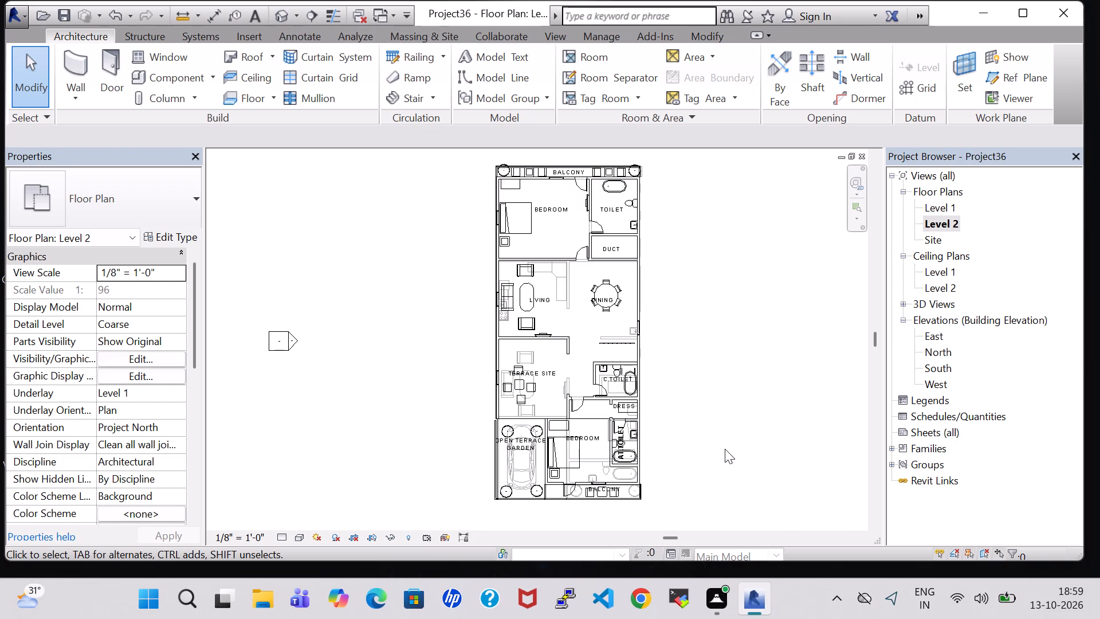
Save the project.
click(62, 7)
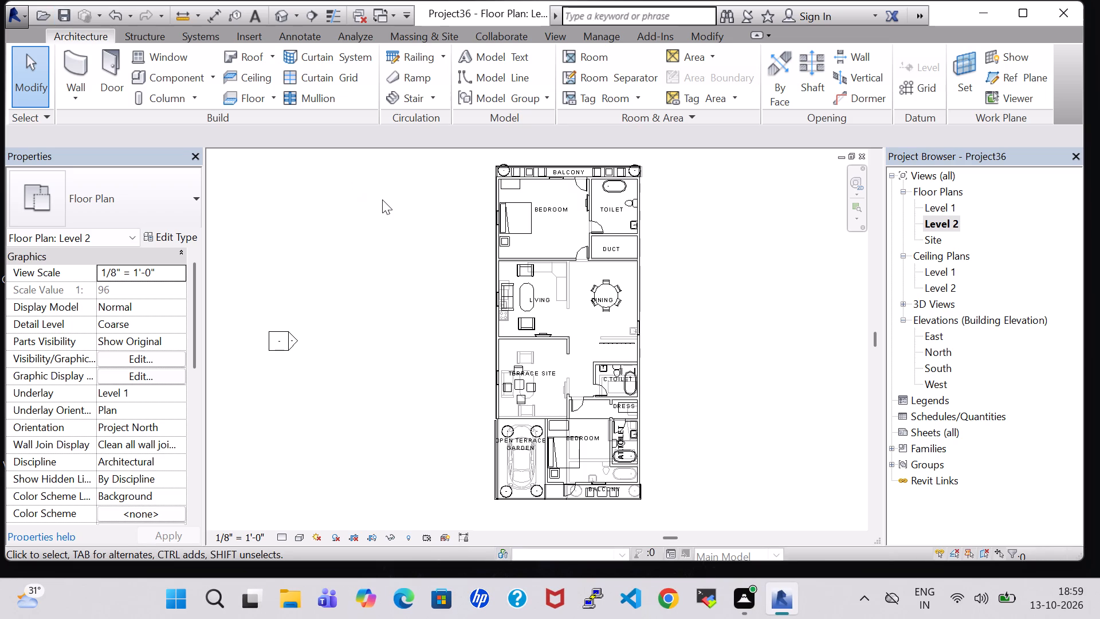
Export the project as an IFC 2x3 file named Project36 in the work folder.
click(15, 28)
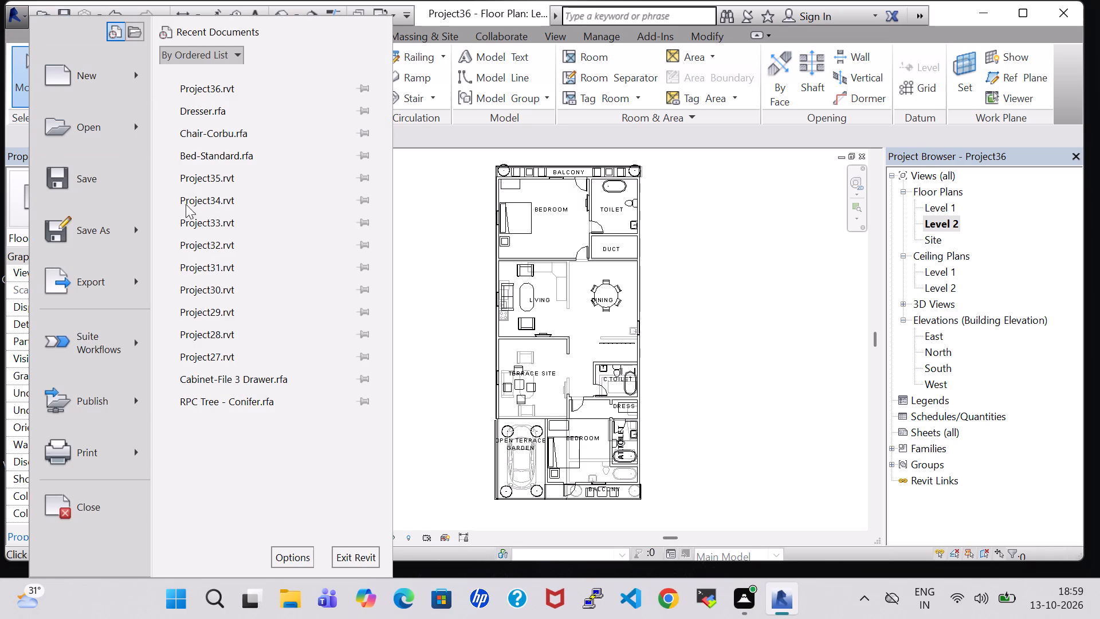
click(117, 299)
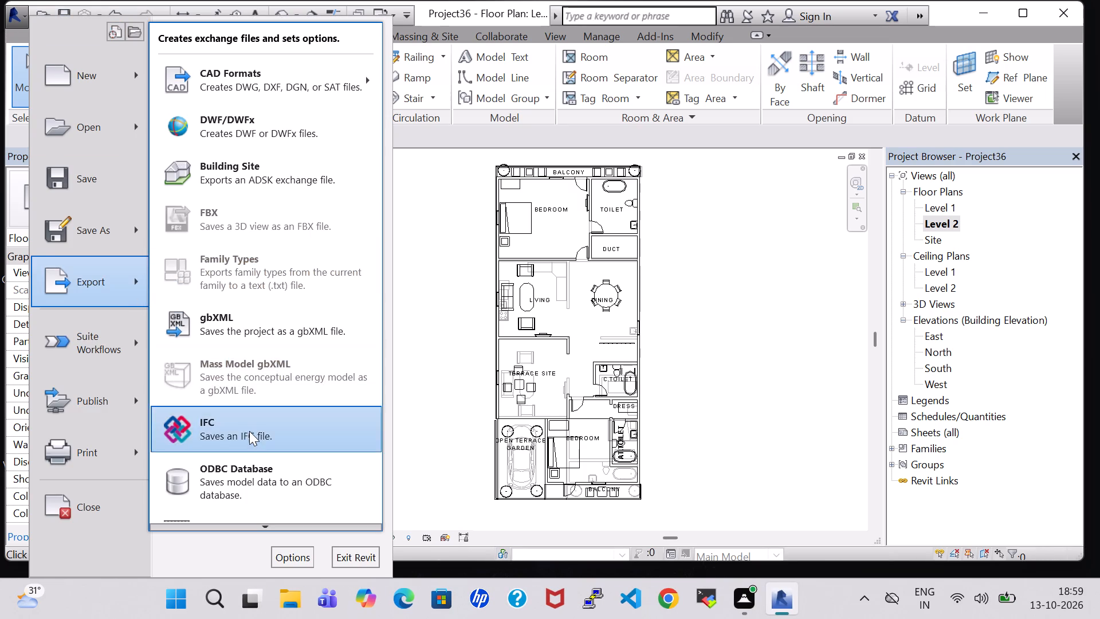
click(249, 432)
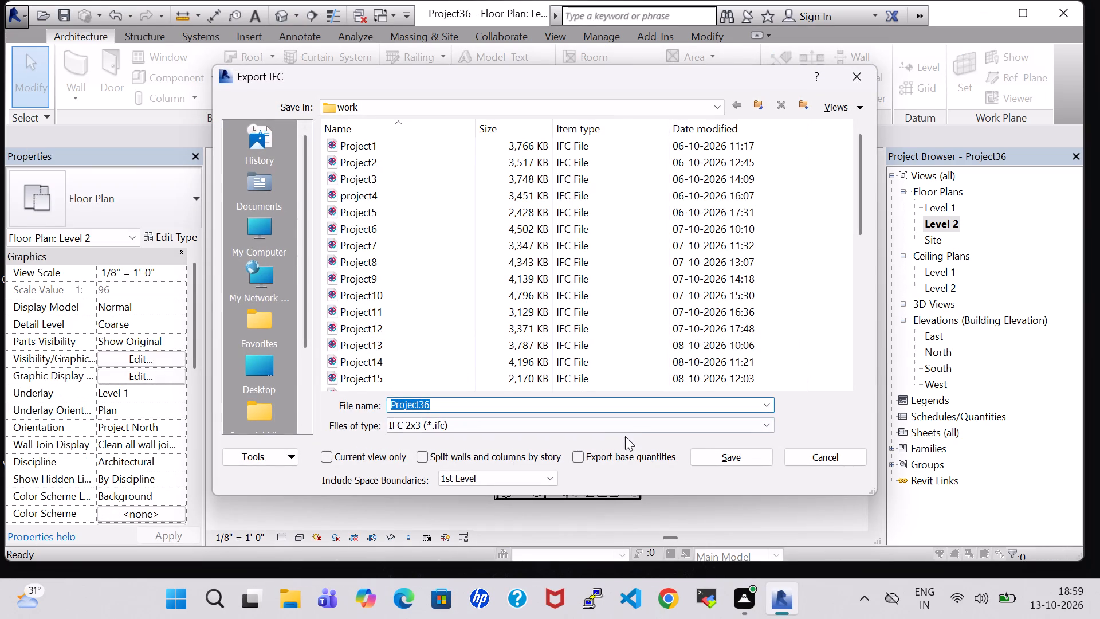
scroll(777, 331, down, 9)
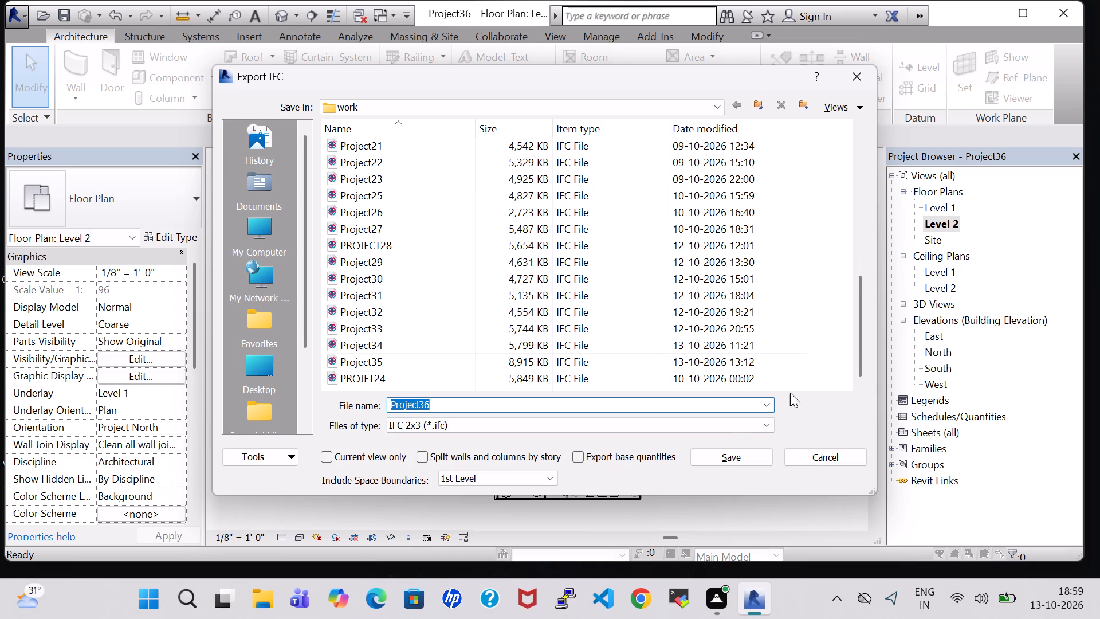
click(728, 452)
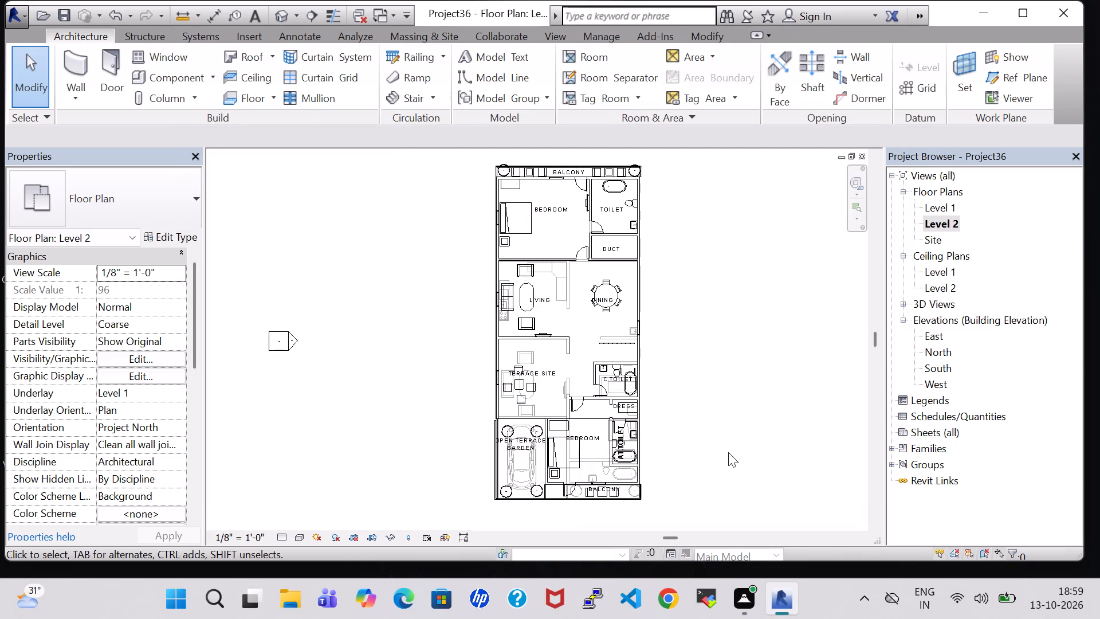
click(716, 368)
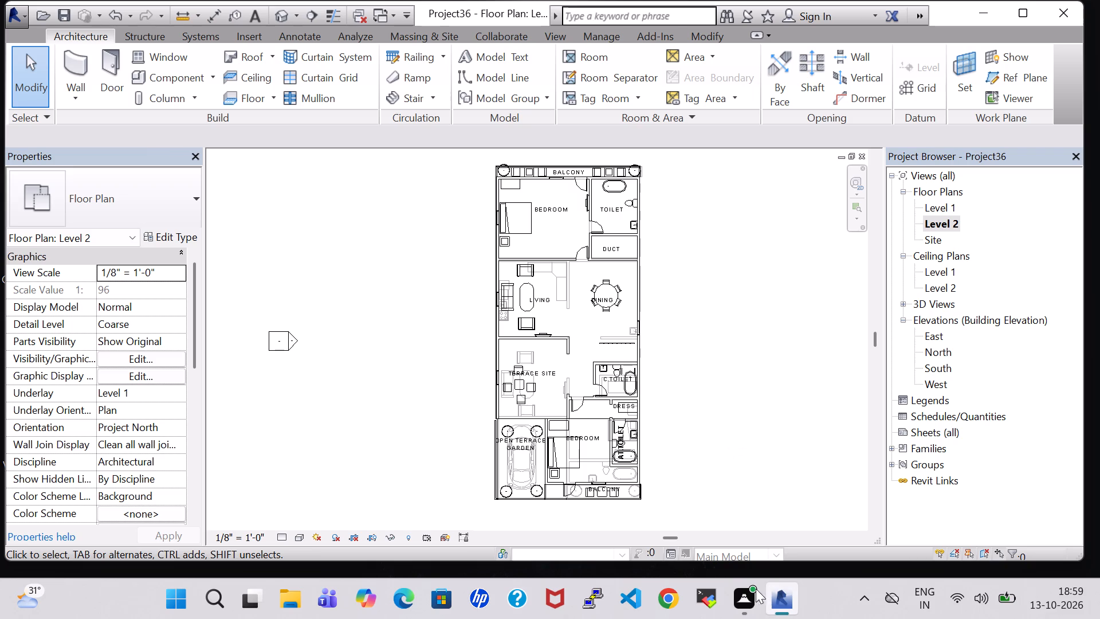
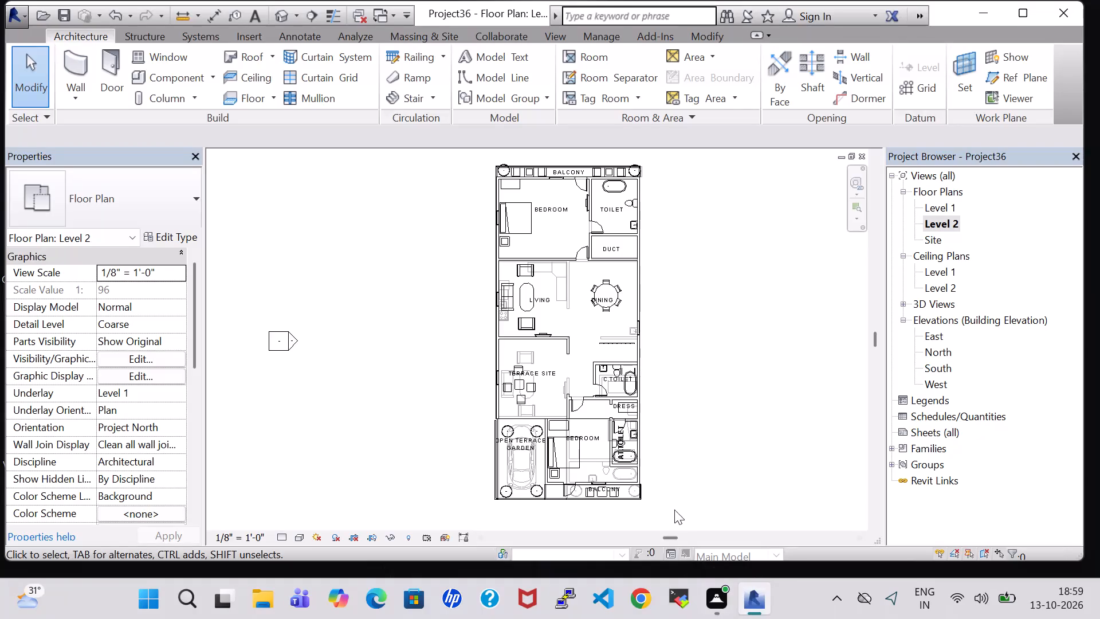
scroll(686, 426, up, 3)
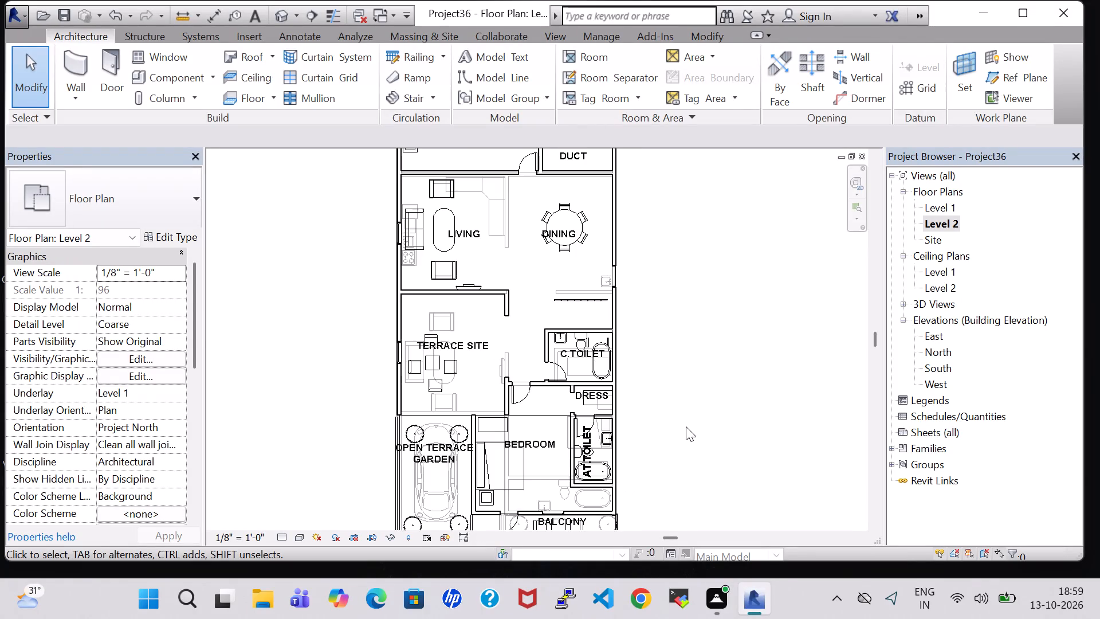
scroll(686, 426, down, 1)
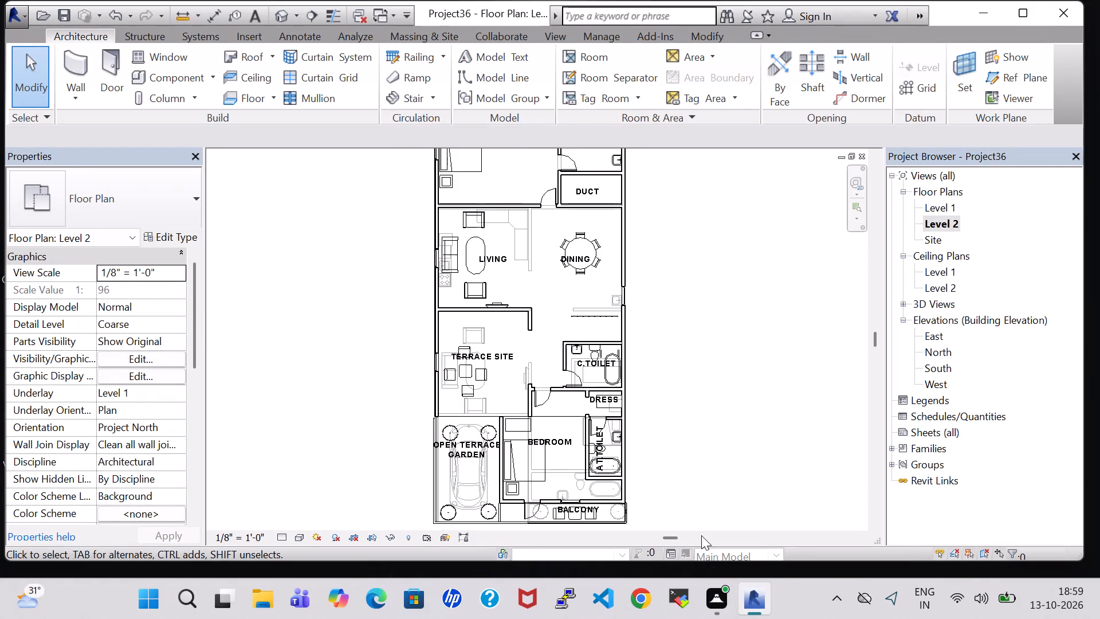